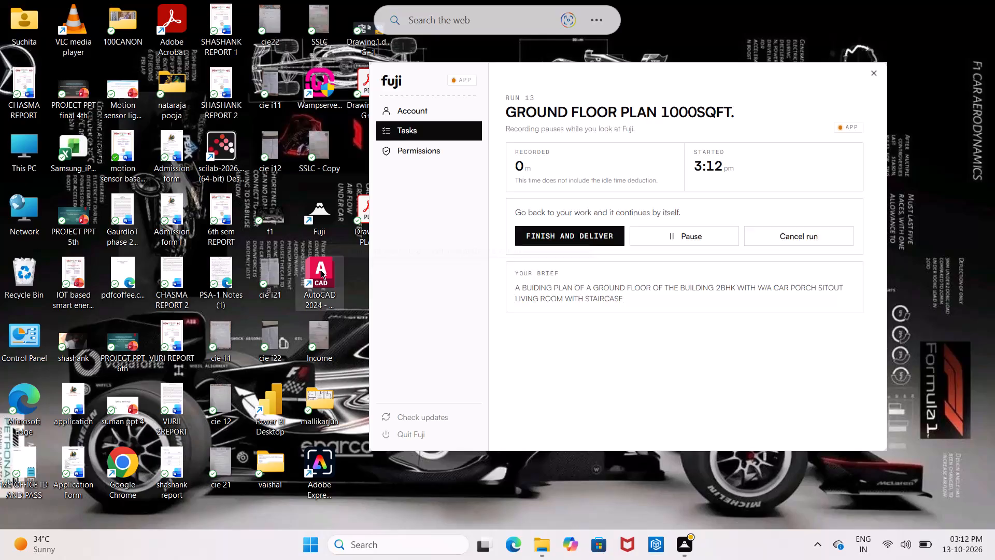
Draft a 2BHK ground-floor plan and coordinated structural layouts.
Launch AutoCAD 2024 and create a new blank drawing.
double_click(321, 270)
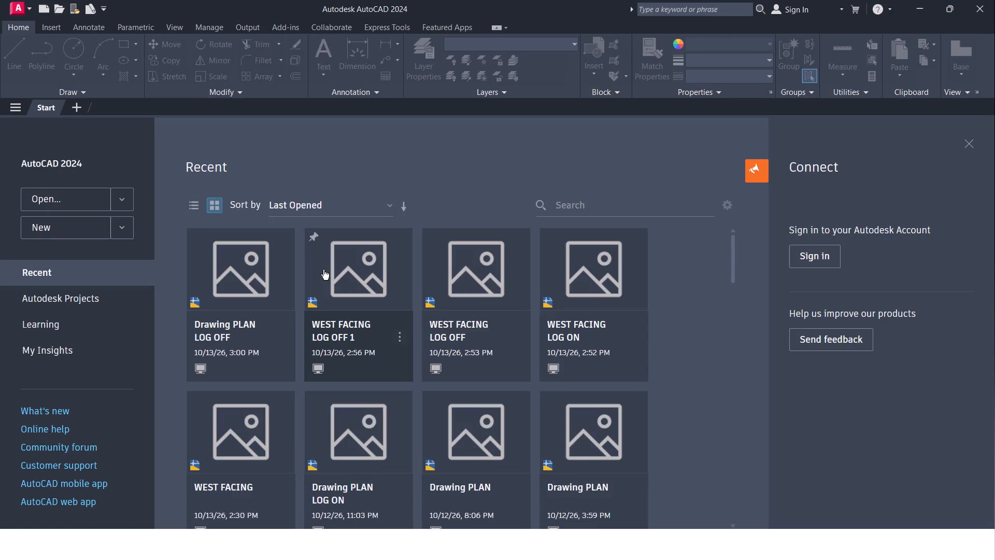
left_click(55, 205)
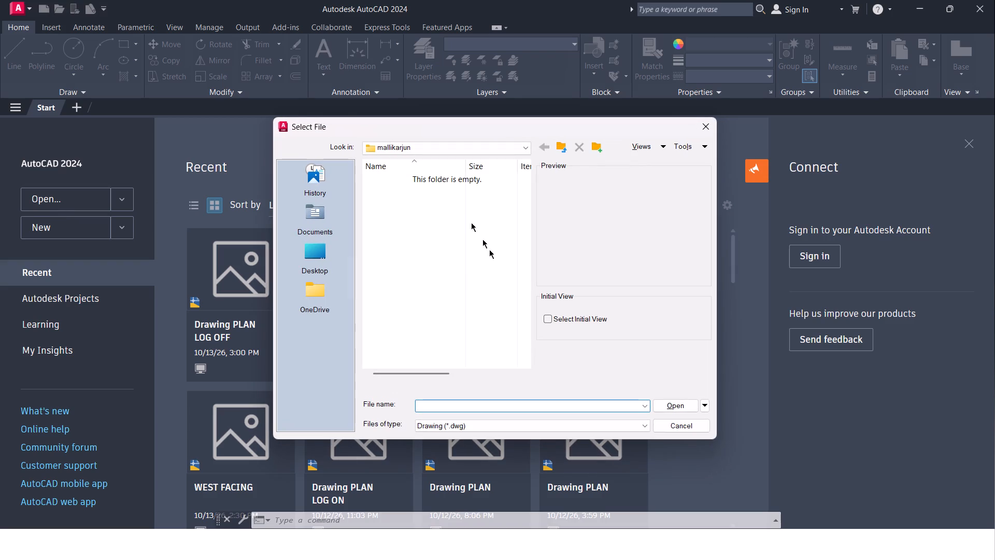
left_click(707, 131)
left_click(44, 233)
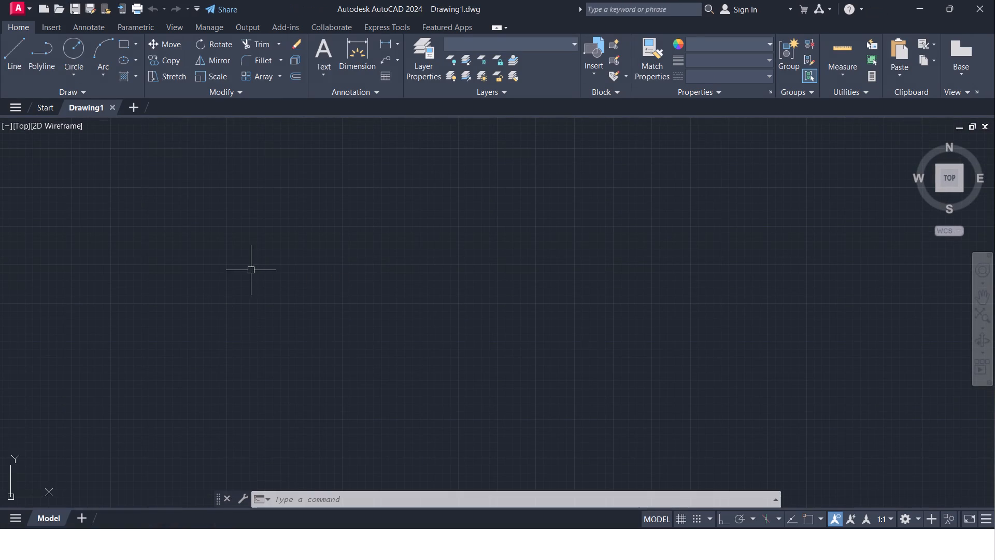
Turn on command log file recording with LOGFILEON.
type("LO")
key("g")
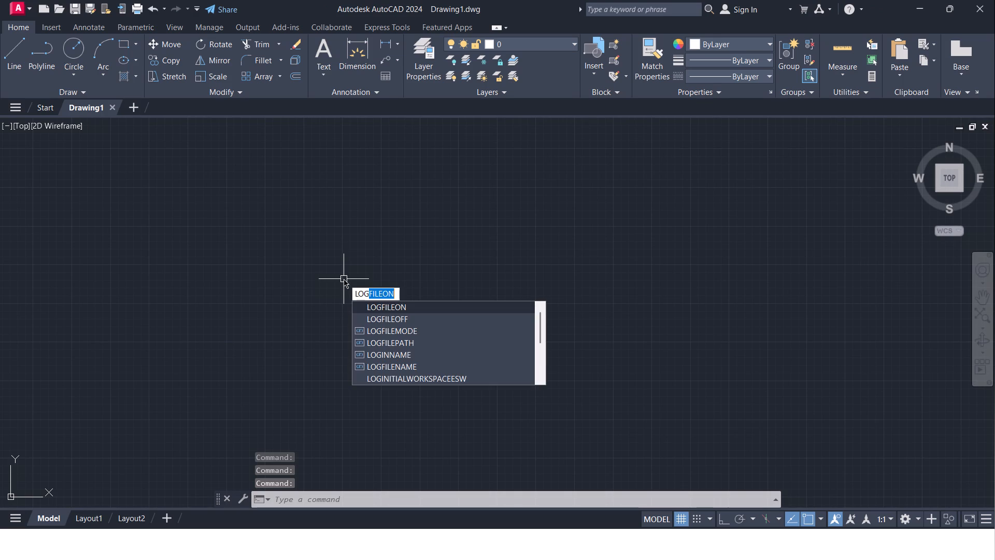
left_click(372, 307)
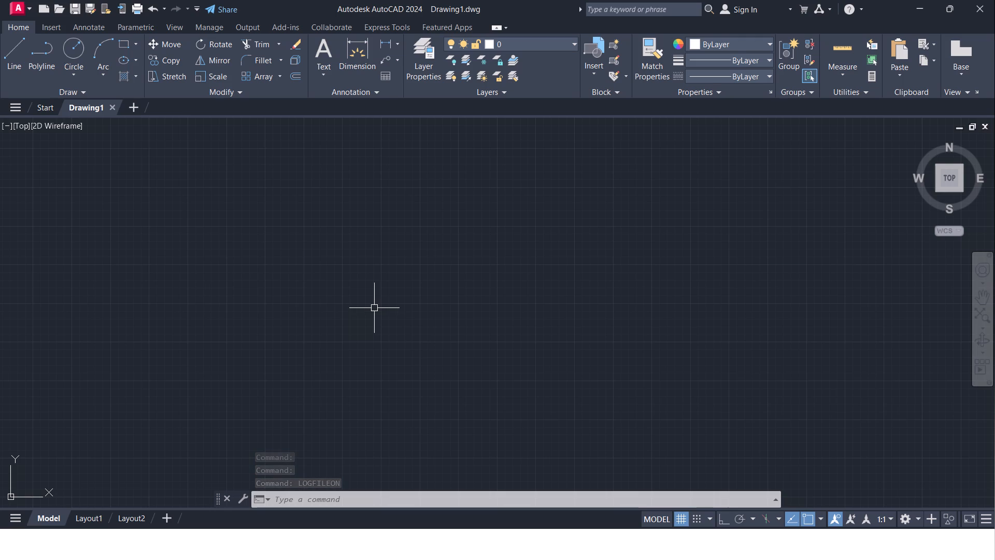
Check the file saving and log file settings in the program's Options.
type("OPTI")
scroll(394, 297, "up", 1)
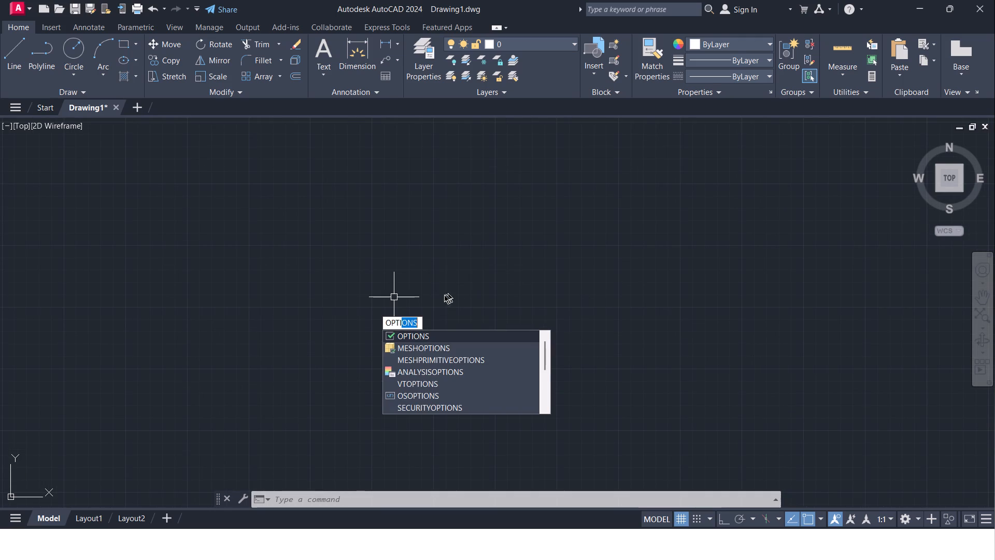
left_click(430, 331)
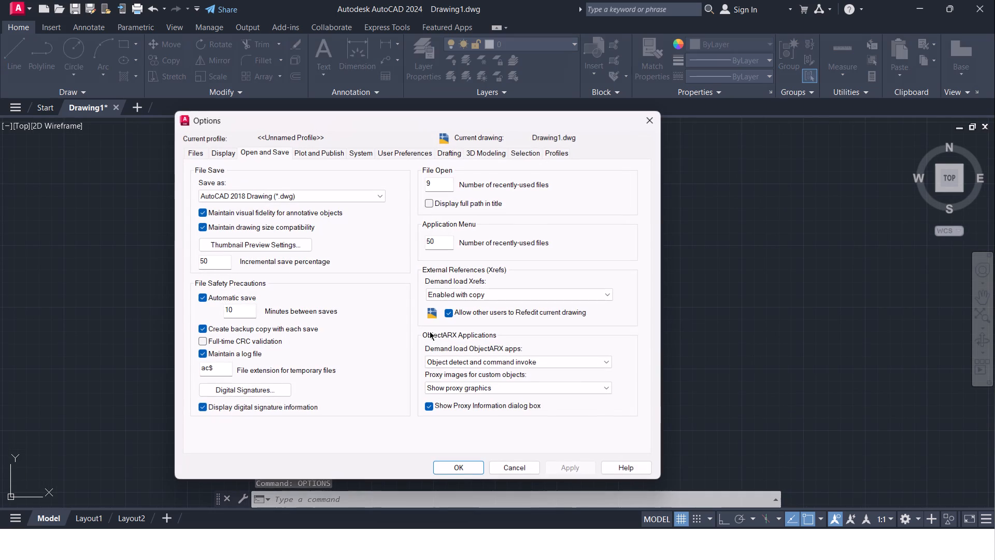
left_click(455, 471)
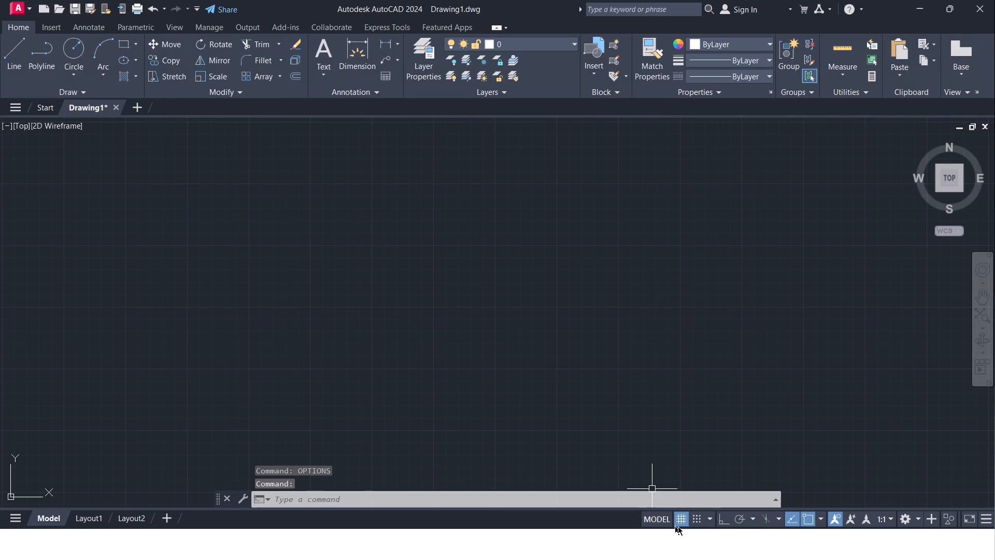
Turn off the drawing grid and set the UCS icon to OFF.
left_click(687, 521)
type("UCS")
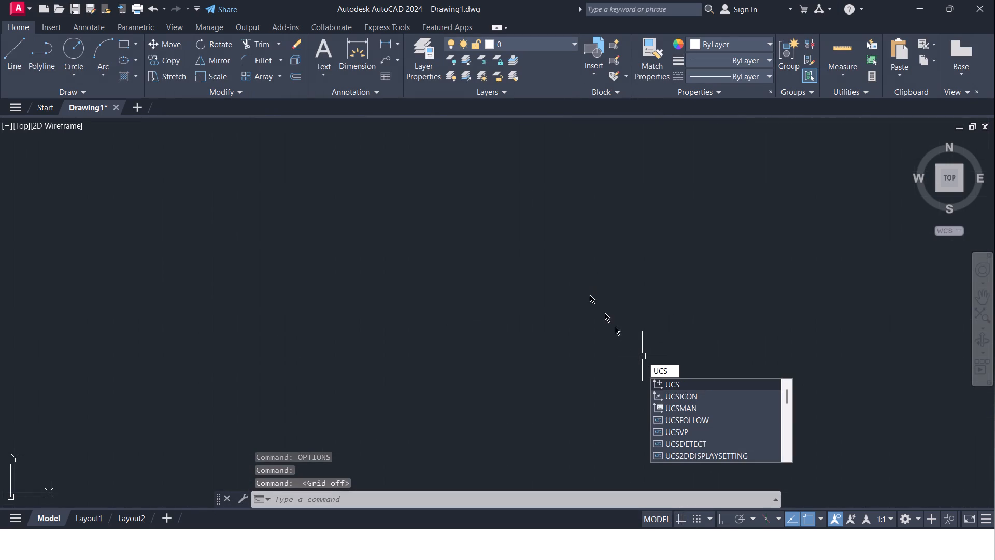
left_click(680, 396)
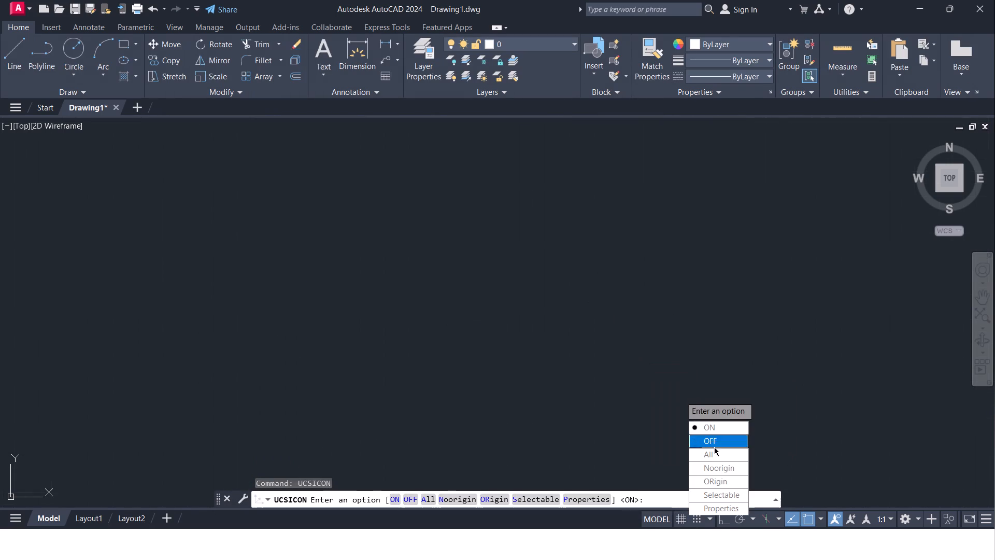
left_click_drag(714, 447, 680, 396)
middle_click_drag(699, 375, 772, 376)
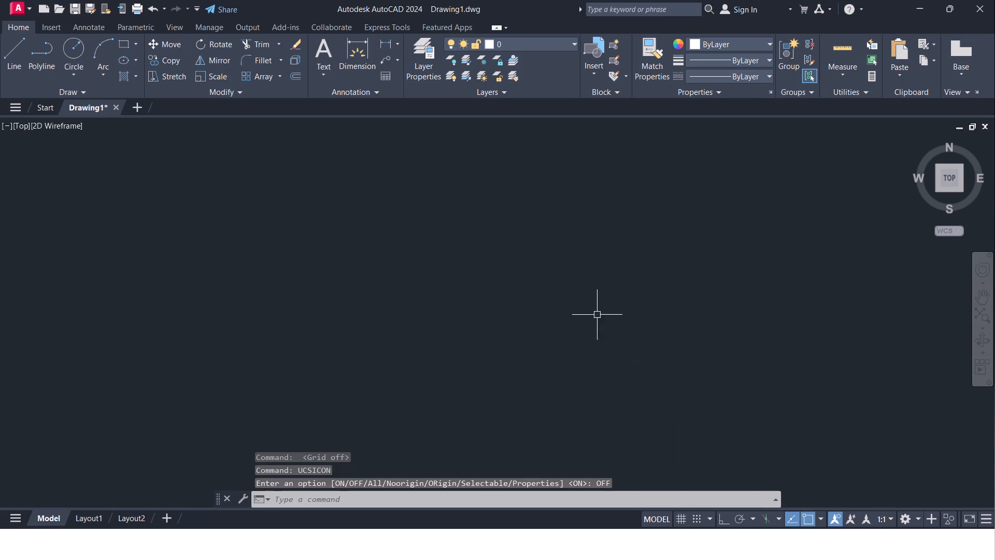
Configure the drawing units to Architectural length with 0'-0 1/2" precision and angle precision 0.00, keeping the insertion scale in millimeters.
type("UN")
key("Return")
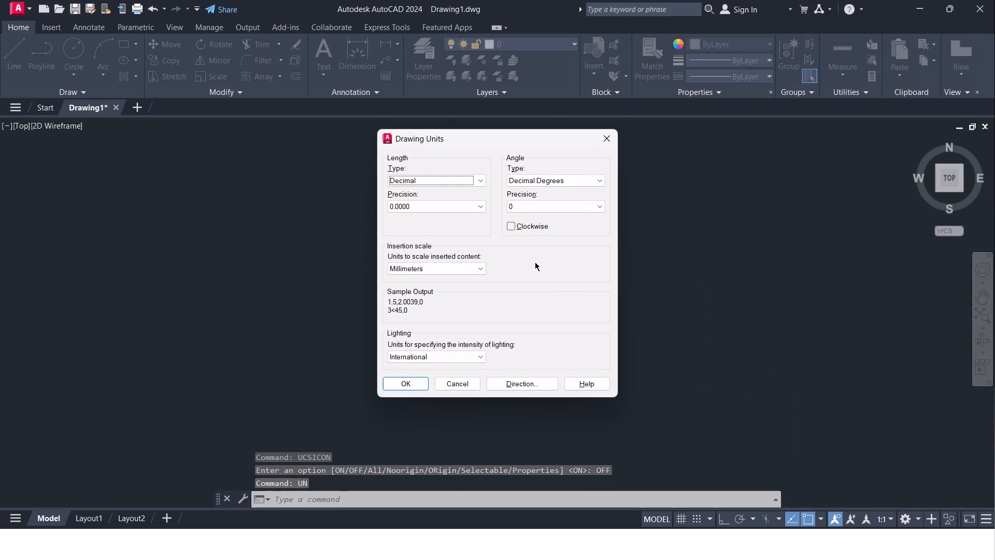
left_click(481, 177)
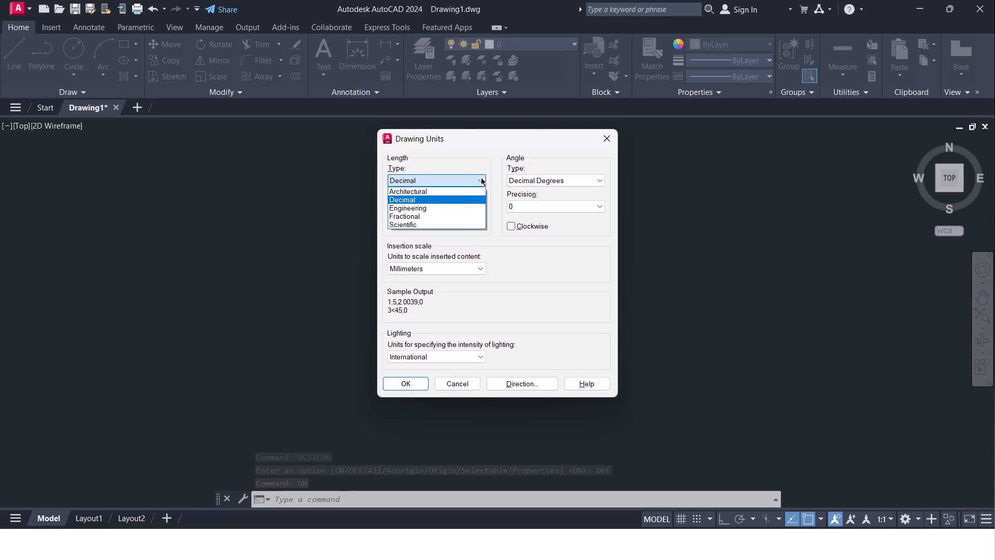
left_click(470, 190)
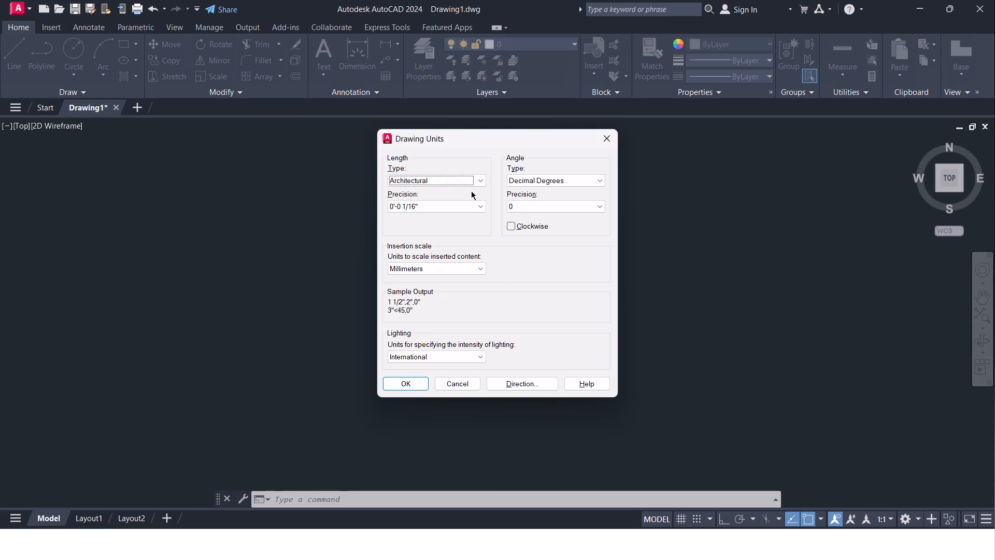
left_click(480, 204)
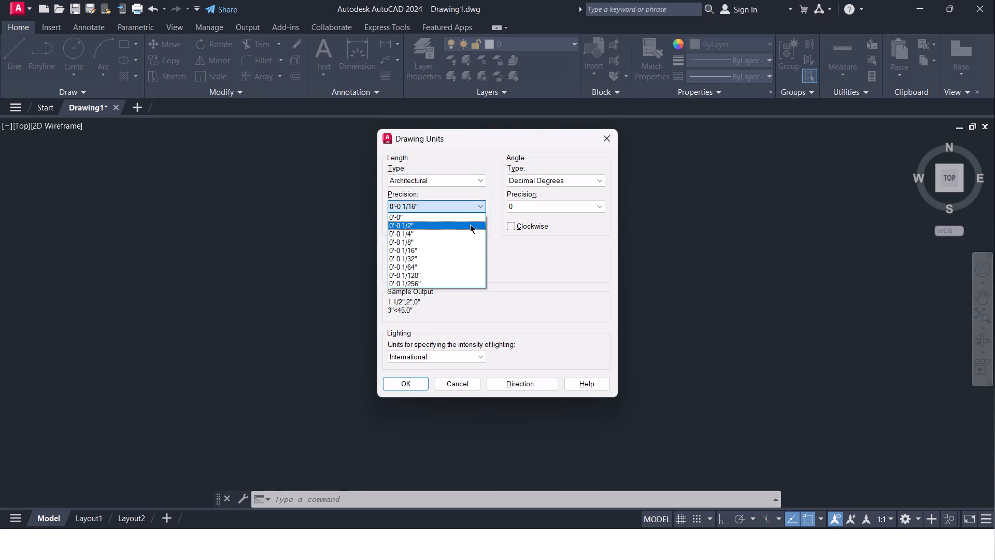
left_click(470, 225)
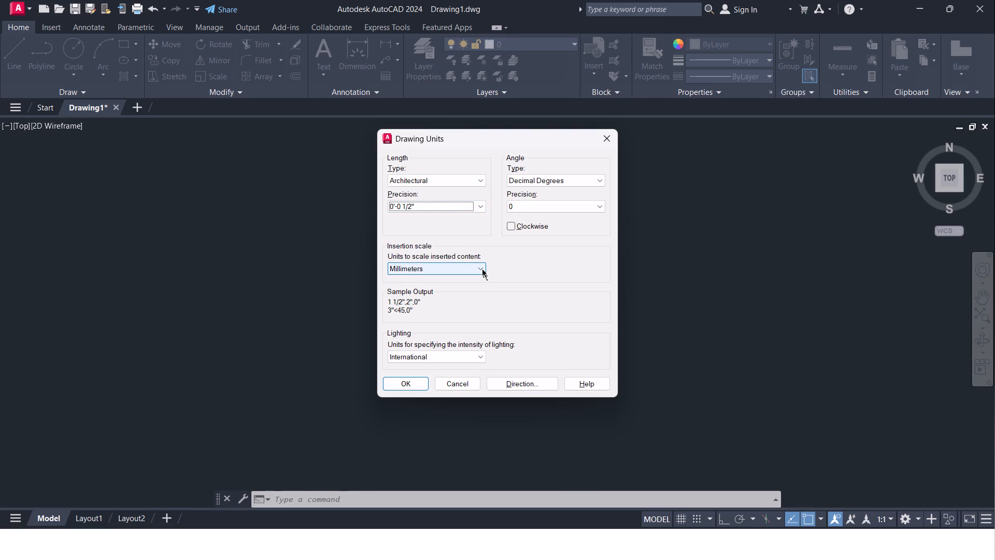
left_click(481, 268)
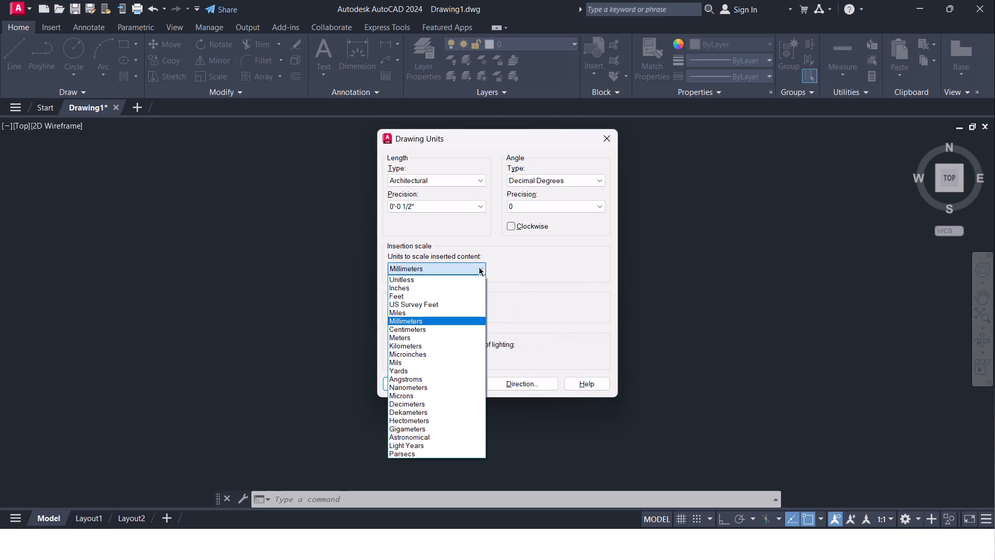
left_click(479, 267)
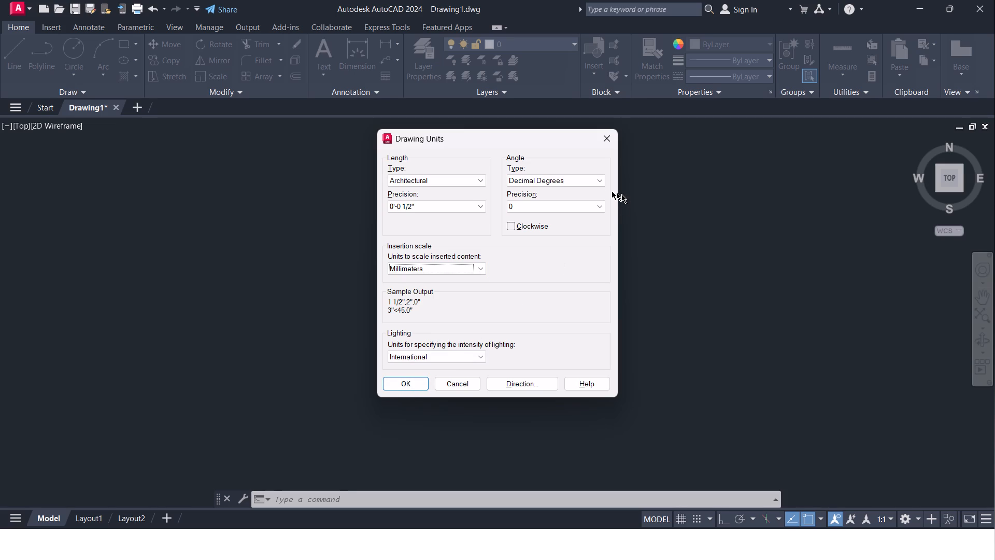
left_click(593, 204)
left_click(582, 234)
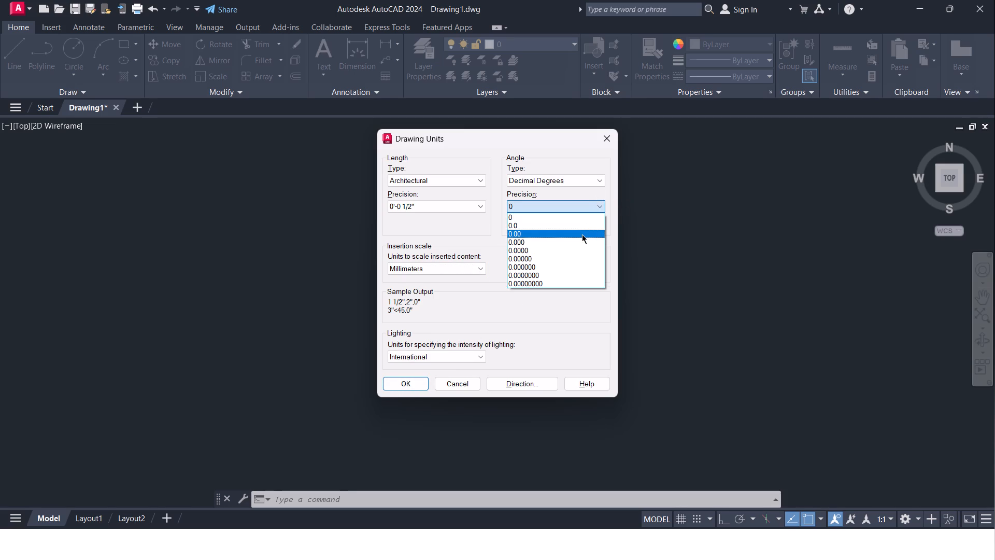
left_click(582, 234)
left_click(407, 384)
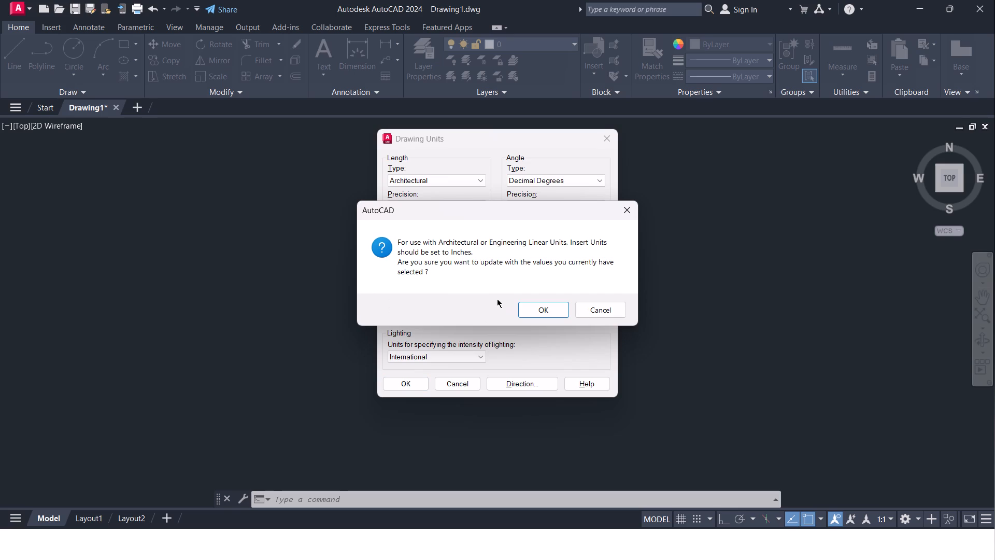
left_click(541, 307)
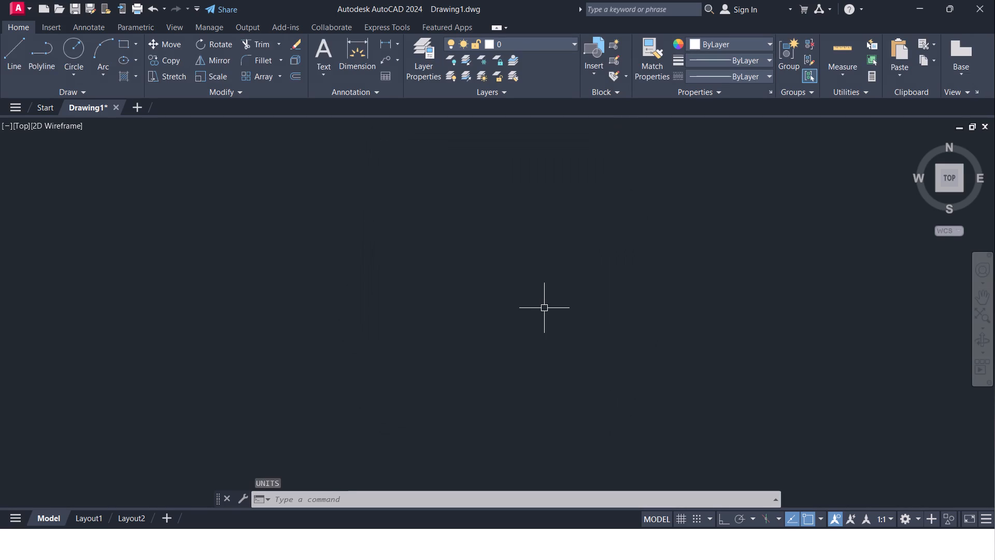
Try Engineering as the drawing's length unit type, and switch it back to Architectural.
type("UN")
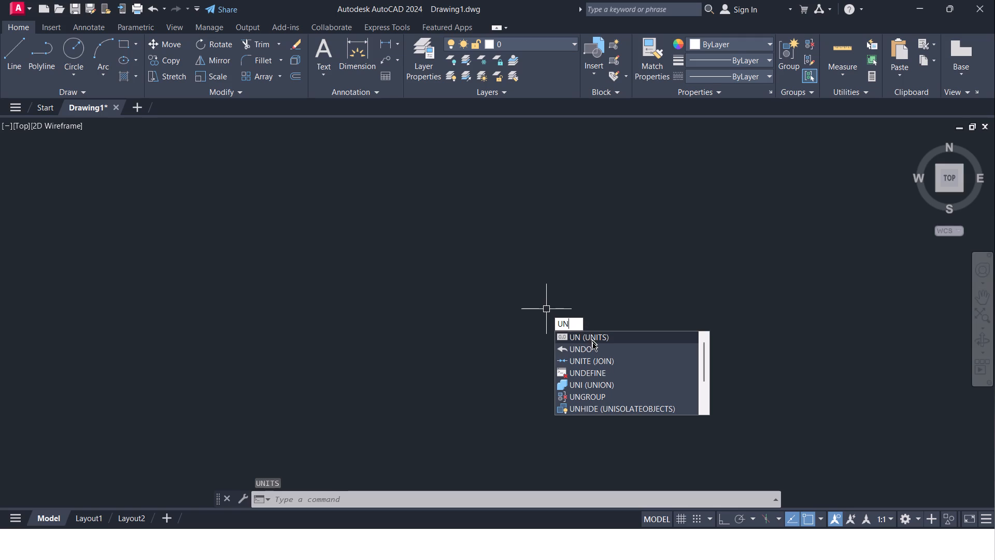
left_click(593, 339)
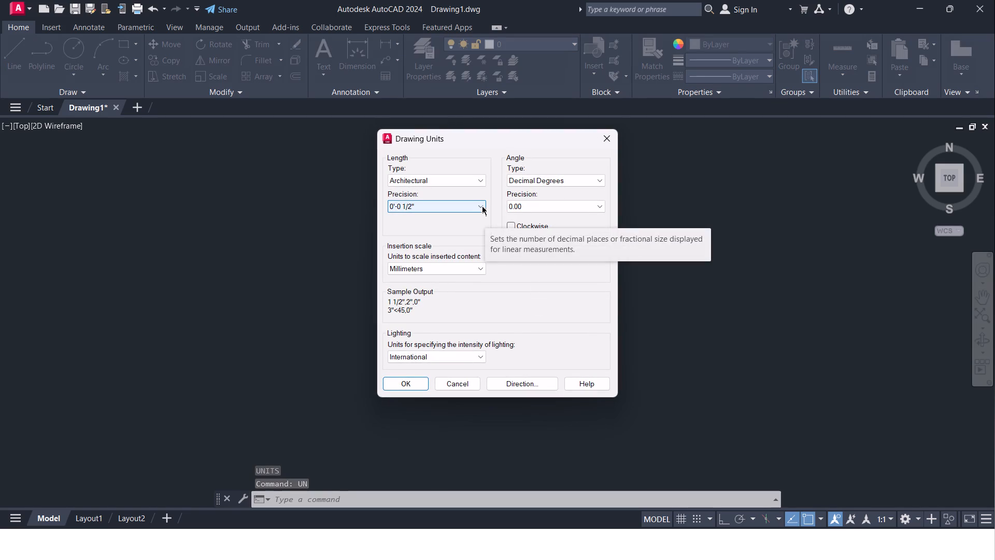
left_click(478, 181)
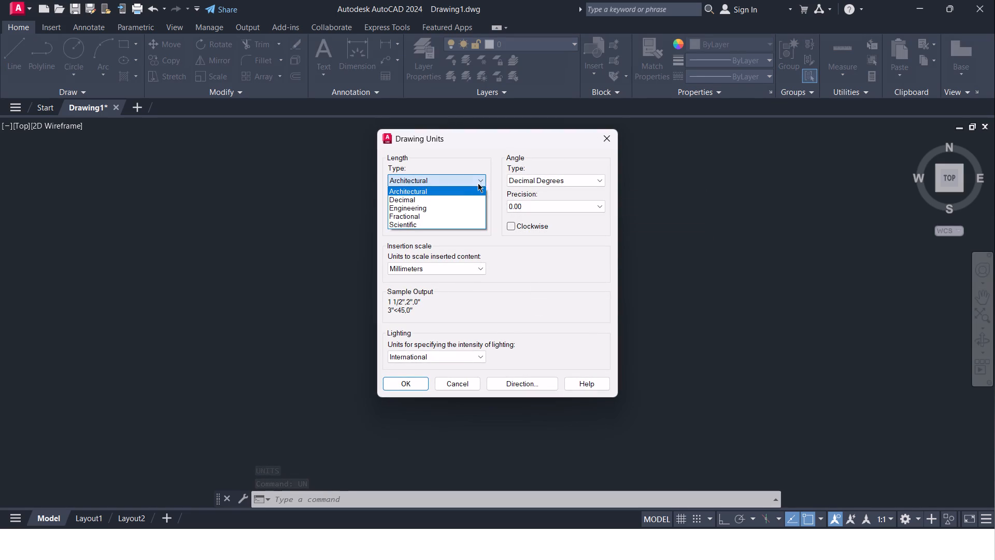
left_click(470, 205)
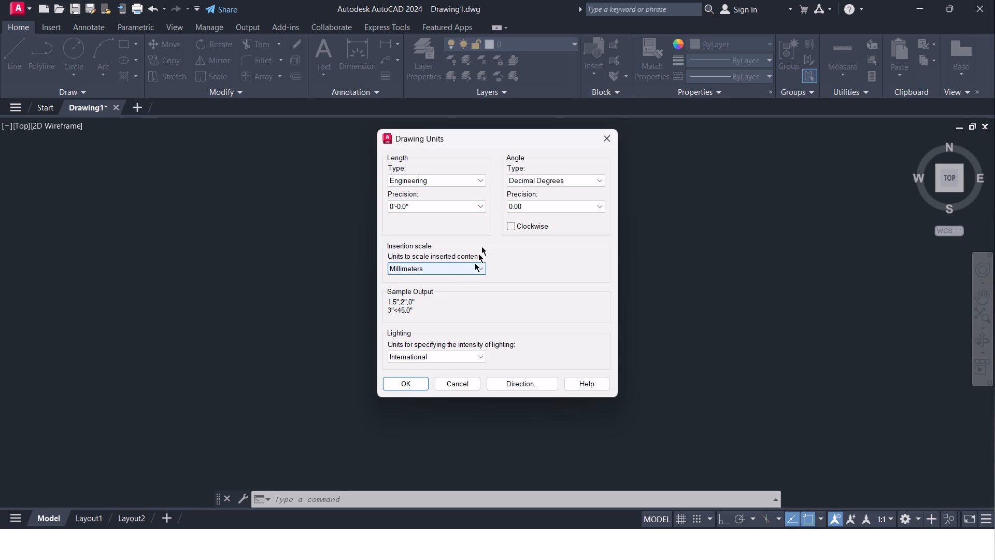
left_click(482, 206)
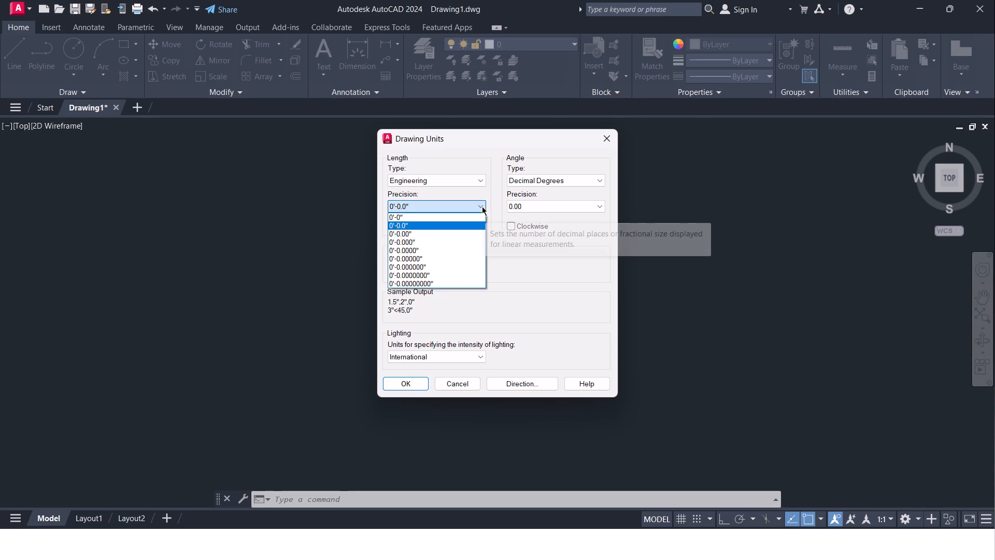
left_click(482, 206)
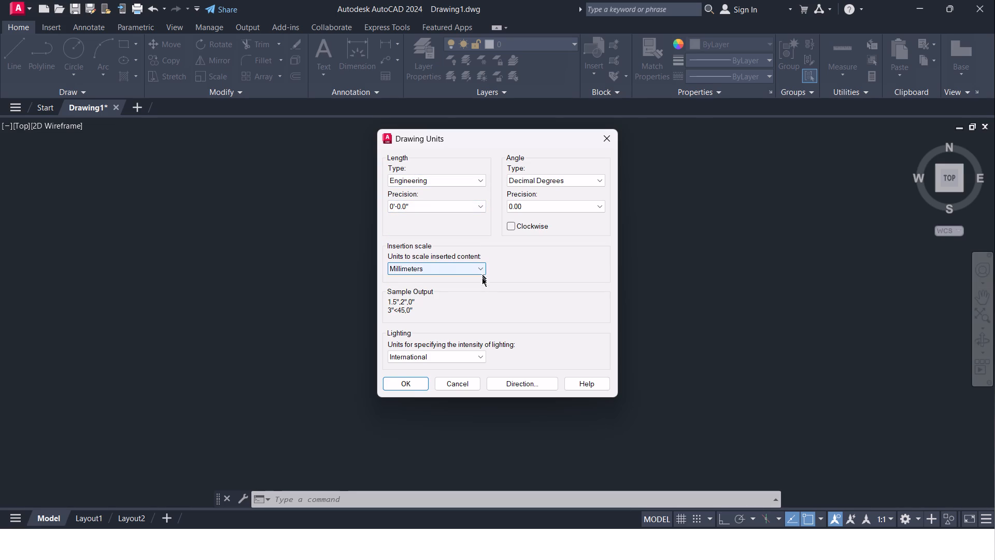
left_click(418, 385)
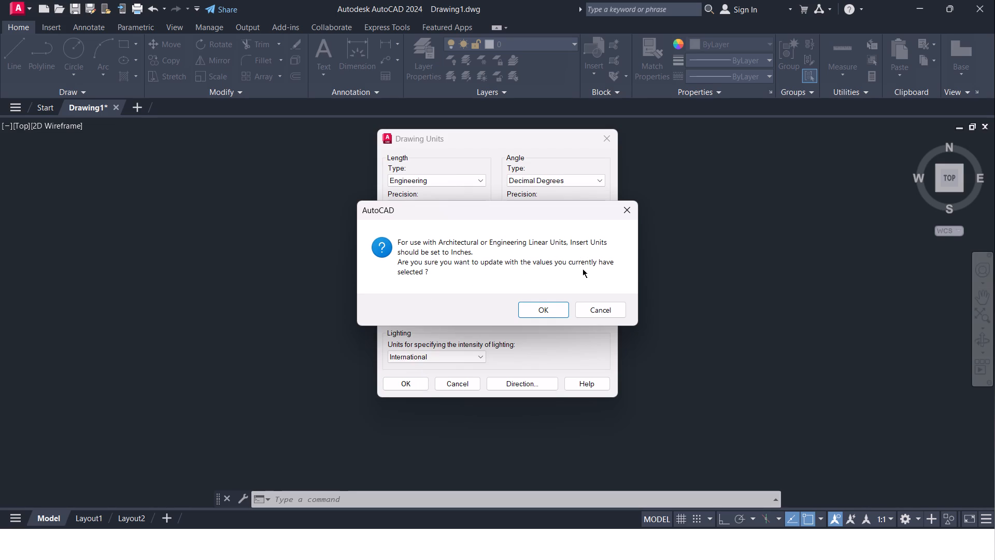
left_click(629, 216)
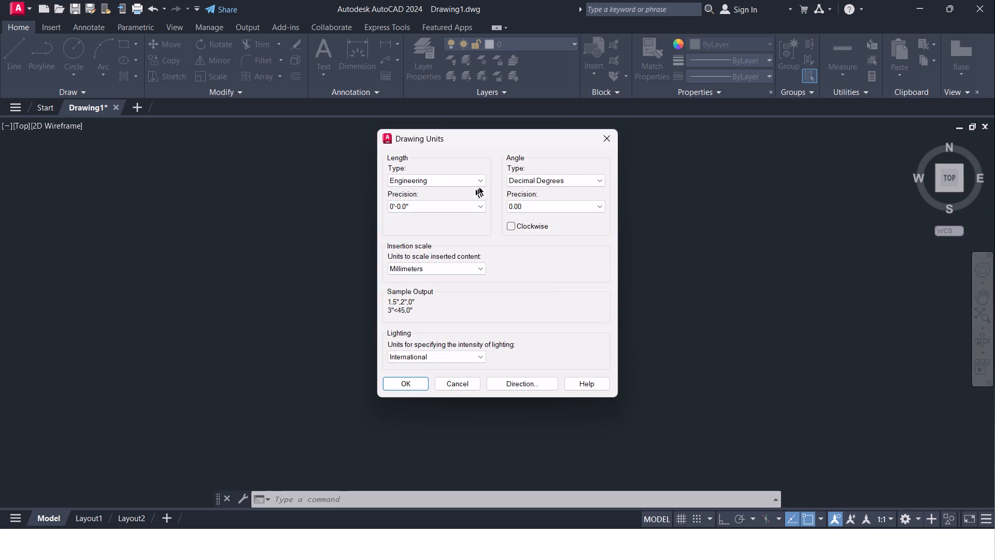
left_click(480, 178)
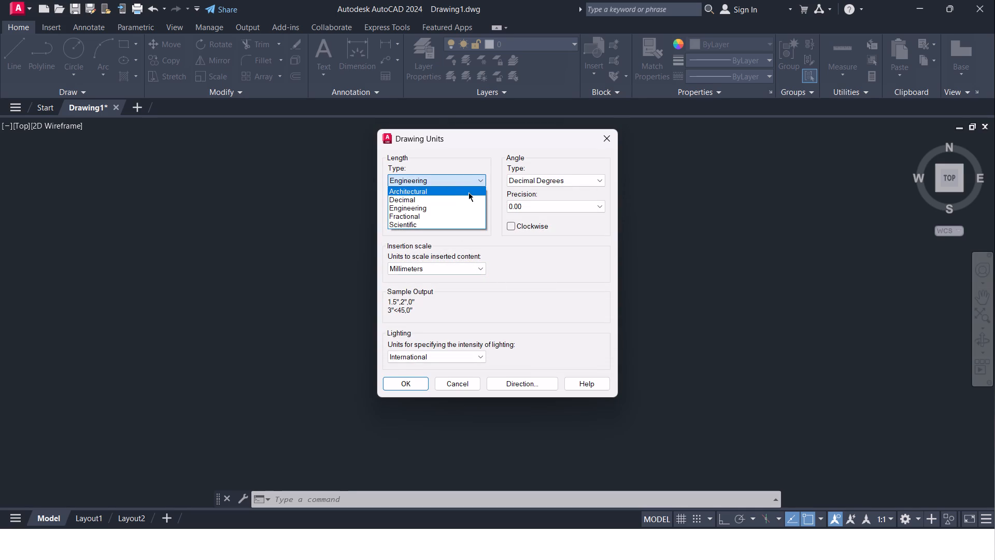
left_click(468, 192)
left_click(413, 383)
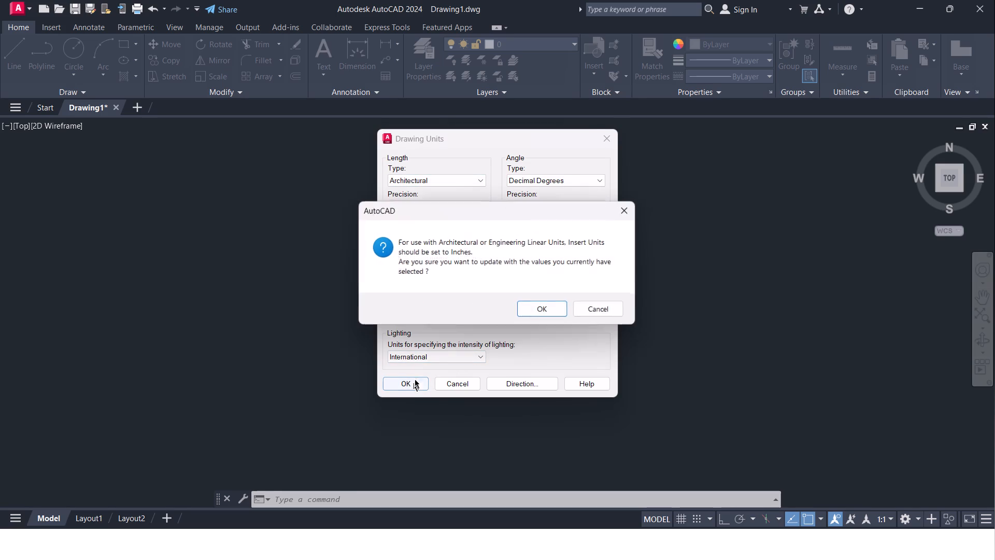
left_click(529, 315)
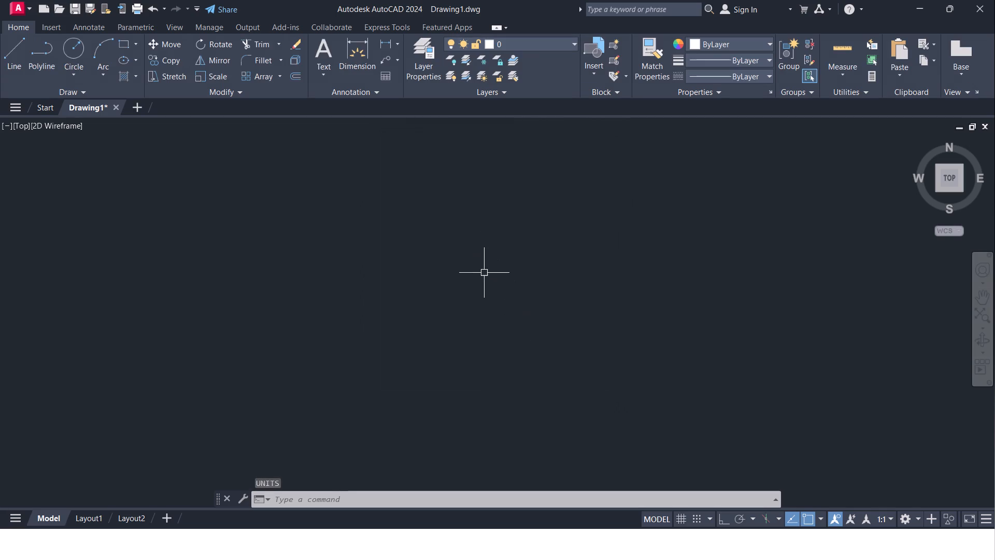
Turn on ortho mode and draw the outline's horizontal top edge as a line 340 long.
key("l")
key("Return")
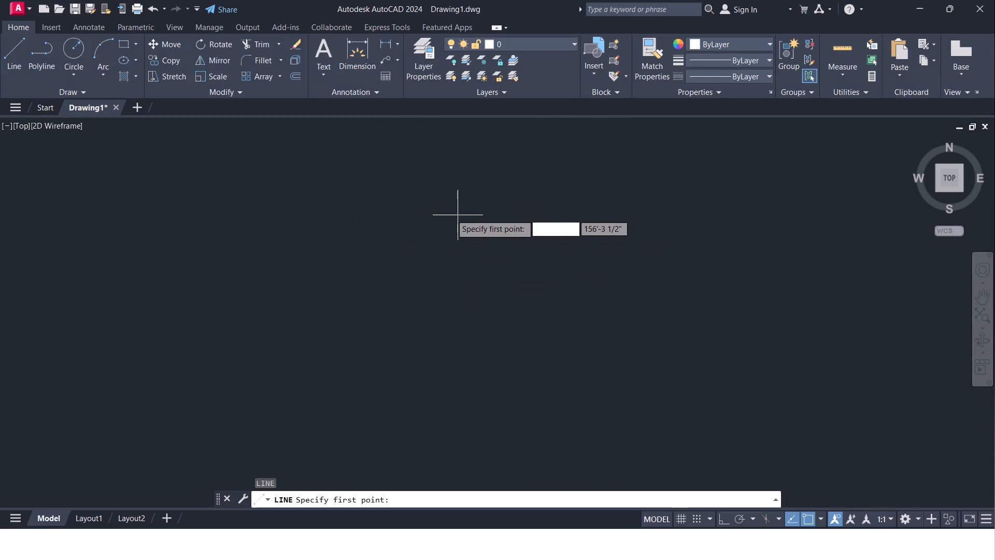
left_click(25, 55)
left_click_drag(170, 178, 171, 177)
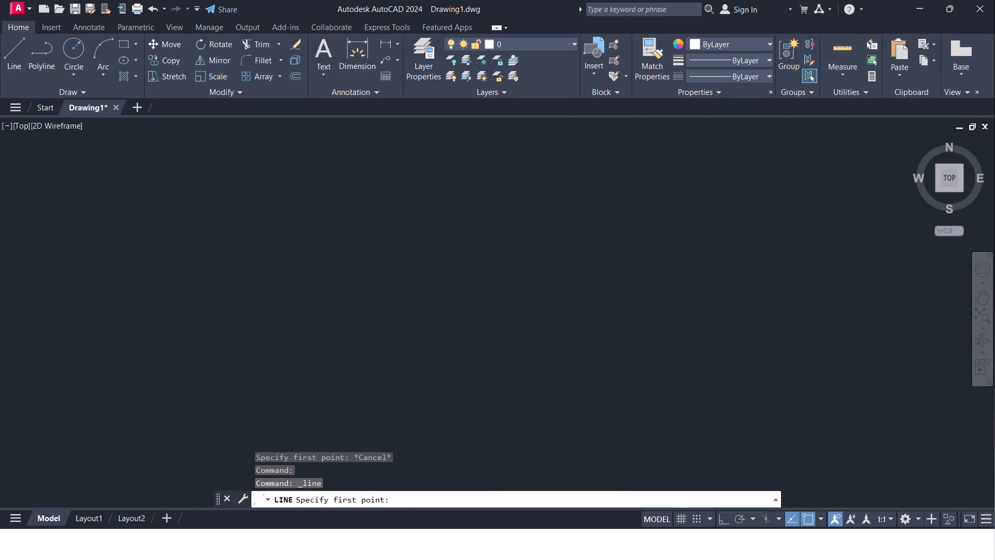
left_click_drag(171, 177, 233, 177)
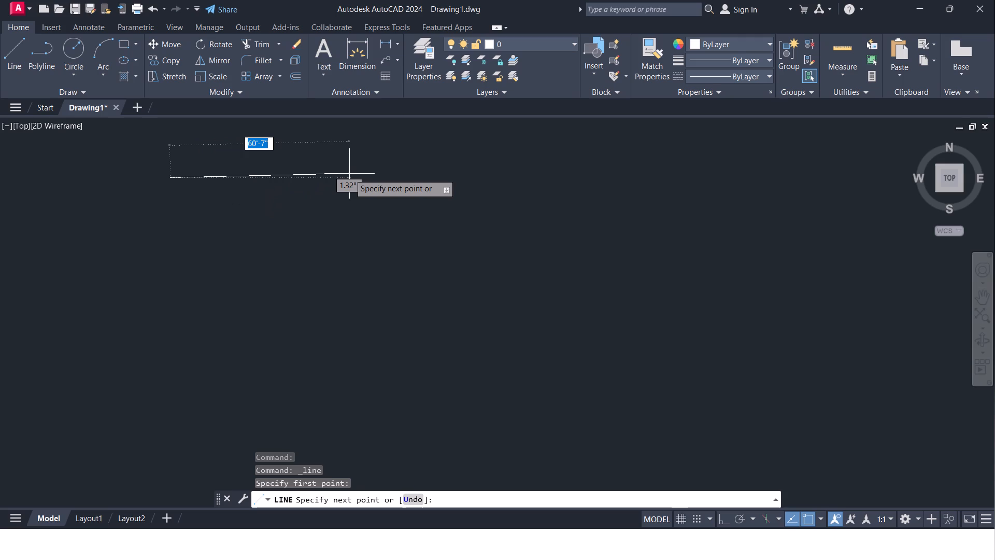
type("340")
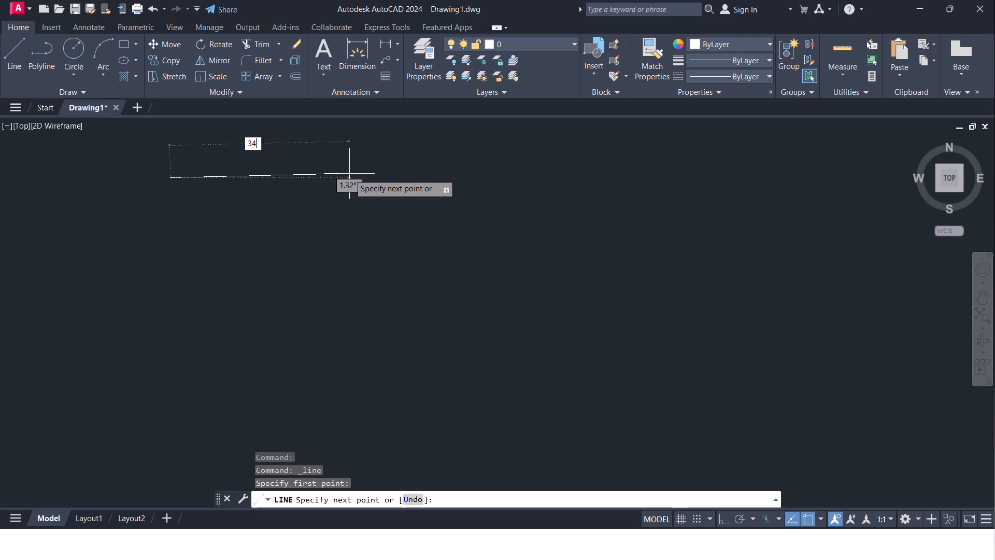
left_click(720, 519)
left_click(720, 519)
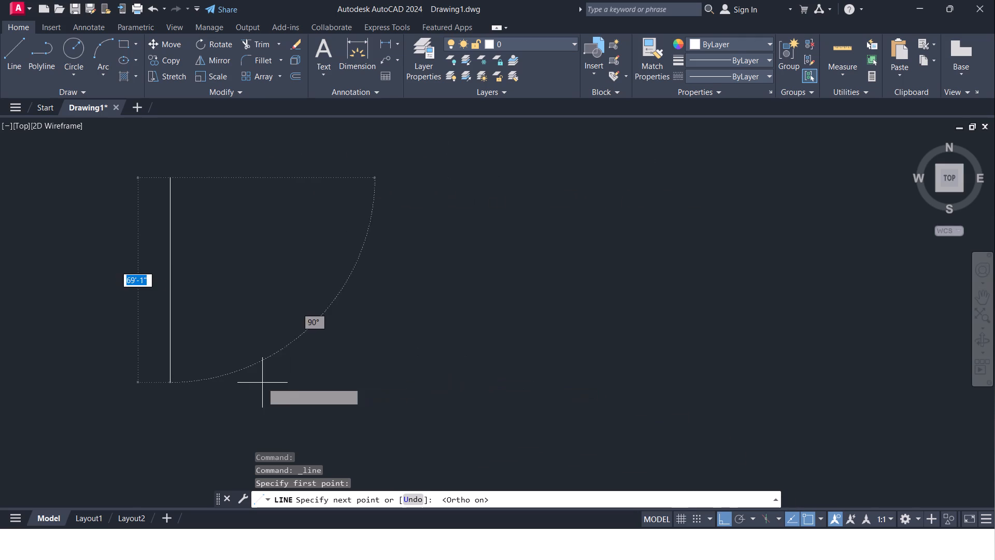
type("340")
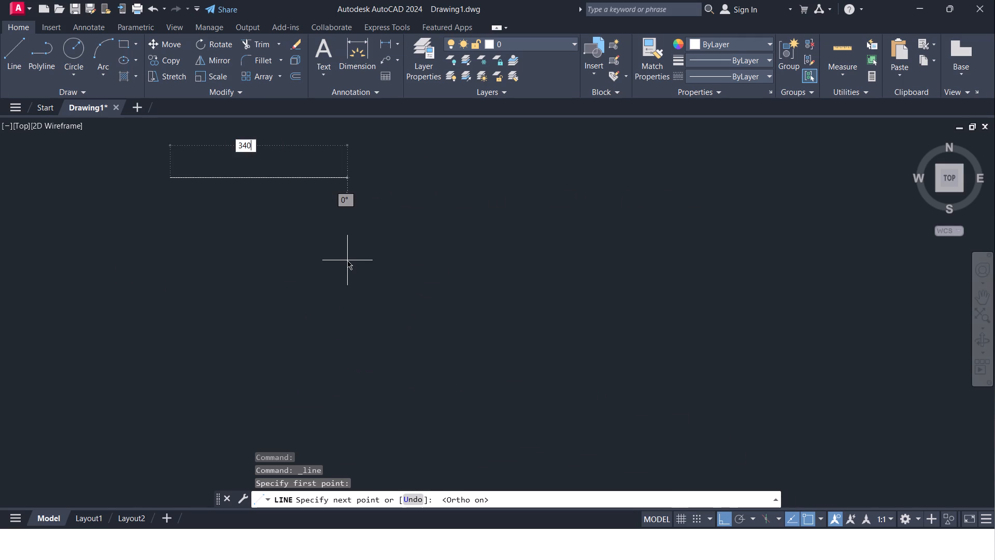
key("Return")
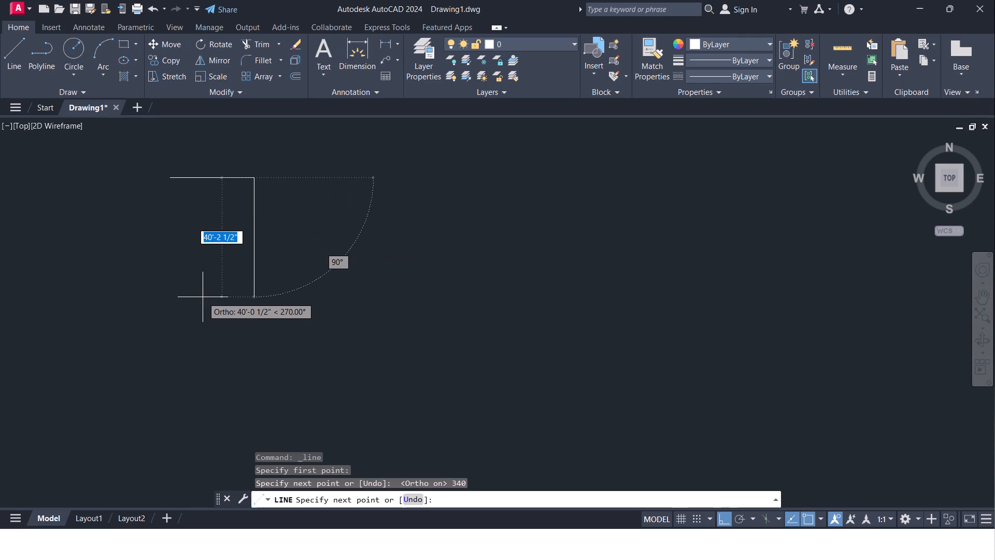
Complete the rectangular outline with lines 350 down, 340 to the left and 350 back up to the start point.
type("350")
key("Return")
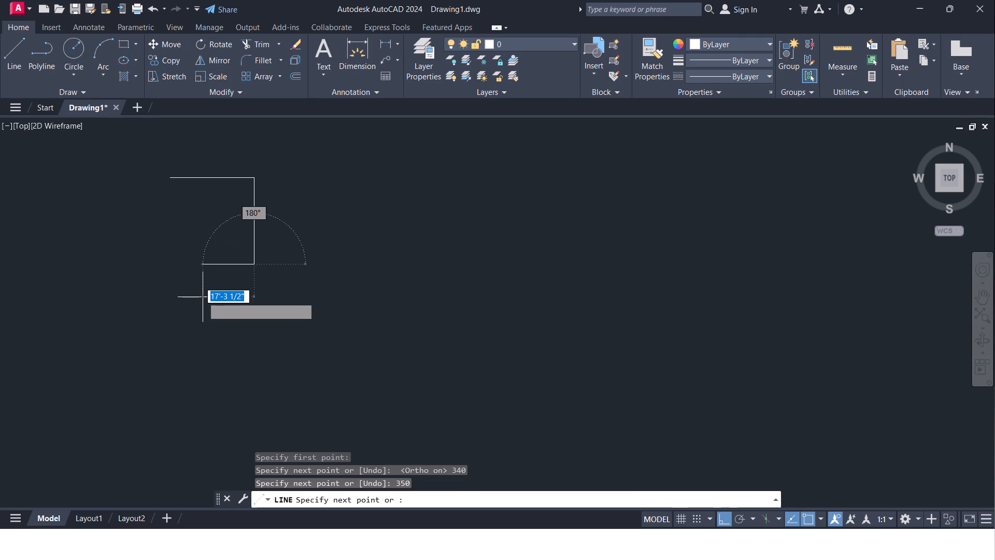
type("340")
key("Return")
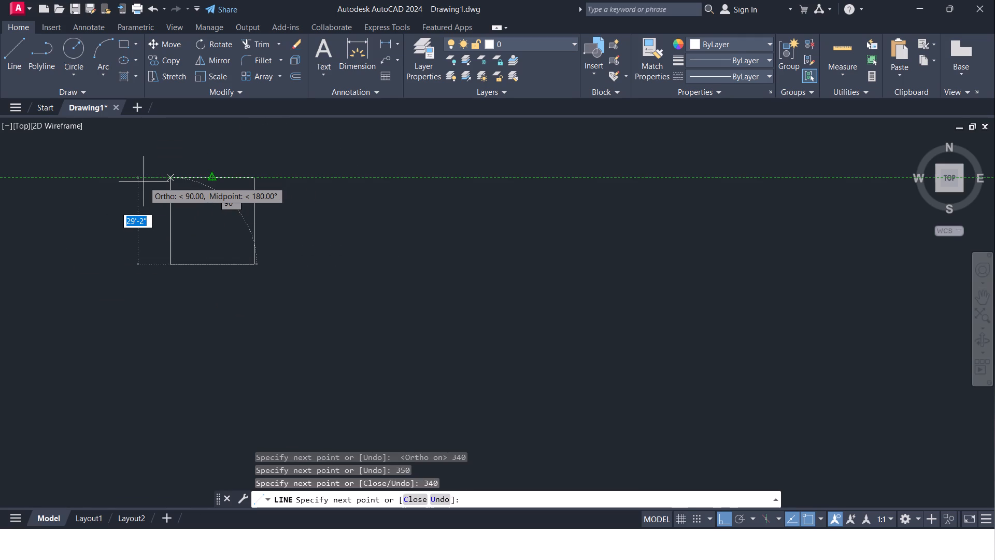
key("period")
key("BackSpace")
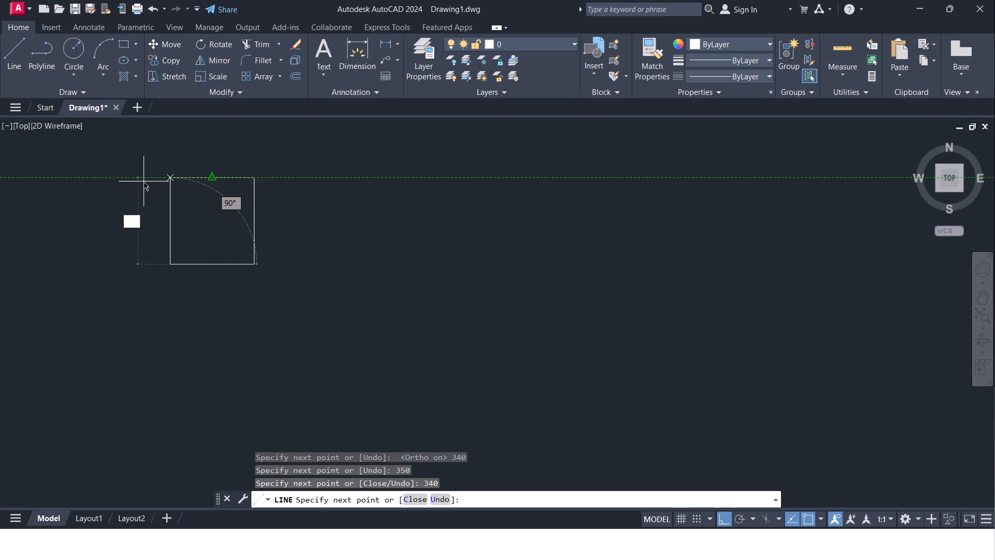
type("350")
key("Return")
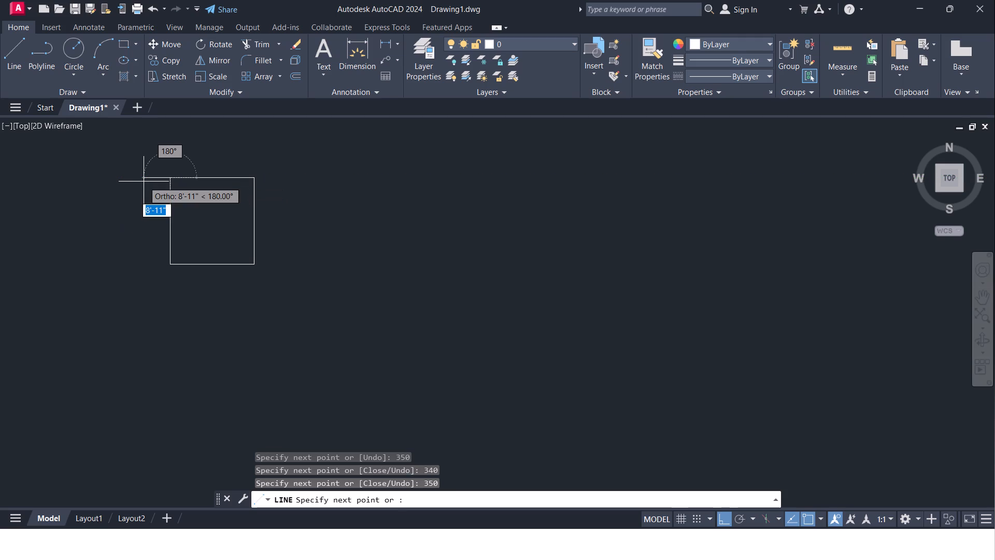
key("Escape")
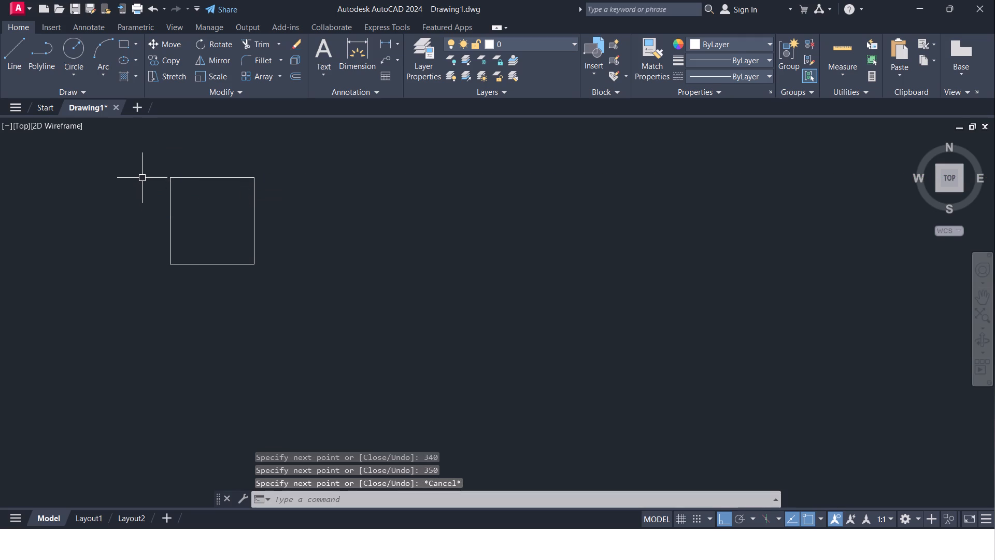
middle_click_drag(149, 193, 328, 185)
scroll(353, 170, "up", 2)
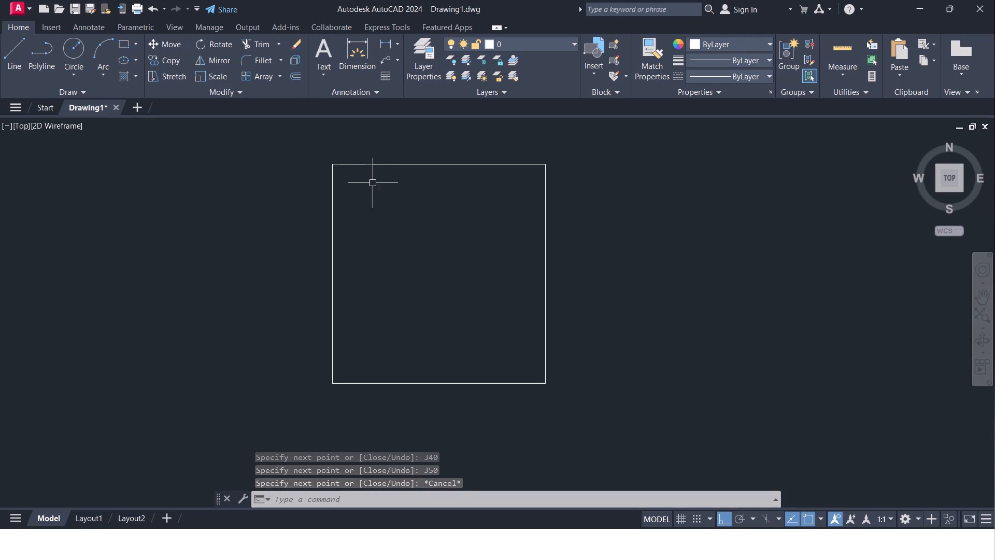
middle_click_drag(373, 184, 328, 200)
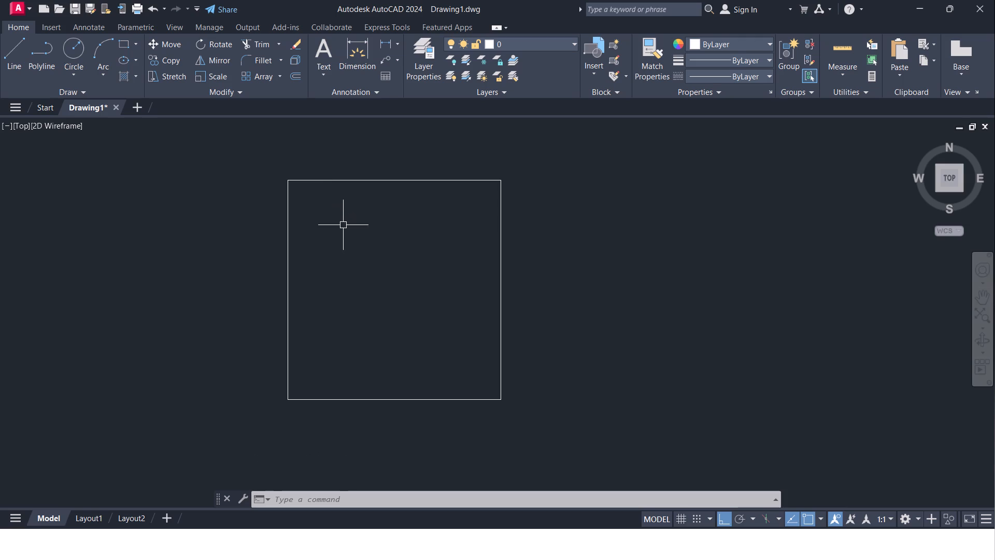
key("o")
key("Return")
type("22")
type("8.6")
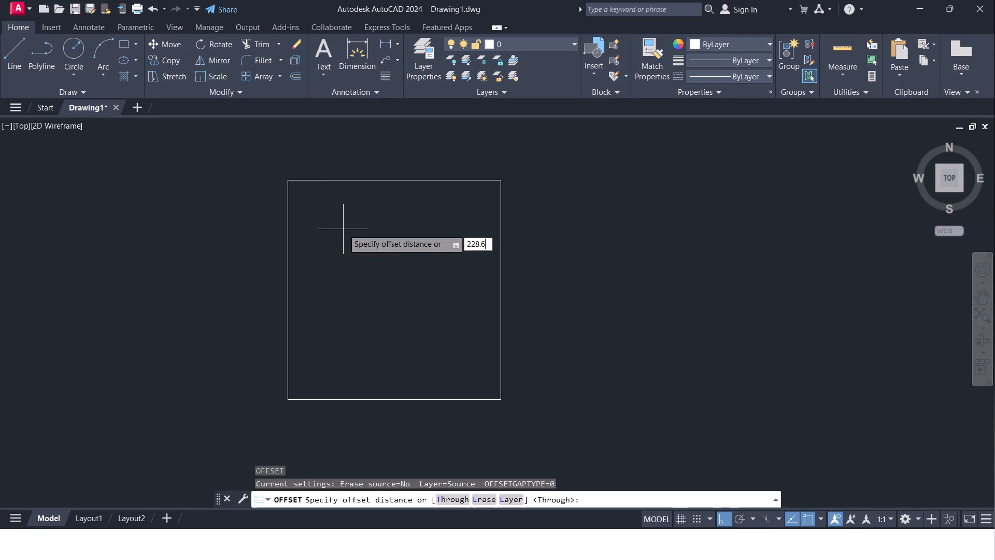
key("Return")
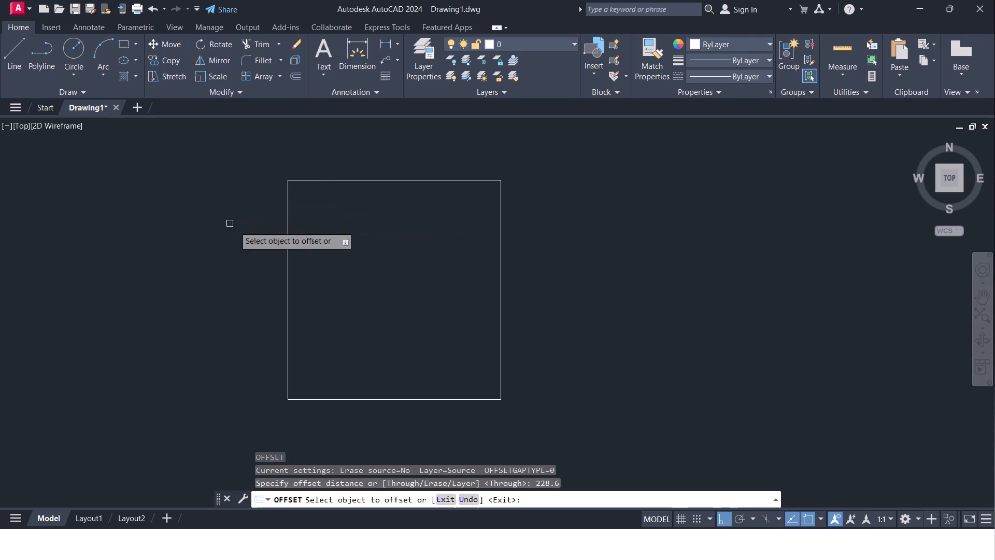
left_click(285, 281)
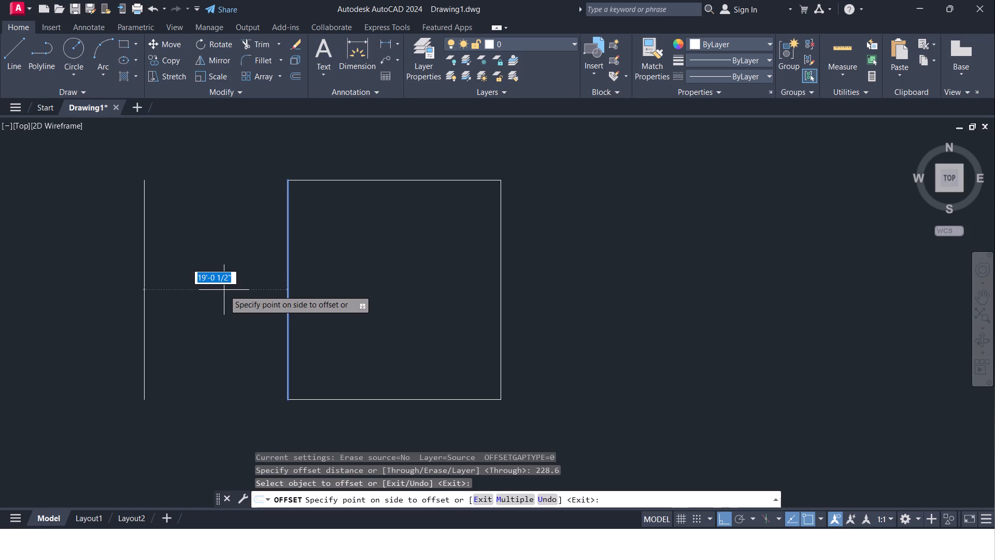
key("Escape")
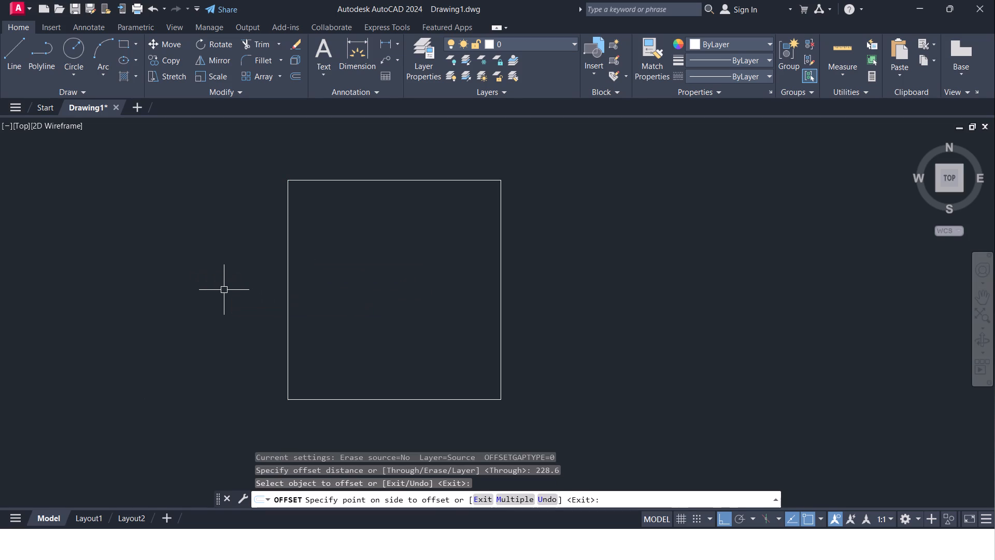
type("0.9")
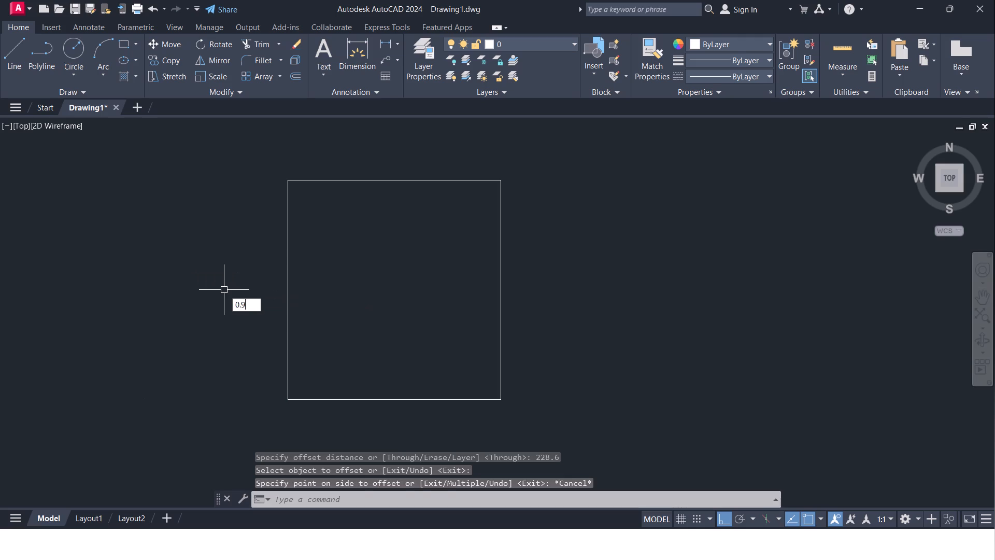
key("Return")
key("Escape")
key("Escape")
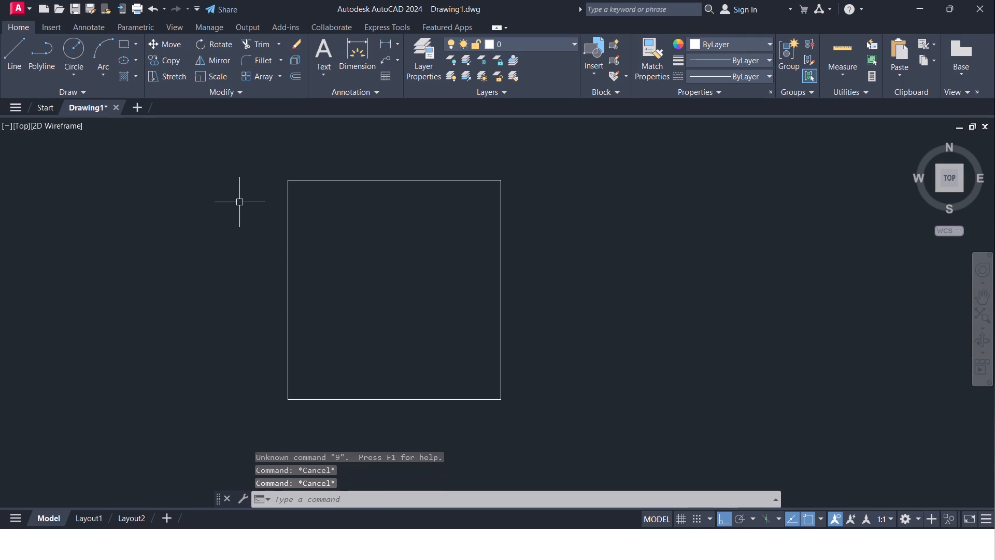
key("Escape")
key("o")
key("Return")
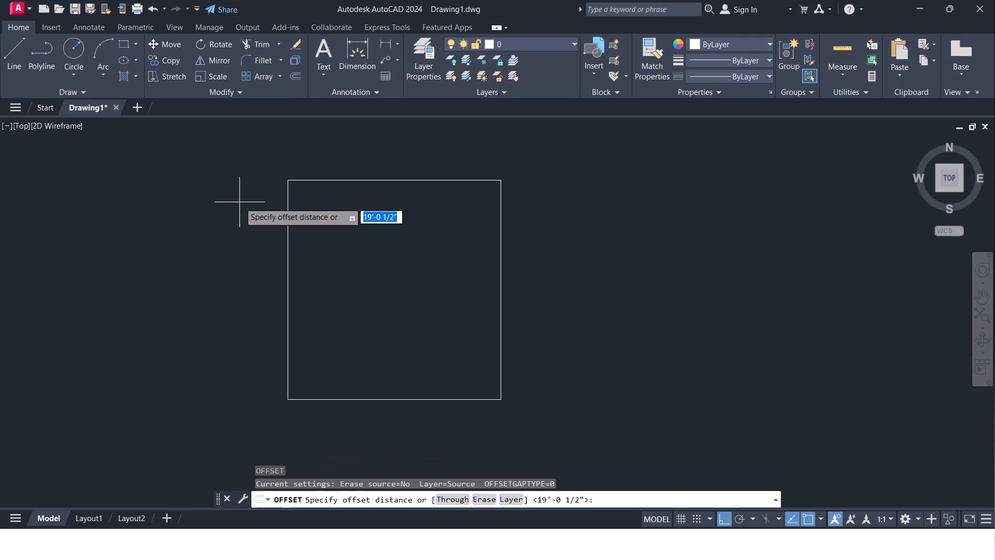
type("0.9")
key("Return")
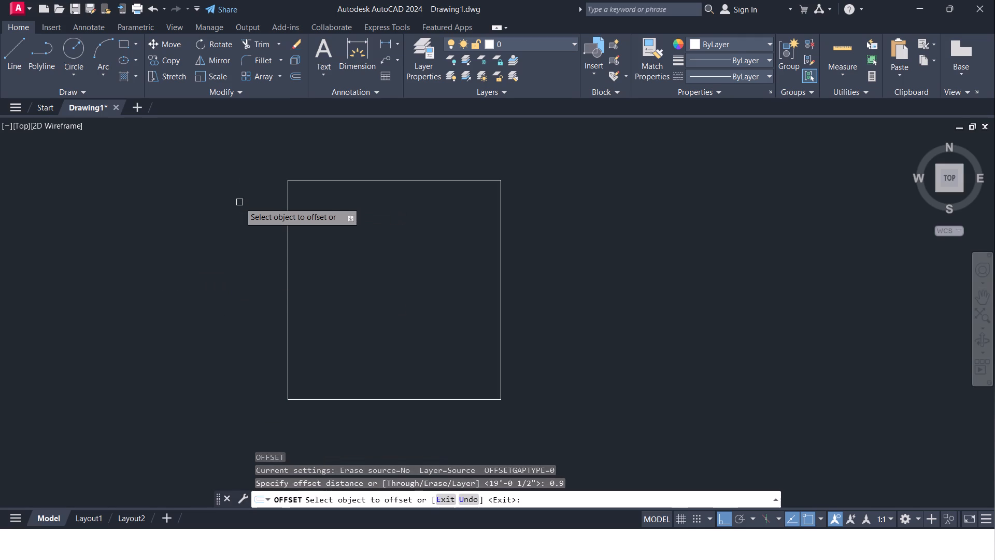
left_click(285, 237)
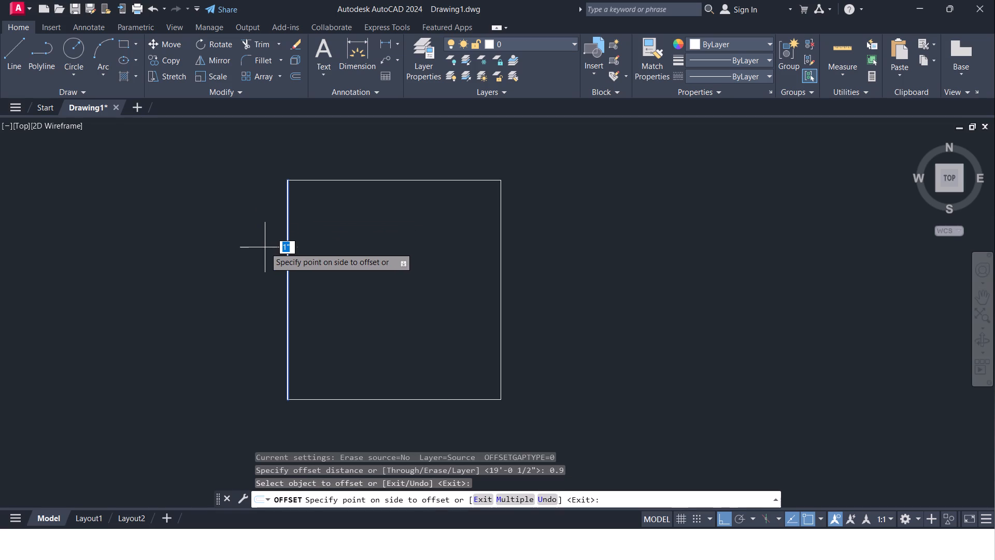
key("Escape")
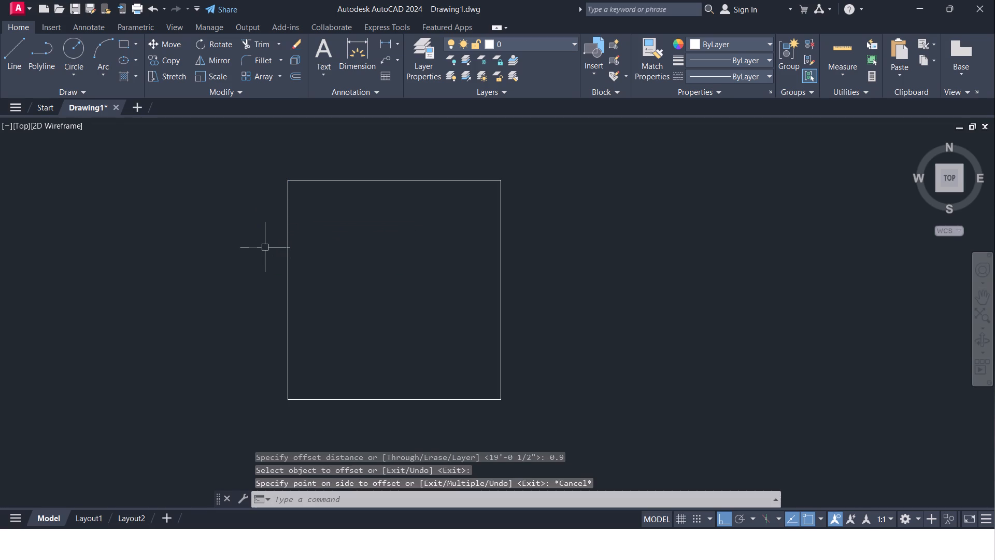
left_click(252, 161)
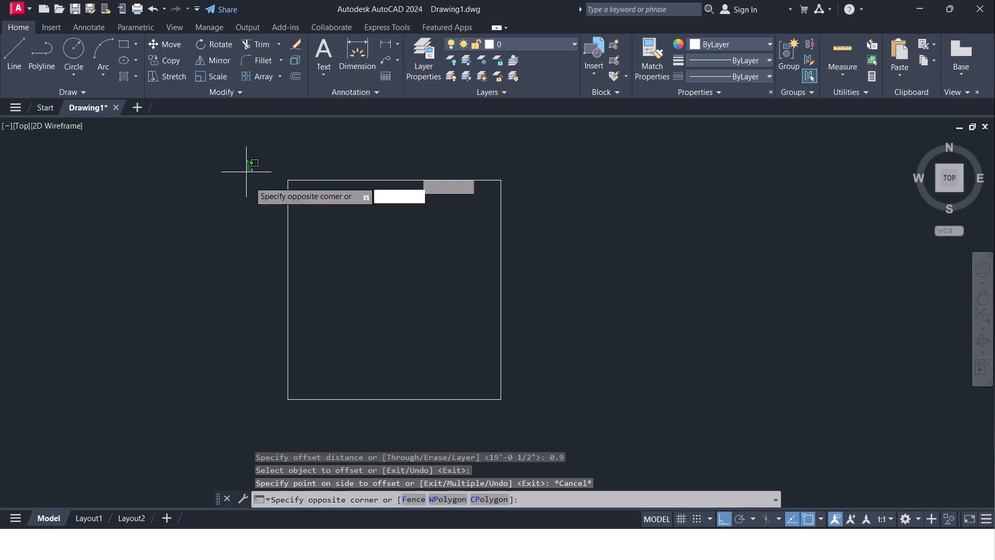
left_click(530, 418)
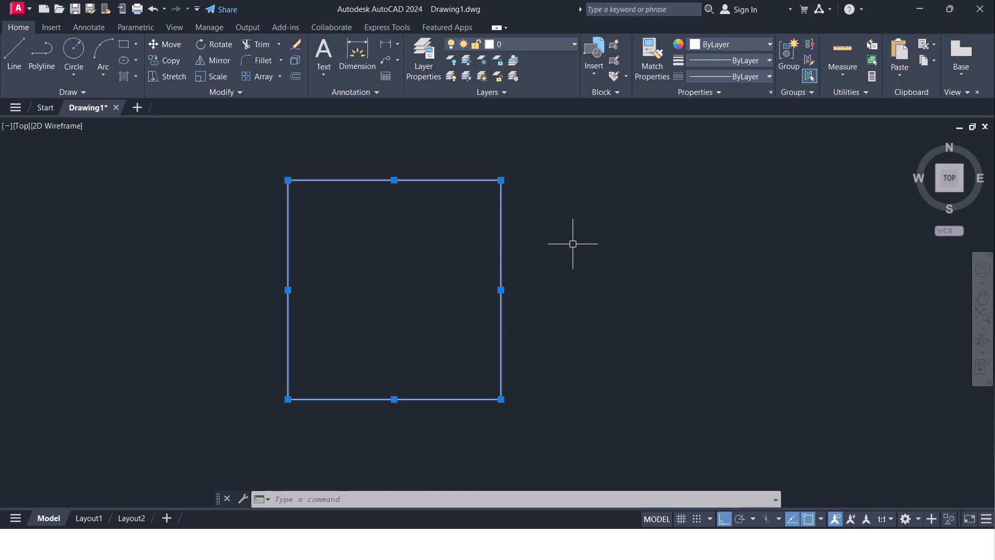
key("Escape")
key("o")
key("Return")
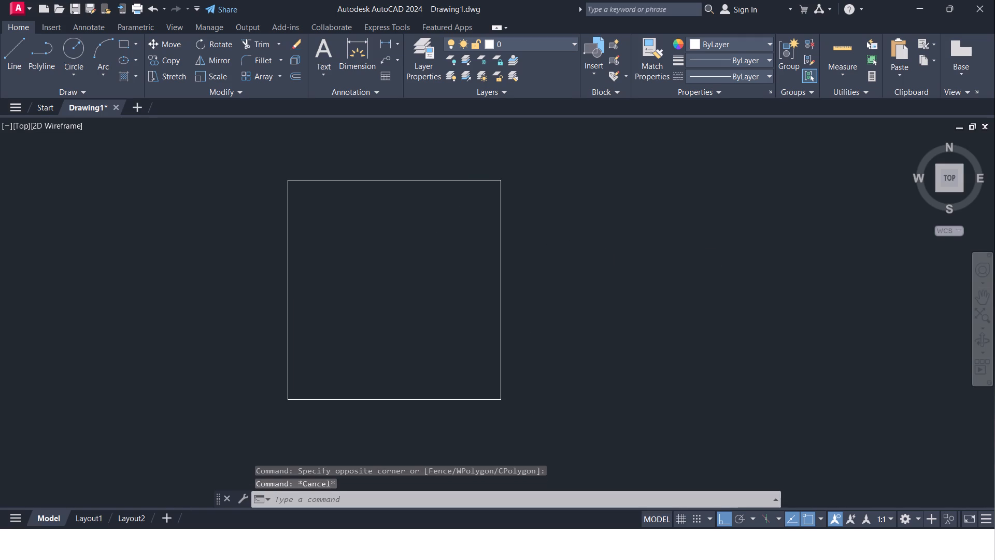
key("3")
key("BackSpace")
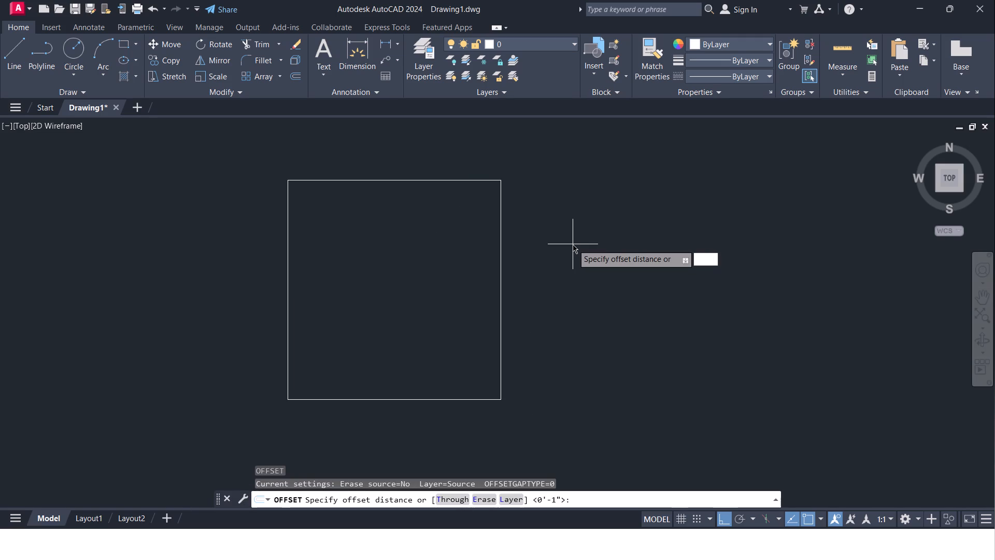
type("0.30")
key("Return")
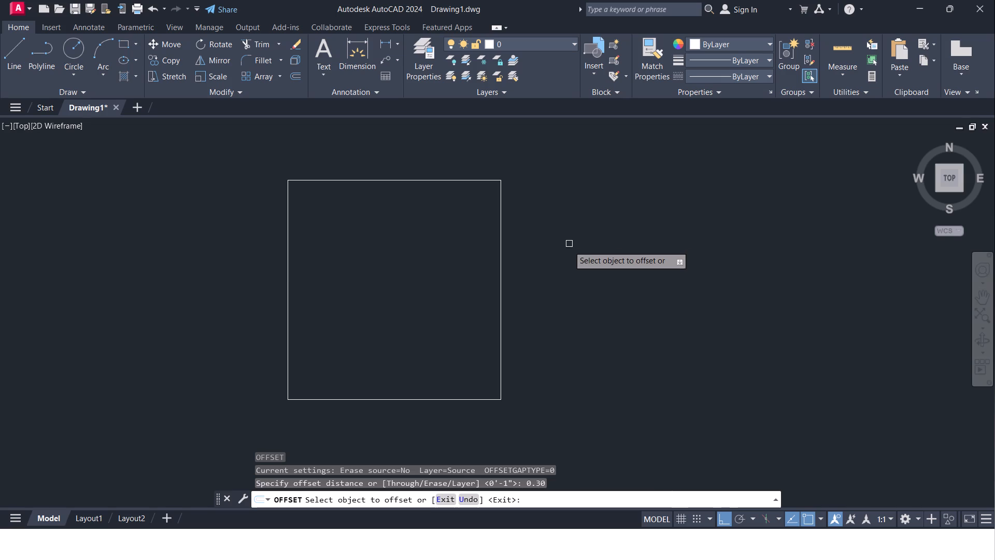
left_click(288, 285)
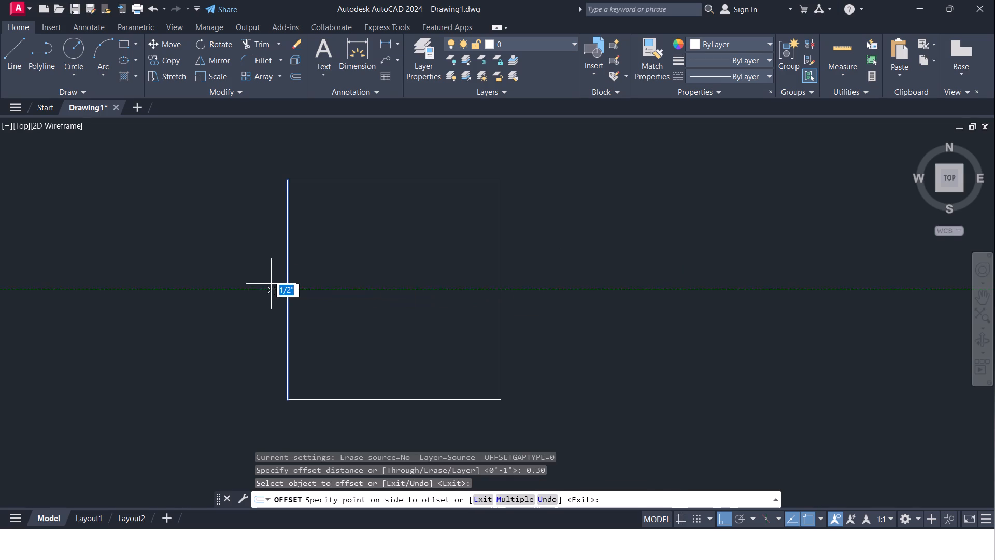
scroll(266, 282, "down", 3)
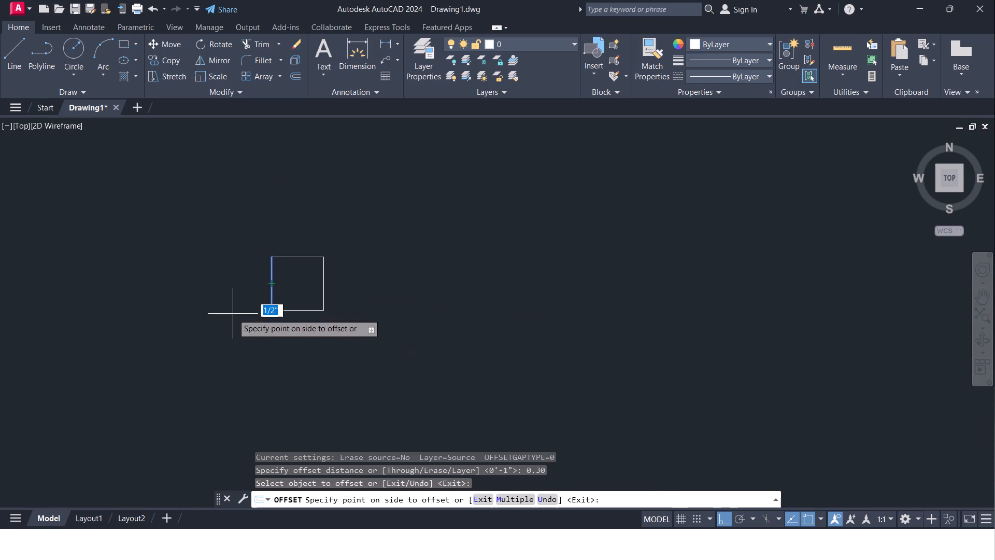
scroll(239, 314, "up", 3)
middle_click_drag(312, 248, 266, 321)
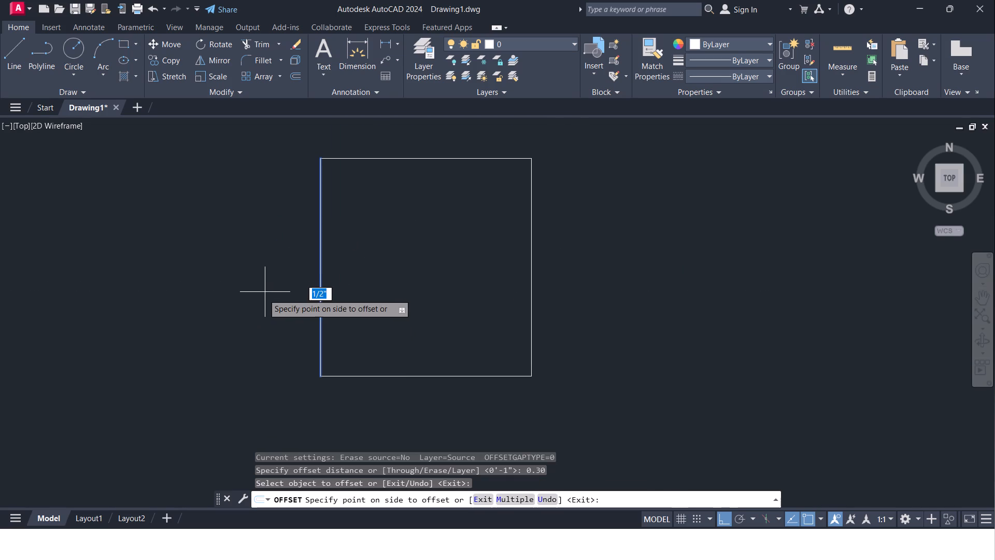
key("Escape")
Offset the outline's left edge outward by 0.30.
key("o")
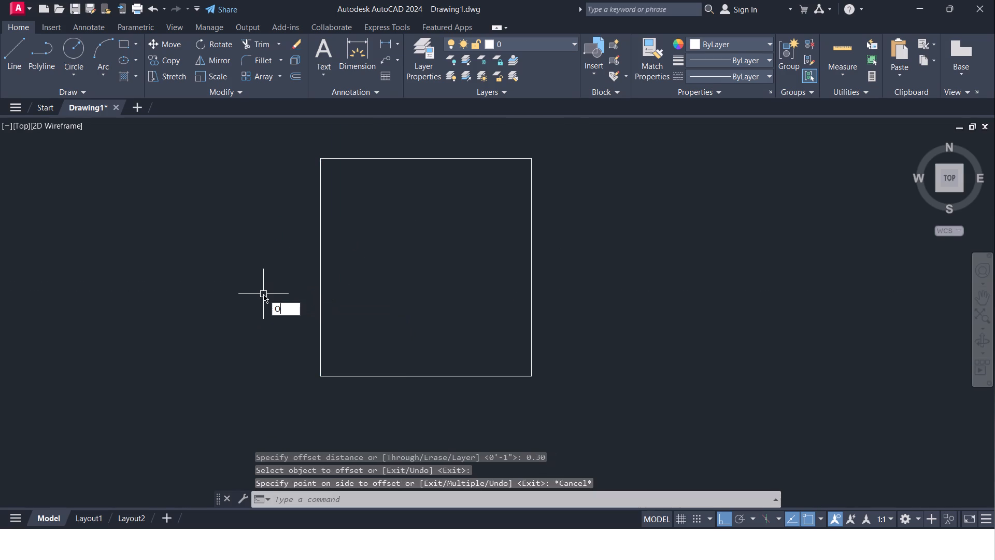
key("Return")
type("0.30")
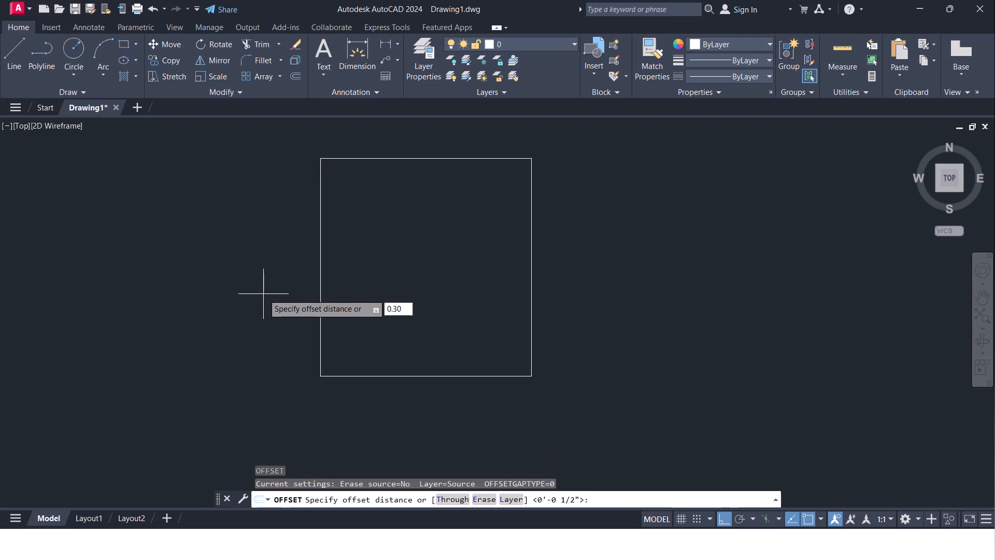
key("Return")
left_click(318, 281)
left_click(255, 284)
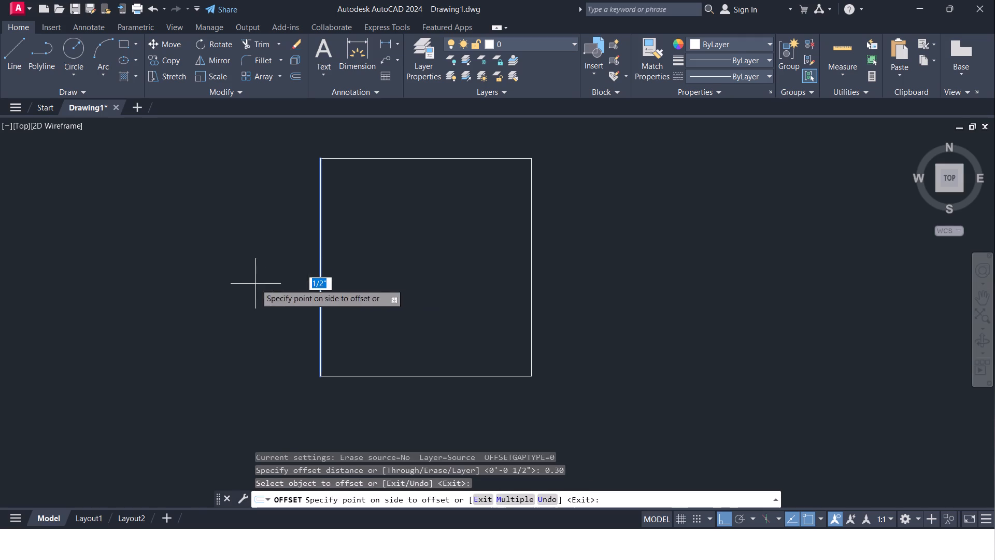
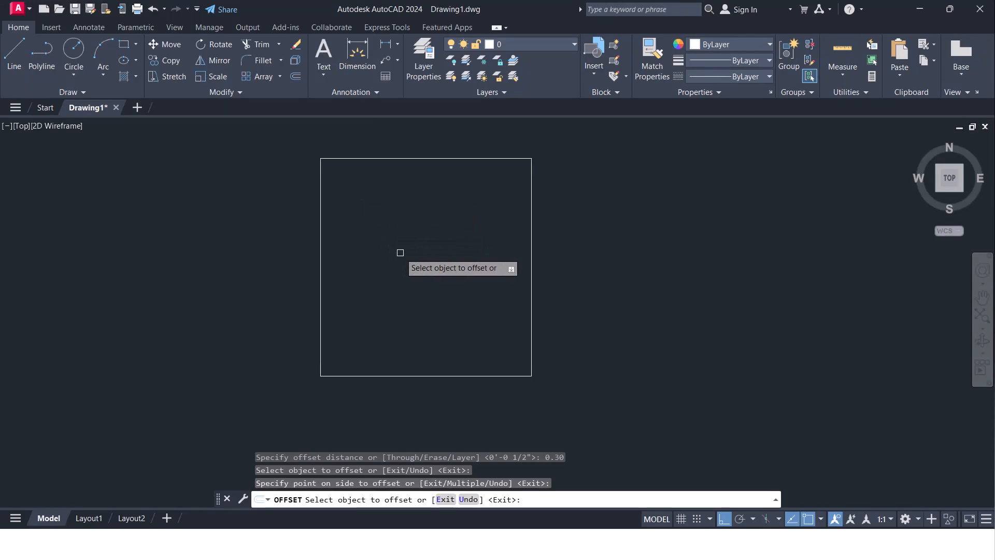
Delete the entire rectangular outline together with its offset line.
key("Escape")
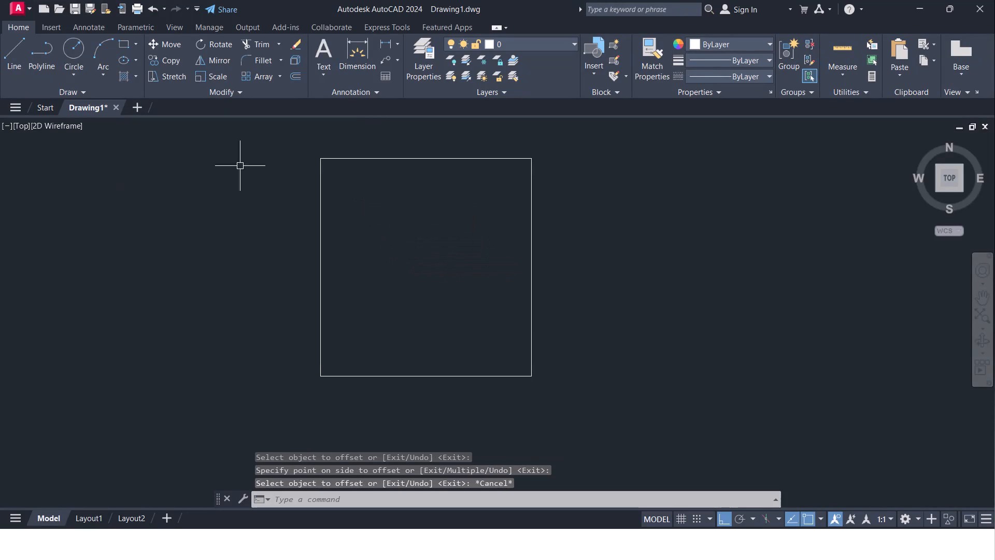
left_click(288, 145)
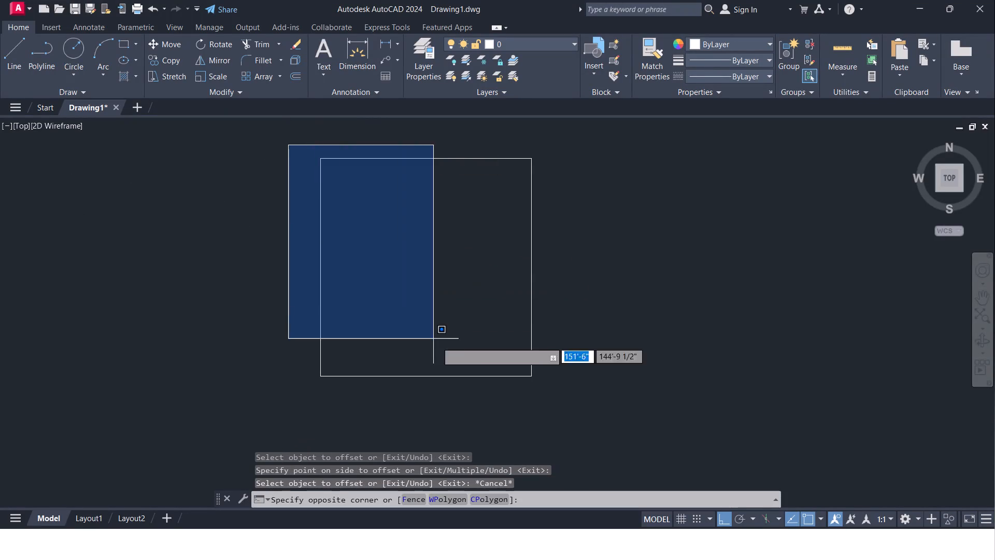
left_click(575, 411)
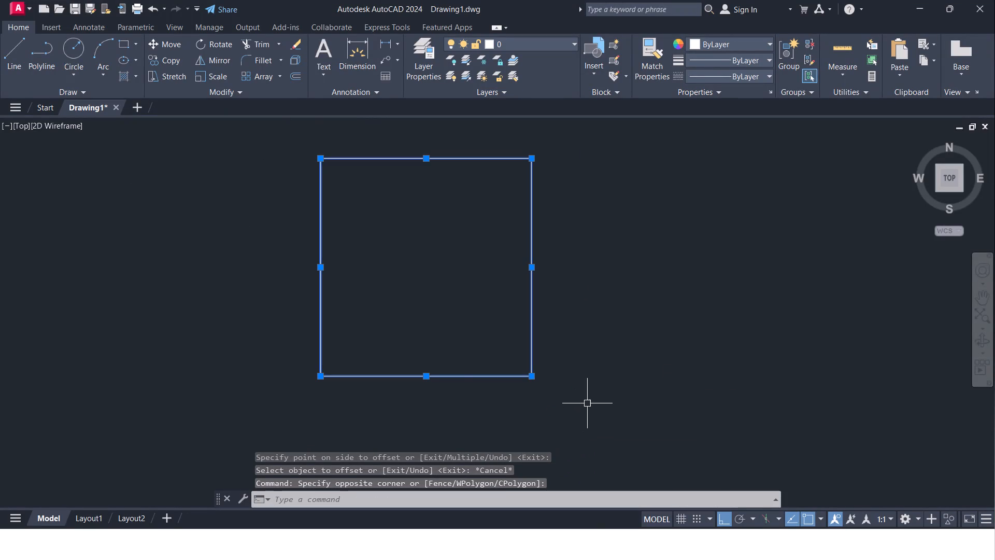
key("Delete")
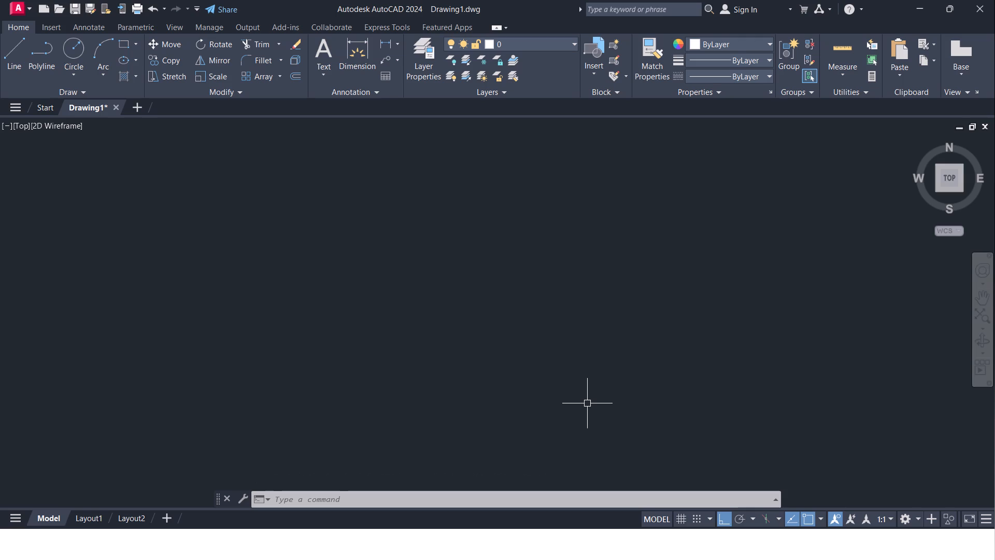
Set the drawing's insertion scale units to Inches, keeping the Architectural length type.
type("UN")
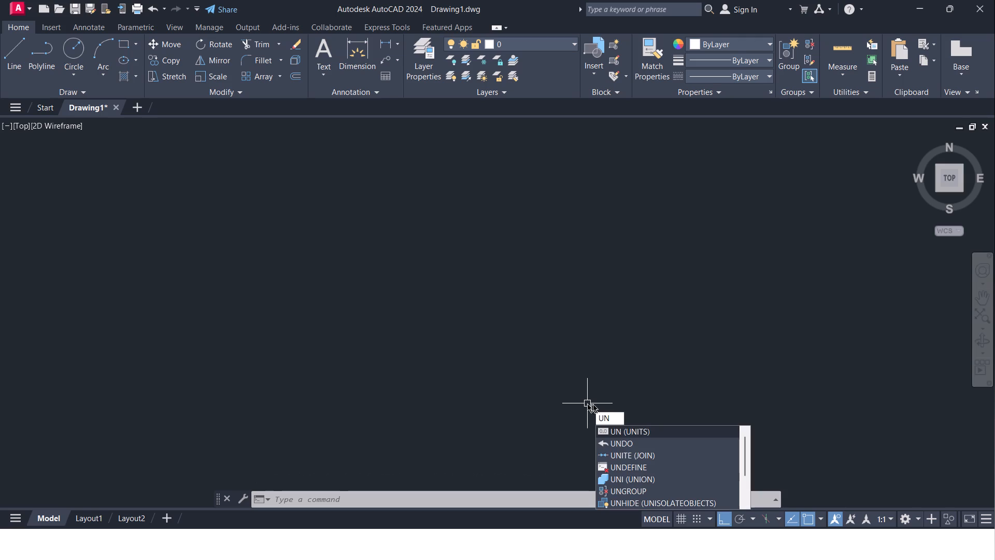
left_click(621, 433)
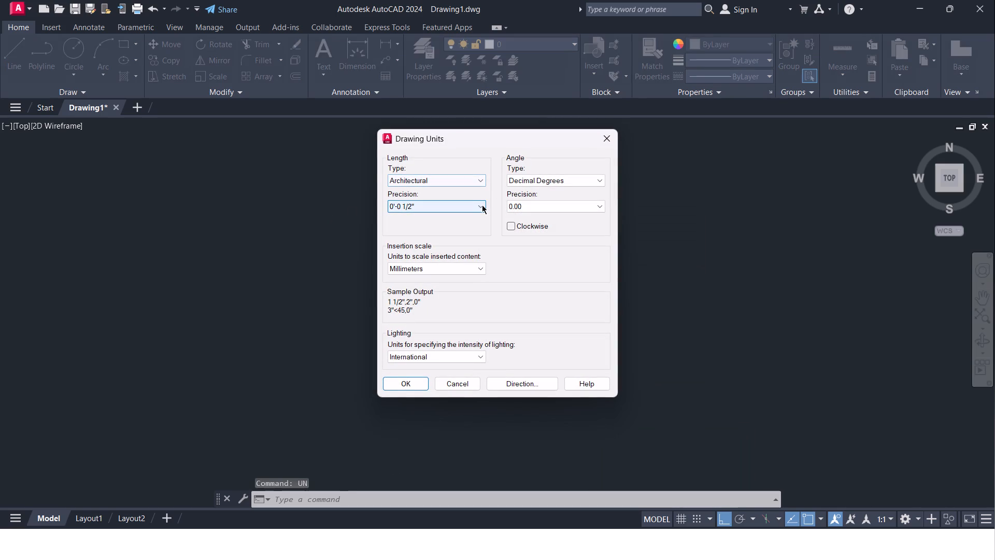
left_click(478, 266)
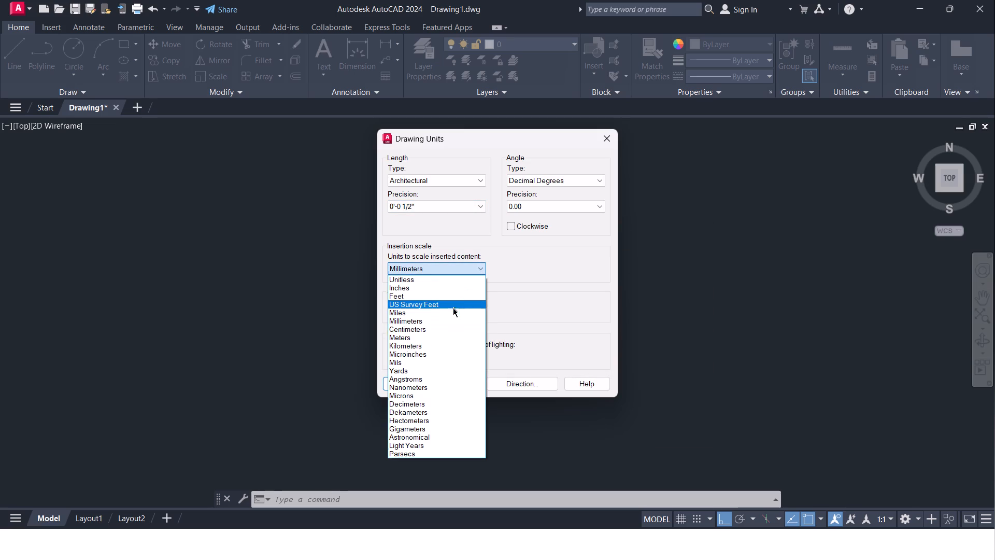
left_click(454, 290)
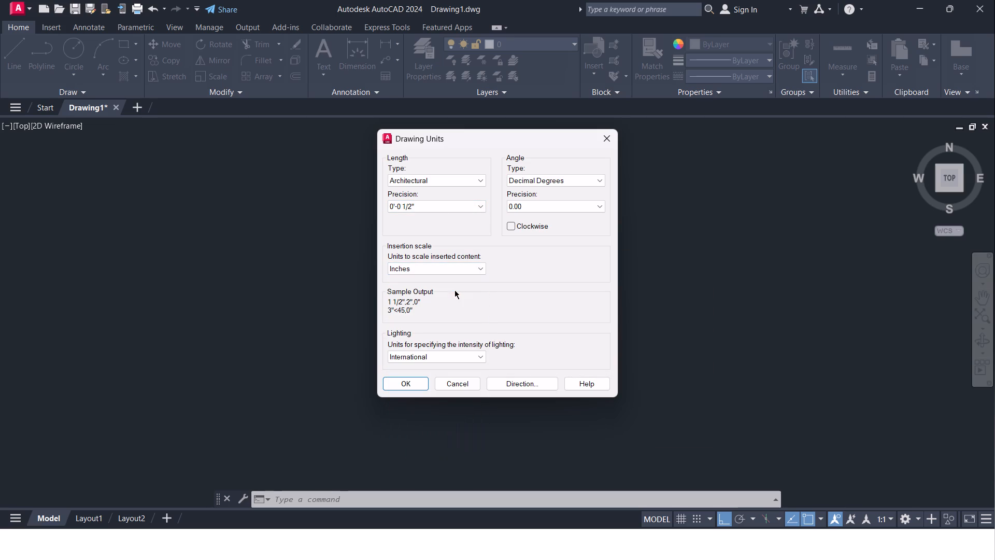
left_click(573, 205)
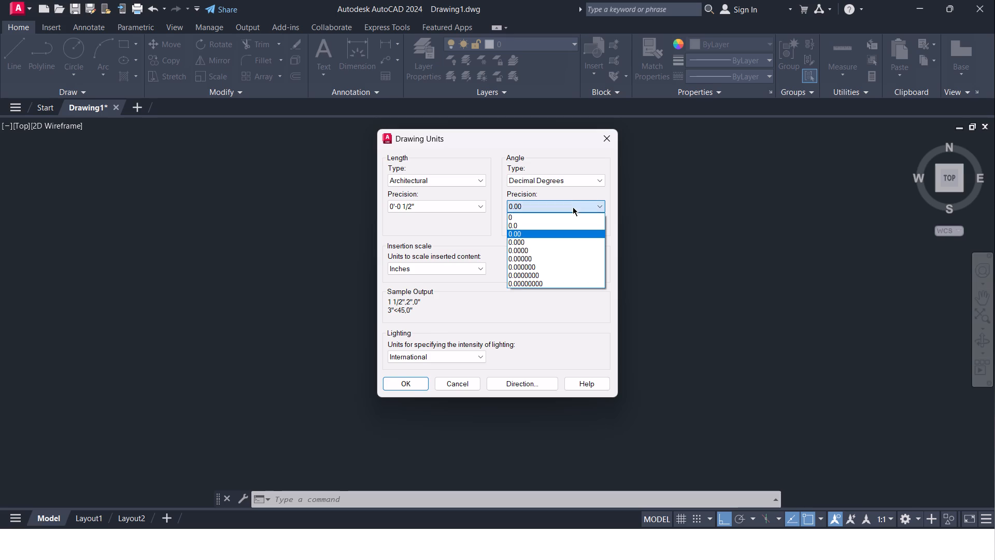
left_click(573, 207)
left_click(412, 381)
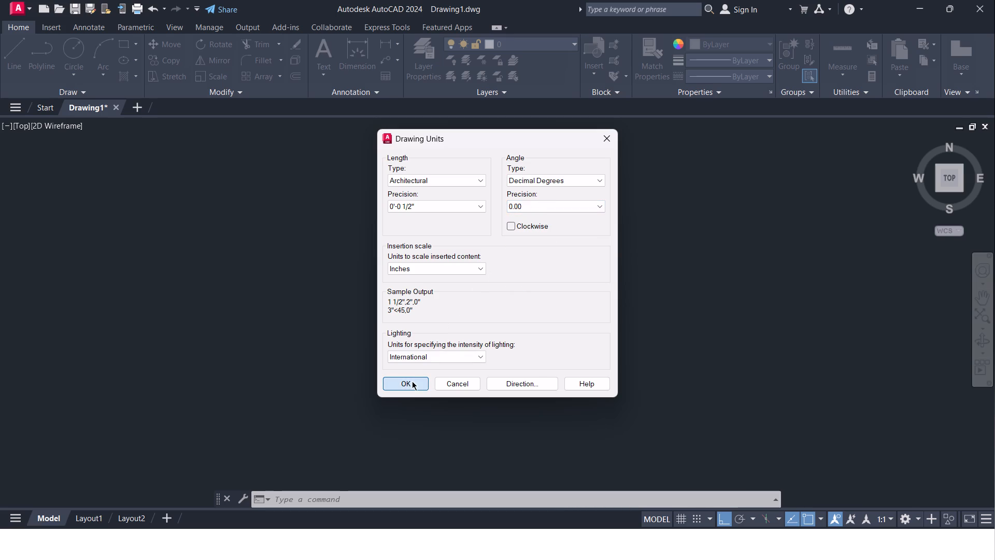
Set the ISO-25 dimension style's primary units to Architectural with 0'-0 1/2" precision, and its angular precision to 0.00.
key("d")
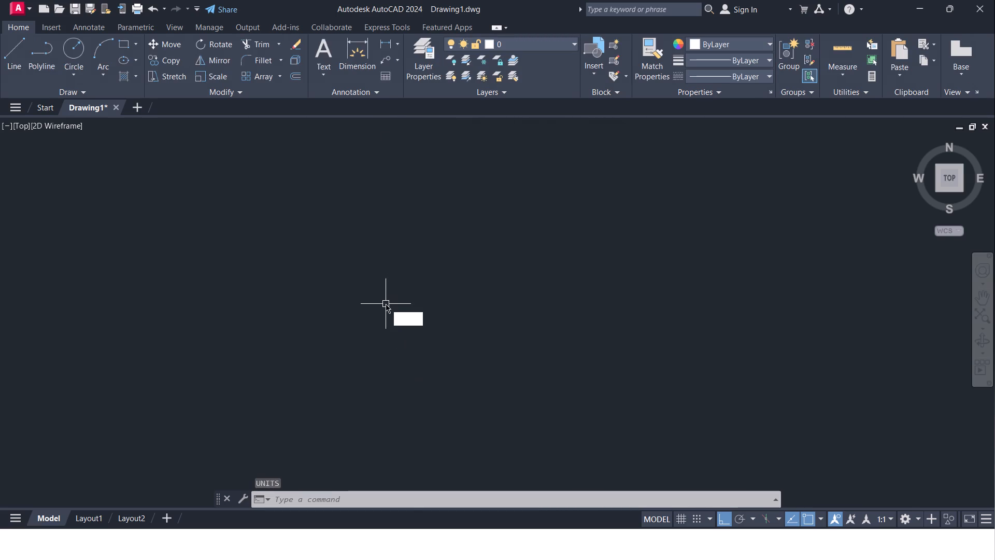
key("Return")
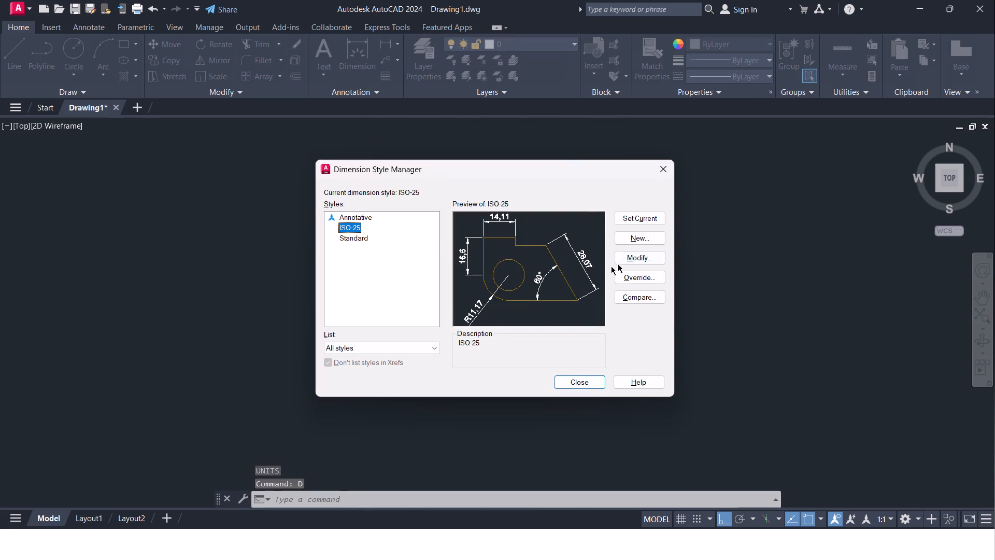
left_click(639, 257)
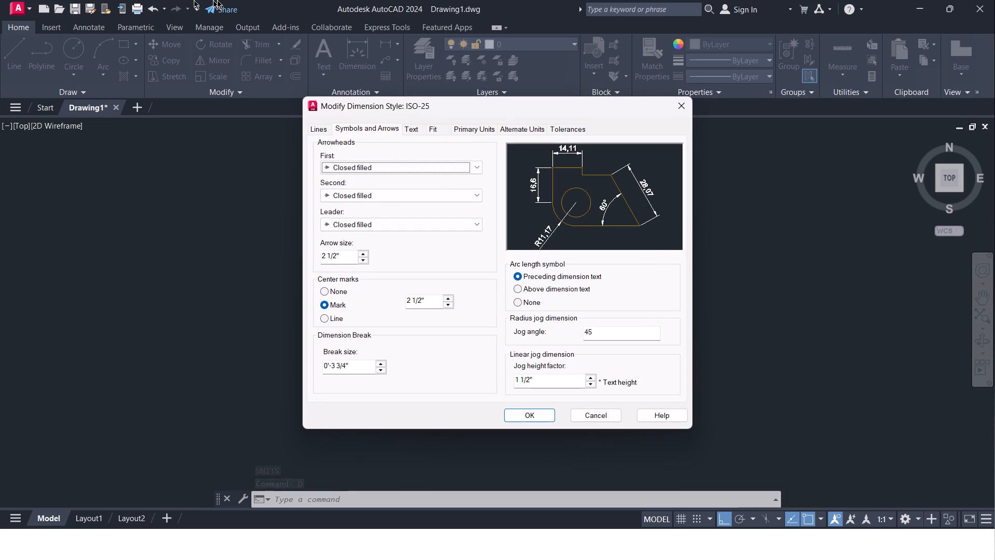
left_click(473, 128)
left_click(487, 156)
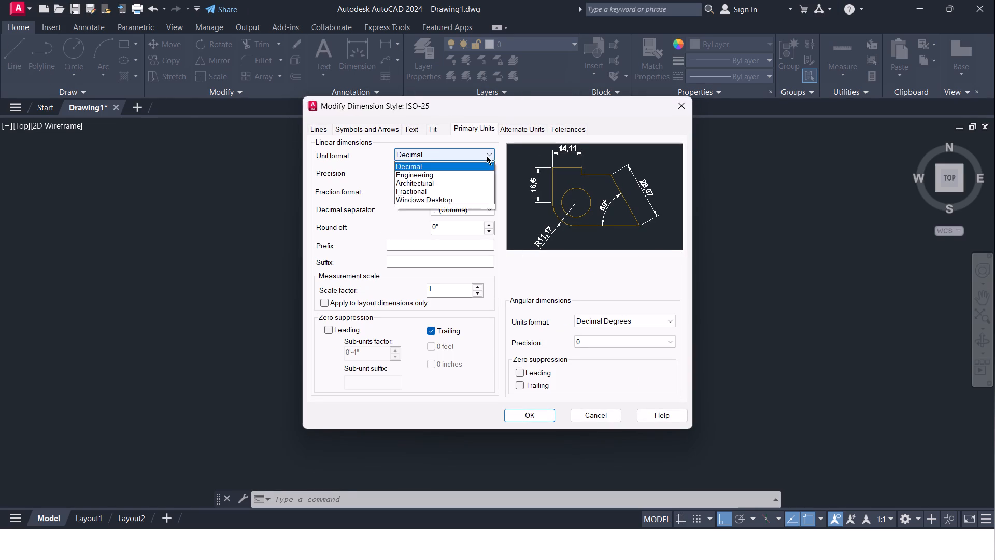
left_click(470, 193)
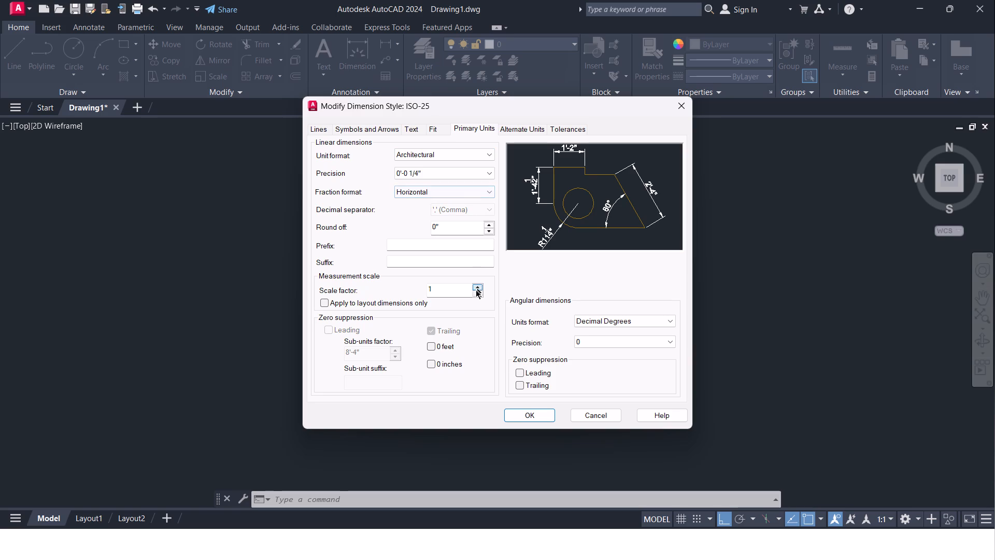
left_click(433, 172)
left_click(433, 193)
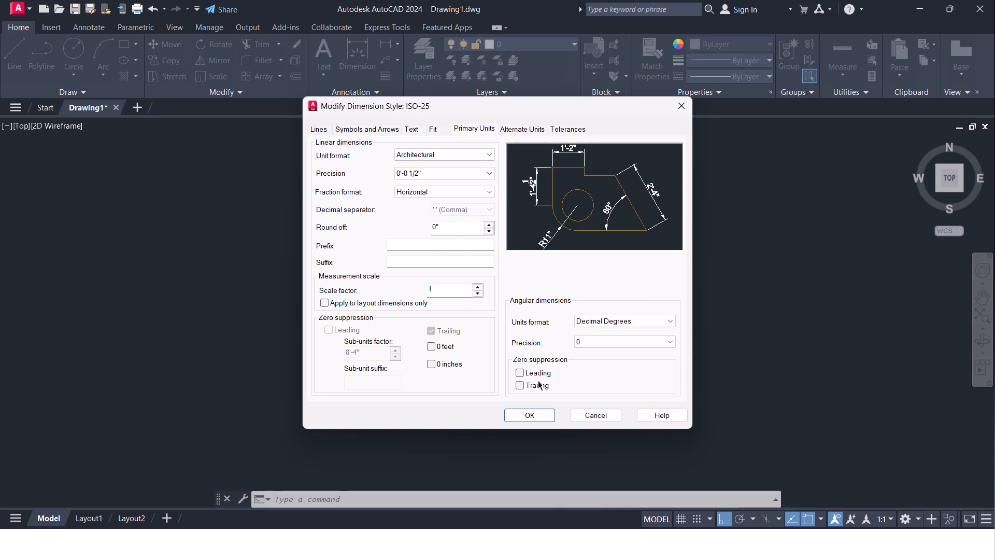
left_click(623, 337)
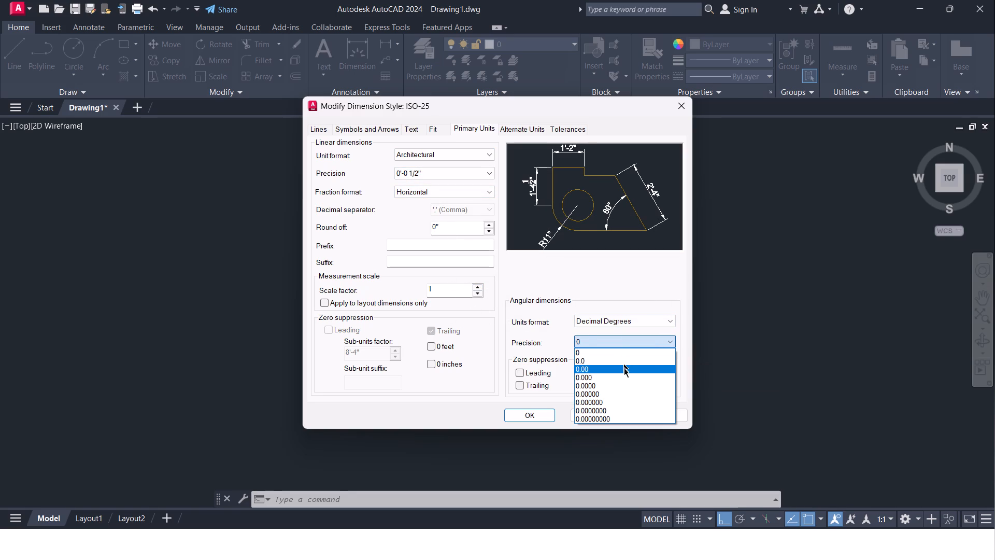
left_click(624, 370)
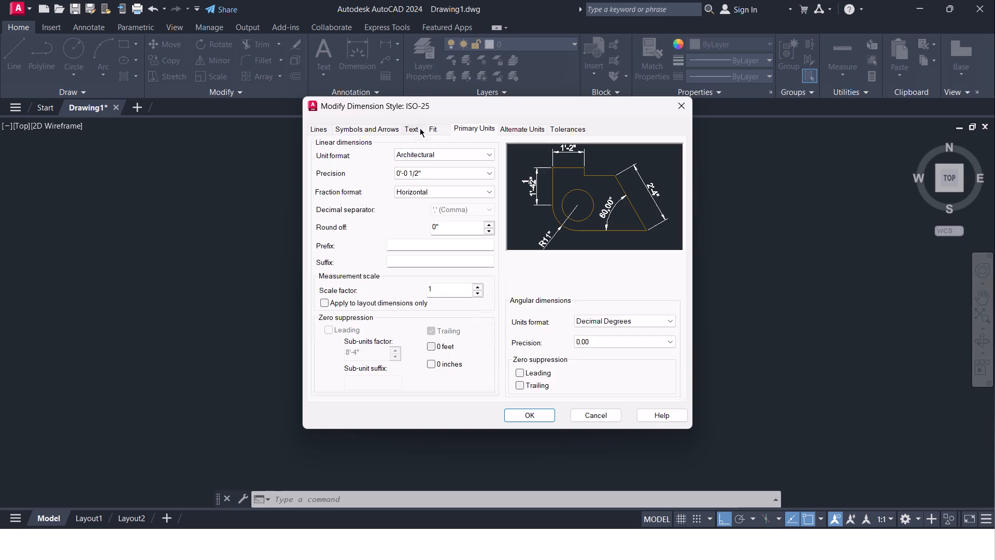
Set the ISO-25 style's text height to 9" and its text offset from the dimension line to 2", and make the style current.
left_click(420, 128)
left_click_drag(472, 223, 437, 224)
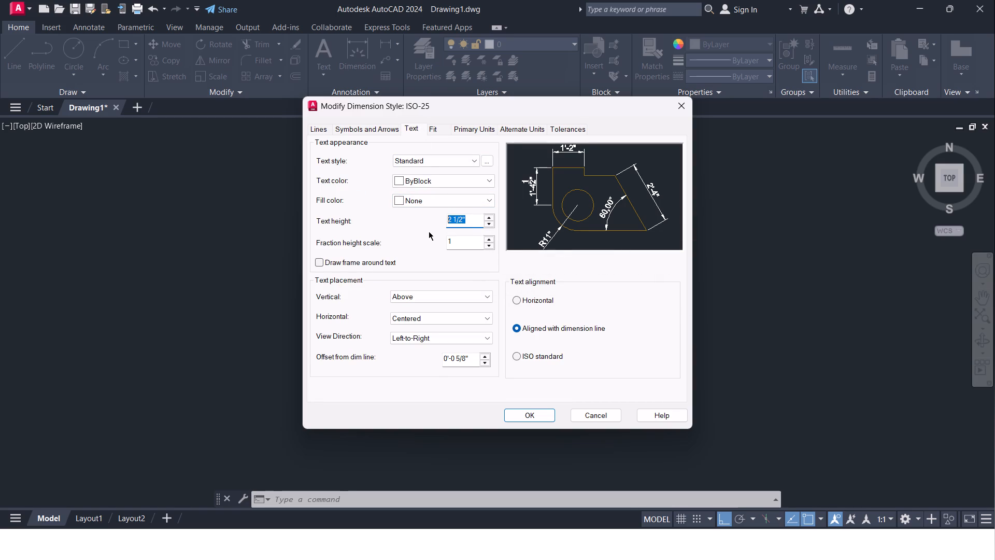
key("9")
key("shift+quotedbl")
key("Return")
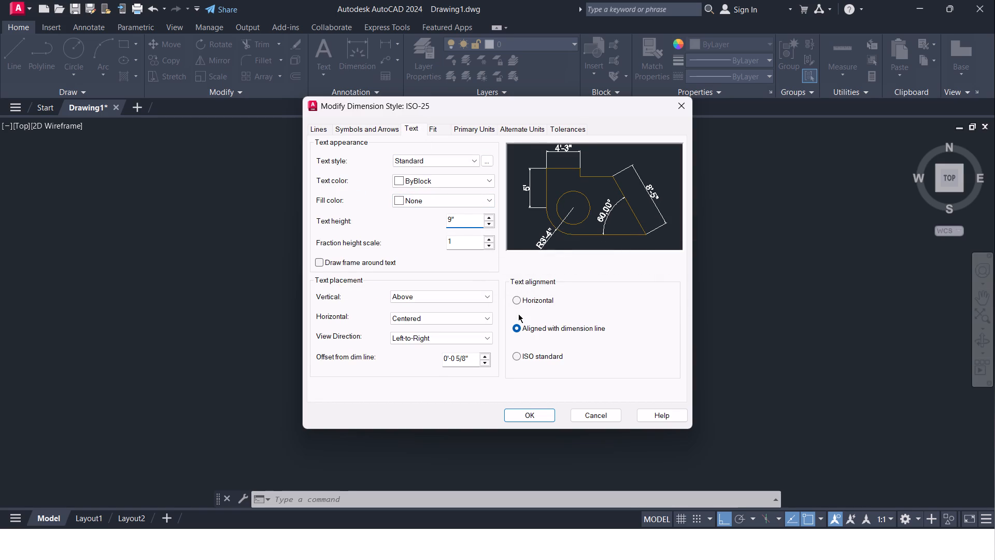
left_click_drag(468, 358, 430, 366)
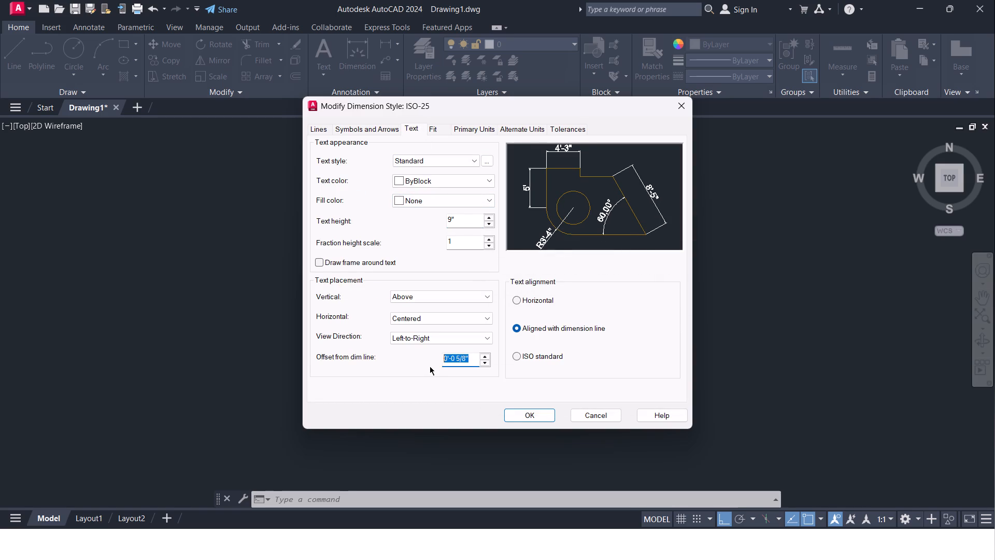
key("2")
key("shift+quotedbl")
left_click(613, 343)
left_click(544, 411)
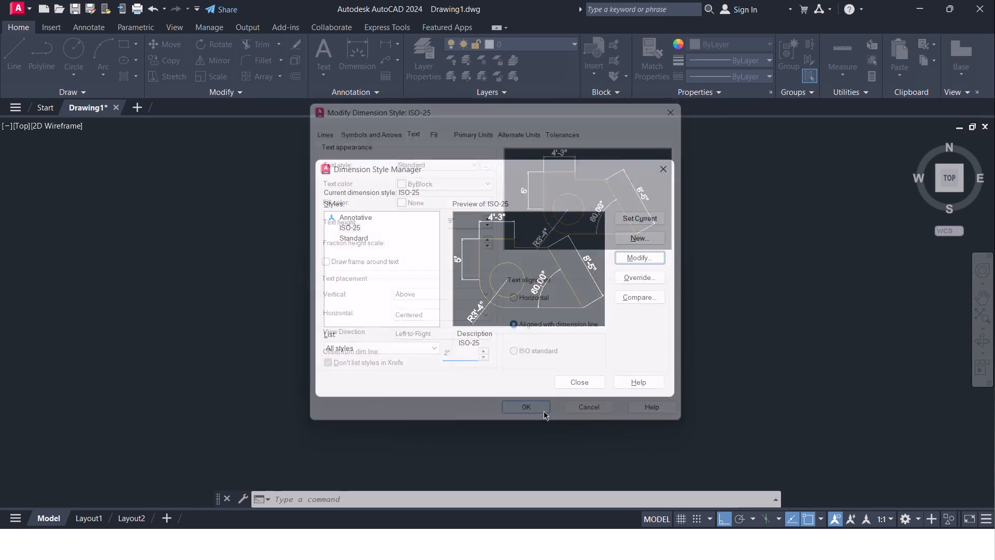
left_click(635, 218)
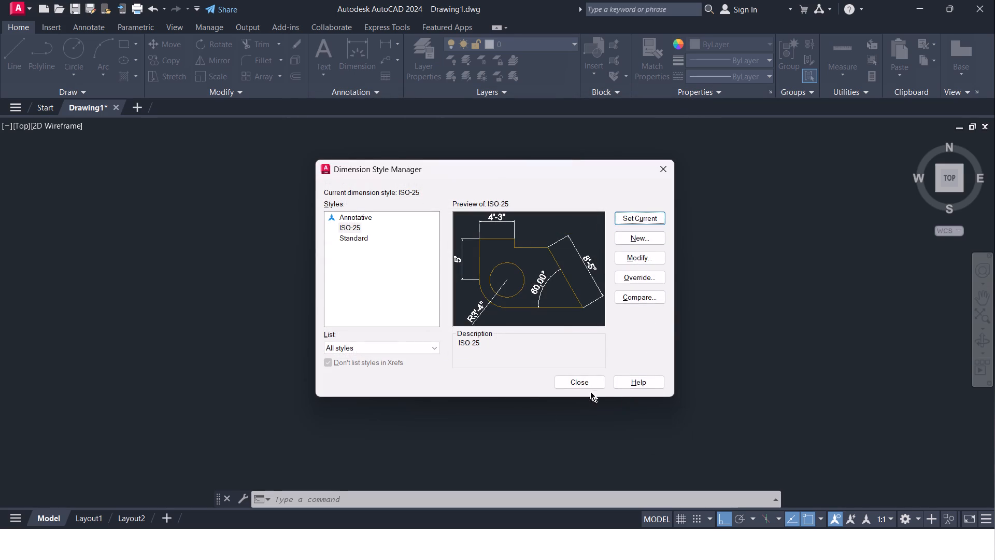
left_click(587, 383)
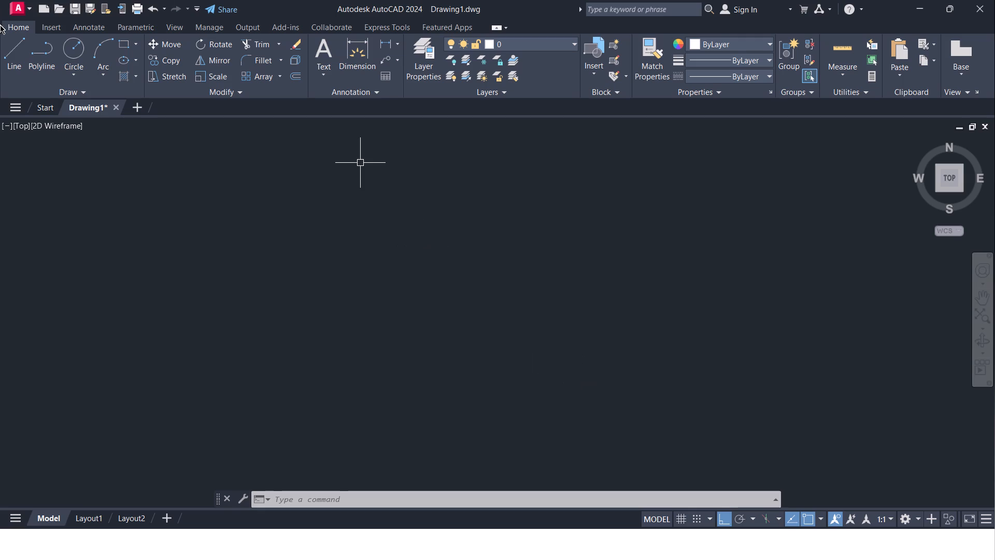
Draw a horizontal line 11'2" long to the right, continued by a vertical line 11'6" down from its end.
left_click(17, 45)
left_click(173, 226)
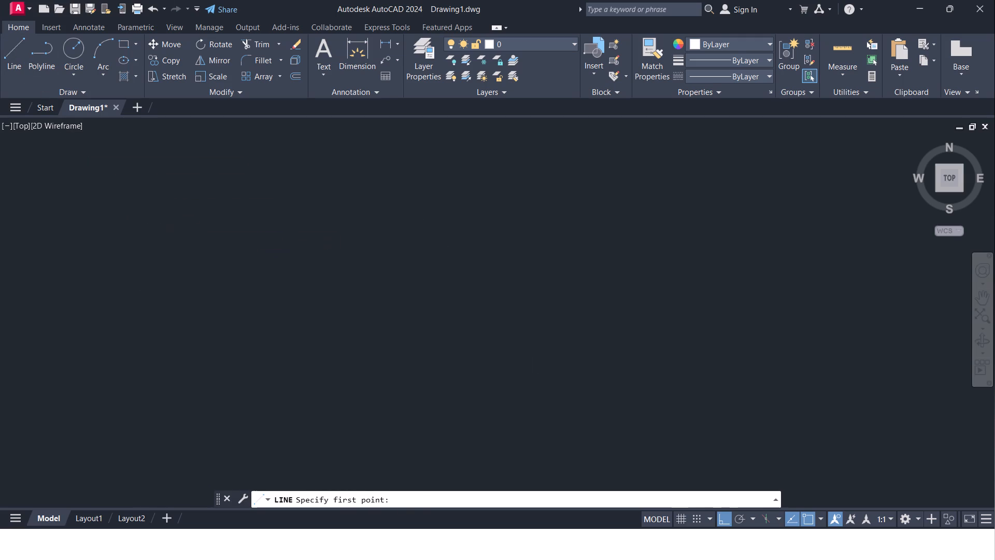
type("11'")
type("2\"")
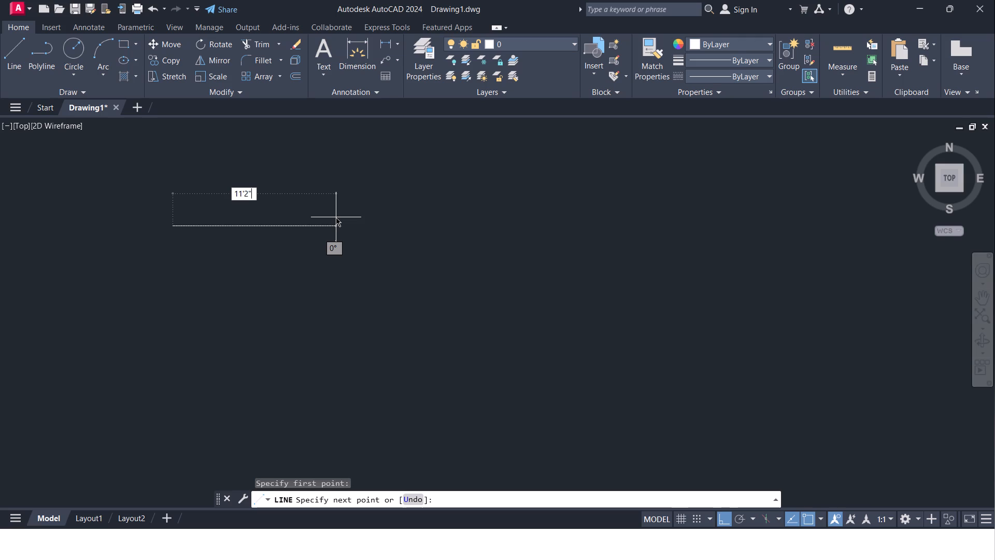
key("Return")
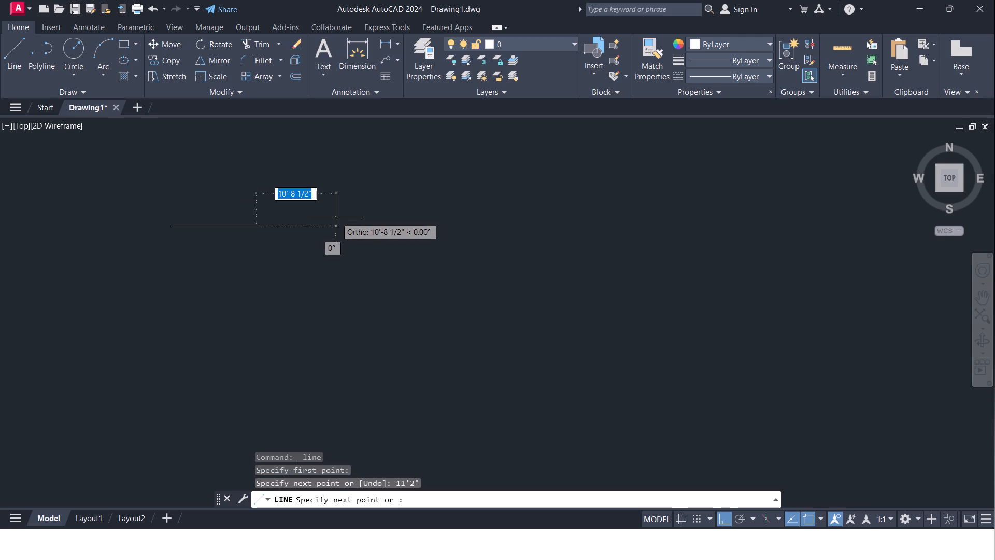
type("11'6")
key("shift+quotedbl")
key("Return")
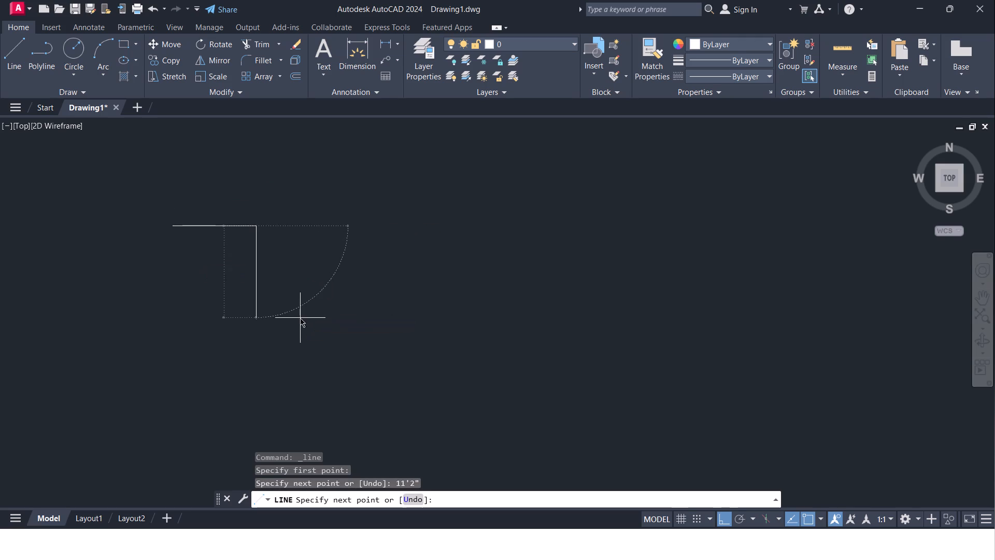
key("Escape")
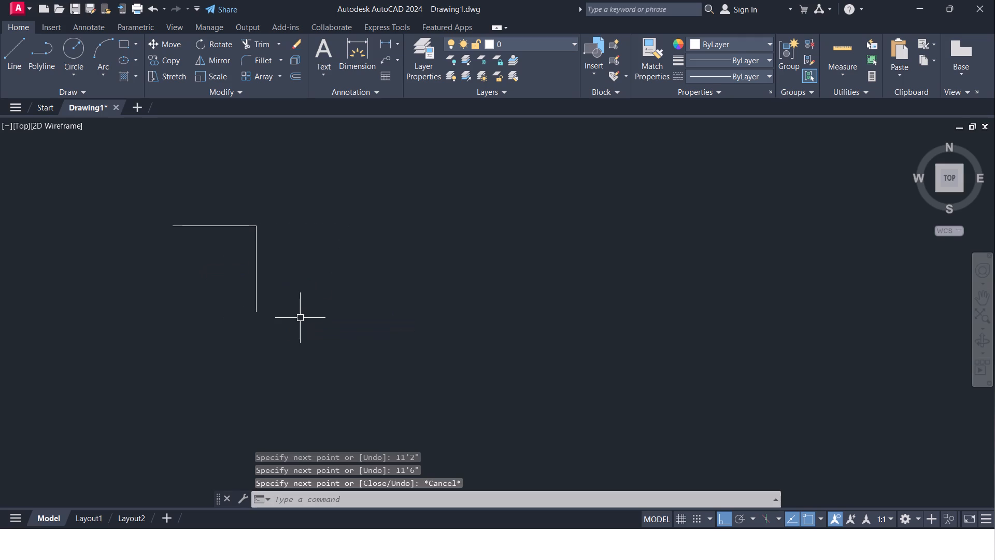
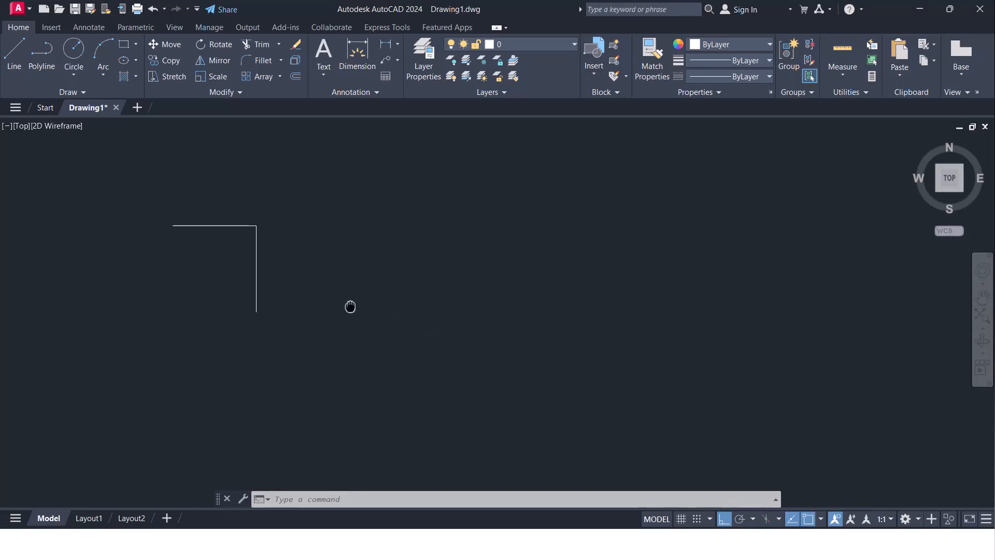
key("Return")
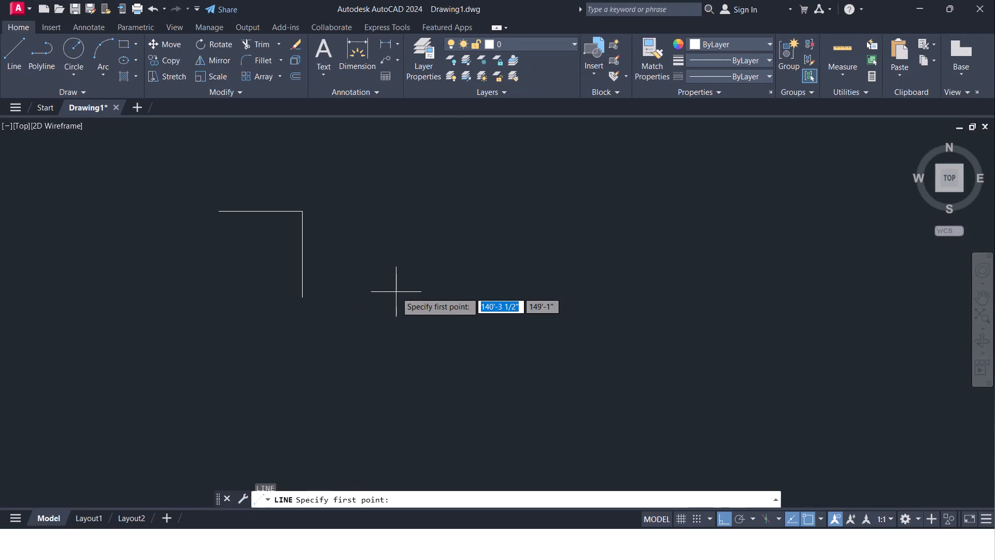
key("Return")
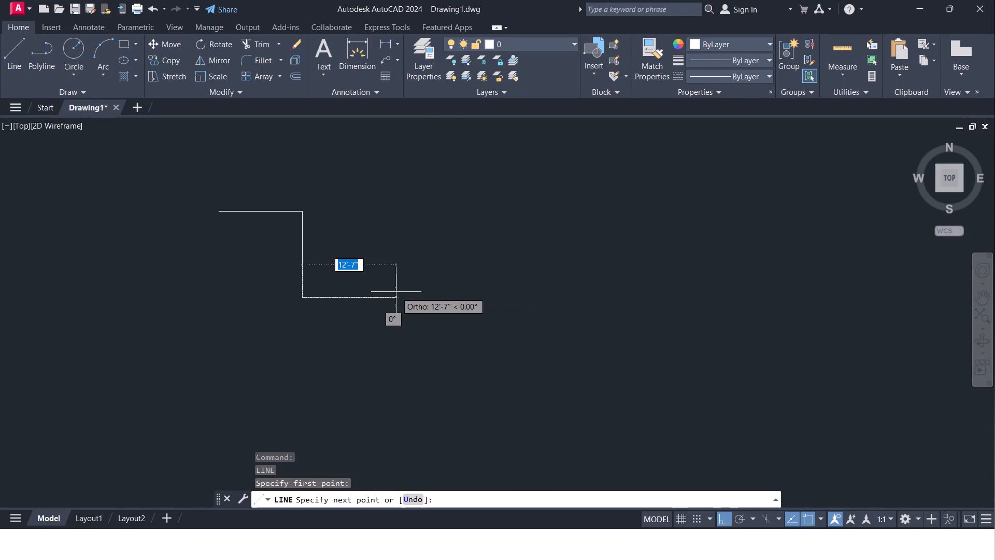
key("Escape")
Offset the 11'2" horizontal line 9" upward to form the outer face of the top wall.
key("o")
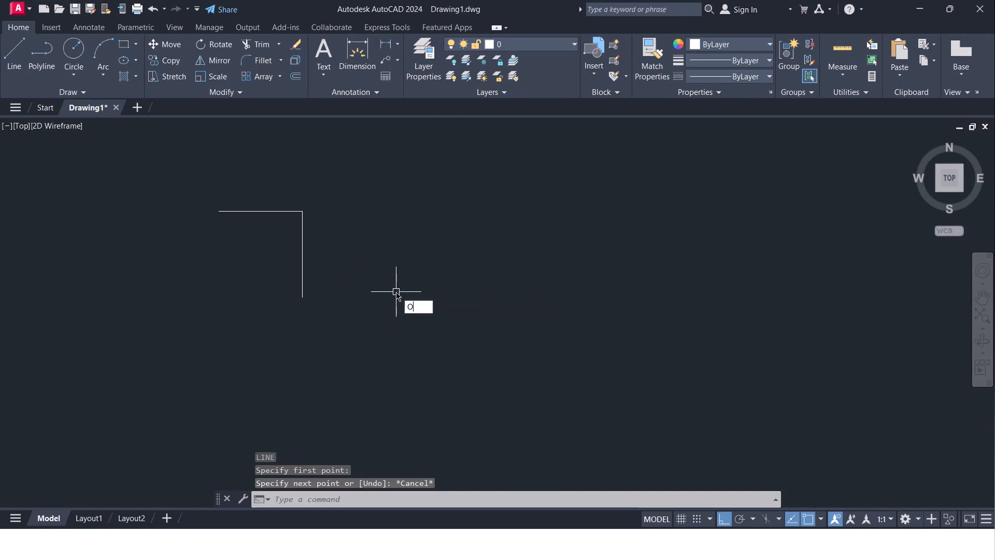
key("Return")
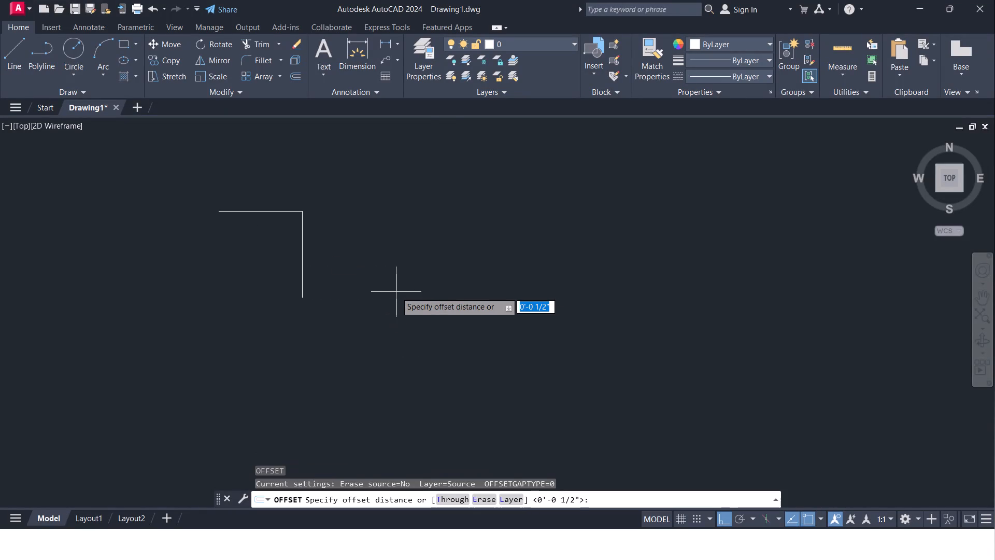
key("9")
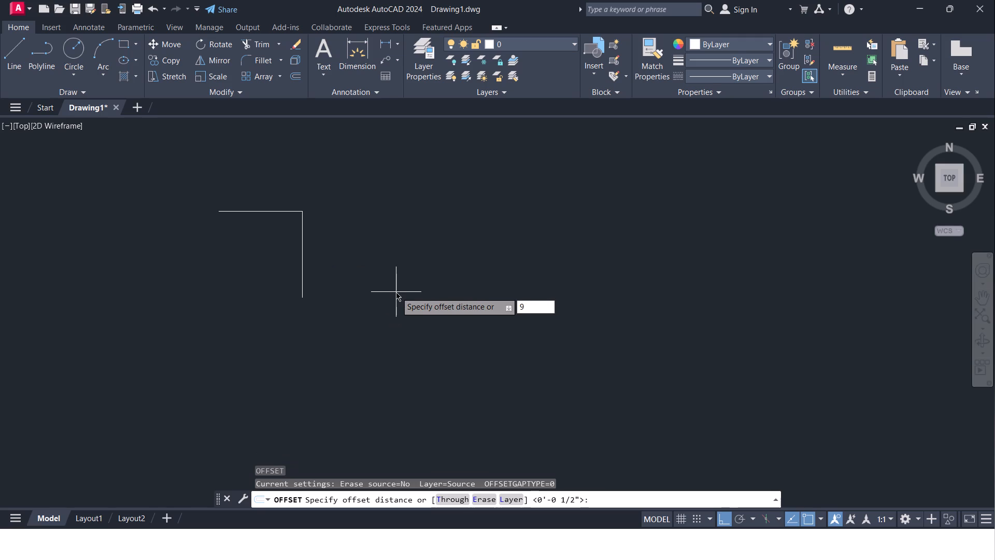
key("shift+quotedbl")
key("Return")
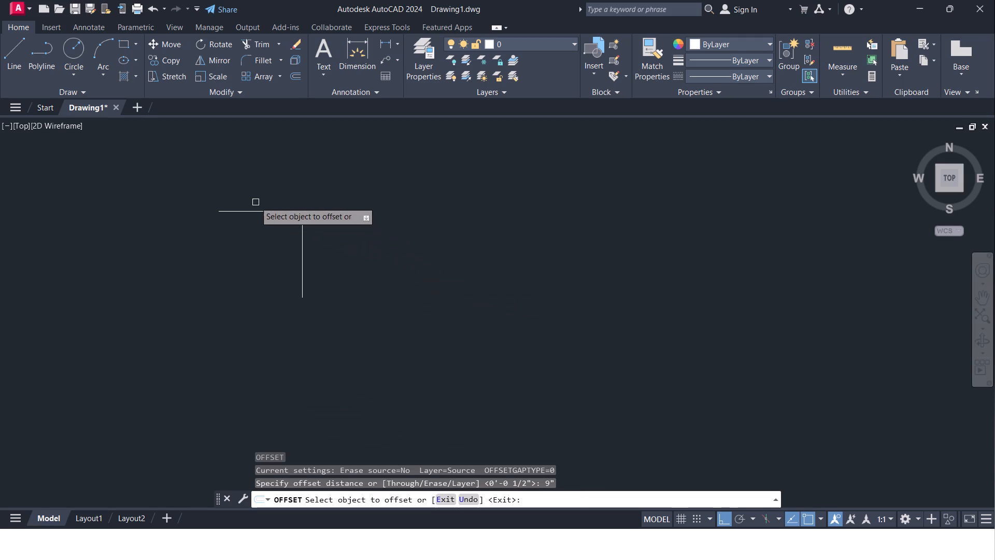
left_click(251, 210)
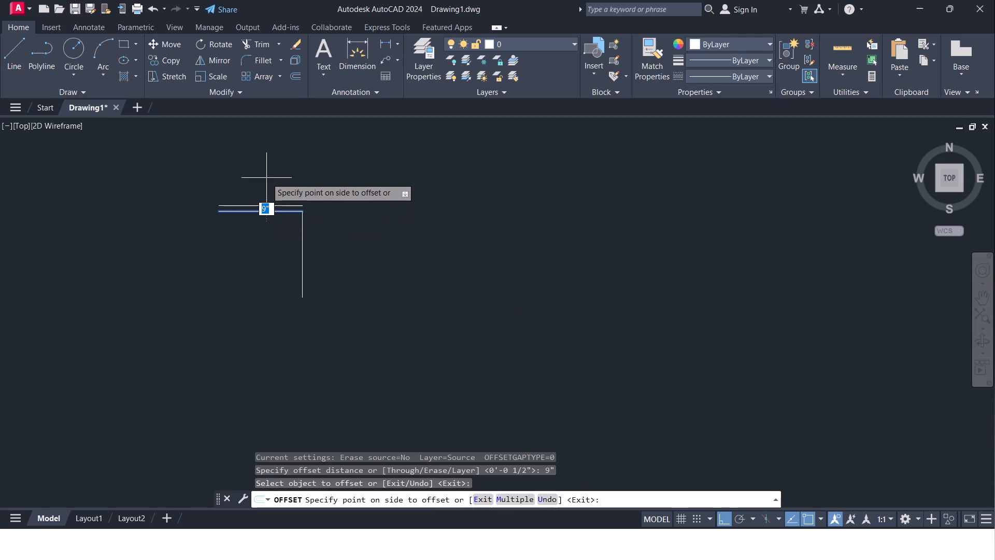
left_click(266, 171)
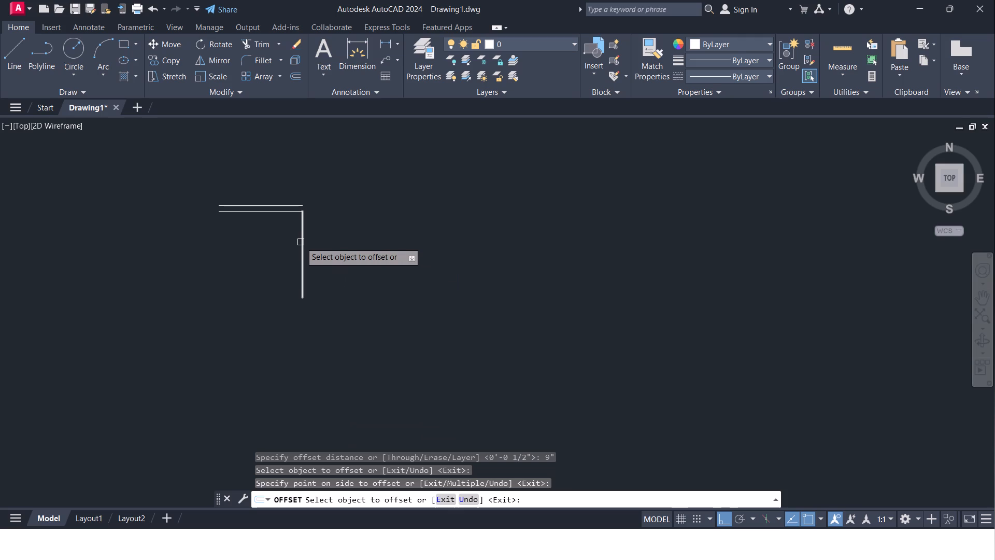
key("Return")
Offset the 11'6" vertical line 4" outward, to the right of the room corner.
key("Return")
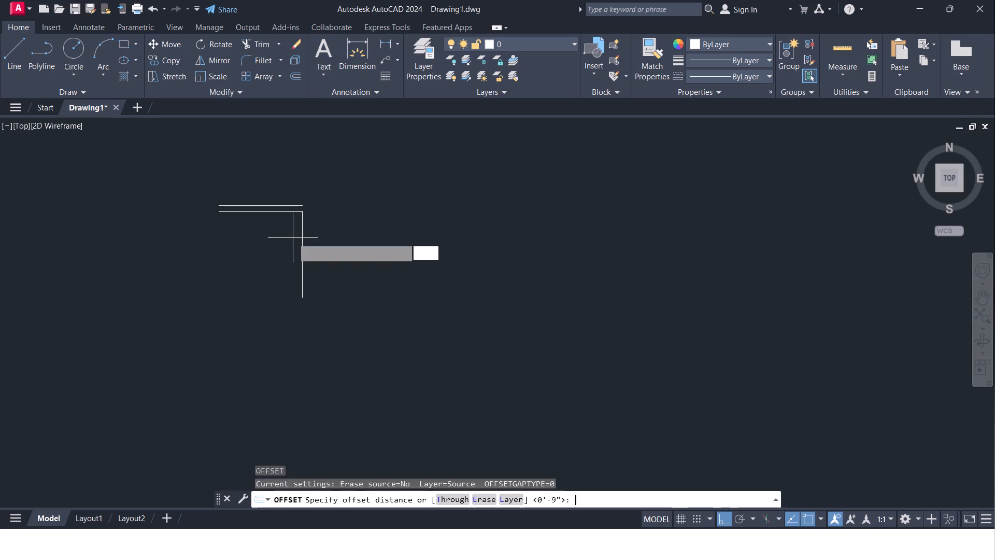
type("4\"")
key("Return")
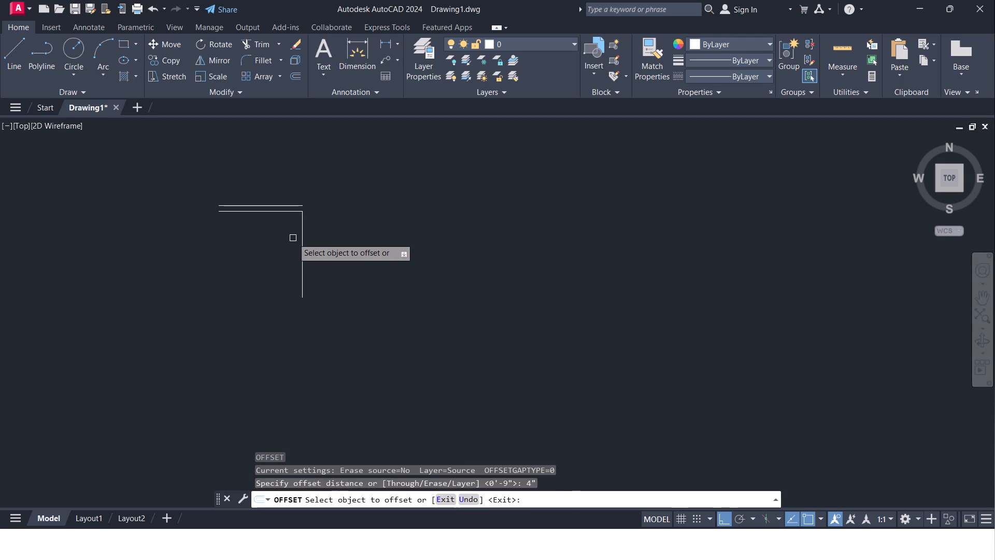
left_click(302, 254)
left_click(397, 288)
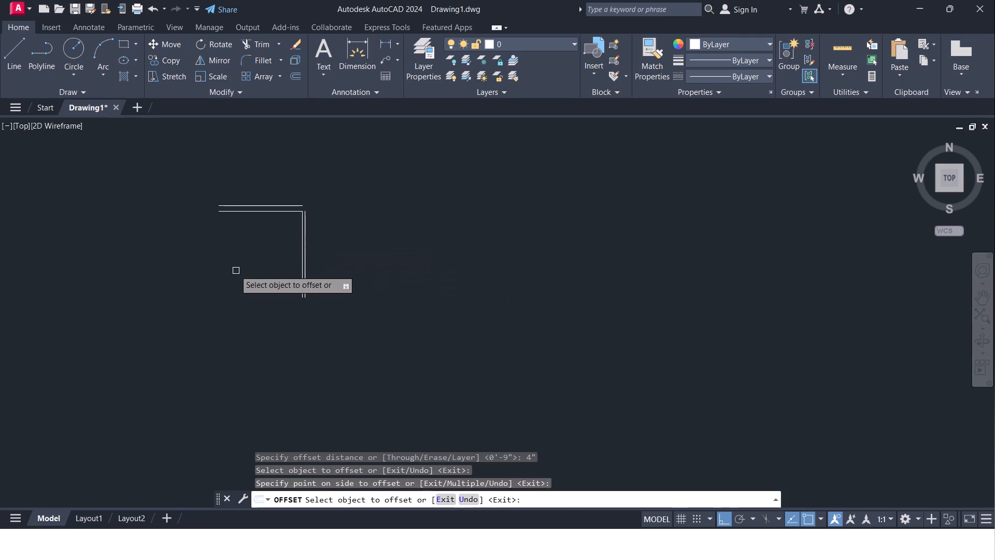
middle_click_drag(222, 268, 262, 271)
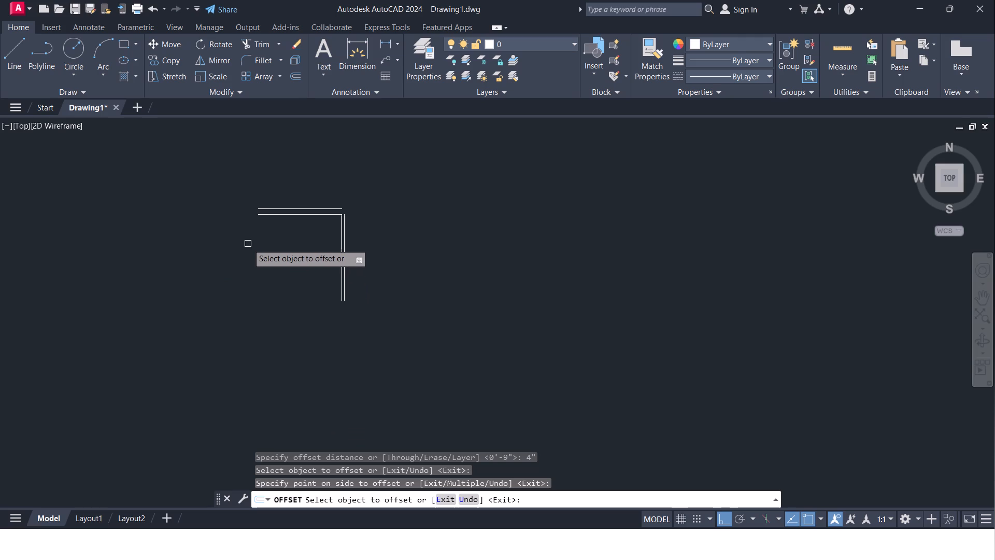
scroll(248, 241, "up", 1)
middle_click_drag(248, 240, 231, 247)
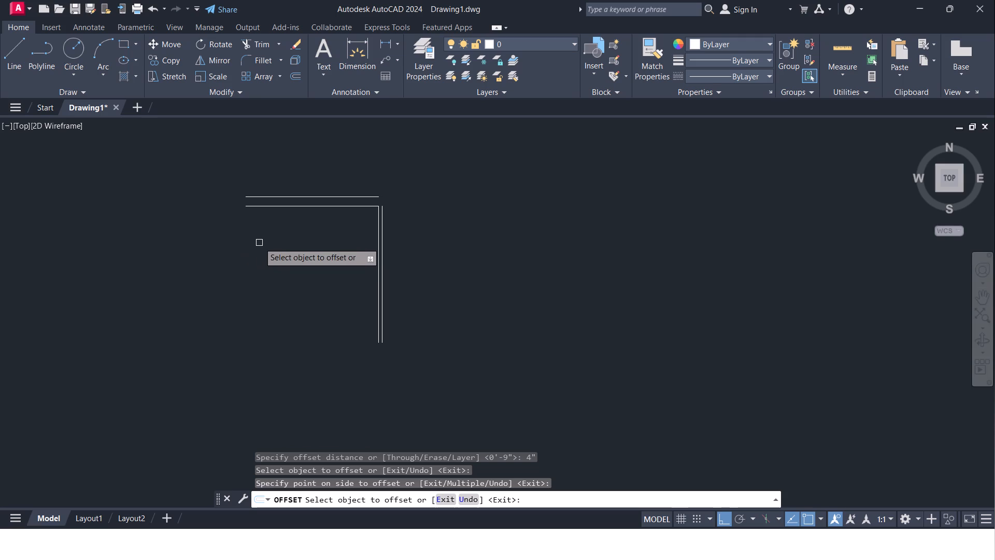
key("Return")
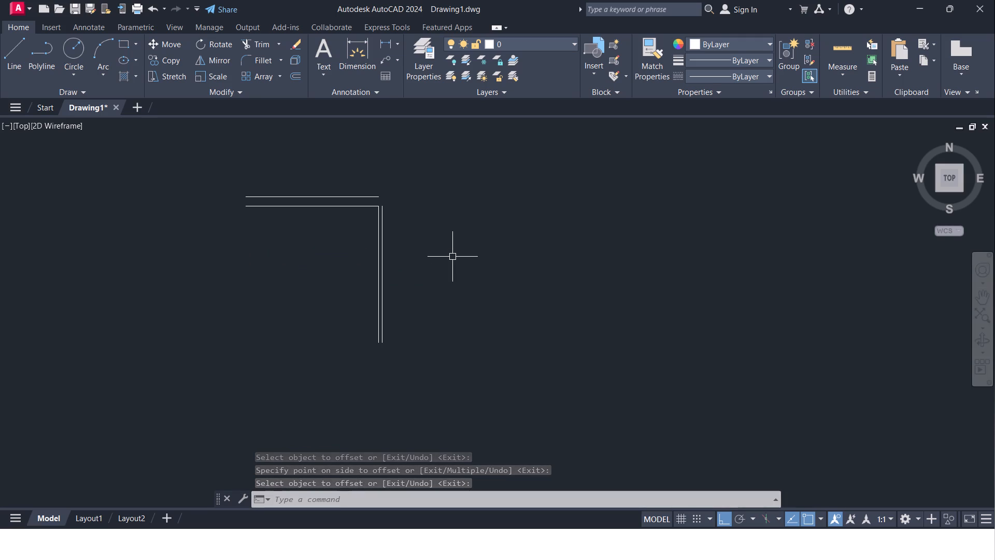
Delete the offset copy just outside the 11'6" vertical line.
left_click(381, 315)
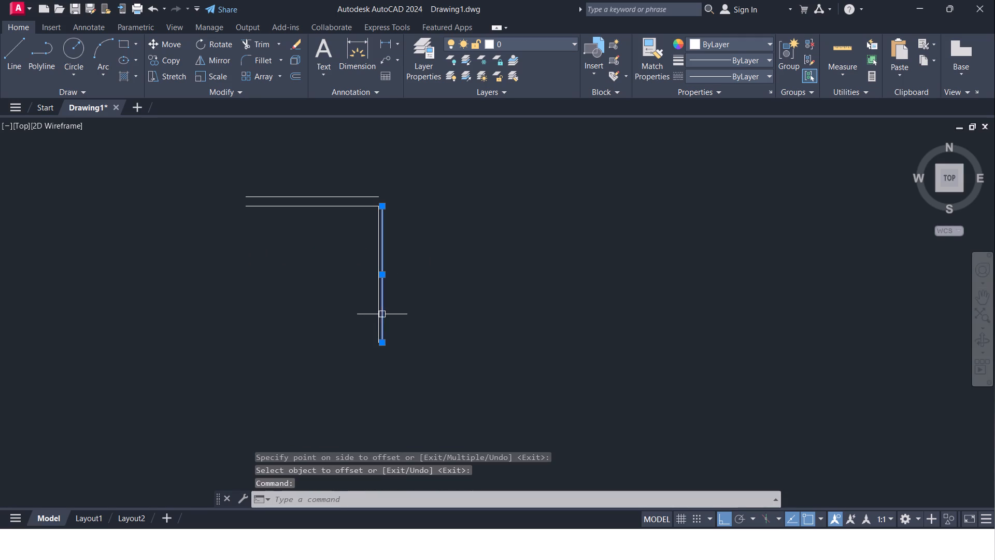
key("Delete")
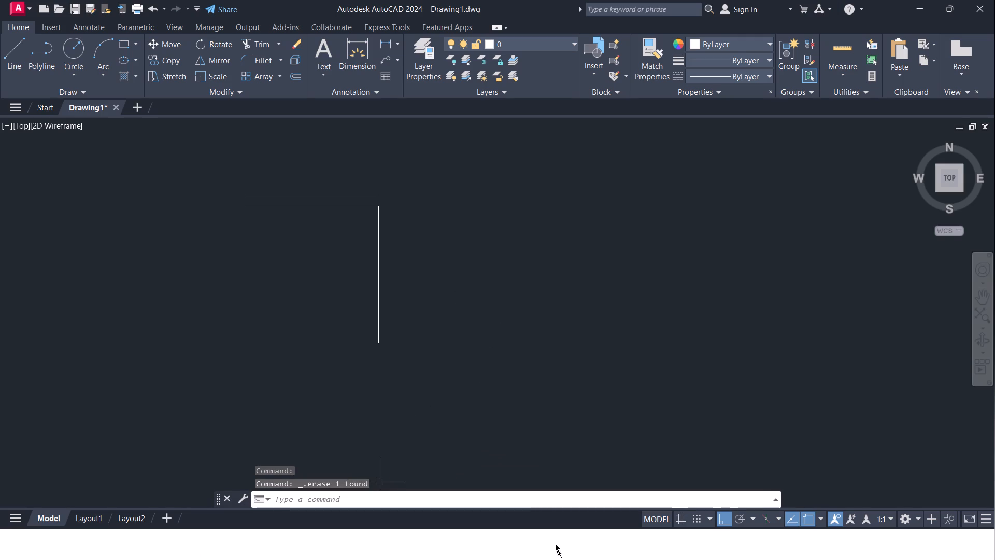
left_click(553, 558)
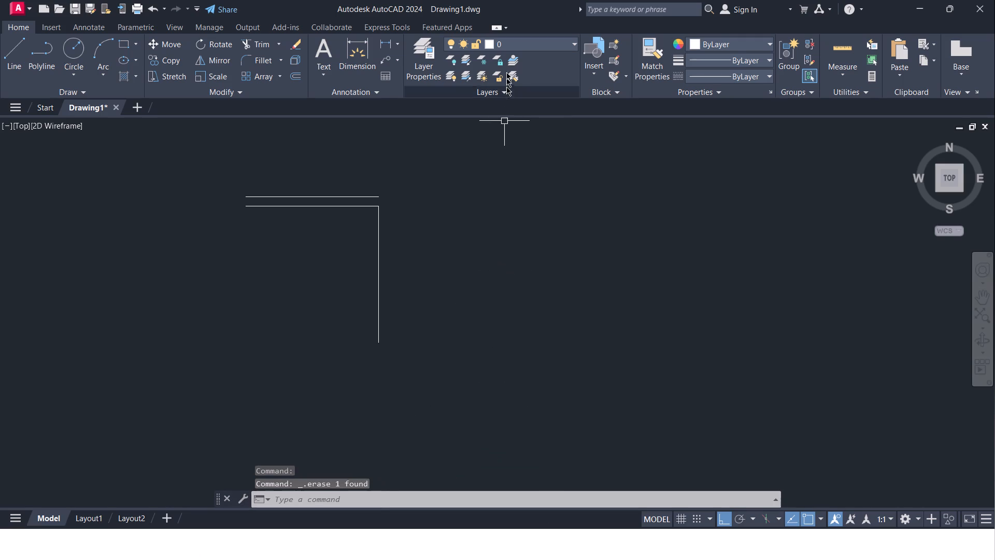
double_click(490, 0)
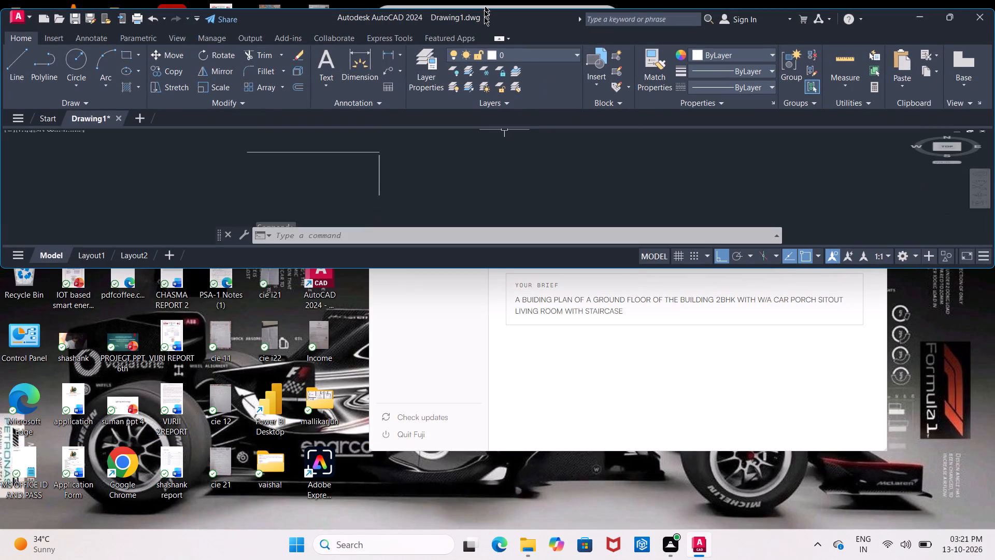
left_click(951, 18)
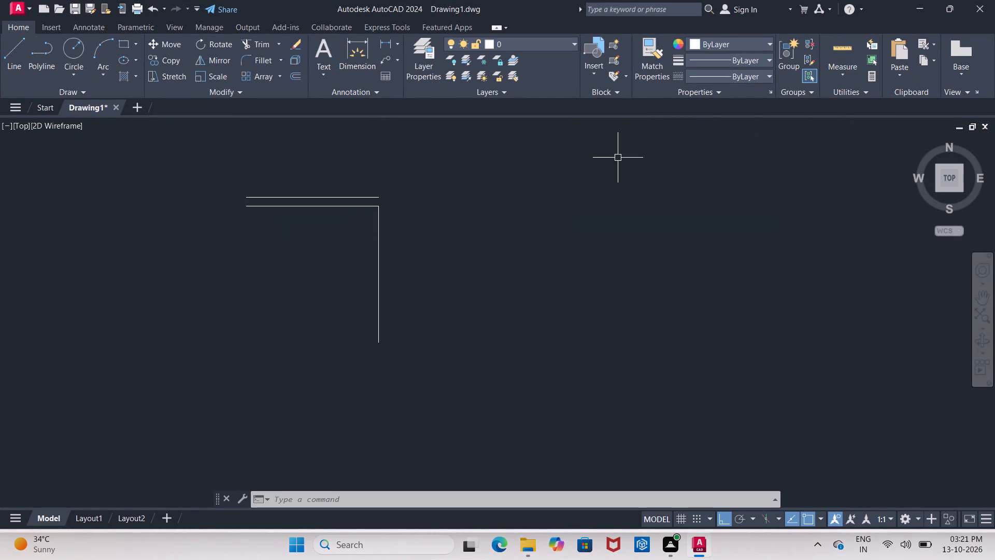
Draw an 11'6" vertical line straight down from the left end of the lower horizontal line.
middle_click_drag(581, 212, 657, 213)
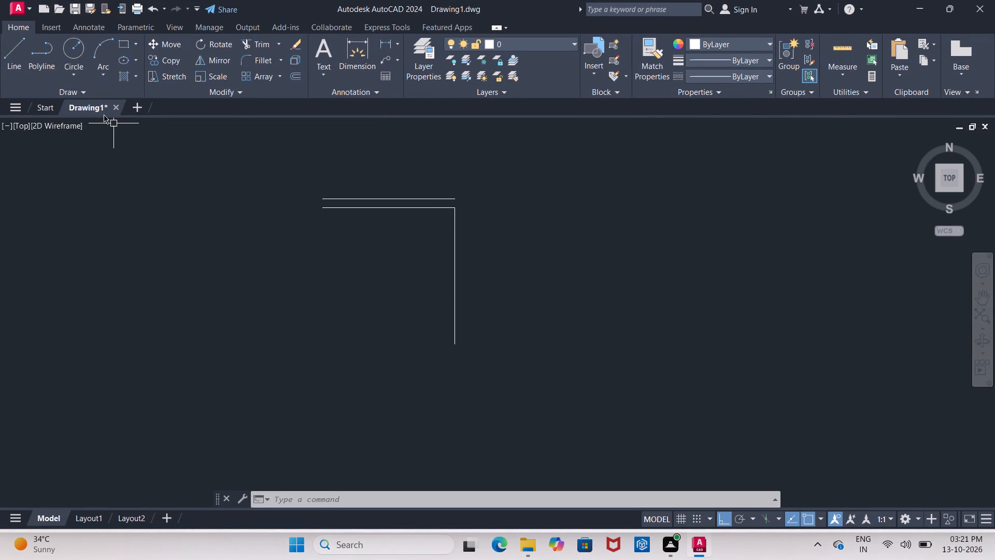
left_click(22, 56)
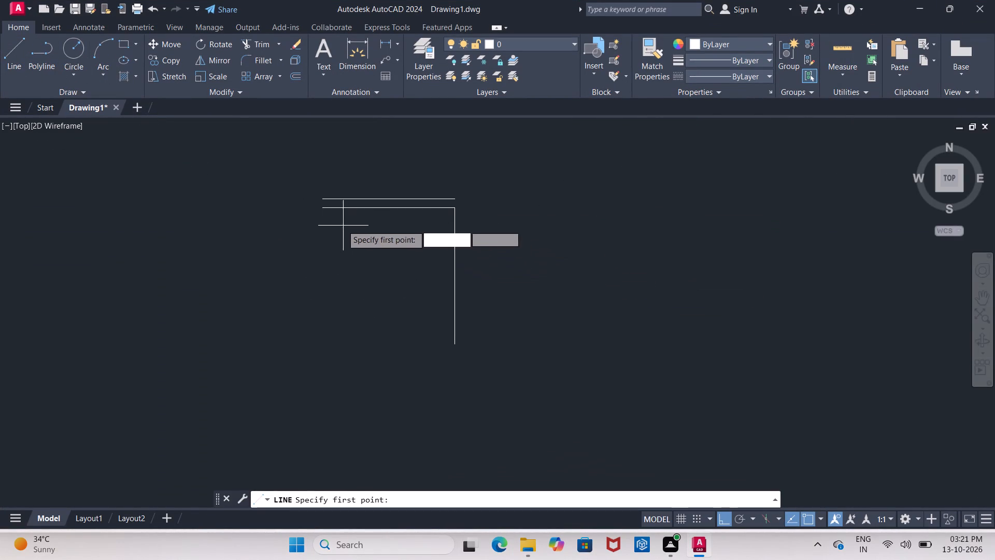
left_click(324, 214)
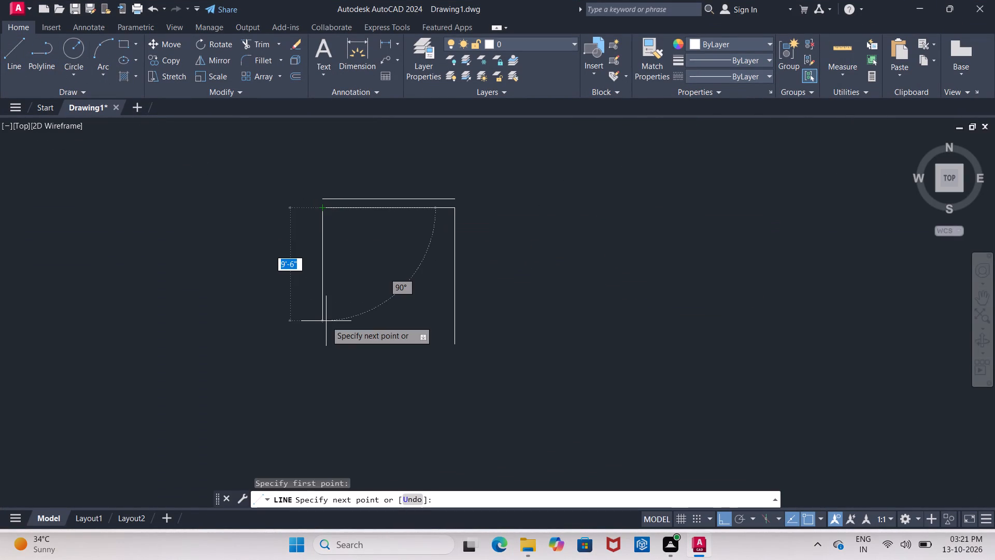
type("11'")
key("6")
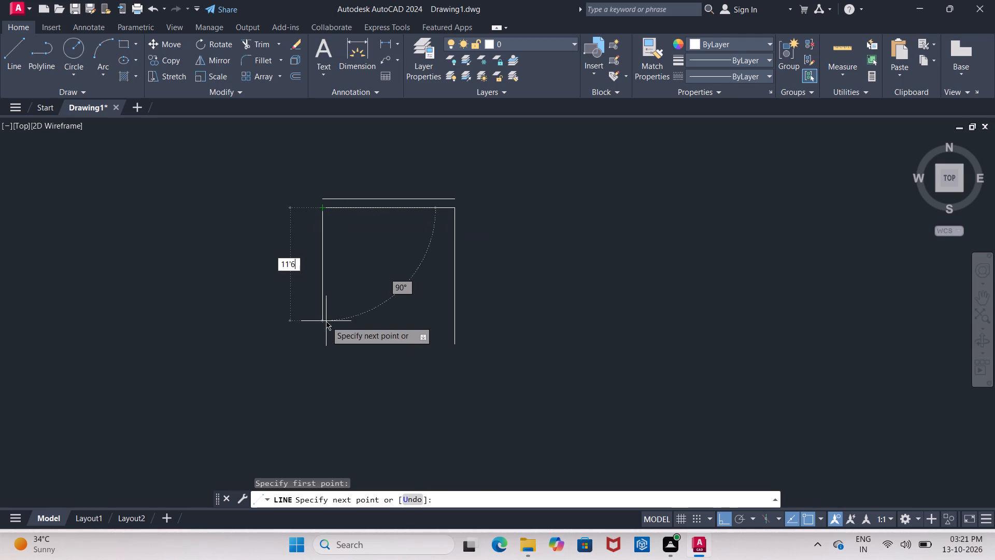
key("shift+quotedbl")
key("Return")
key("Escape")
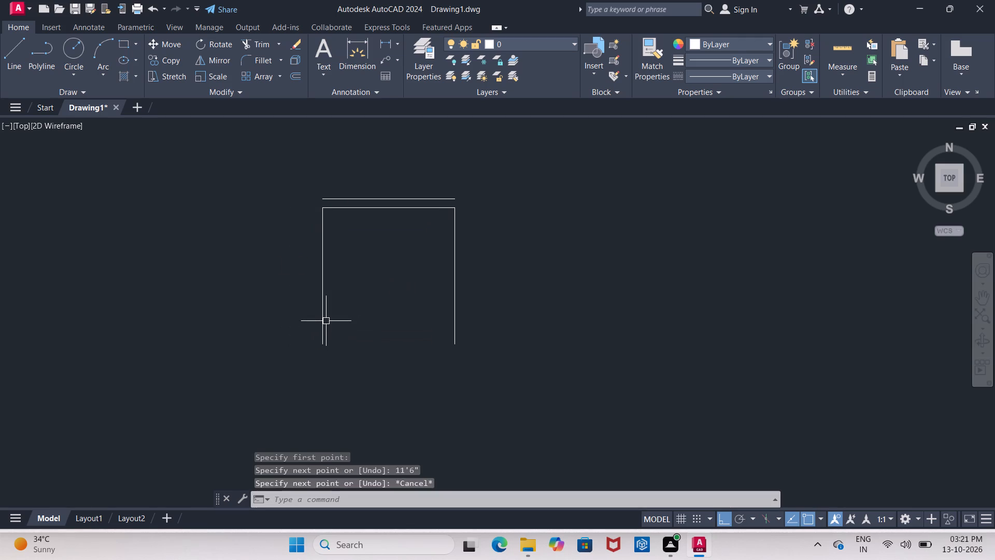
Offset the left 11'6" vertical line 9" outward to the left to form the outer wall face.
key("o")
key("Return")
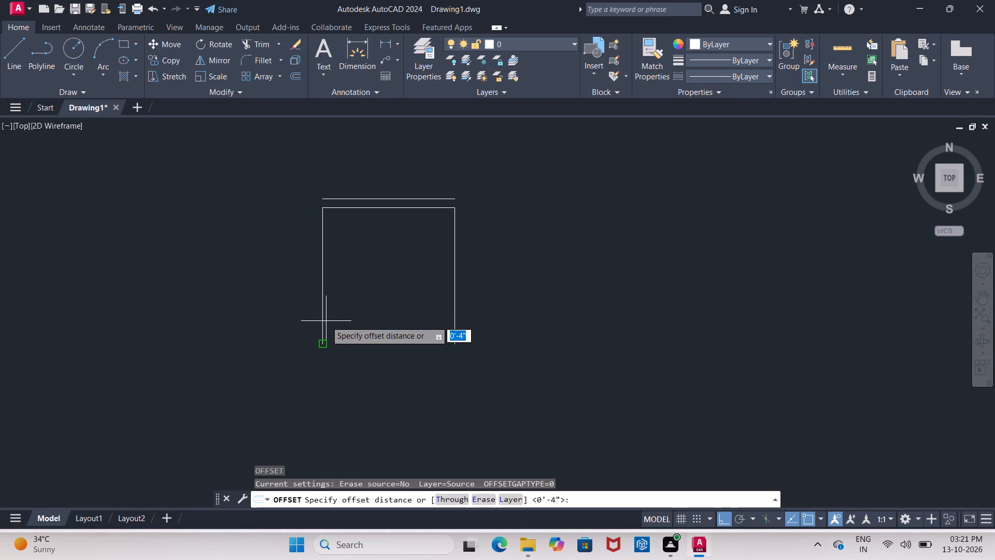
key("9")
key("shift+quotedbl")
key("Return")
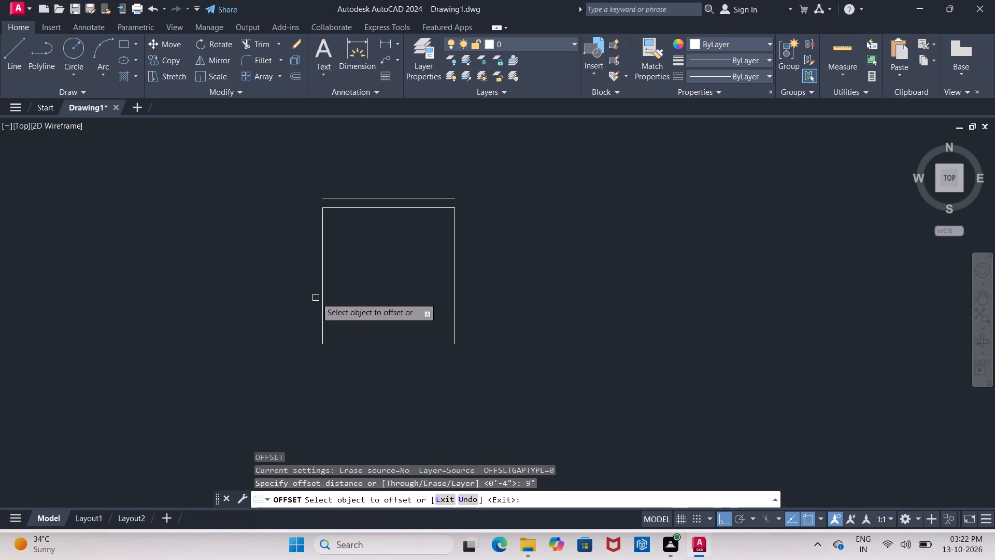
left_click(322, 307)
left_click(269, 307)
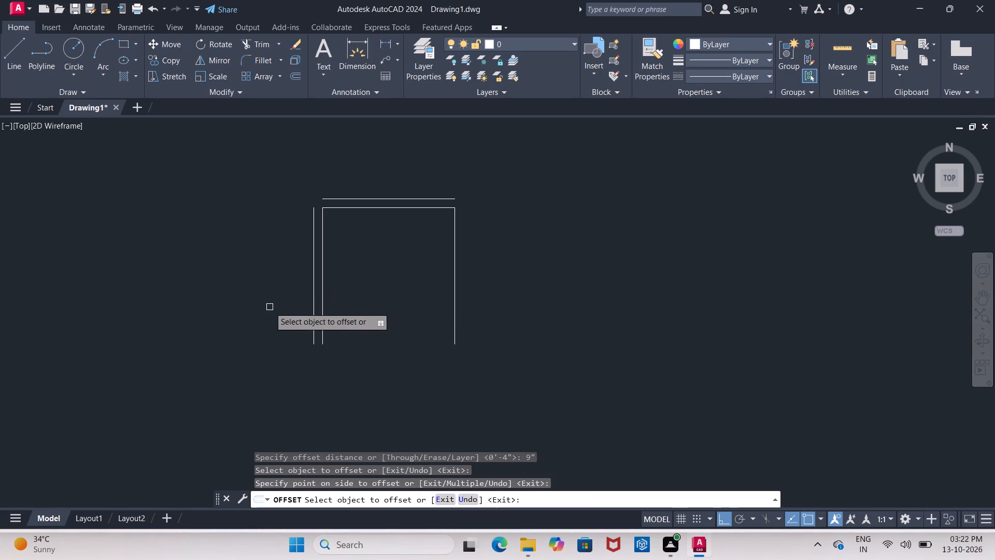
key("Escape")
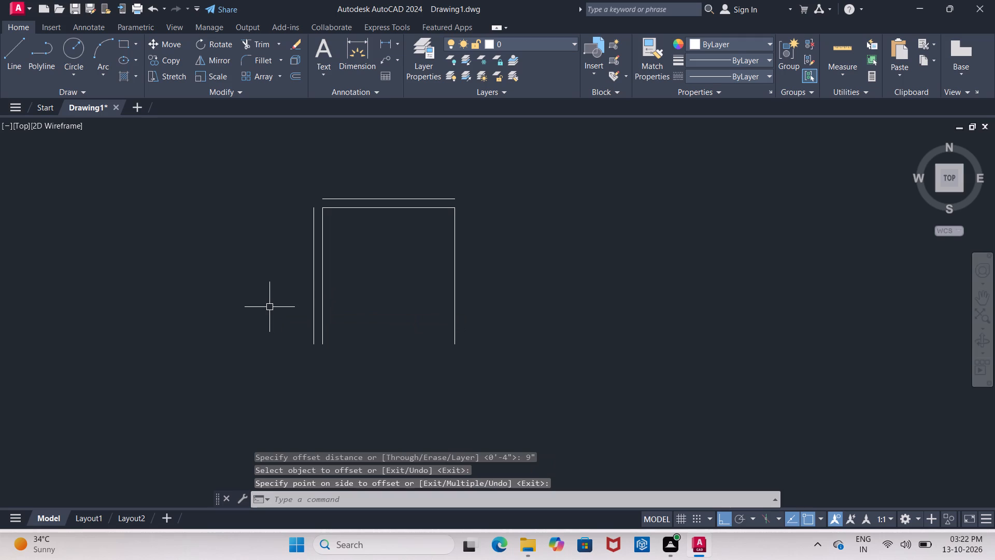
Fillet the outer top line and the outer left line so they join at the room's upper-left corner.
left_click(301, 79)
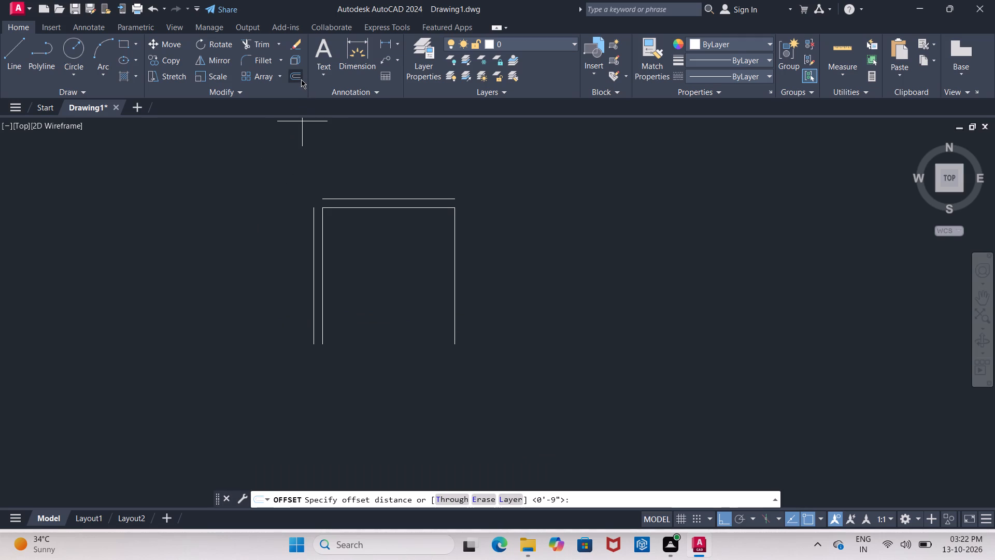
left_click(250, 64)
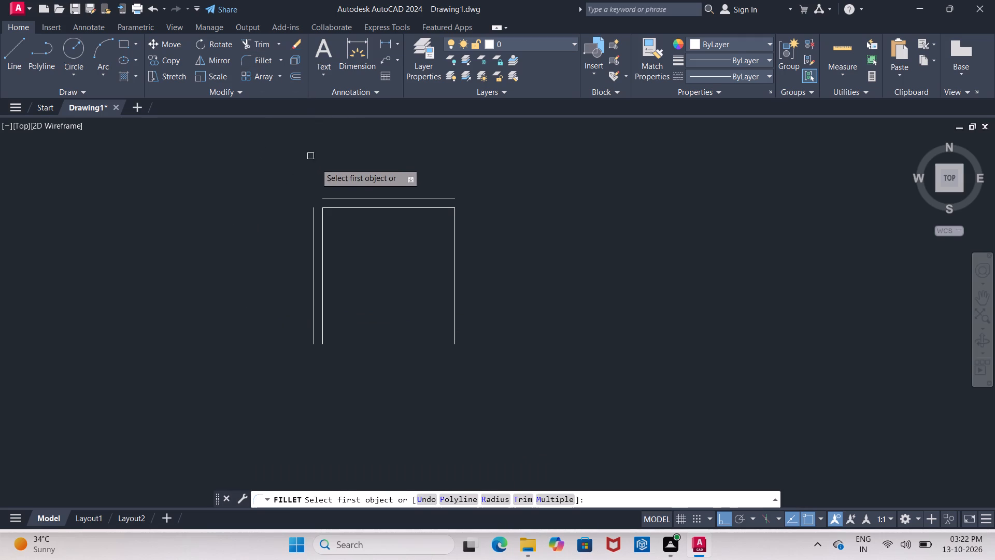
left_click(336, 199)
left_click(309, 216)
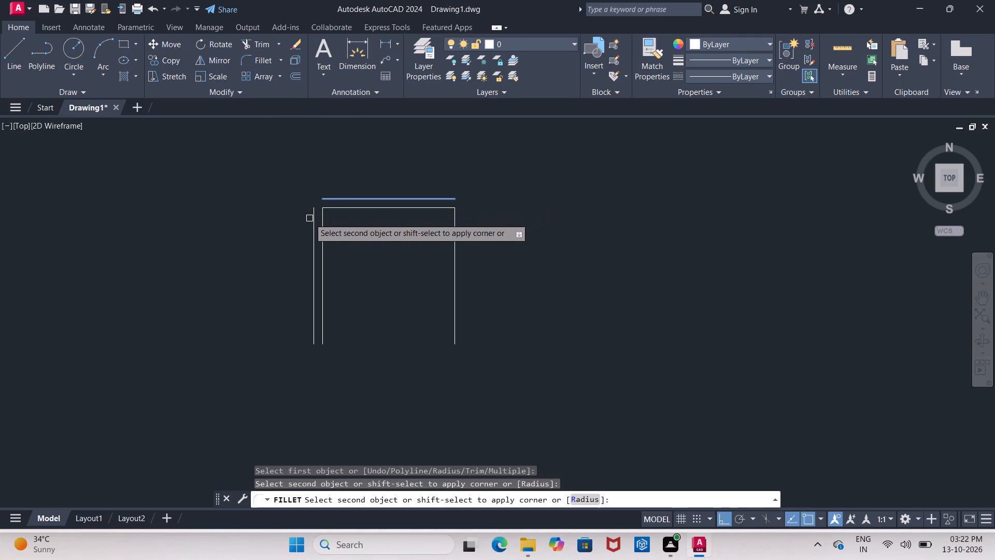
left_click(315, 213)
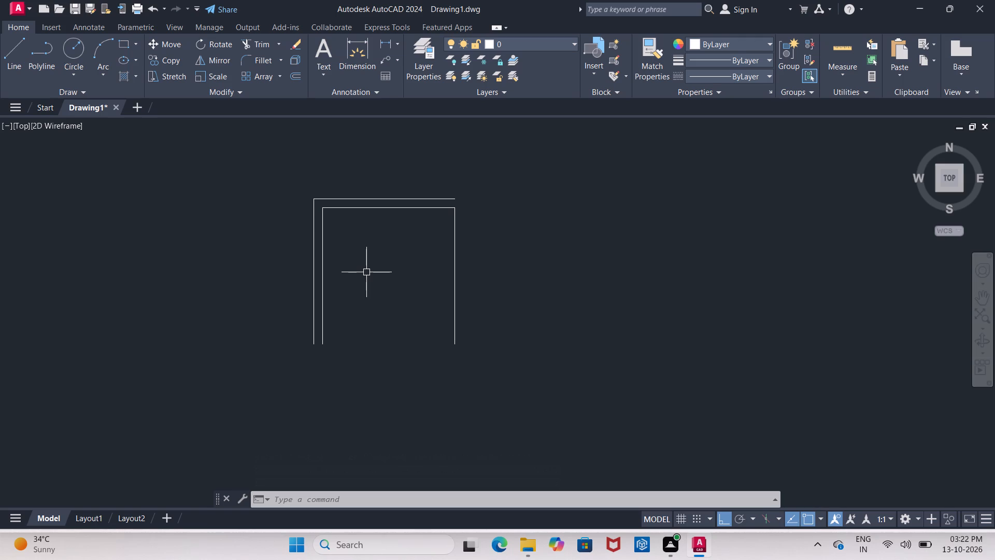
Offset the outer top wall line 4'11" upward to mark the depth of the space above the first room.
key("o")
key("Return")
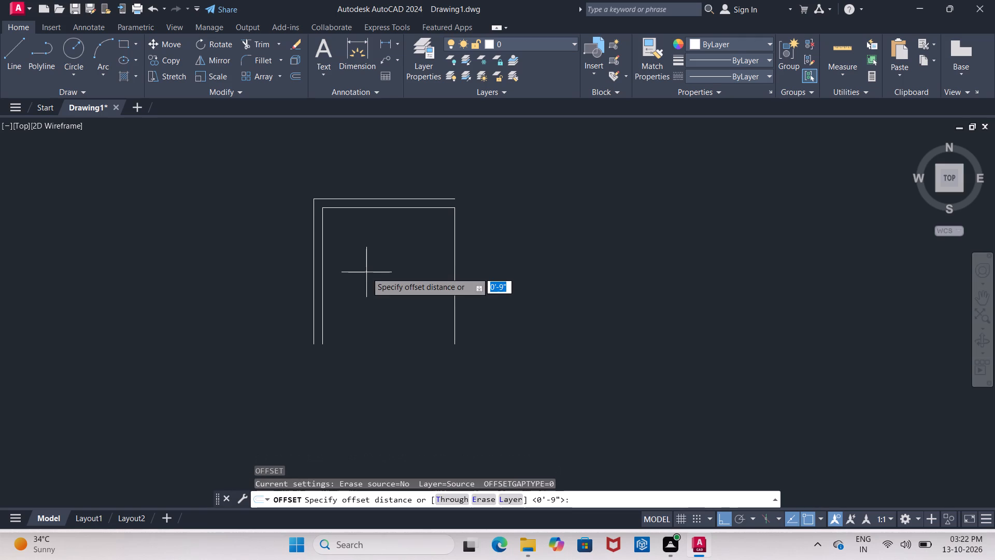
type("4'1")
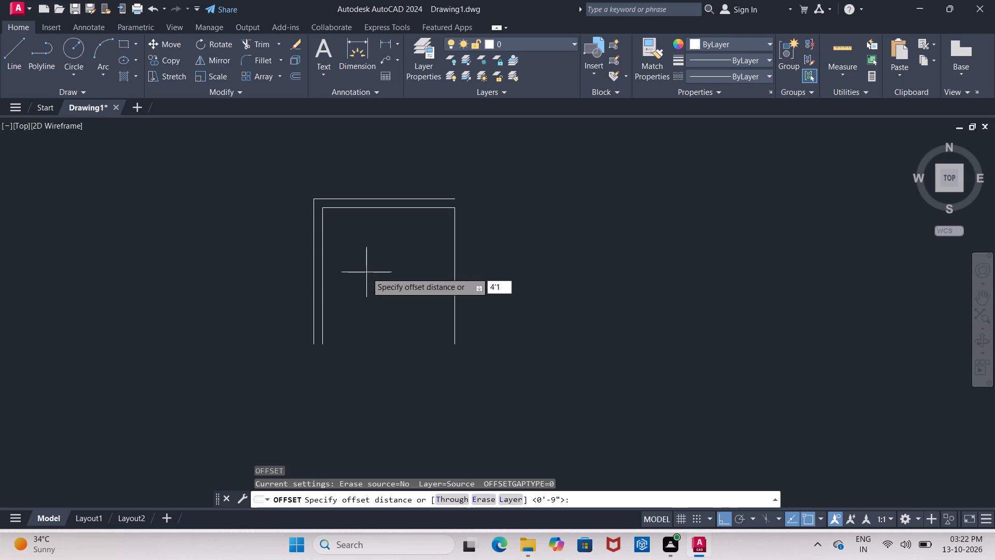
key("shift+quotedbl")
key("BackSpace")
key("1")
key("shift+Right")
key("shift+quotedbl")
key("Return")
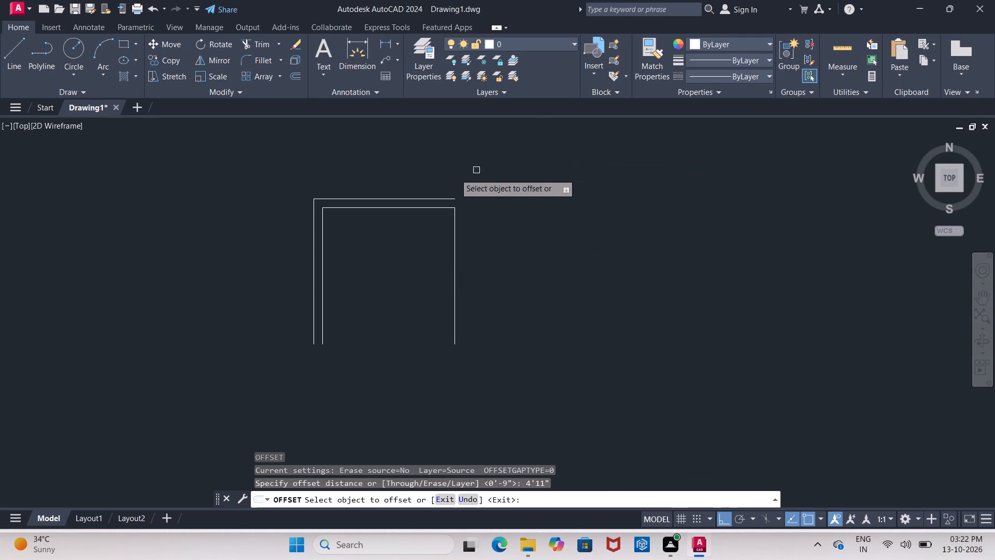
left_click(428, 198)
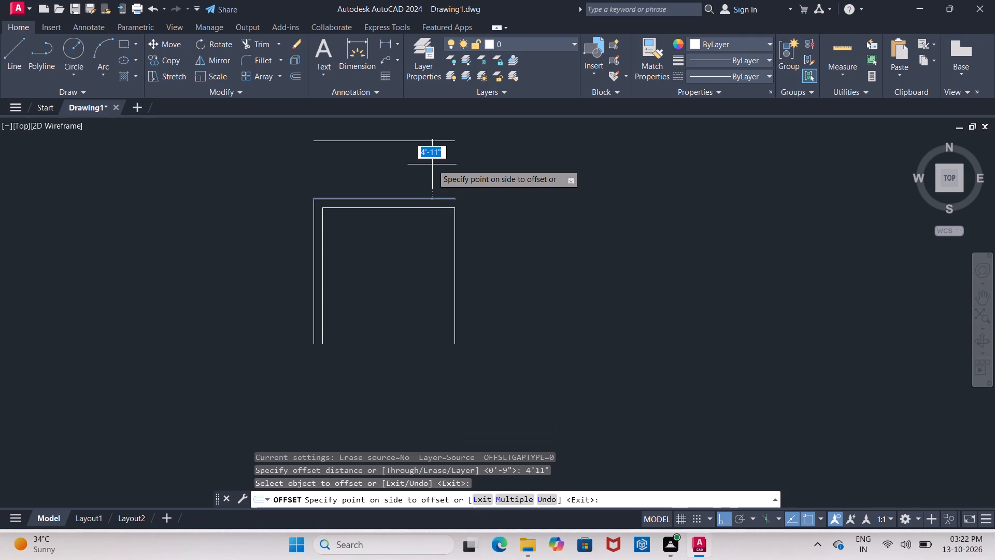
left_click(432, 164)
middle_click_drag(392, 172, 398, 214)
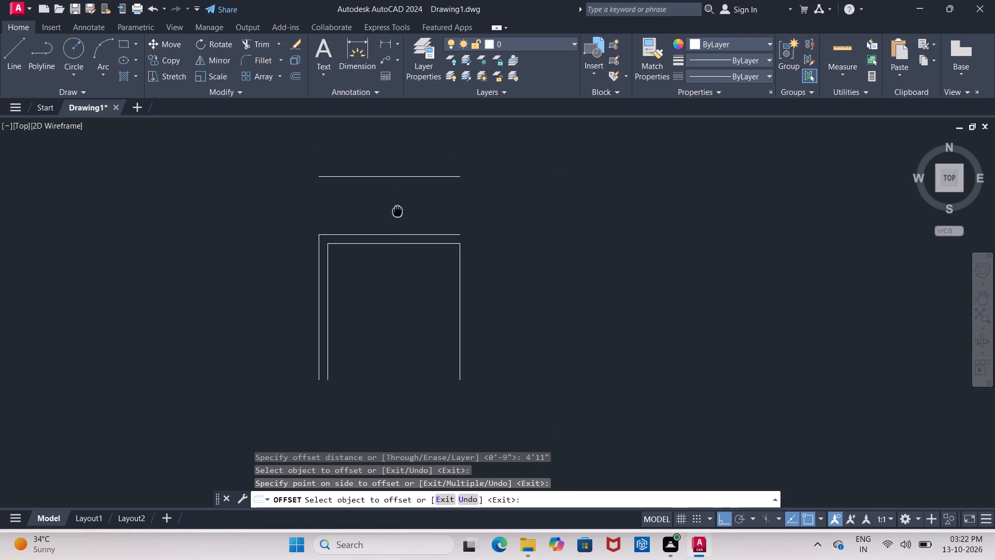
middle_click_drag(398, 214, 398, 217)
key("Return")
Offset the new uppermost horizontal line 9" upward to form the outer face of the top wall.
key("Return")
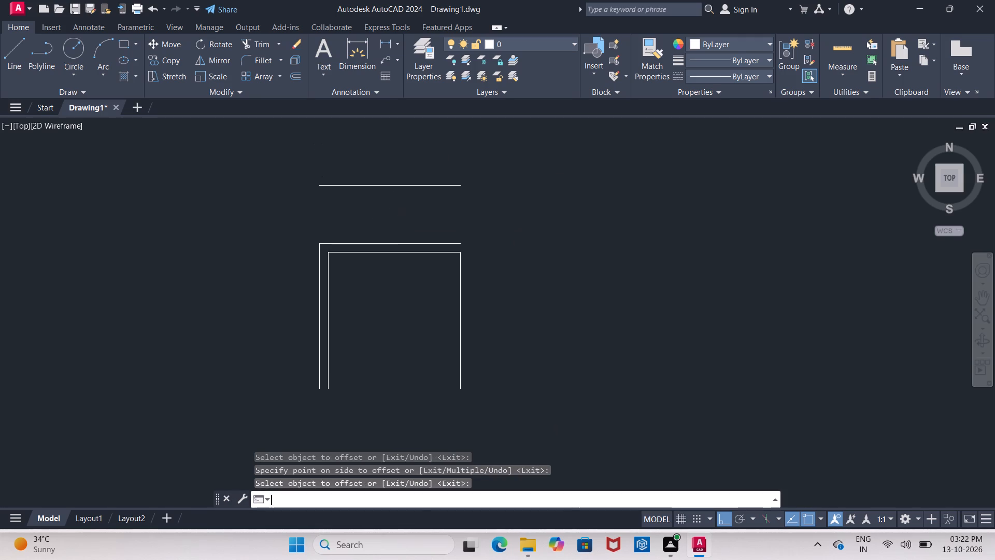
key("9")
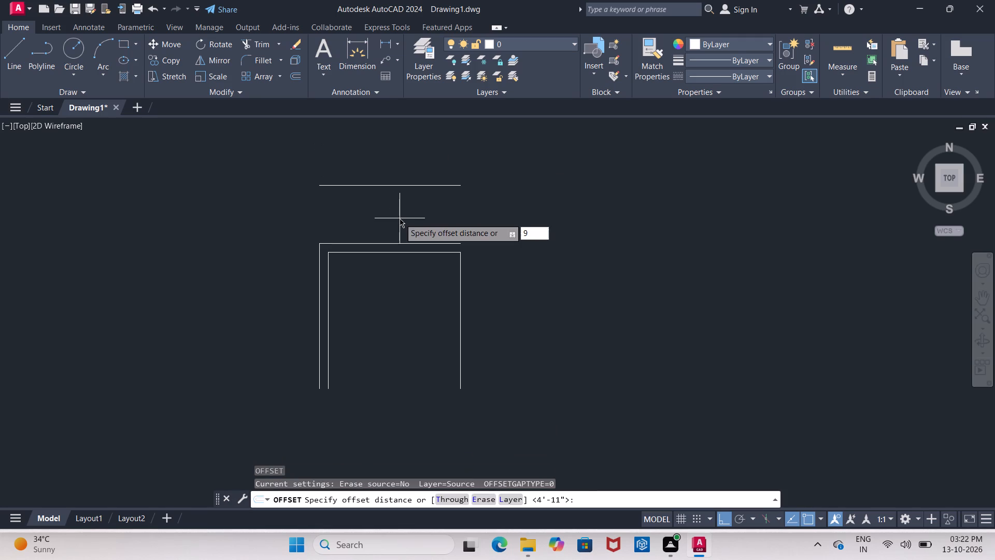
key("shift+quotedbl")
key("Return")
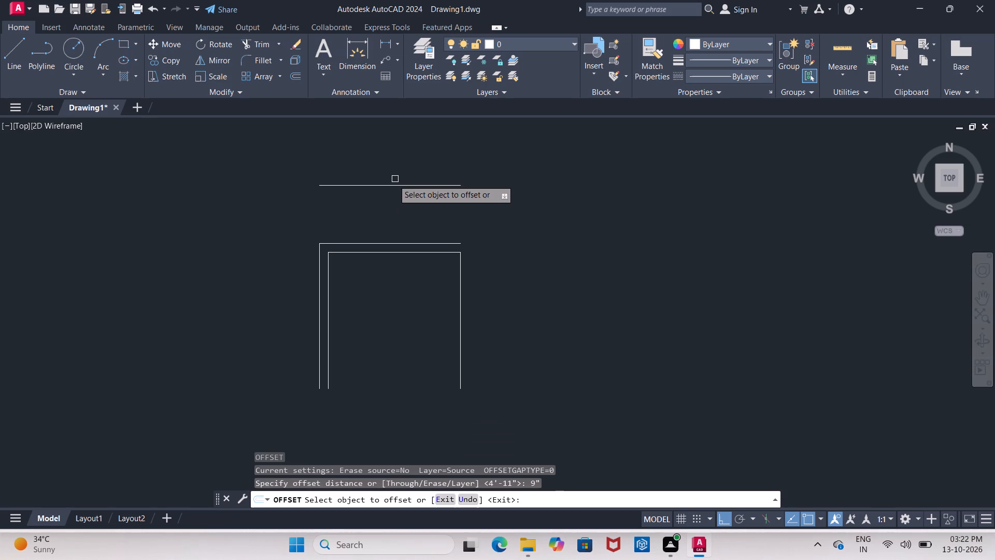
left_click(375, 185)
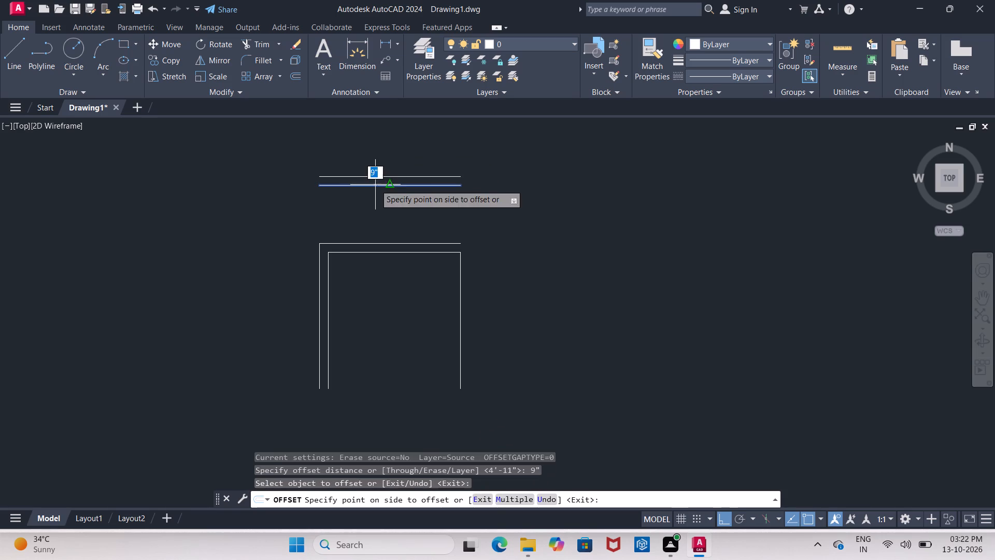
left_click(372, 155)
middle_click_drag(378, 228, 380, 240)
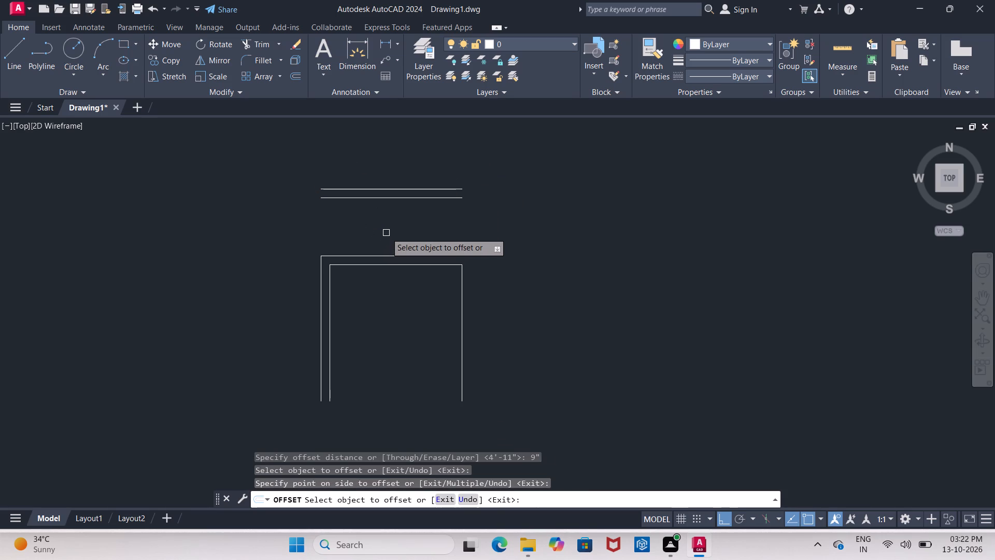
key("Escape")
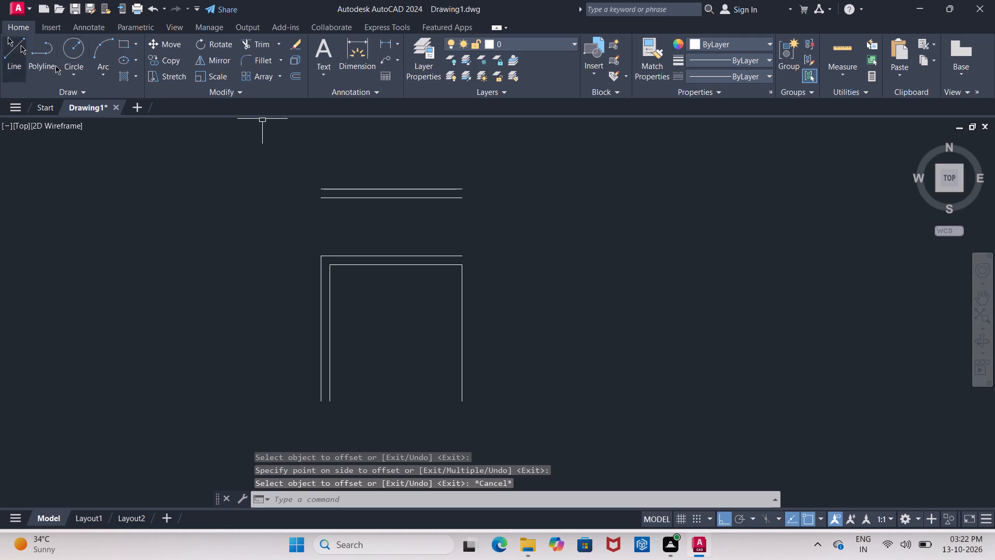
Draw a vertical line from the right end of the upper wall's inner line down to the first room's outer top line.
left_click(15, 51)
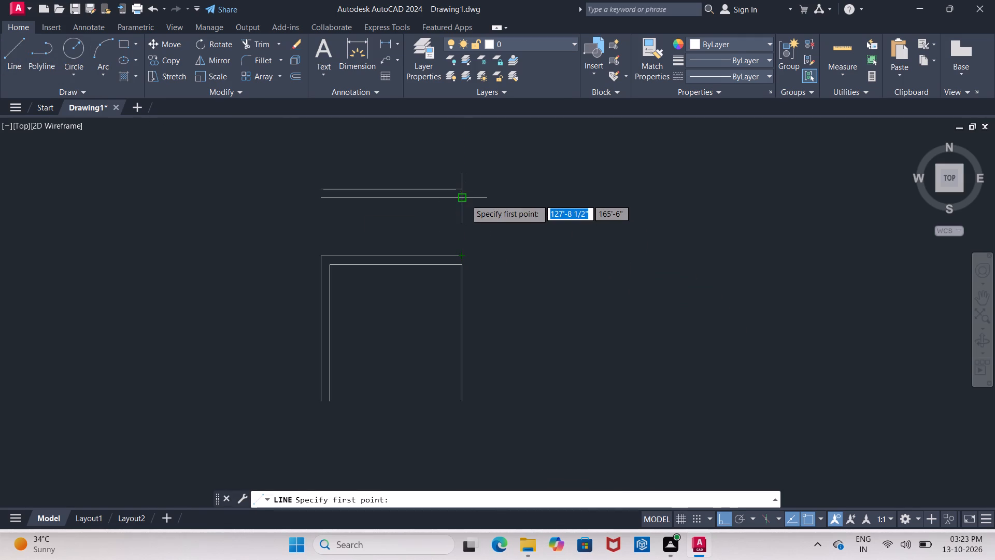
key("Escape")
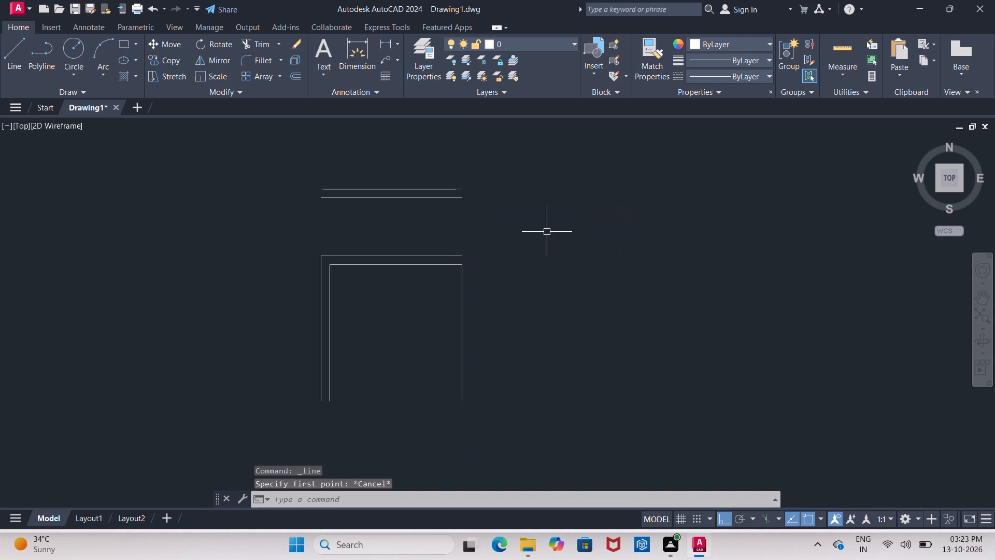
left_click(26, 49)
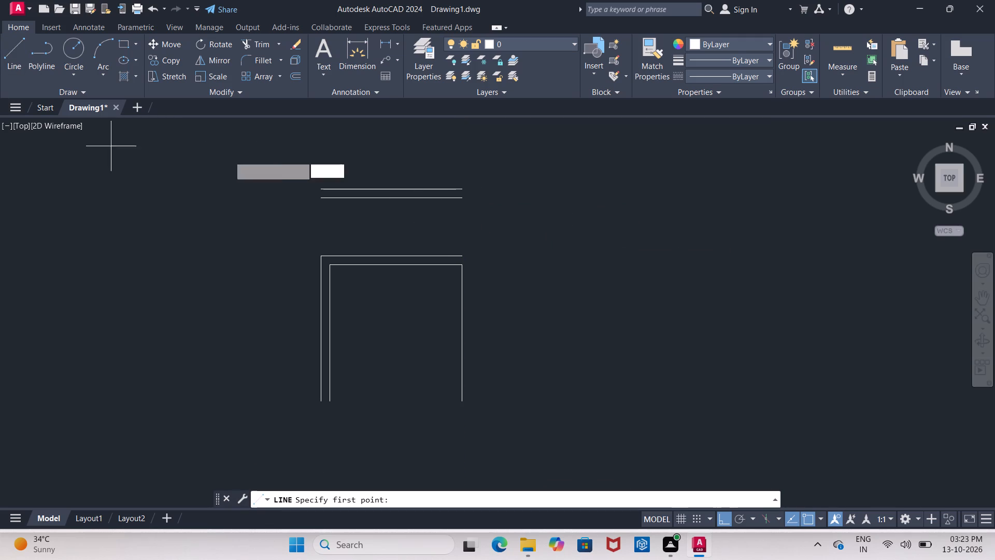
left_click(461, 198)
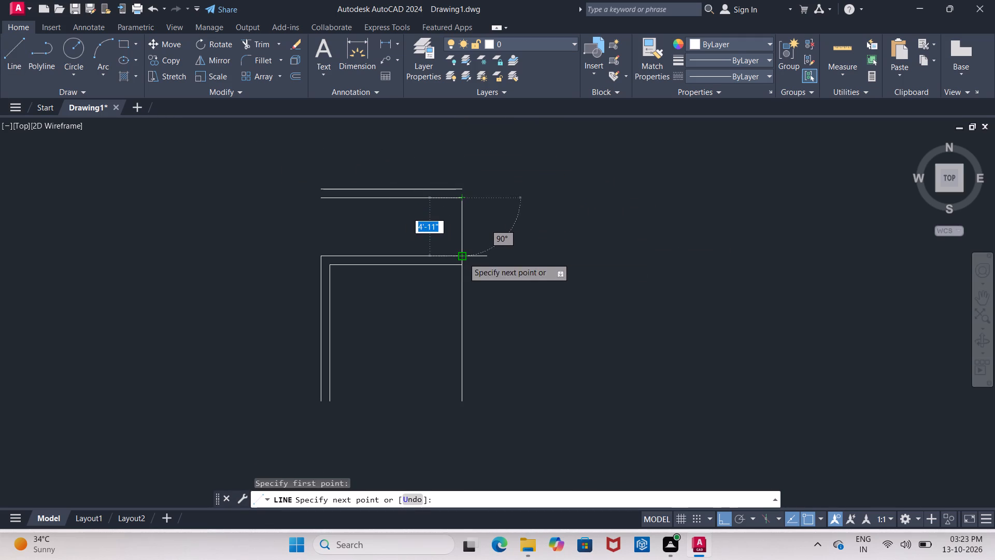
left_click(463, 258)
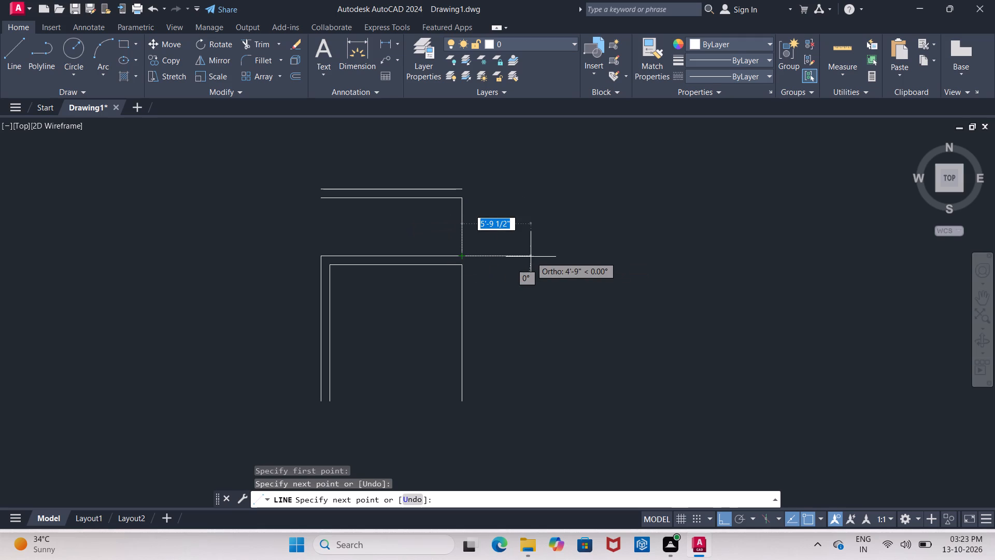
key("Escape")
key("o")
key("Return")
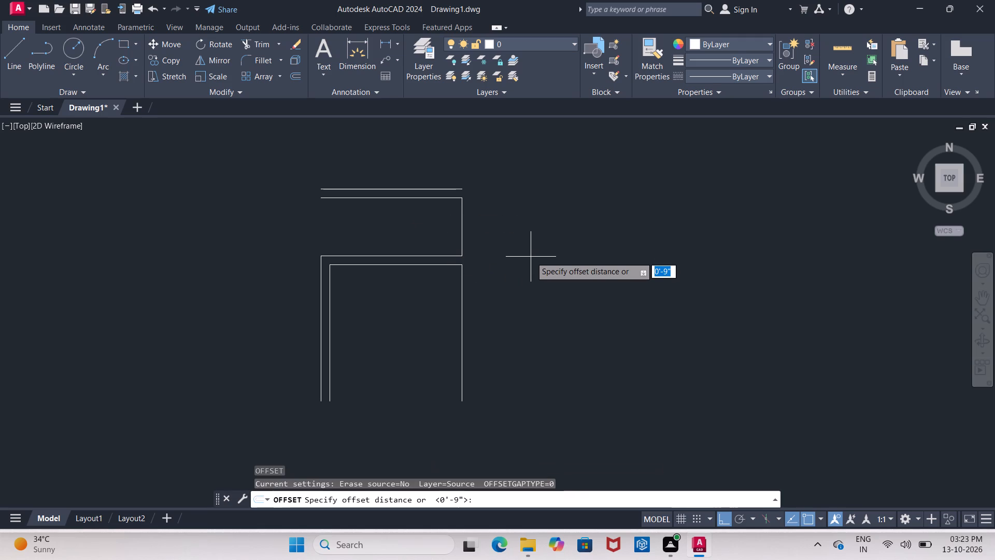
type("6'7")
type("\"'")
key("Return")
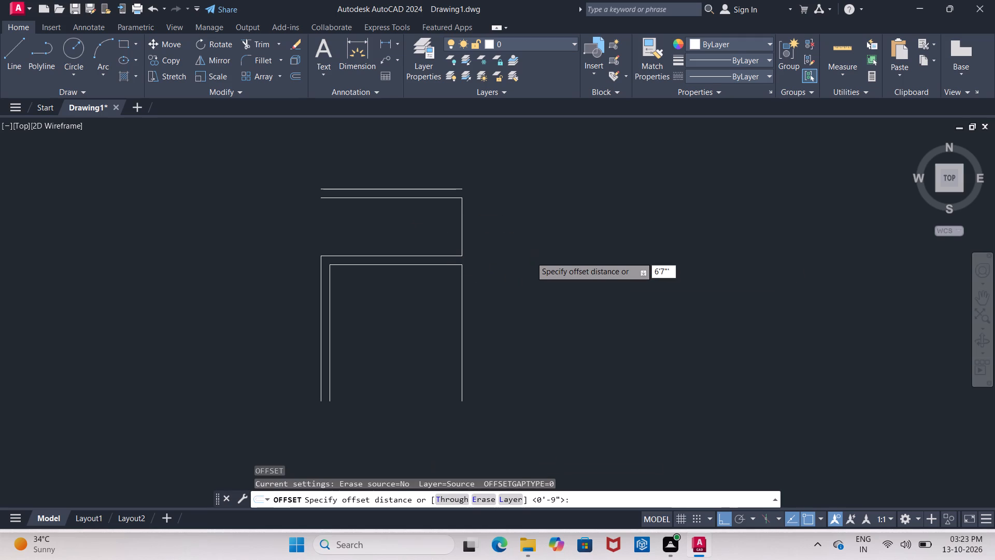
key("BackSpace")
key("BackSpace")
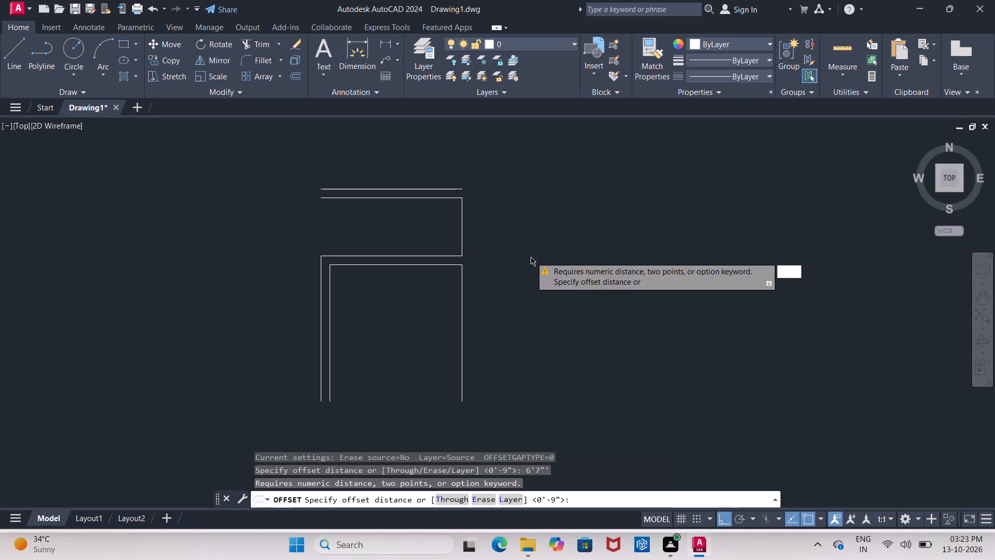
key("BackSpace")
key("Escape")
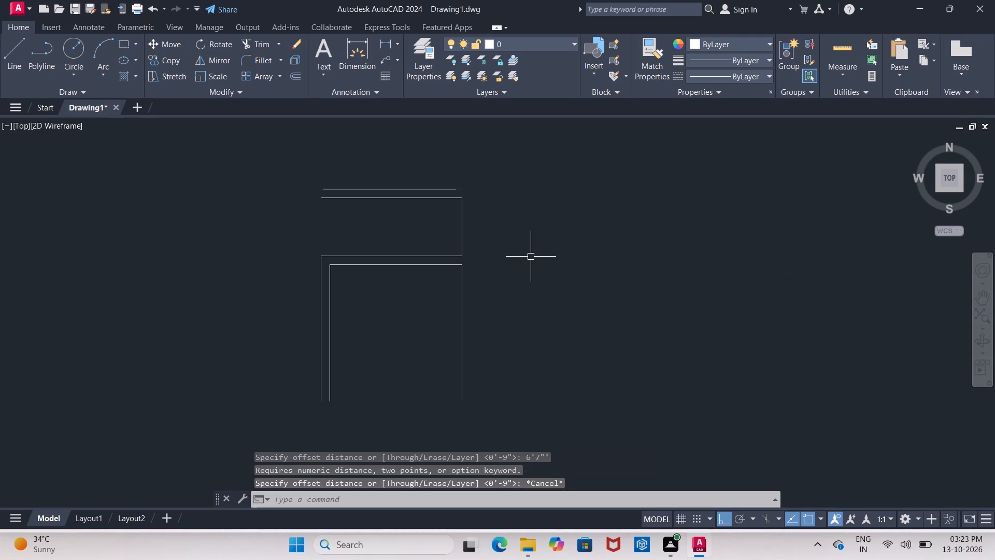
Offset the short right vertical line of the upper space 6'7" to the left.
key("o")
key("Return")
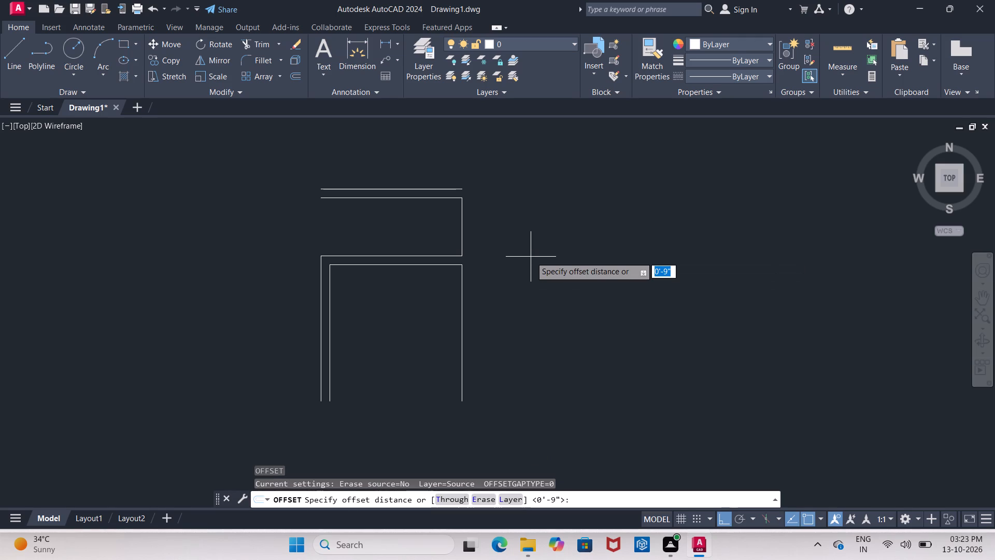
type("6'7")
key("shift+quotedbl")
key("Return")
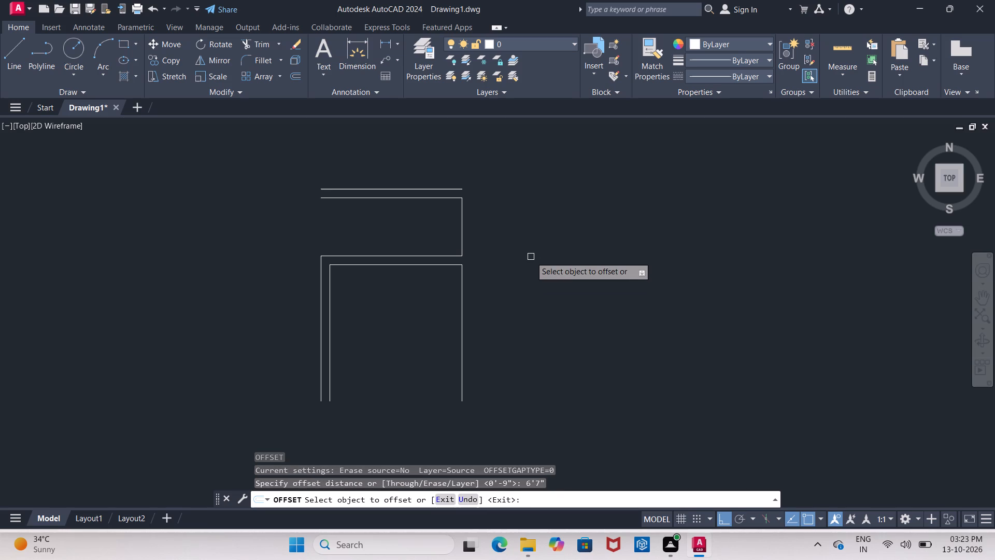
left_click(462, 232)
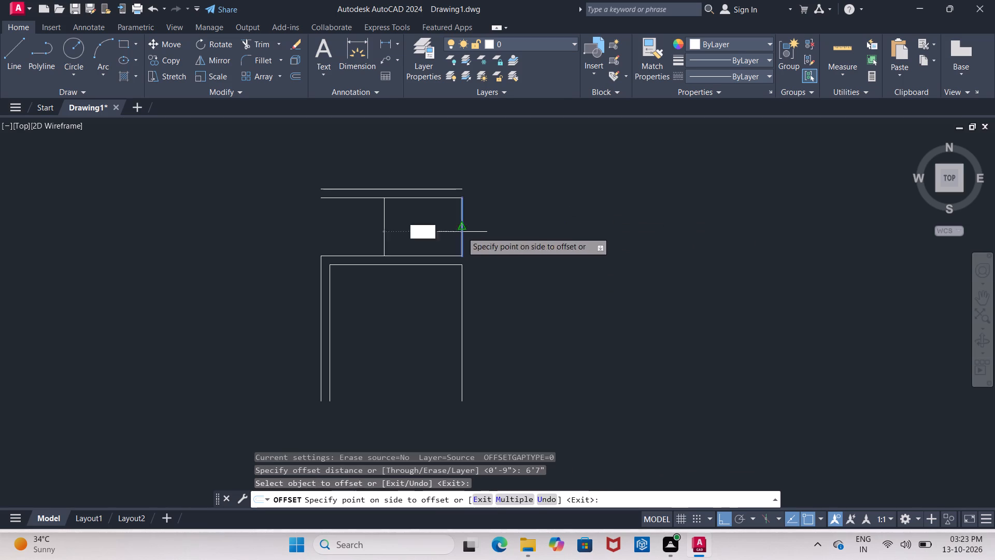
left_click(354, 224)
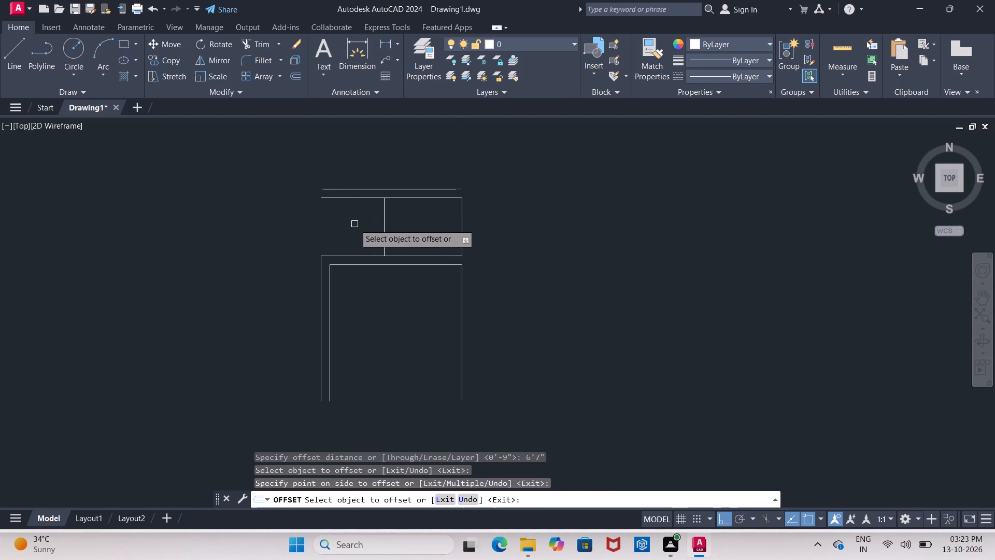
key("Return")
Offset the 6'7" partition line another 9" to the left to give the wall its thickness.
key("Return")
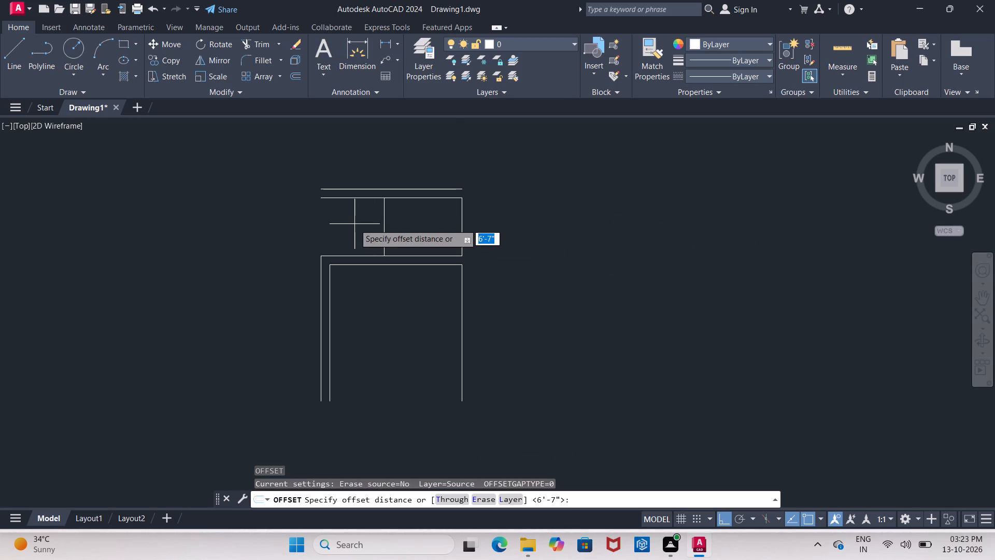
type("9\"")
key("Return")
scroll(354, 224, "up", 1)
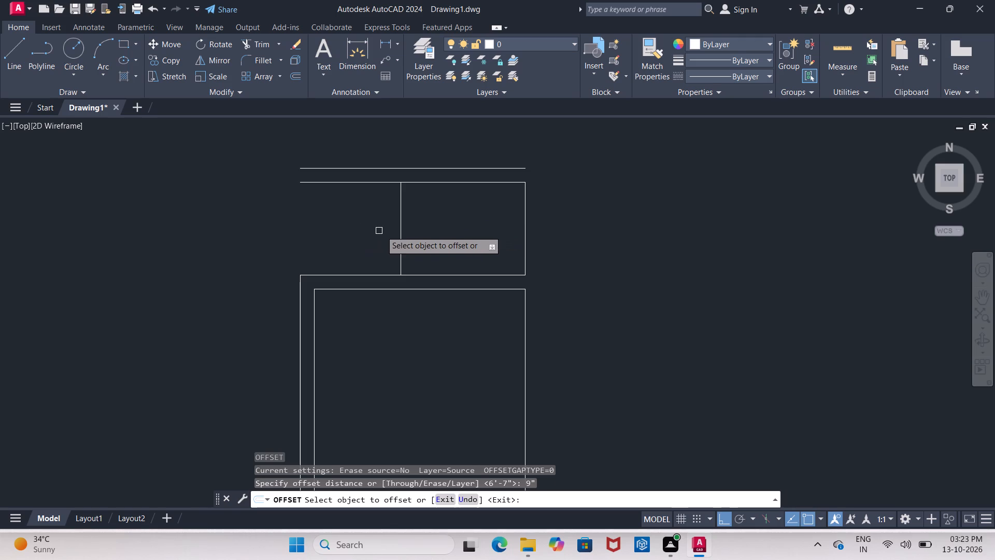
left_click(400, 240)
left_click(342, 235)
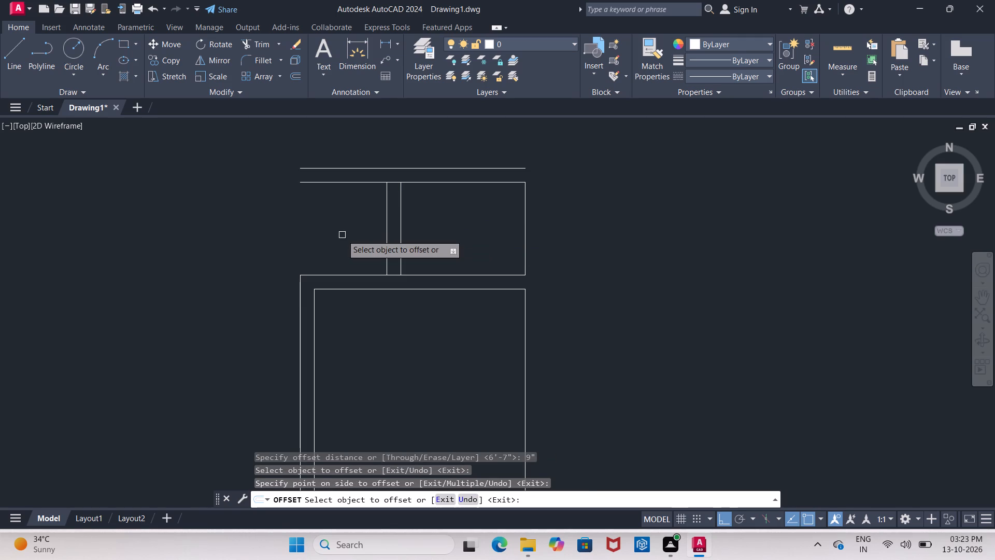
key("Escape")
Extend both partition lines up to the outermost top line and down to the first room's inner top line.
key("w")
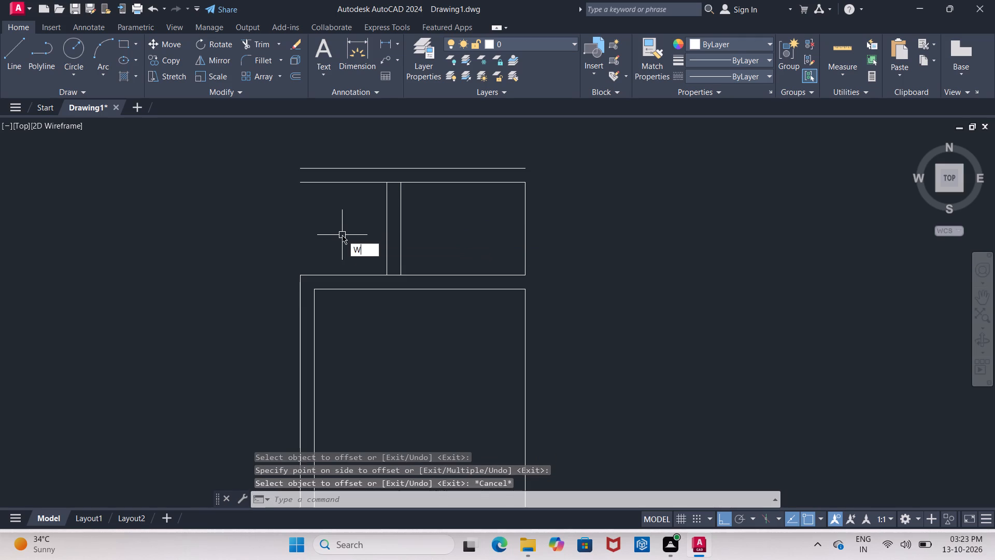
key("BackSpace")
type("EX")
left_click(412, 258)
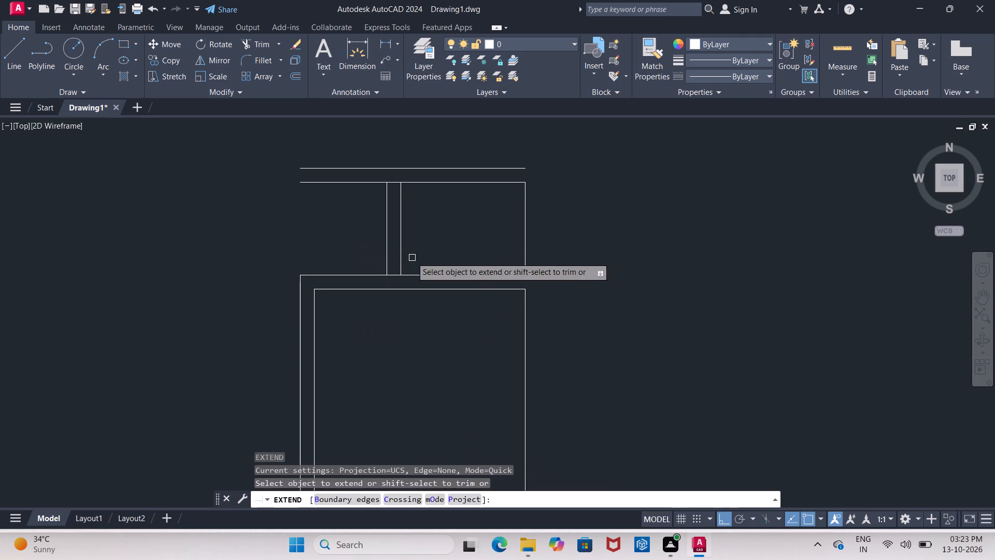
left_click(383, 212)
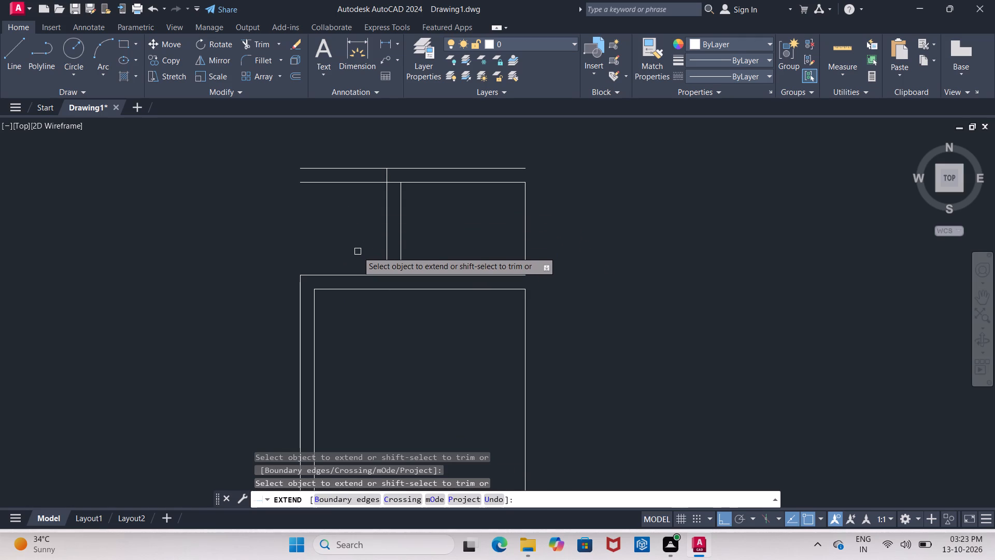
left_click(388, 257)
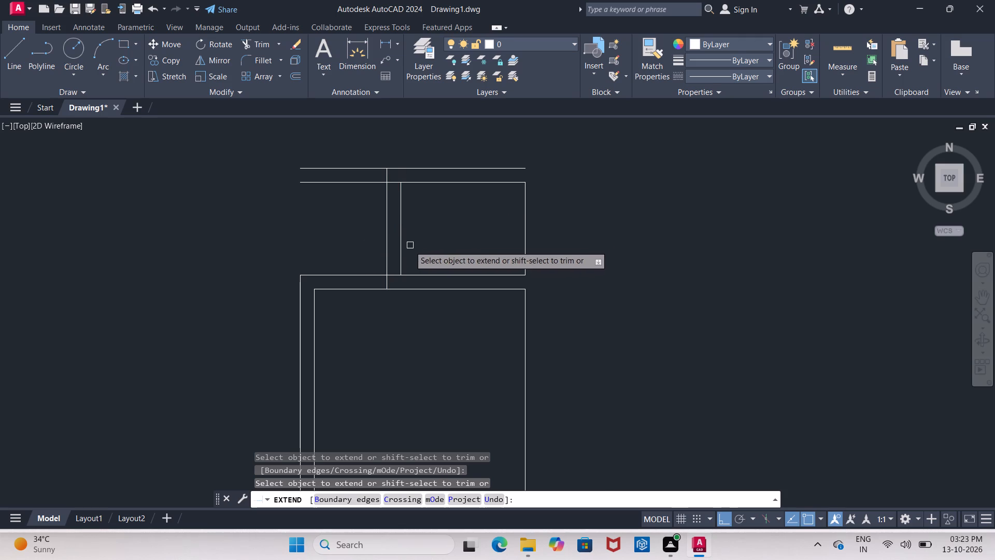
left_click(402, 236)
left_click(403, 212)
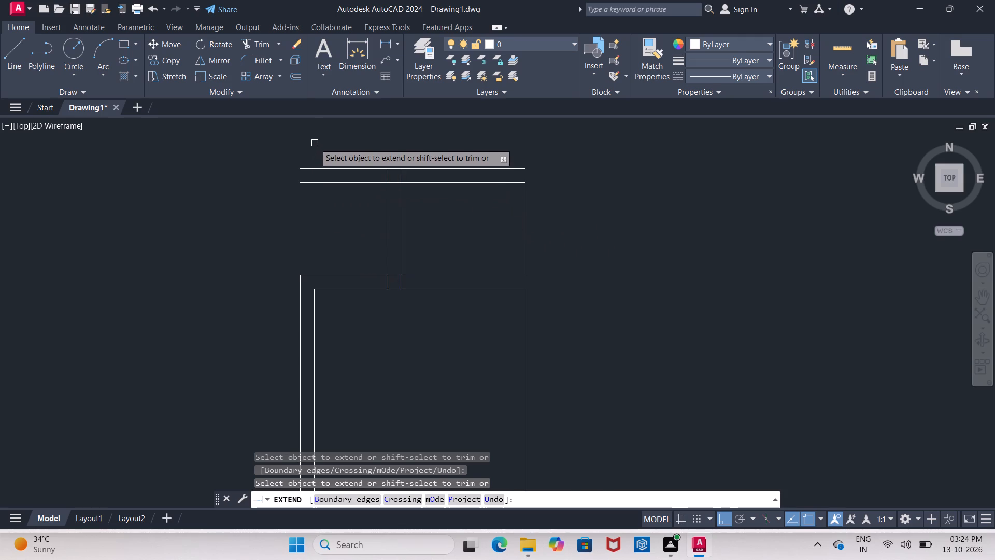
Trim away the two upper wall lines that project to the left of the 9" partition wall.
key("Escape")
type("TR")
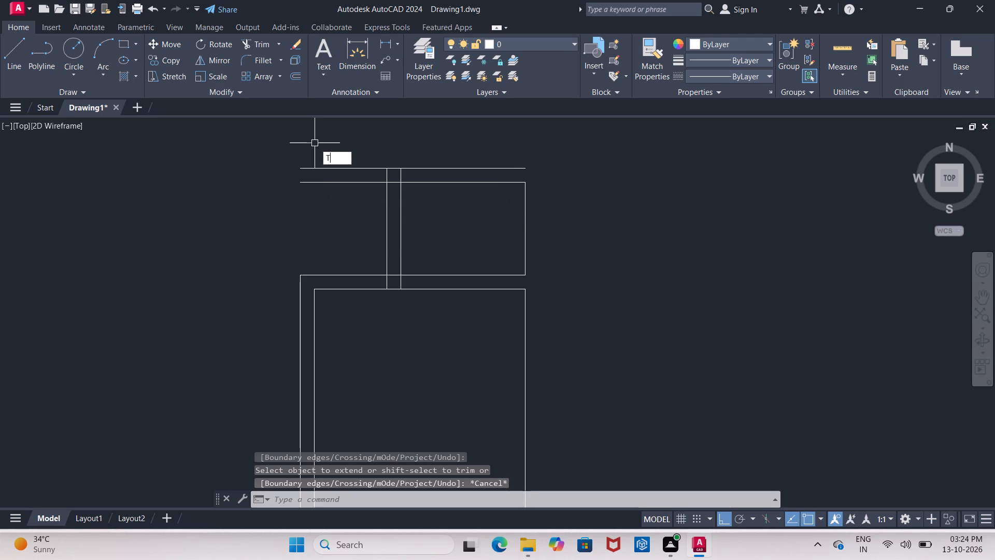
left_click(357, 167)
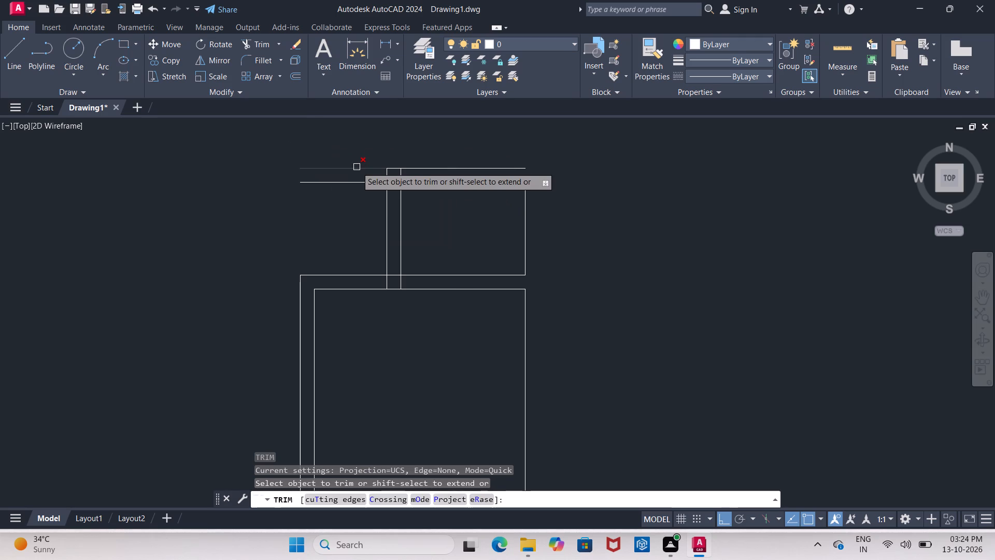
left_click_drag(345, 144, 363, 204)
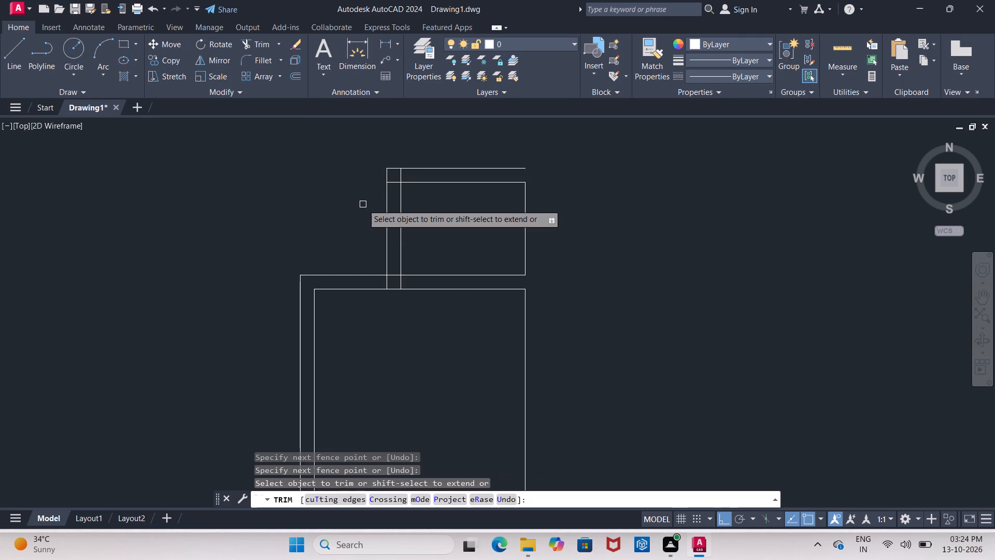
middle_click_drag(364, 204, 283, 181)
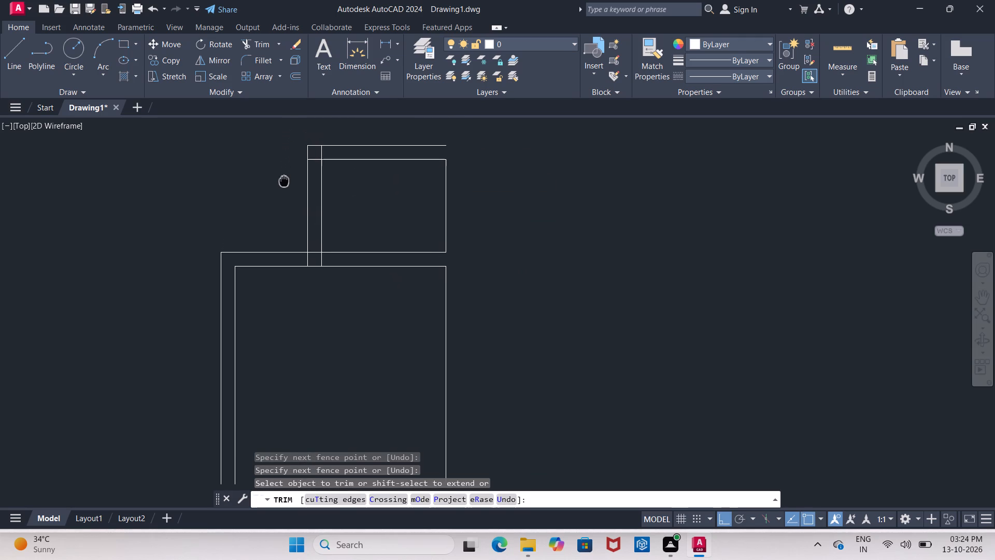
middle_click_drag(283, 181, 274, 186)
middle_click_drag(398, 191, 334, 136)
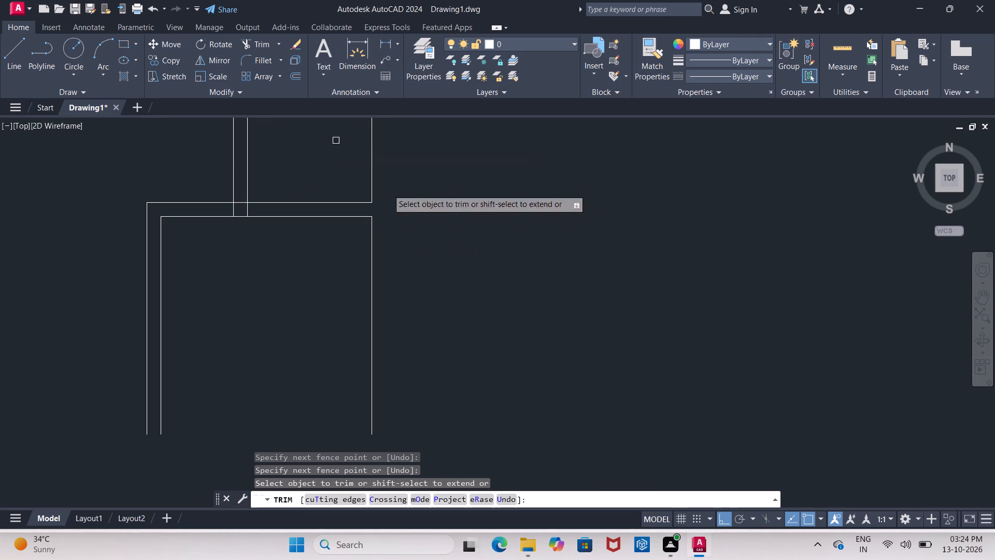
key("Escape")
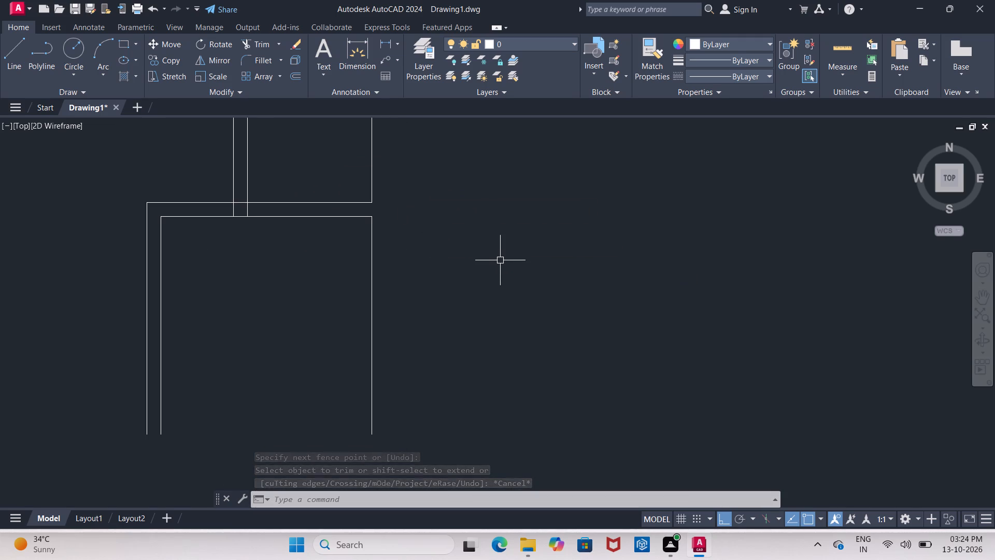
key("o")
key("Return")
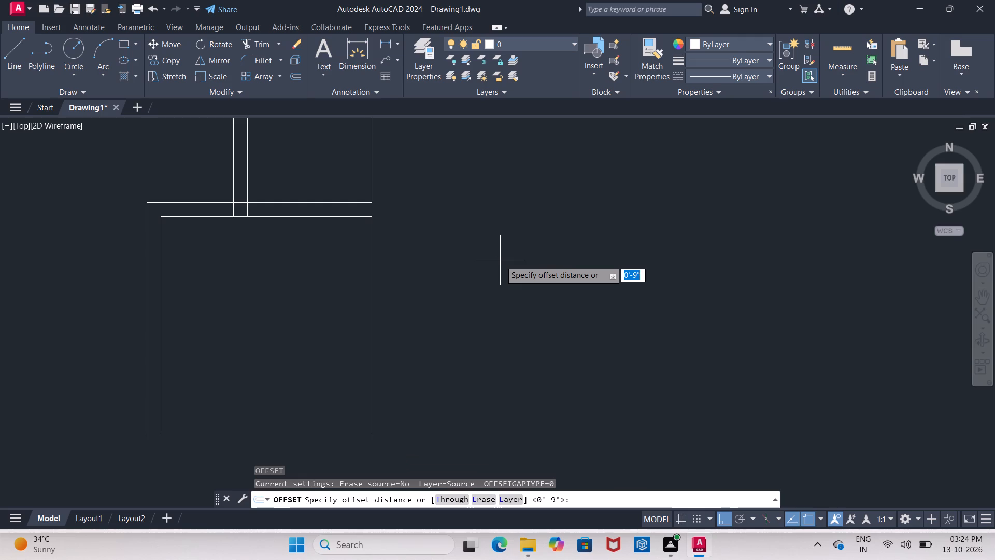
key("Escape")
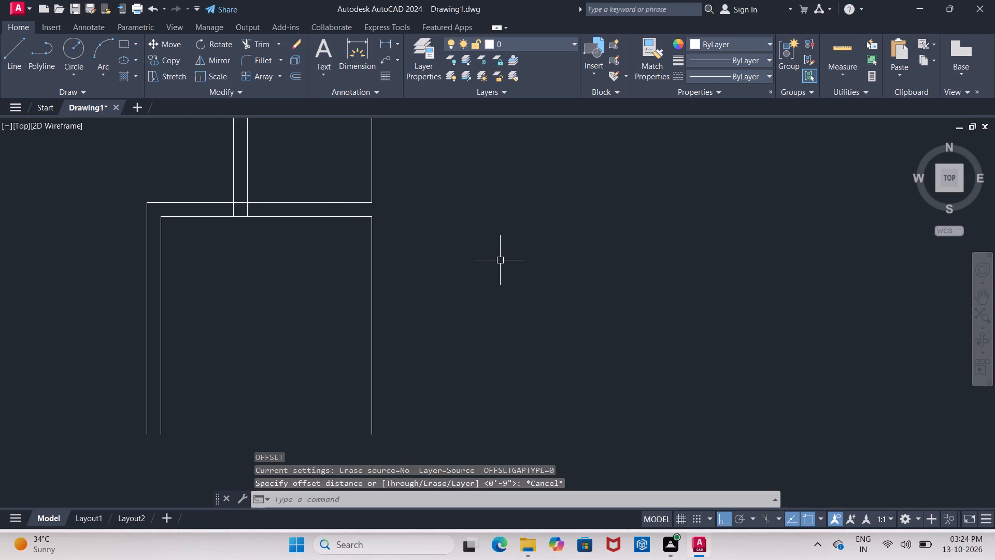
Offset the first room's inner top line 11'6" downward to form the room's bottom line.
scroll(469, 327, "down", 1)
middle_click_drag(319, 388, 338, 346)
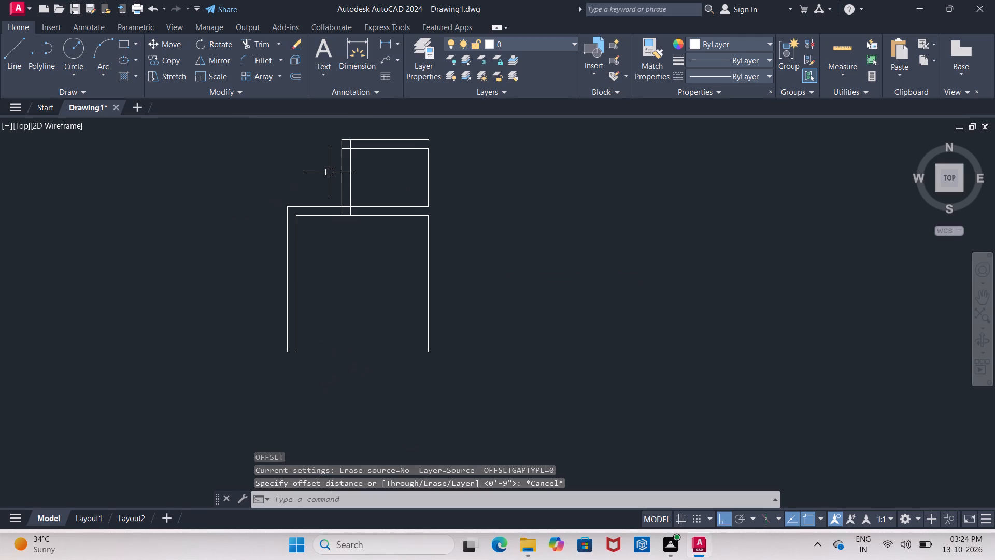
key("o")
key("Return")
type("11")
type("'6")
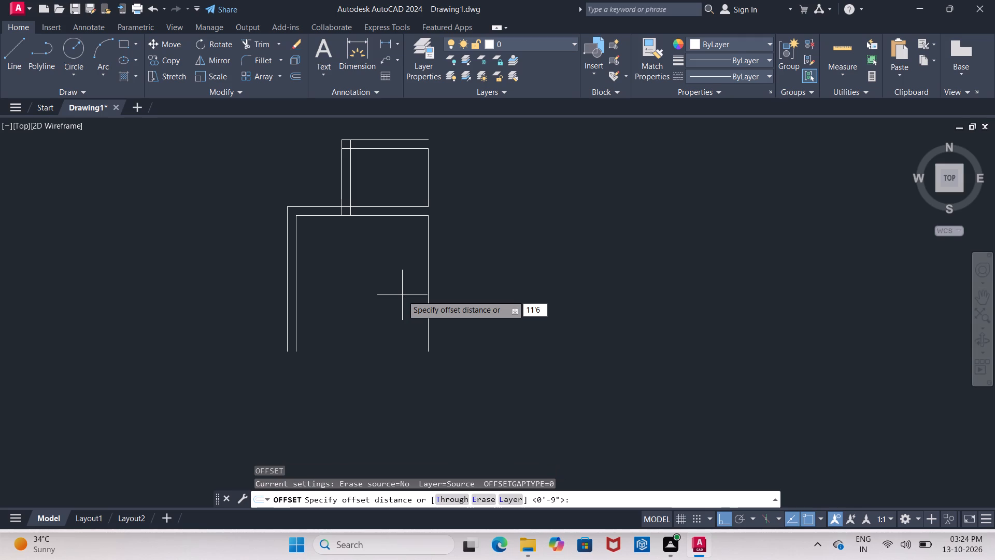
key("shift+quotedbl")
key("Return")
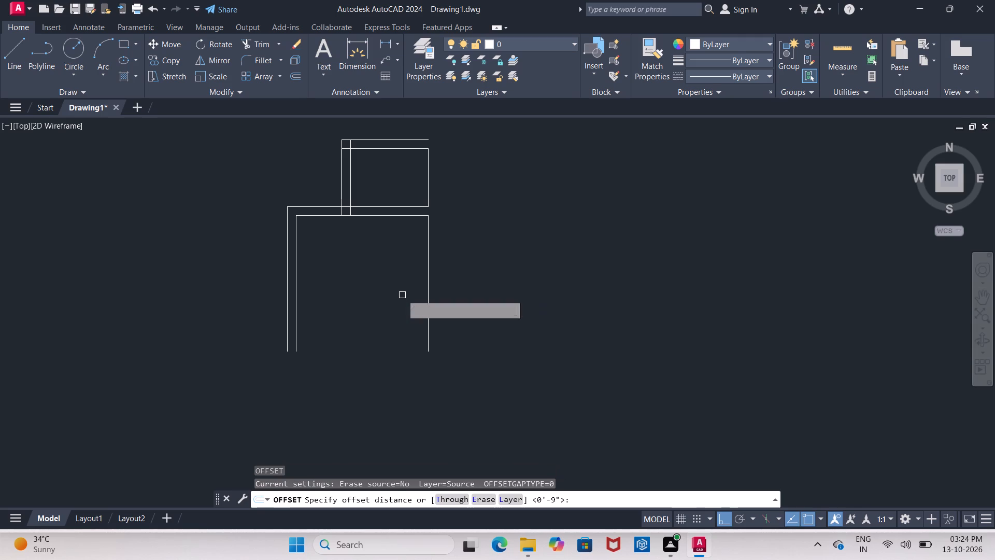
left_click(391, 217)
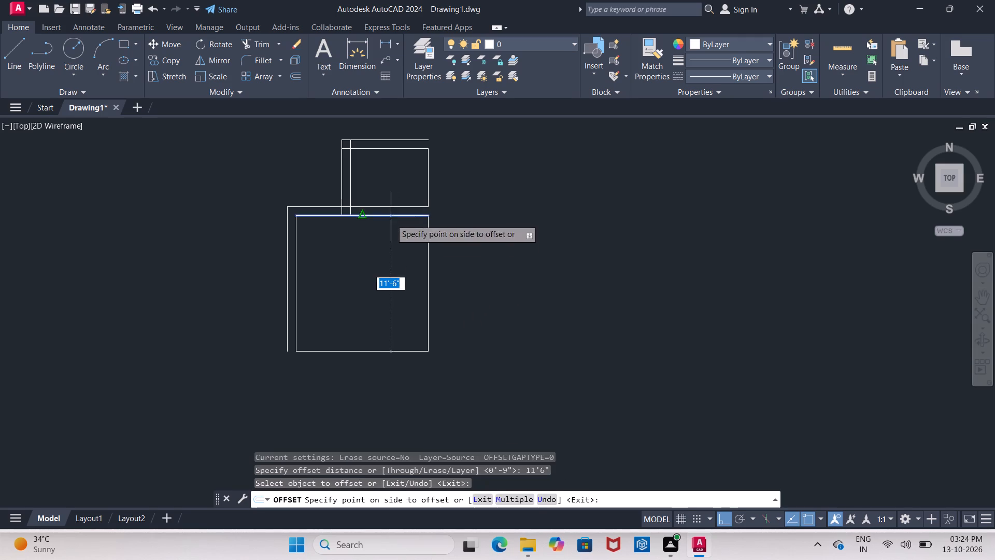
left_click(396, 311)
key("Return")
Offset the first room's bottom line 9" downward to give the bottom wall its thickness.
key("Return")
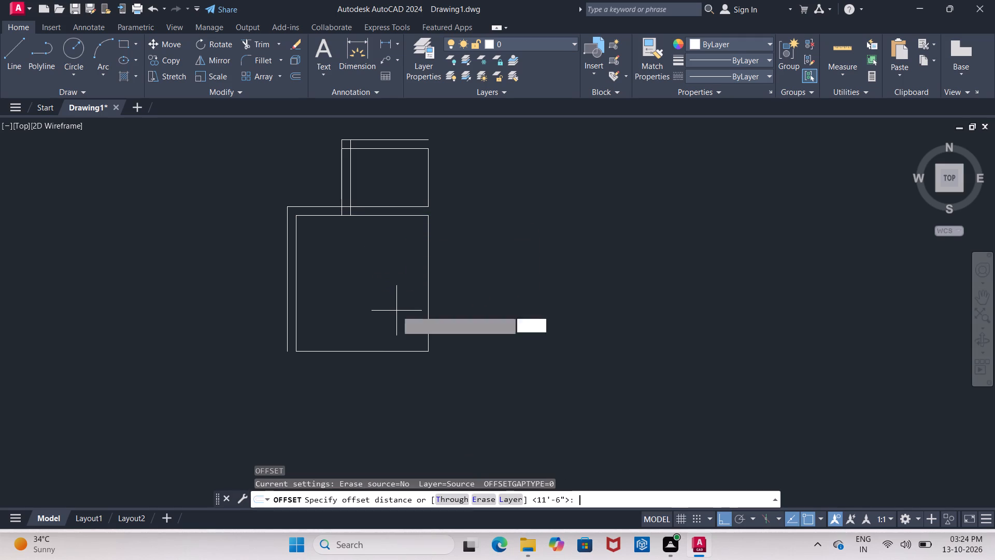
type("9\"")
key("Return")
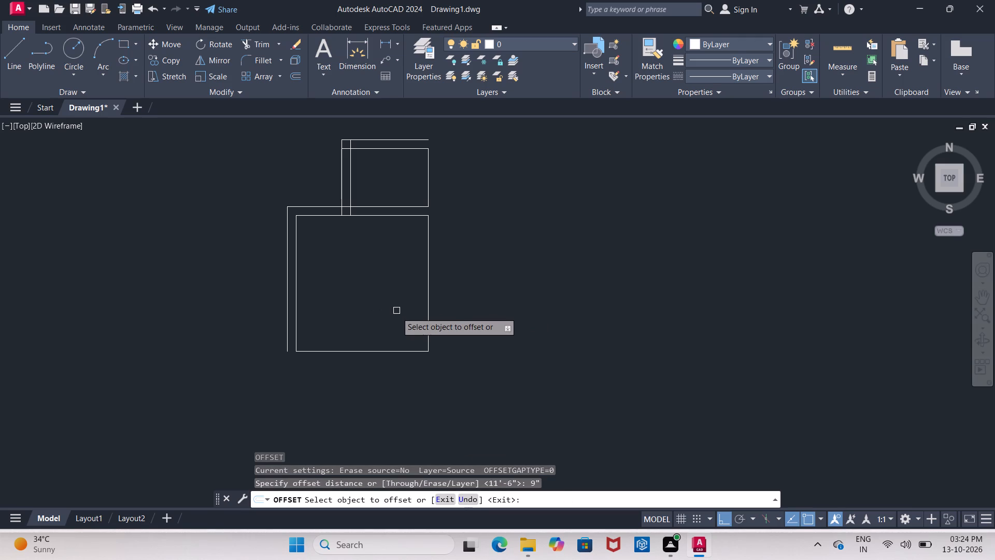
left_click(381, 353)
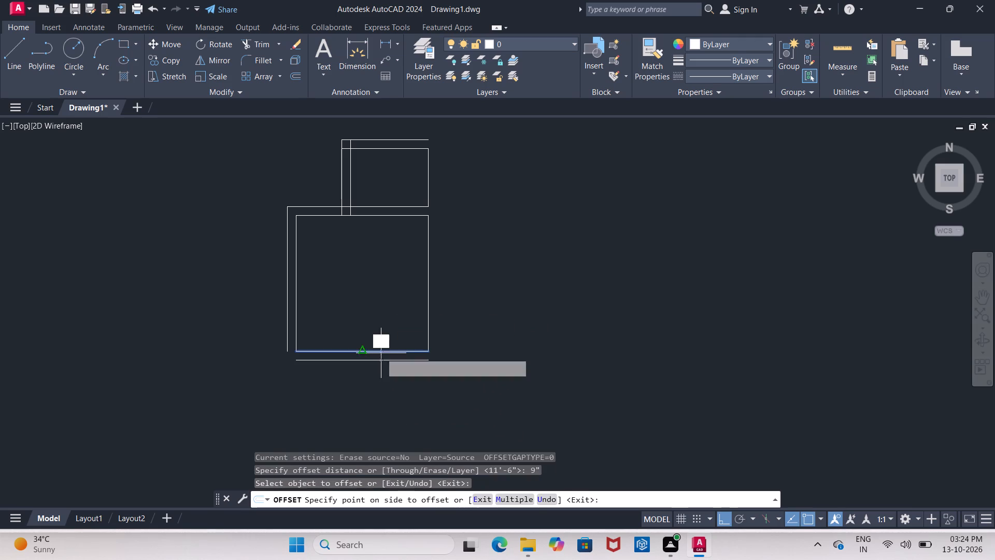
left_click(379, 374)
middle_click_drag(383, 383, 383, 318)
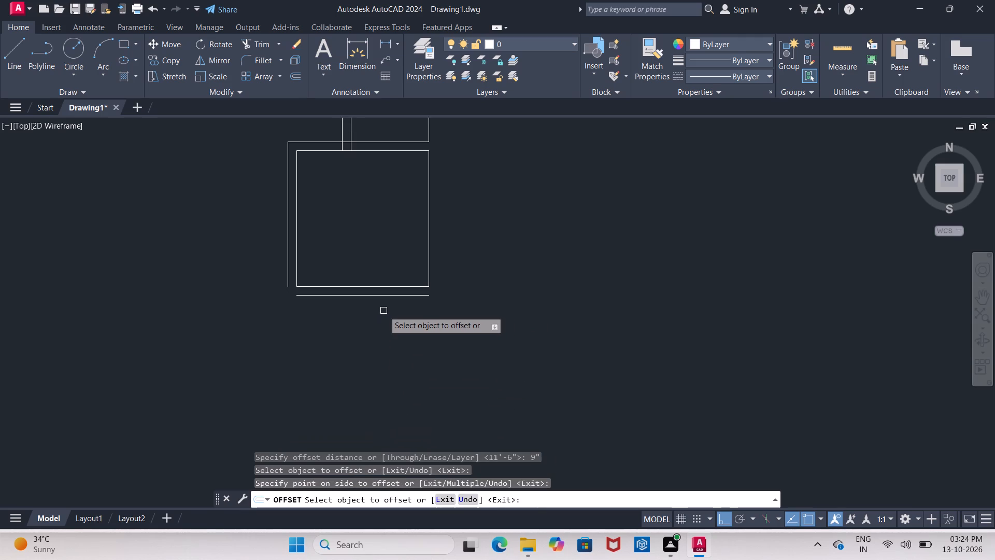
key("Return")
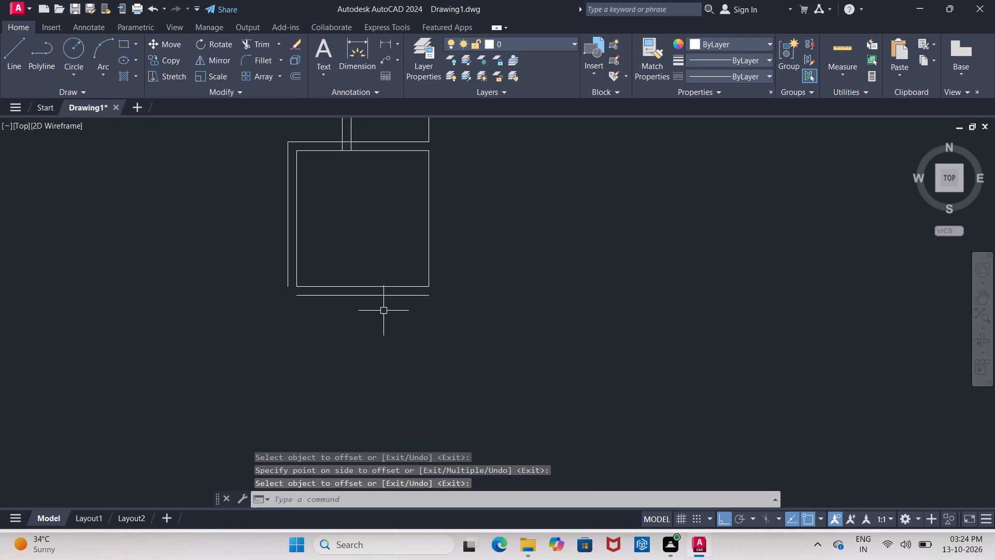
Offset the lower line of the first room's bottom wall 4'7" downward.
key("Return")
type("4'7\"")
key("Return")
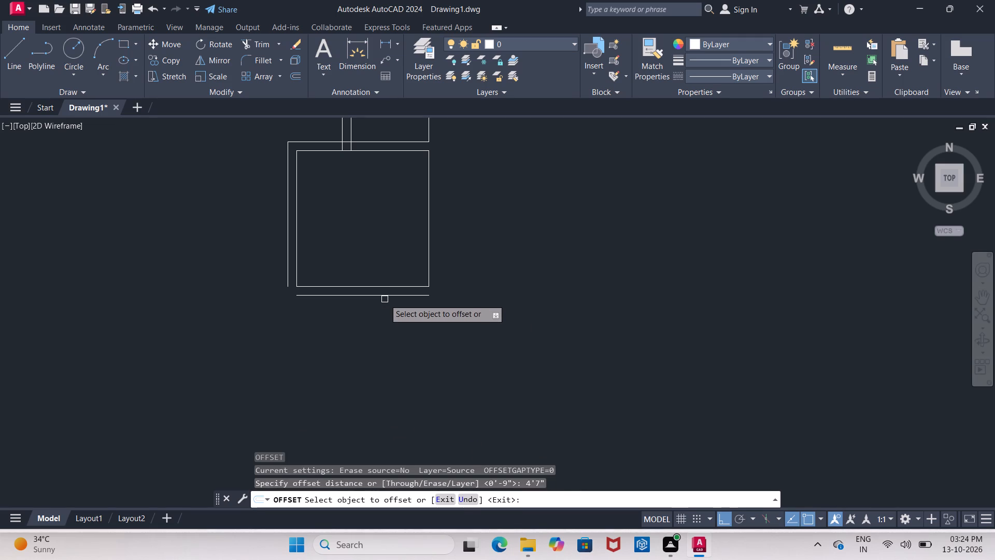
left_click(385, 297)
left_click(399, 367)
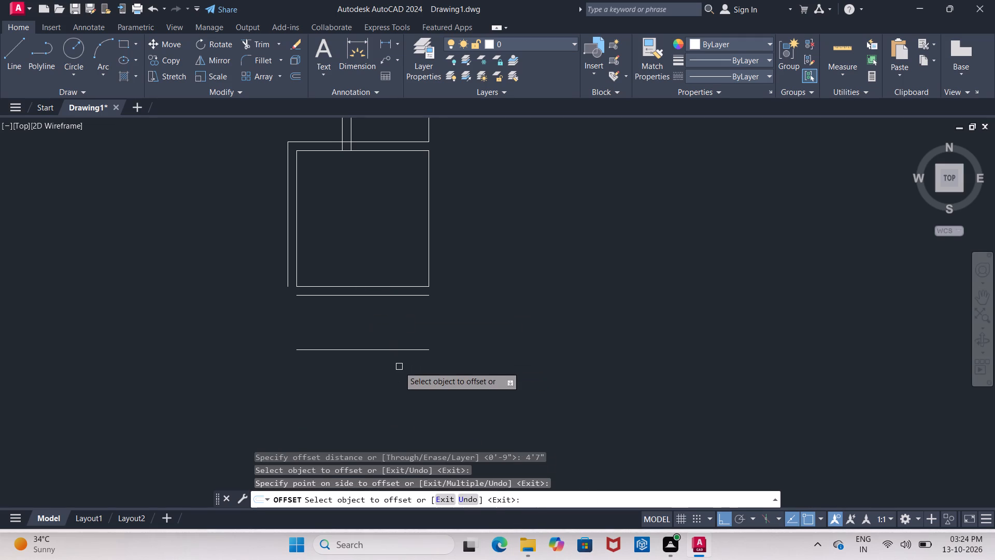
middle_click_drag(399, 367, 401, 346)
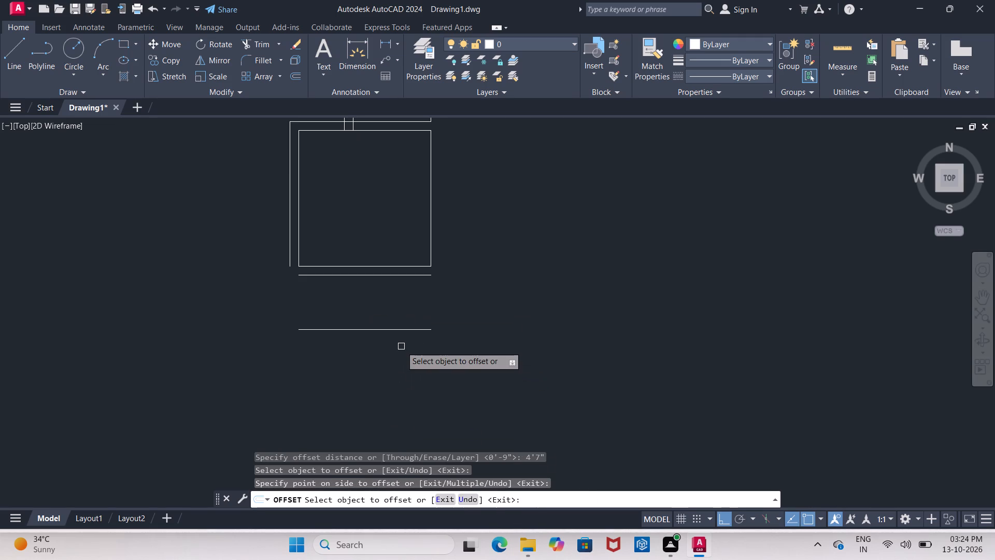
key("Return")
Offset the bottom line of the 4'7" space 9" downward to form its wall.
key("Return")
type("9\"")
key("Return")
left_click(403, 328)
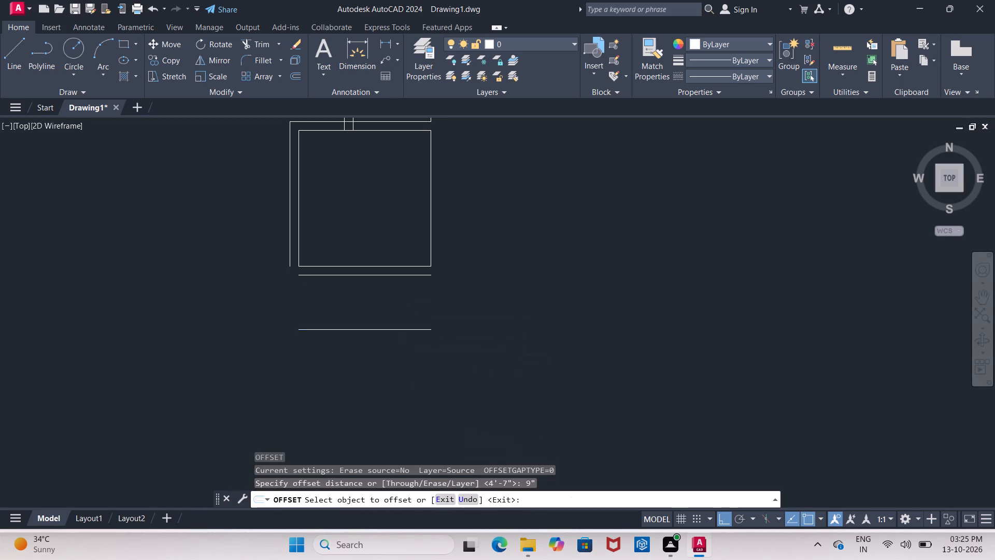
left_click(390, 387)
middle_click_drag(390, 387, 389, 333)
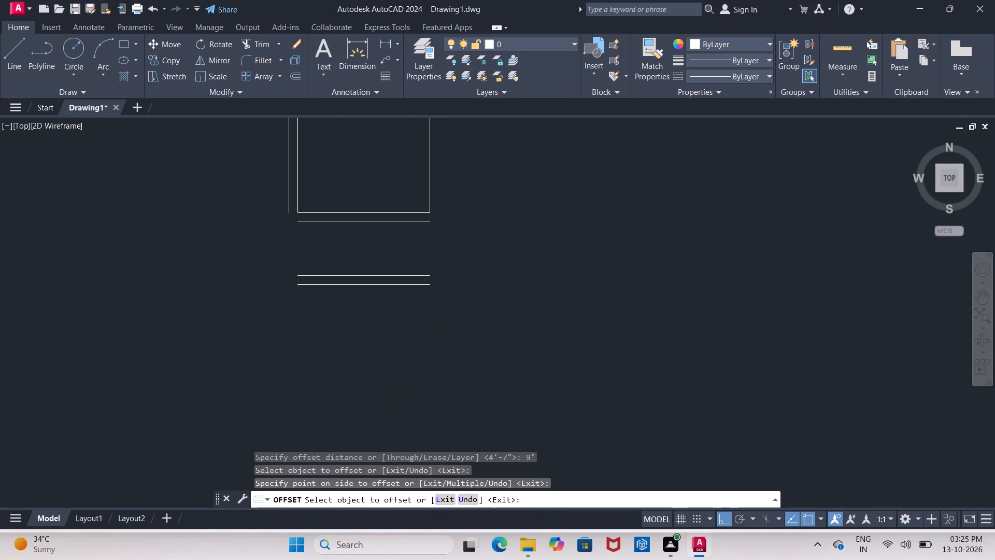
key("Return")
Offset the lower line of the wall below the 4'7" space 13'9" downward.
key("Return")
type("13'")
type("9\"")
key("Return")
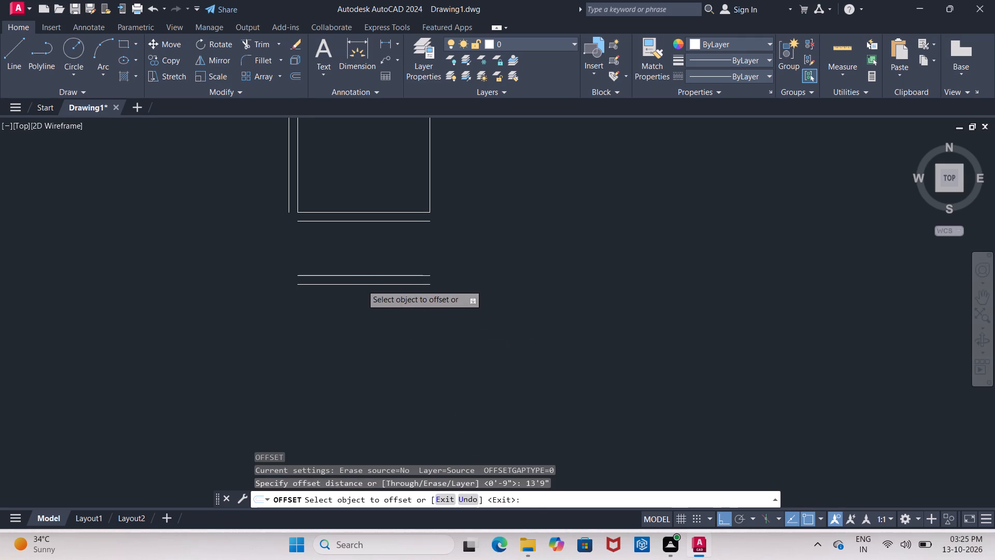
left_click(362, 285)
left_click(370, 400)
middle_click_drag(370, 396, 359, 295)
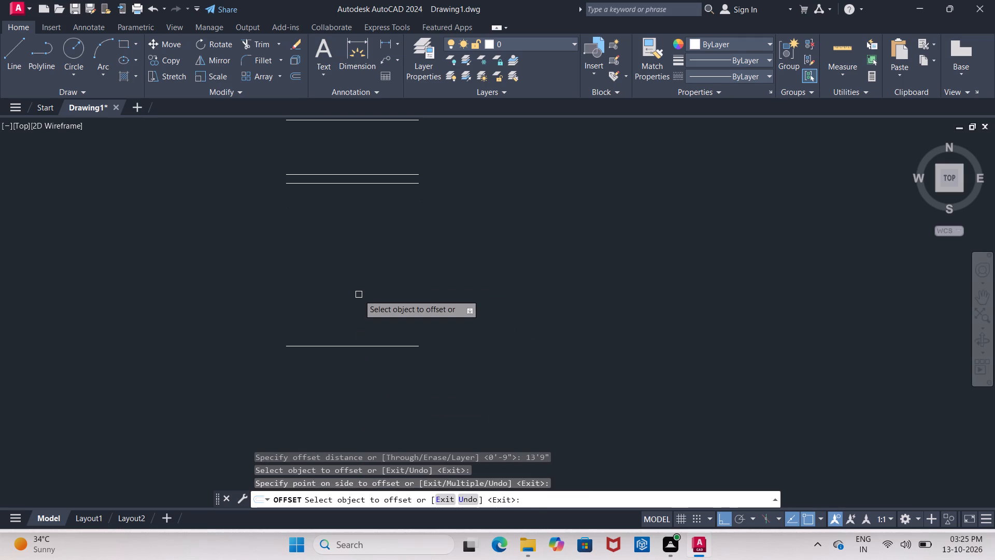
key("Return")
Offset the bottom line of the 13'9" space 9" downward to form the lowest wall.
key("Return")
type("9\"")
key("Return")
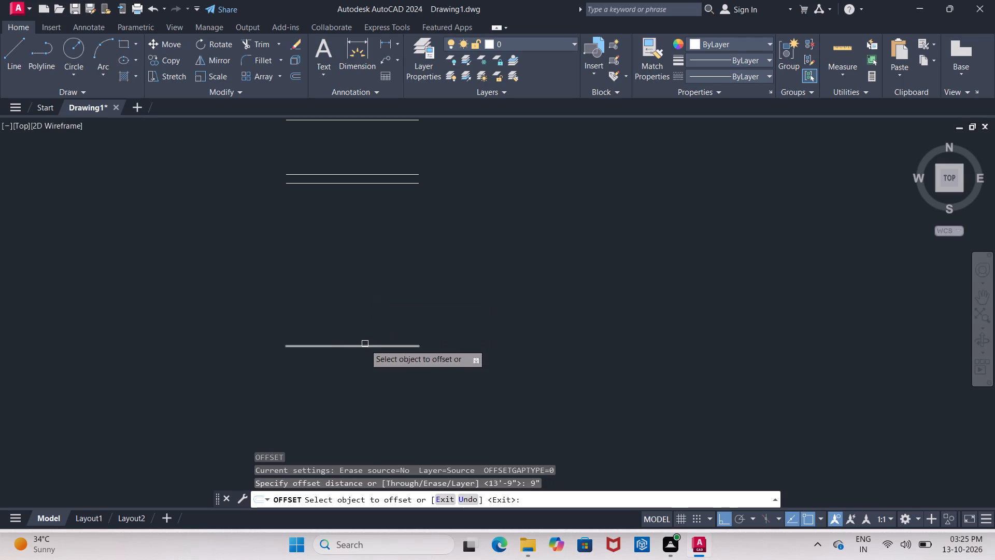
left_click(365, 345)
left_click(367, 379)
middle_click_drag(392, 382, 371, 396)
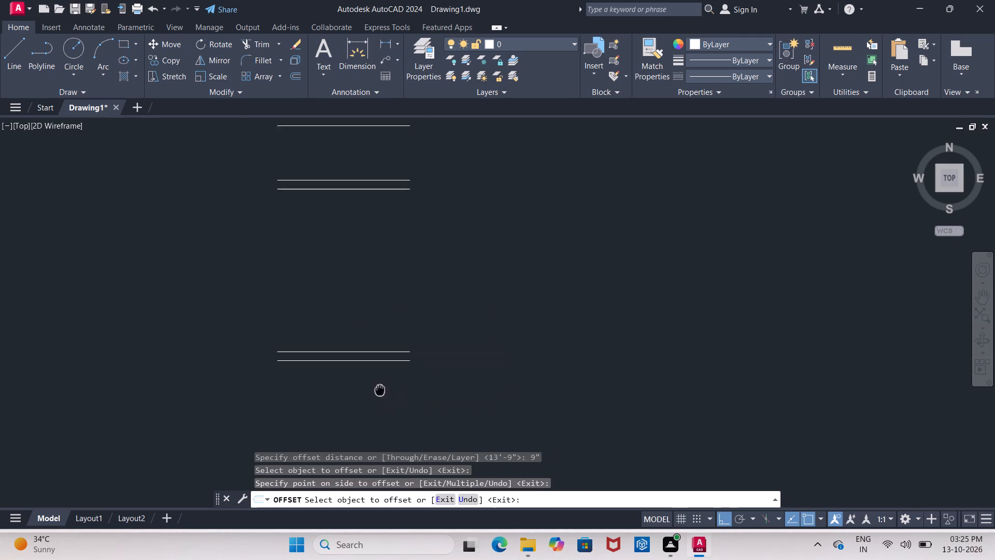
middle_click_drag(371, 396, 380, 427)
middle_click_drag(302, 308, 308, 331)
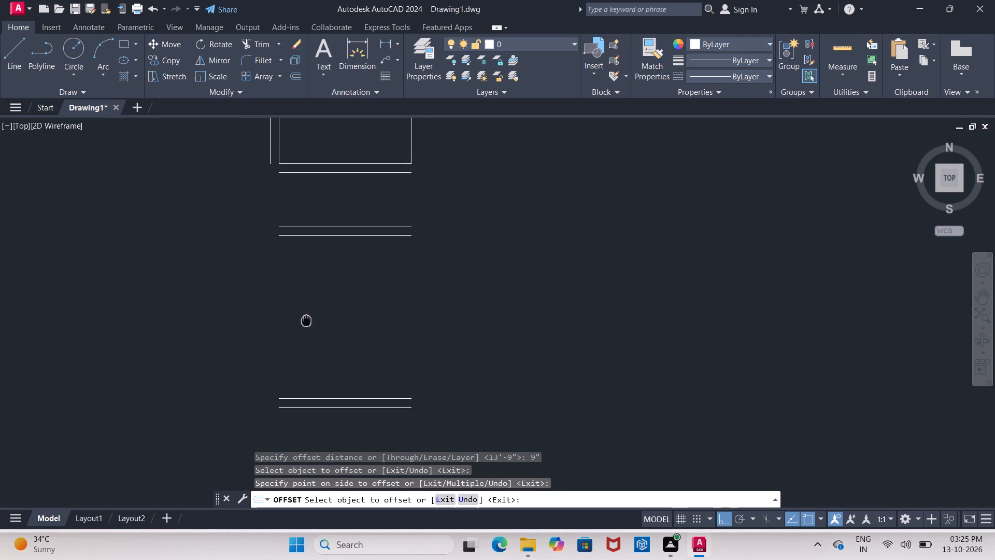
middle_click_drag(308, 331, 312, 350)
key("Escape")
Extend the first room's left inner vertical line down through the lower spaces to the lowest wall line.
type("EX")
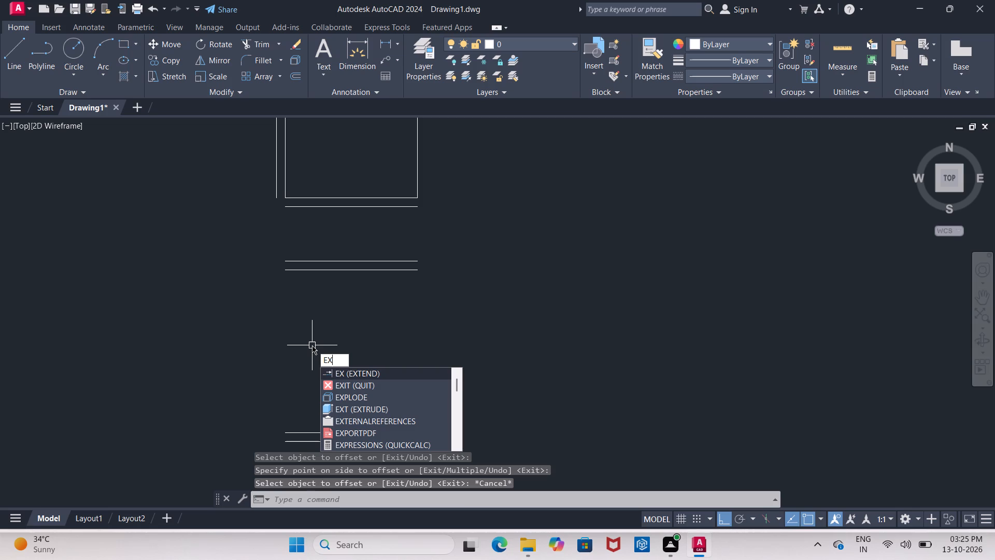
left_click(358, 377)
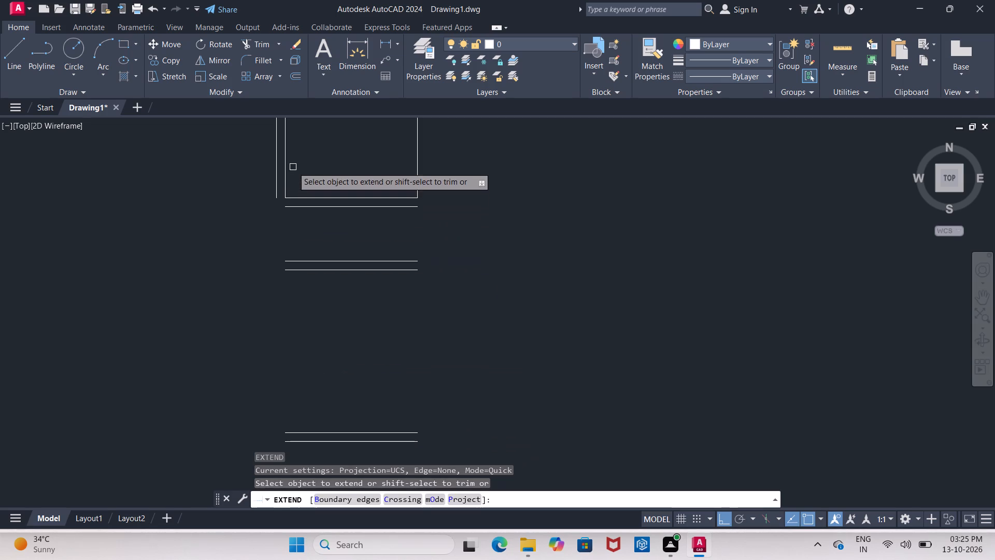
left_click(286, 197)
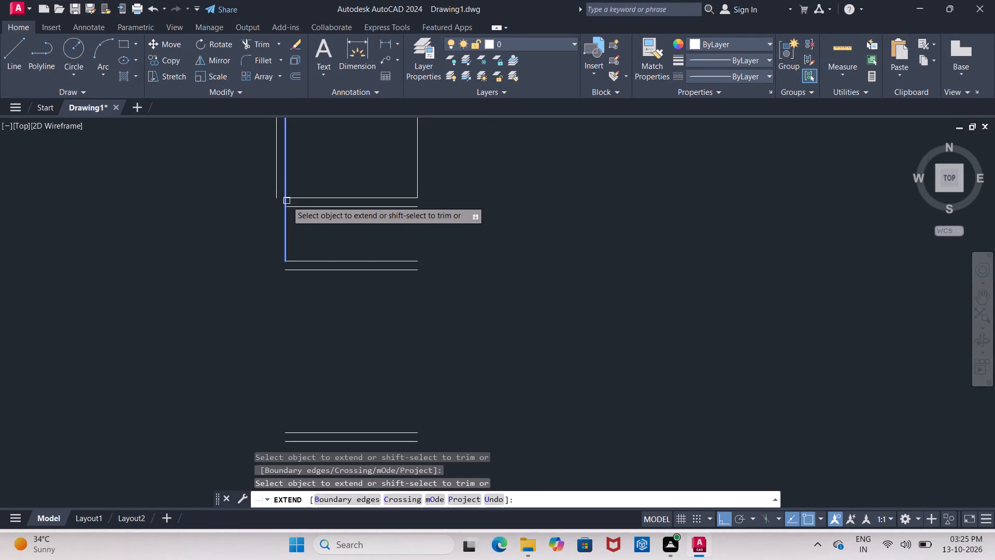
left_click(287, 201)
left_click(286, 238)
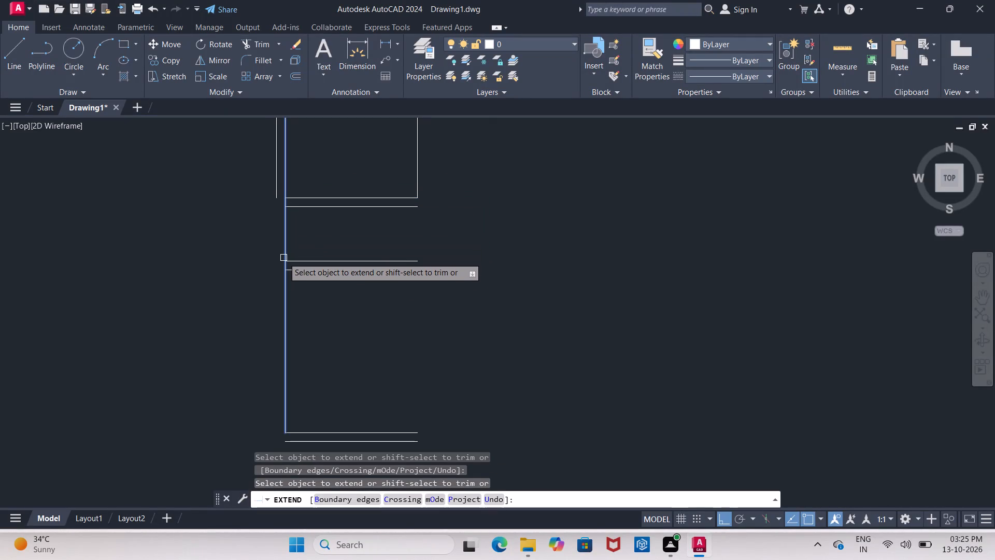
middle_click_drag(285, 259, 288, 199)
left_click(290, 207)
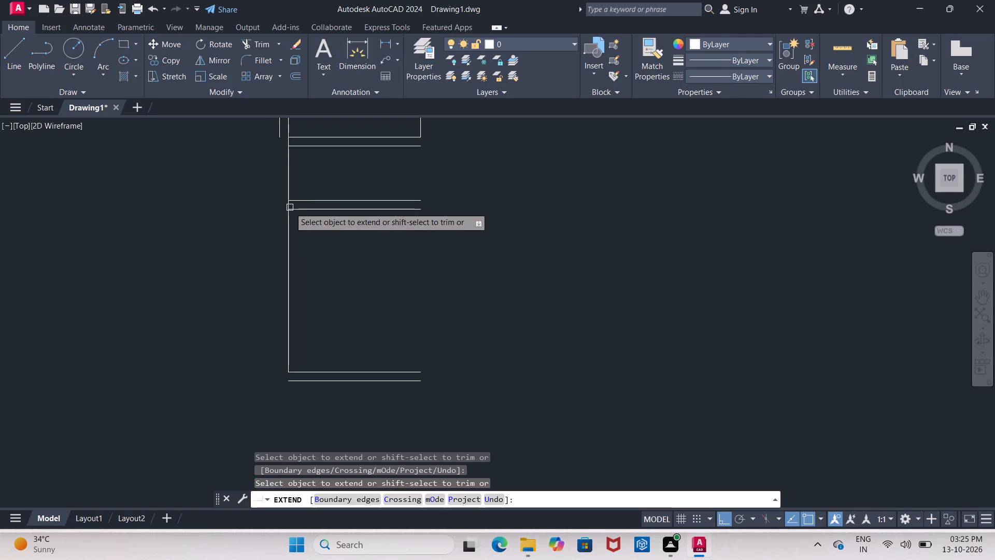
left_click(288, 248)
middle_click_drag(326, 260, 322, 294)
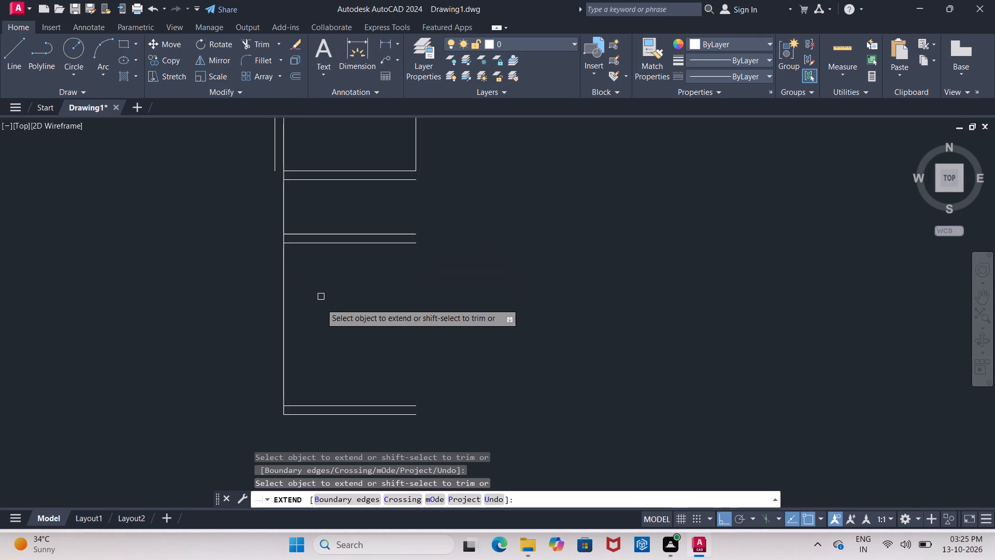
key("Escape")
Offset the left inner vertical line of the lower spaces 11'2" to the right.
key("o")
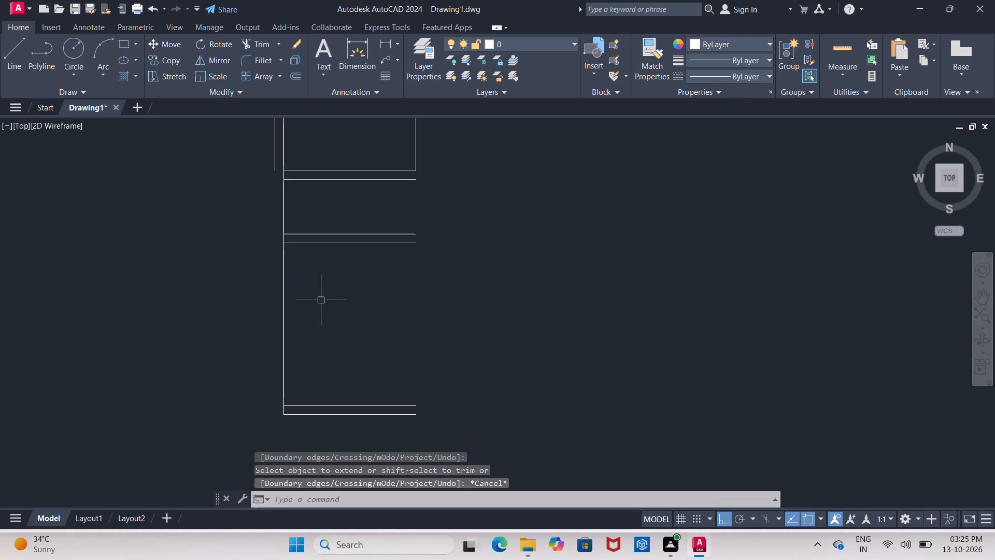
key("Return")
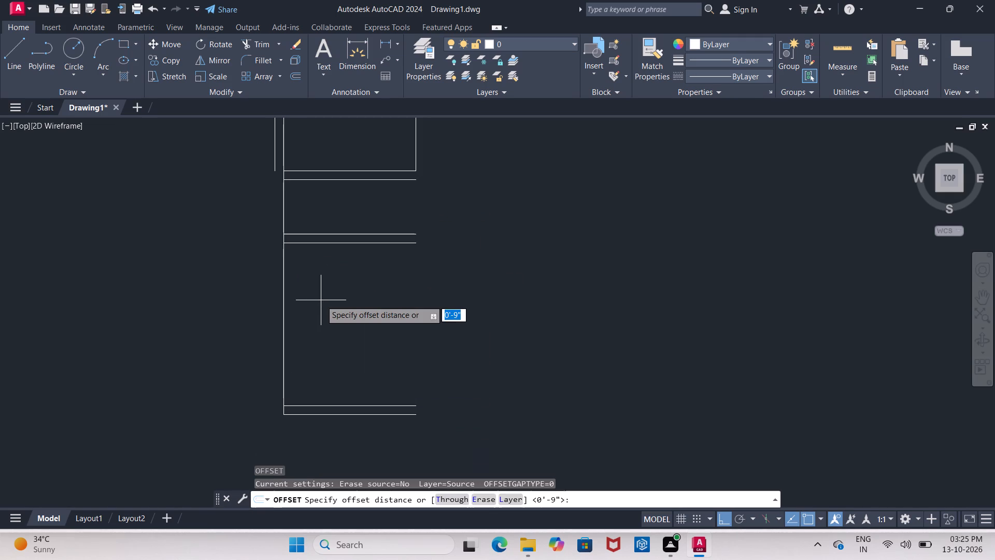
key("1")
key("1")
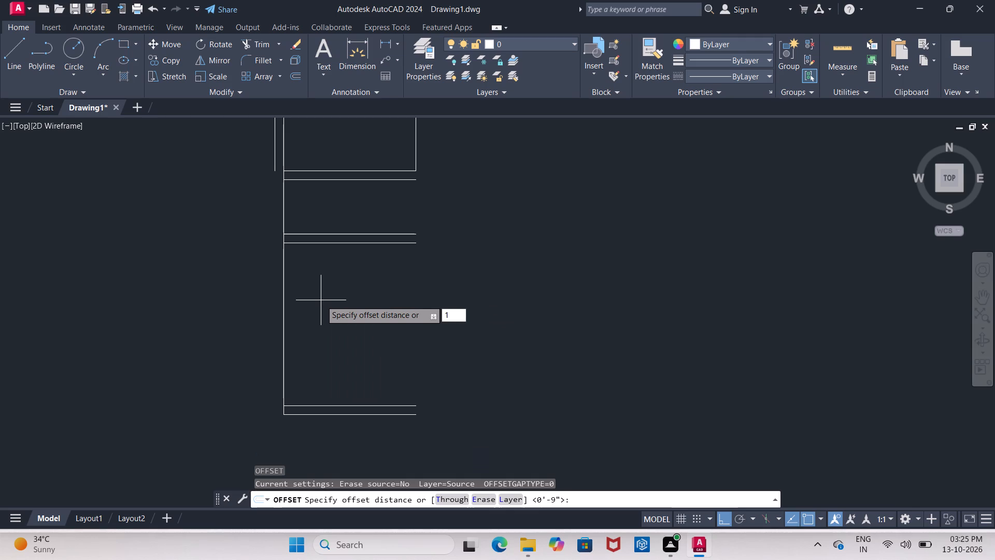
type("'2")
key("shift+quotedbl")
key("Return")
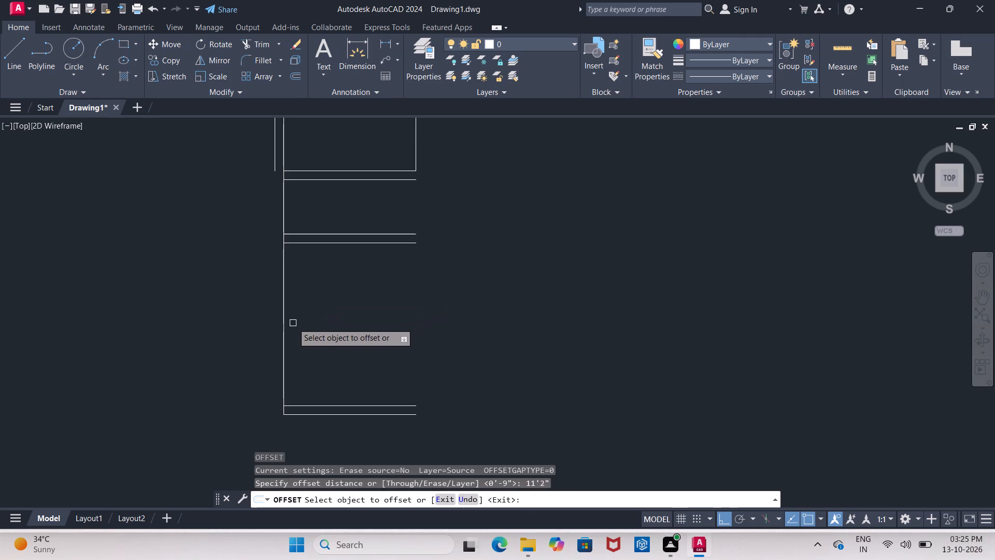
left_click(282, 331)
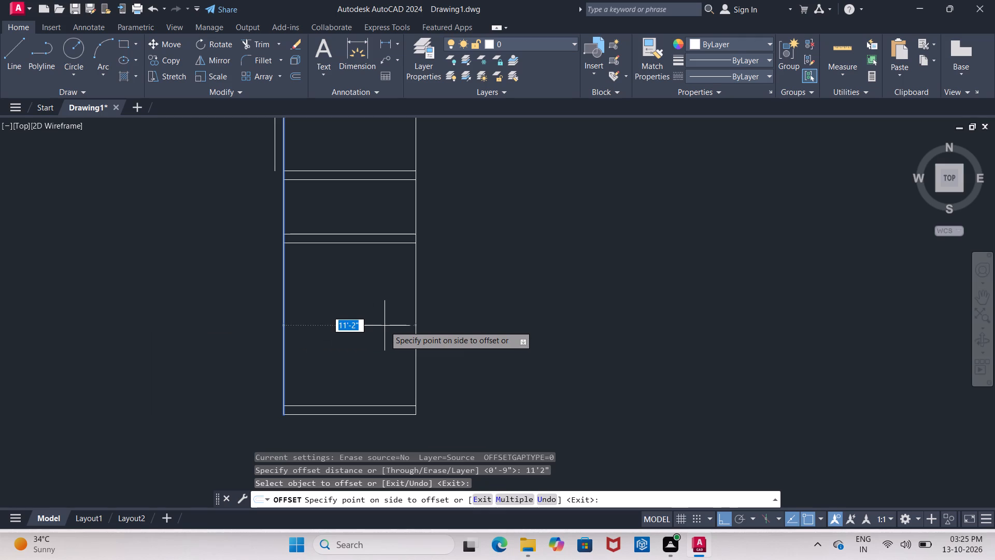
left_click(385, 326)
key("Return")
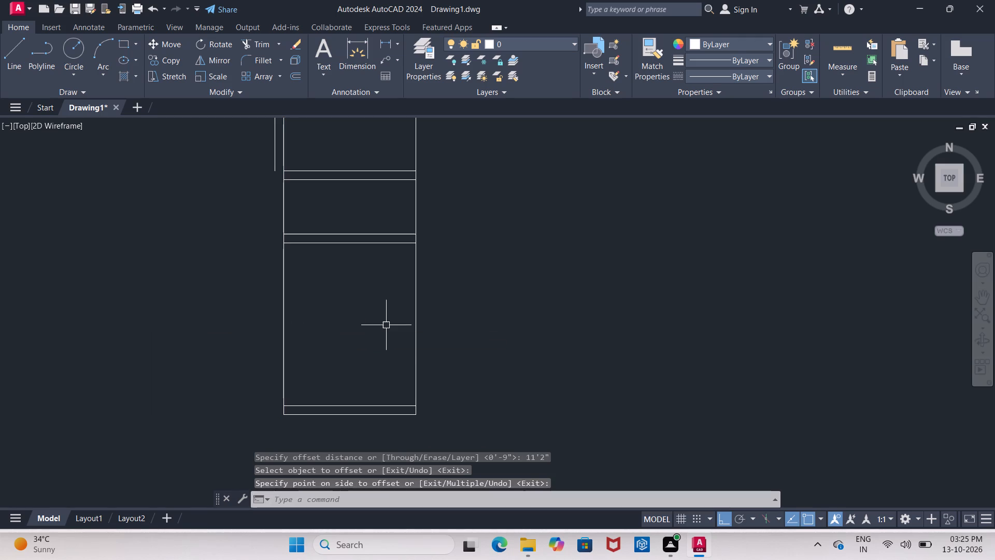
Offset the right vertical line of the 11'2" wide spaces 9" outward to form their right wall.
key("Return")
key("9")
key("apostrophe")
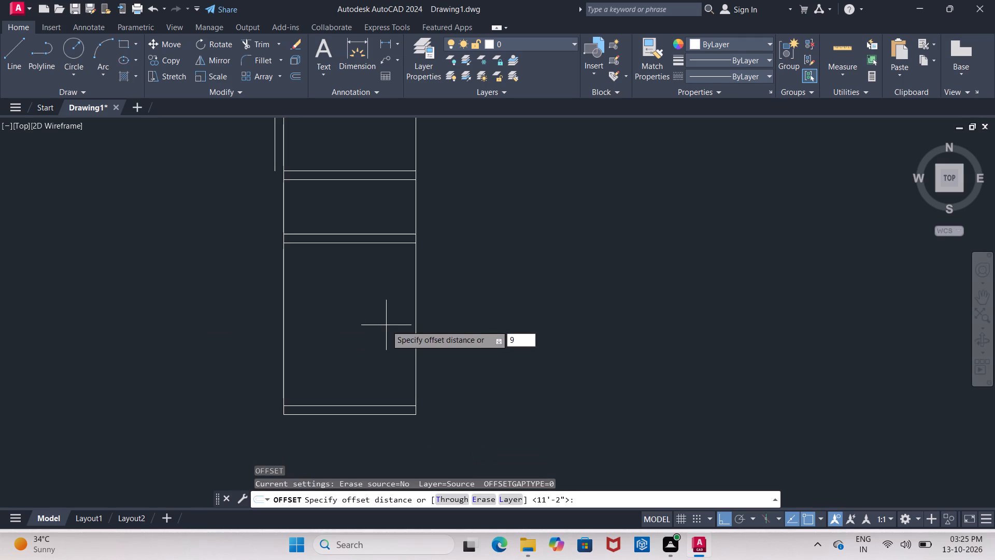
key("BackSpace")
key("shift+quotedbl")
key("Return")
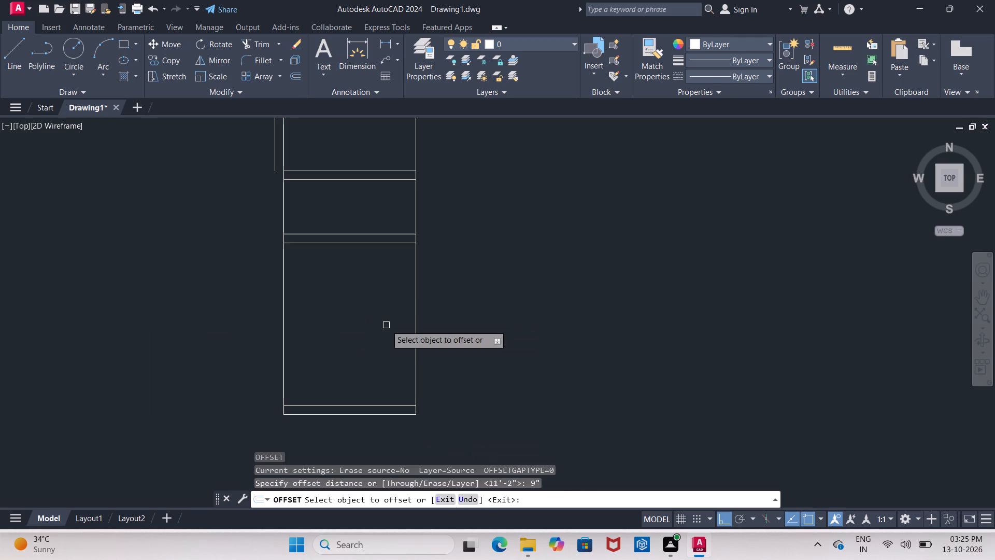
left_click(416, 338)
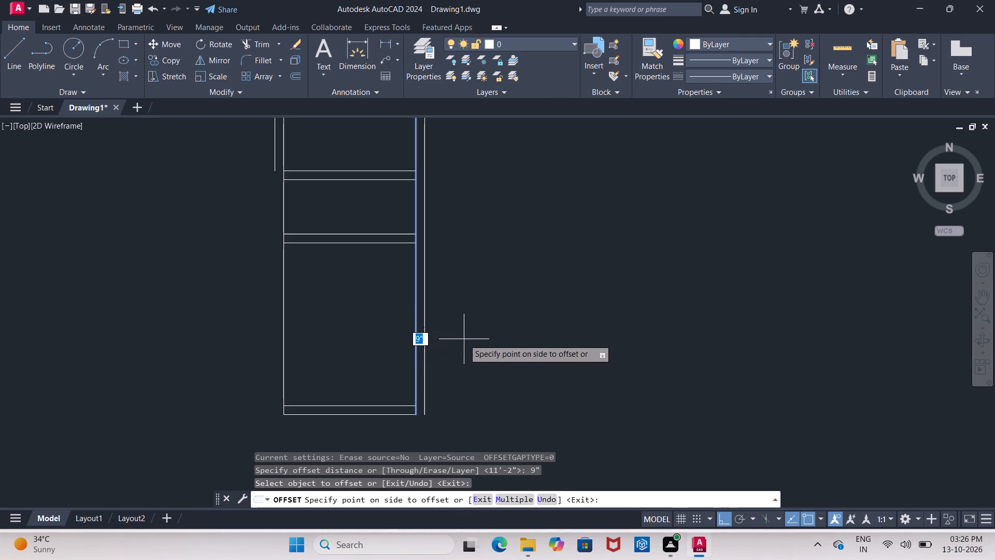
left_click(464, 339)
middle_click_drag(466, 339, 436, 340)
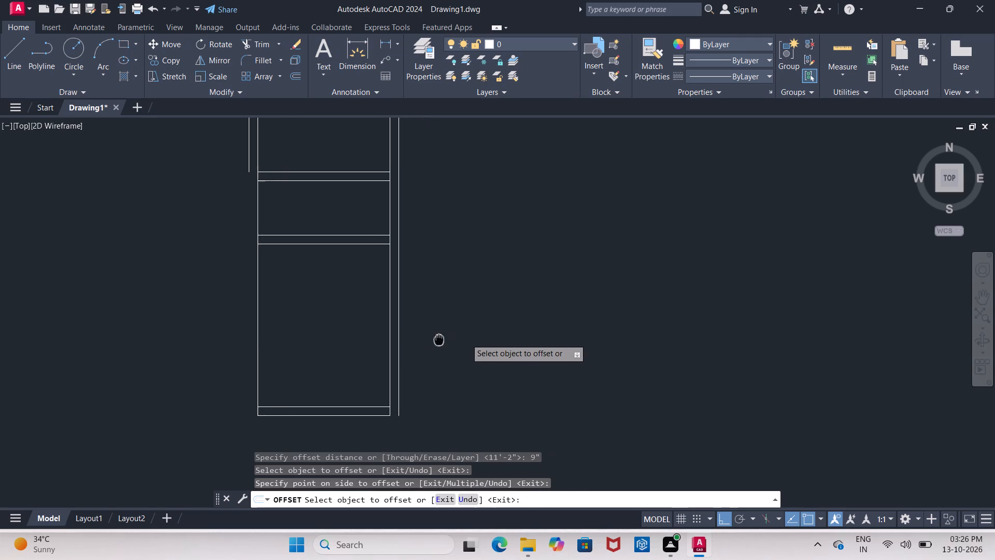
middle_click_drag(436, 340, 432, 341)
key("Return")
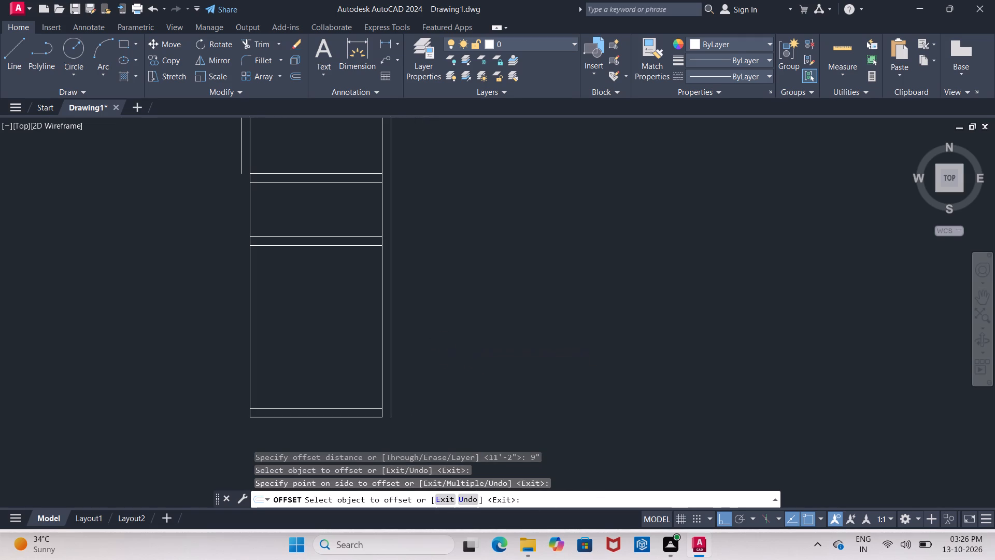
Offset the outer line of that right wall 9'10" to the right for the adjoining space.
key("Return")
type("9'")
type("10")
key("shift+quotedbl")
key("Return")
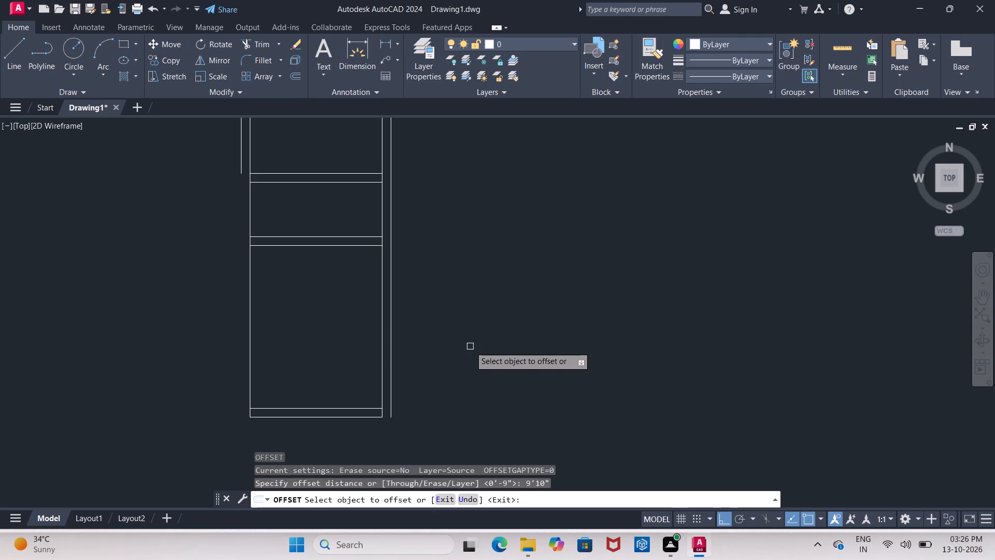
left_click(390, 335)
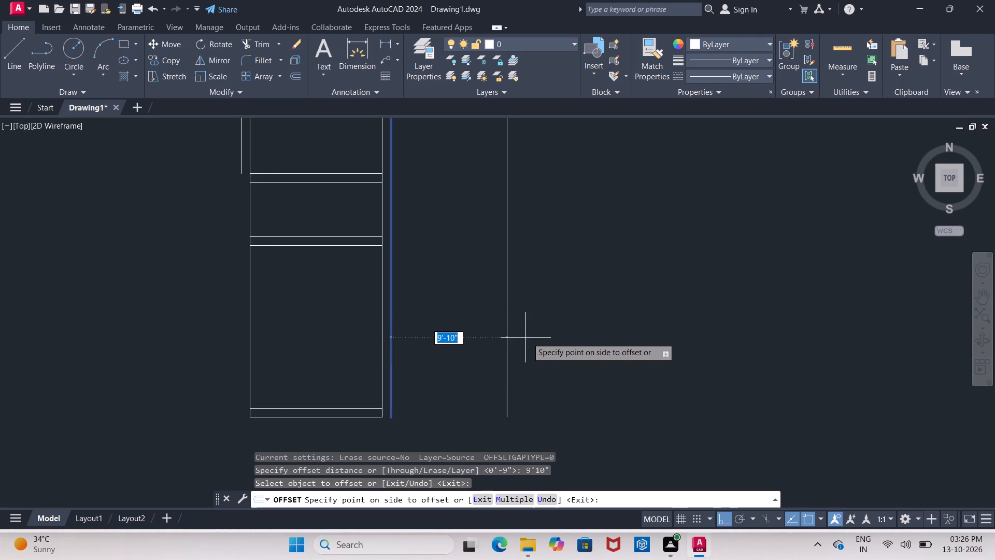
left_click(535, 338)
key("Return")
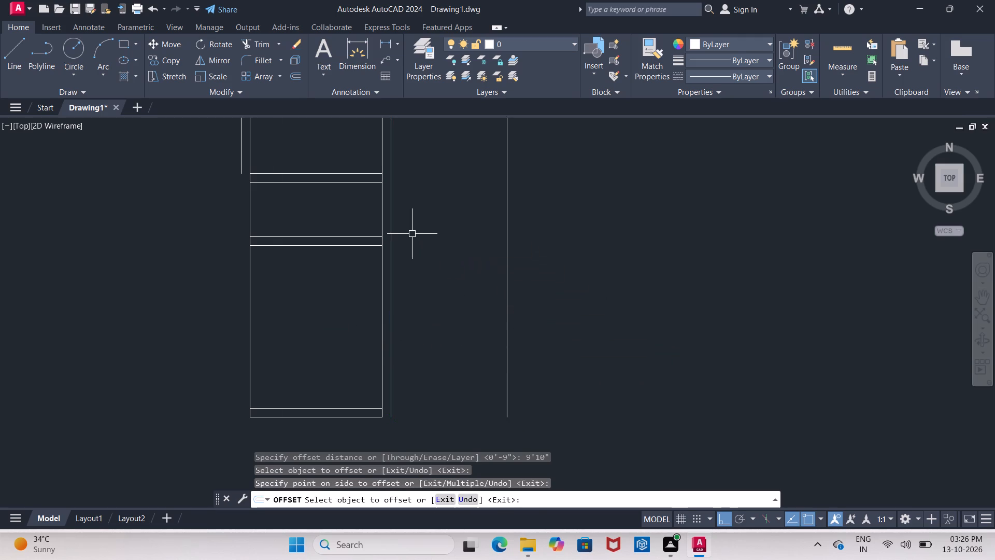
Offset the far vertical line of the 9'10" wide space 9" to the right to form its wall.
key("Return")
type("9\"")
key("Return")
scroll(412, 234, "up", 1)
scroll(491, 260, "down", 1)
middle_click_drag(491, 260, 369, 247)
left_click(413, 288)
left_click(523, 301)
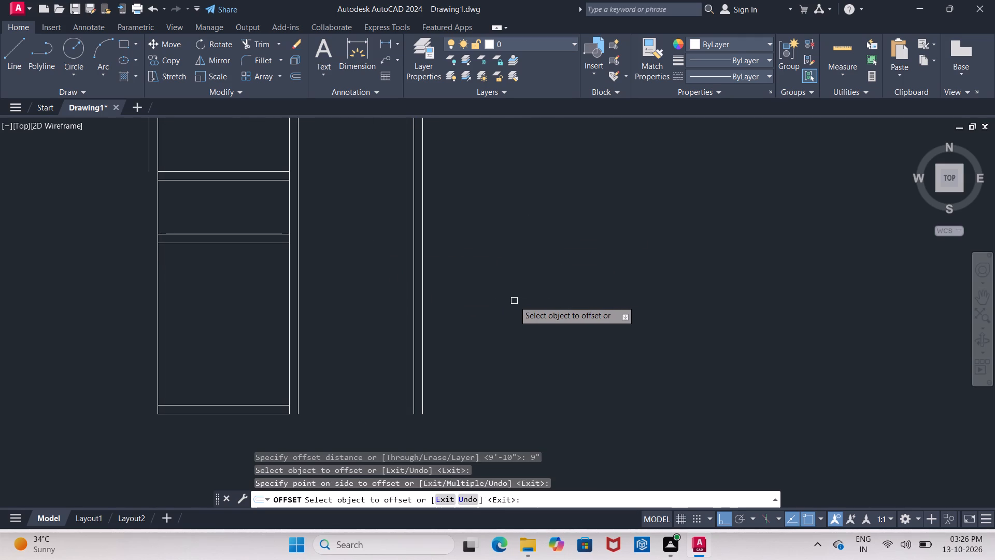
middle_click_drag(515, 299, 538, 380)
middle_click_drag(534, 372, 517, 320)
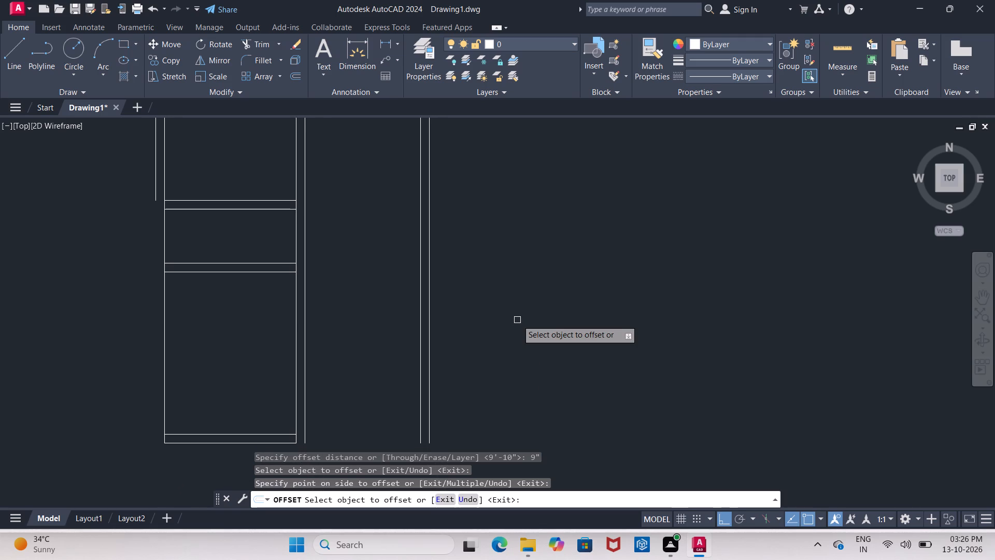
key("Return")
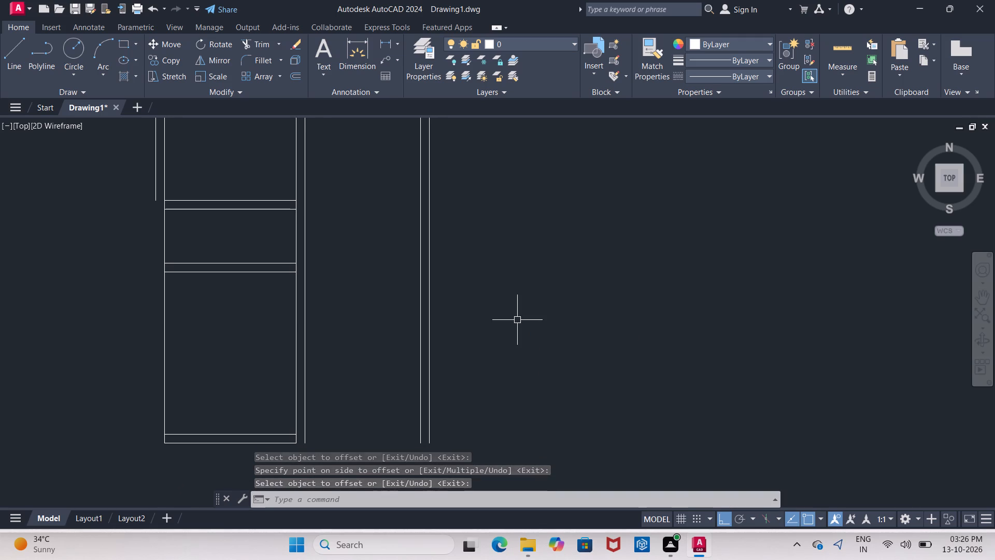
key("Return")
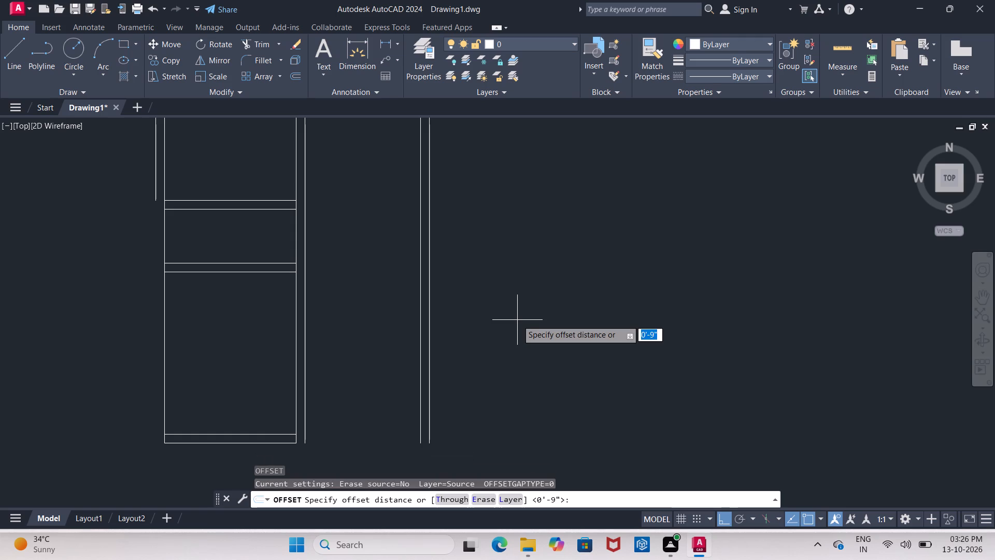
key("Escape")
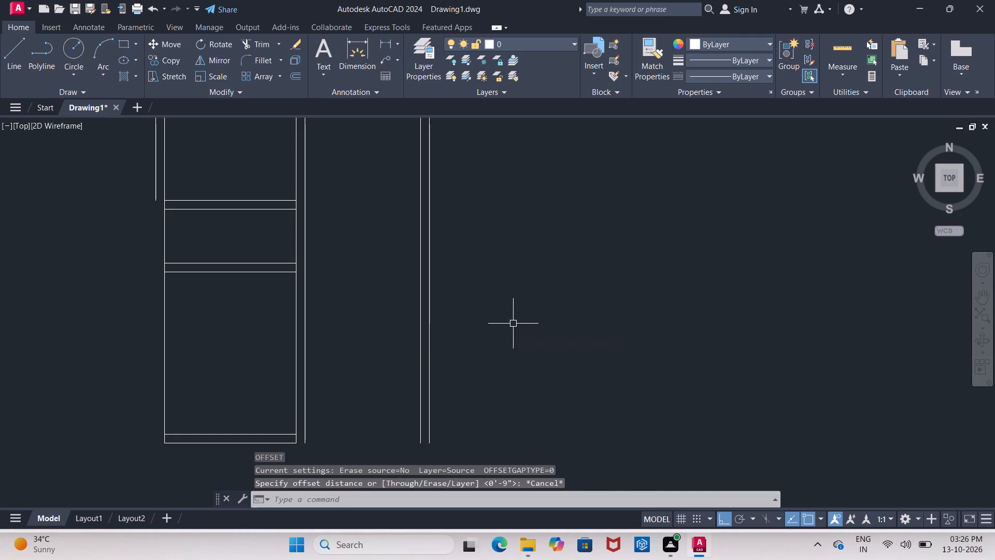
Extend the lowest wall's upper line to the far right wall's inner line and its lower line to that wall's outer line.
middle_click_drag(528, 325, 536, 217)
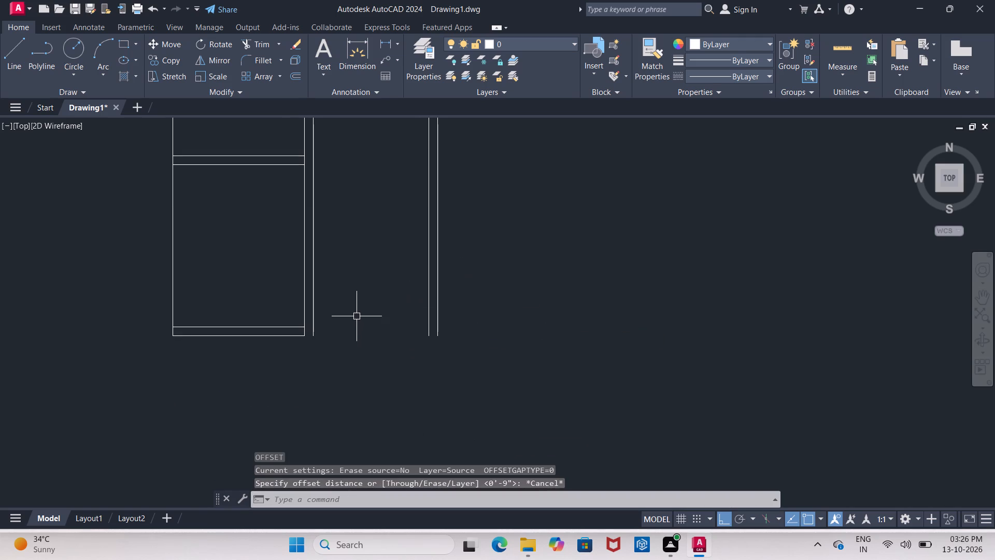
key("Escape")
key("e")
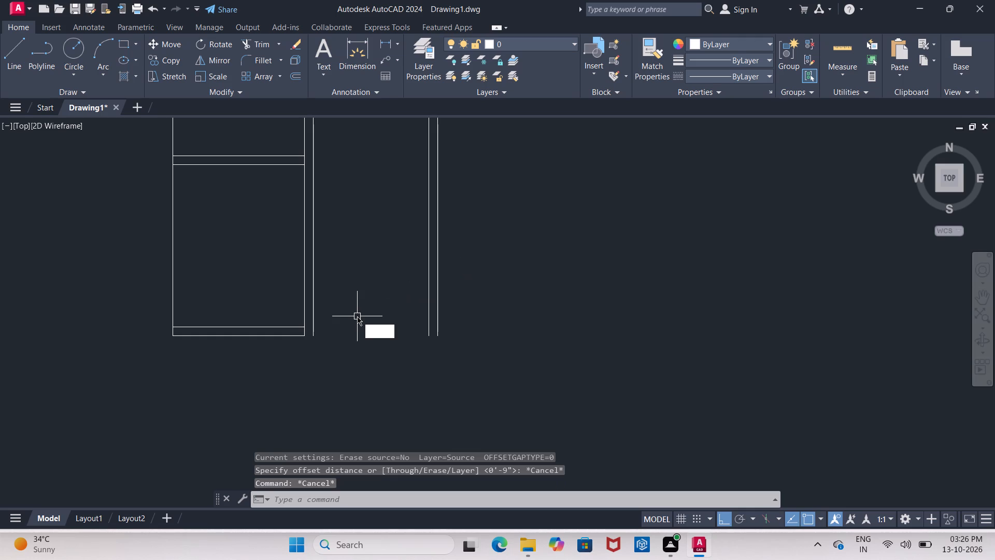
key("x")
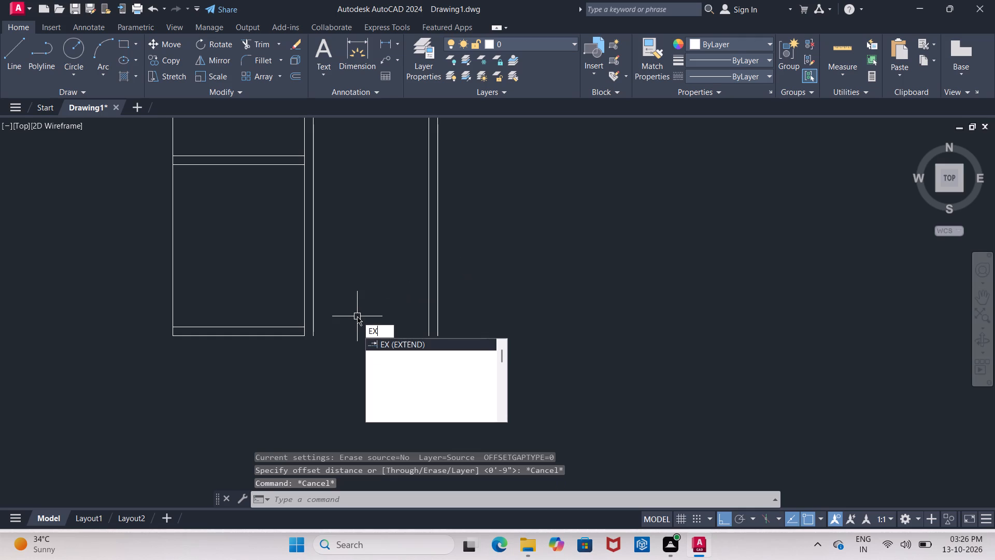
key("Return")
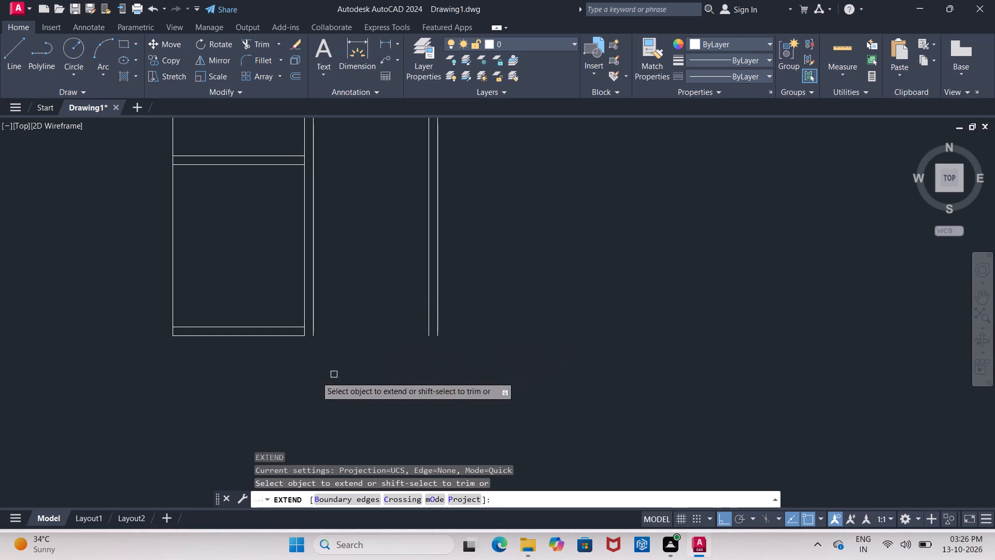
left_click(297, 328)
left_click(309, 327)
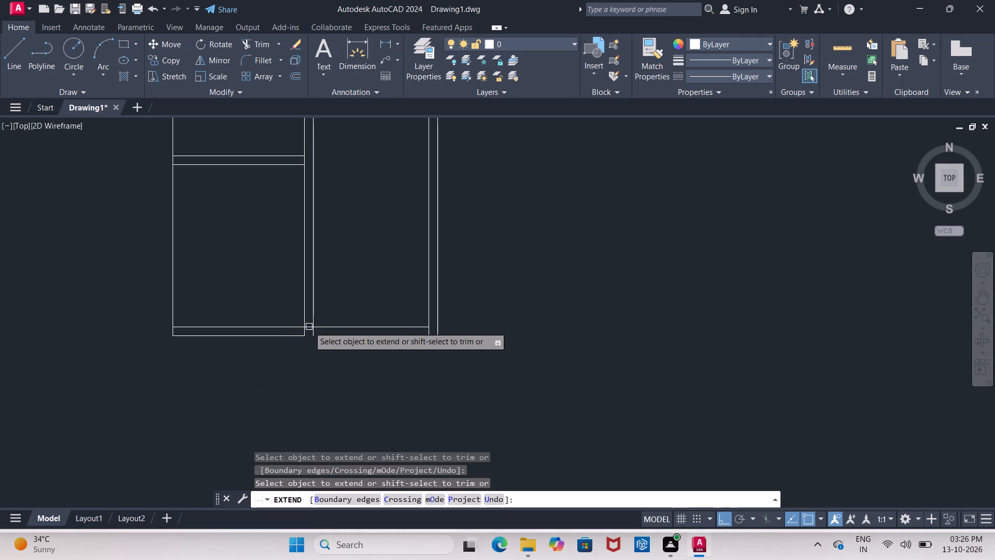
left_click(294, 337)
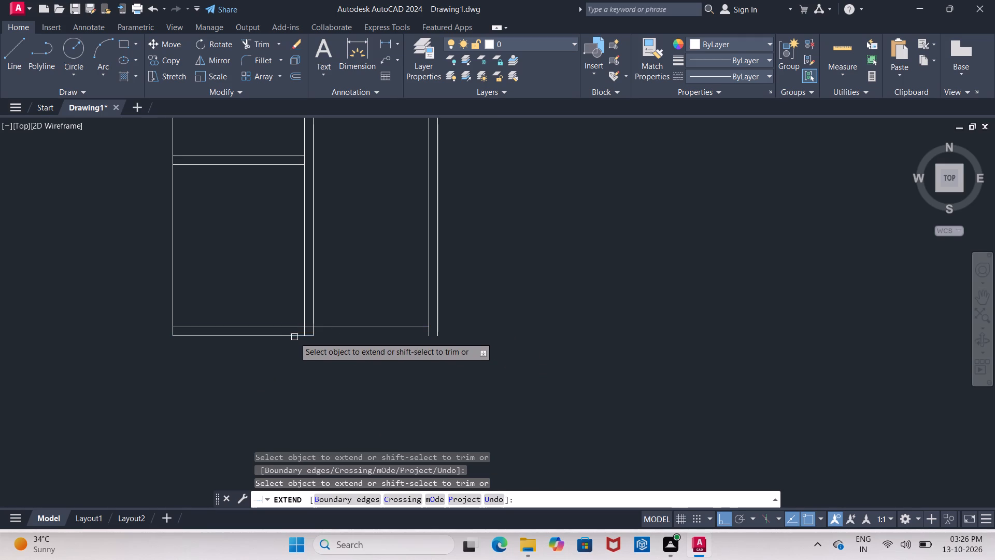
left_click(301, 337)
left_click(358, 335)
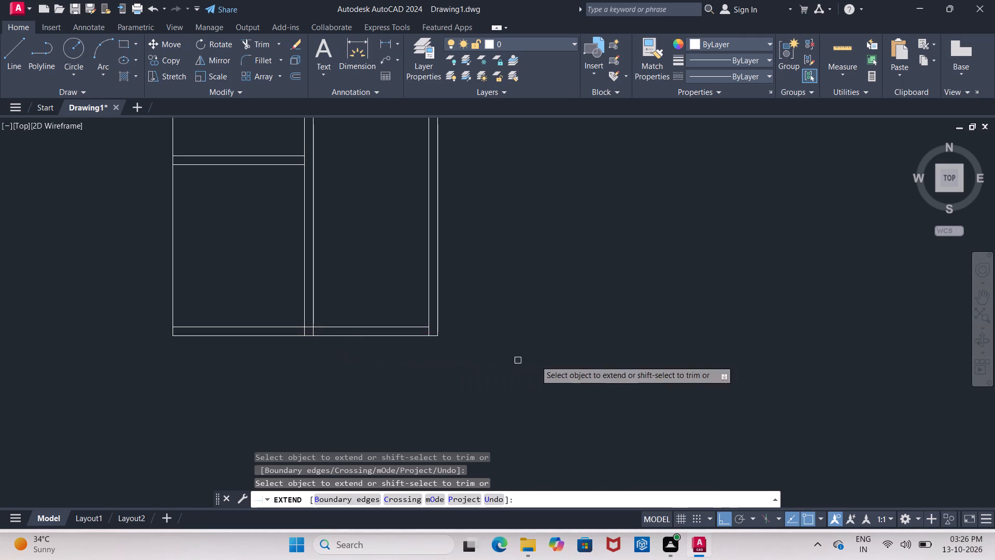
key("Escape")
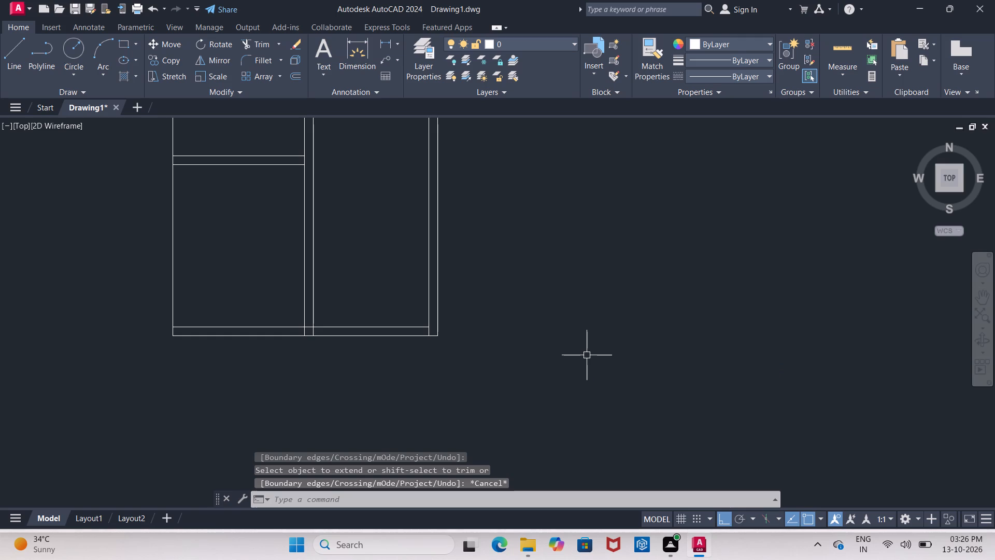
Offset the upper line of the lowest wall 3'11" upward.
key("o")
key("Return")
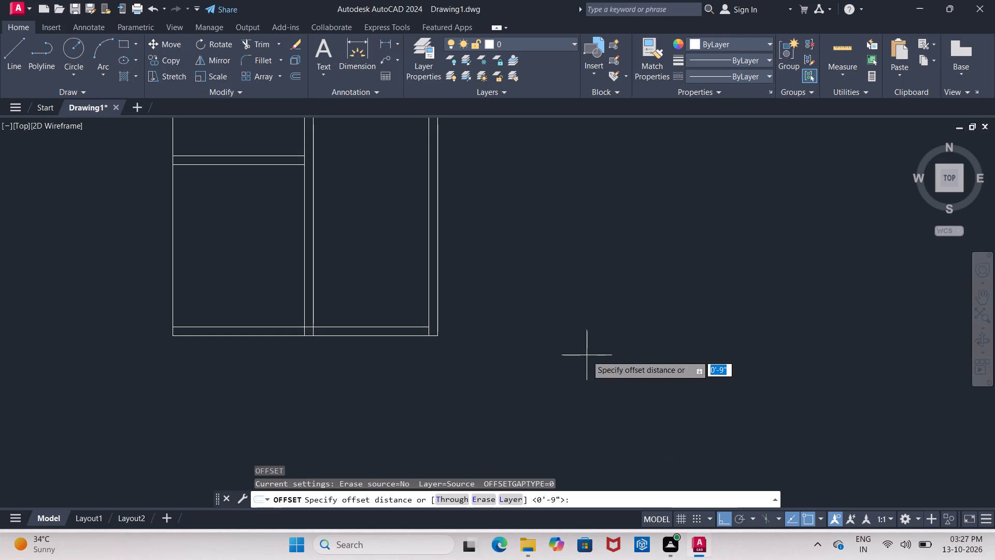
key("3")
key("apostrophe")
key("1")
key("1")
key("shift+quotedbl")
key("Return")
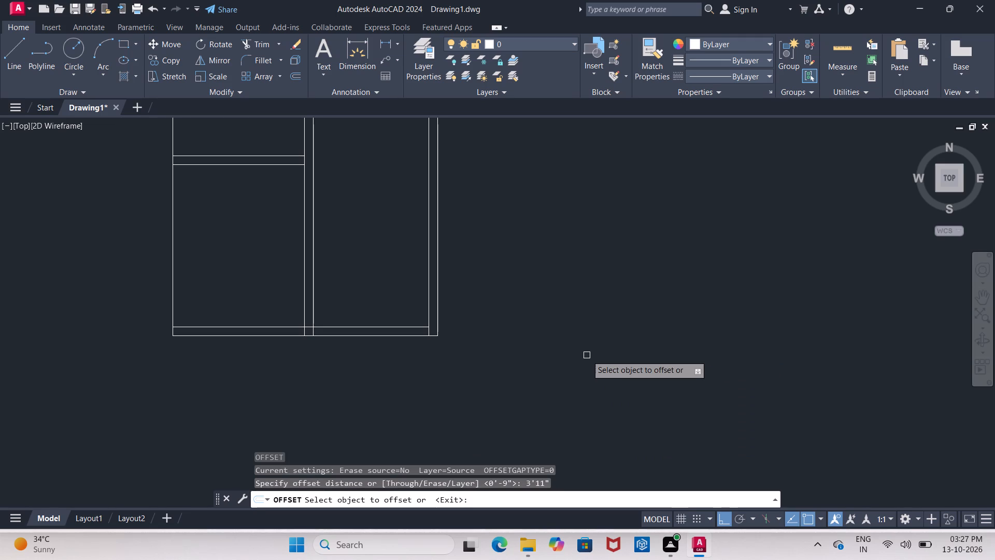
left_click(397, 325)
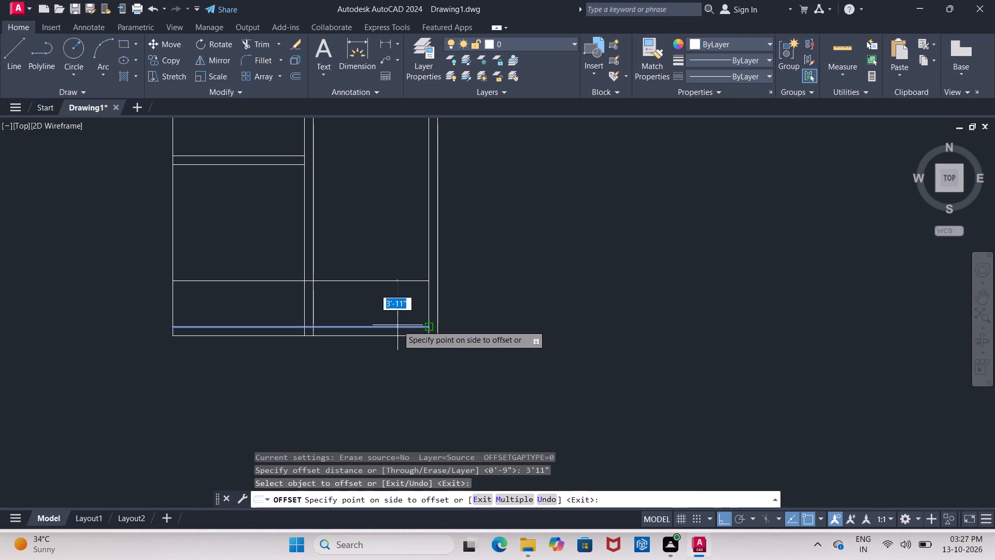
left_click(389, 268)
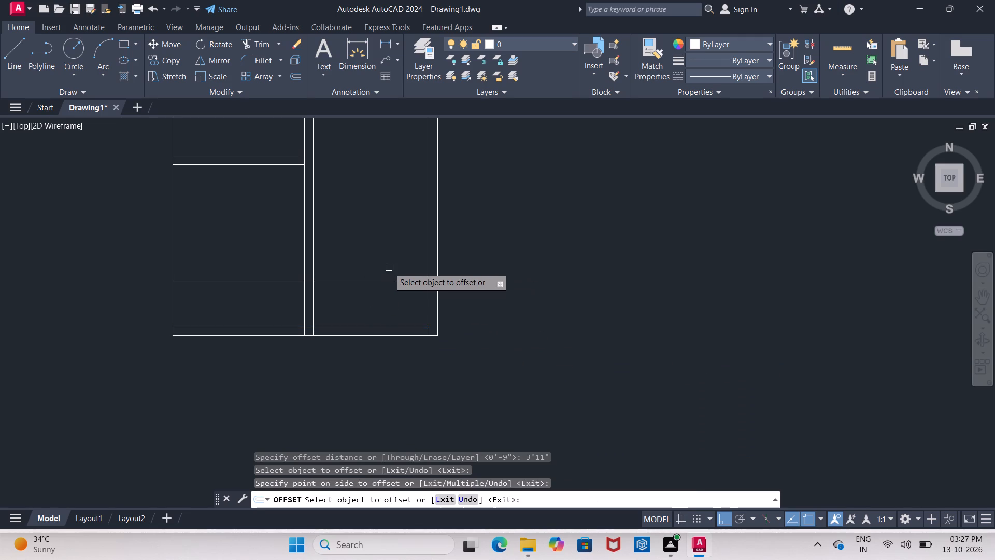
key("Return")
Offset the horizontal line lying 3'11" above the lowest wall 9" upward to form the division wall.
key("Return")
type("9\"")
key("Return")
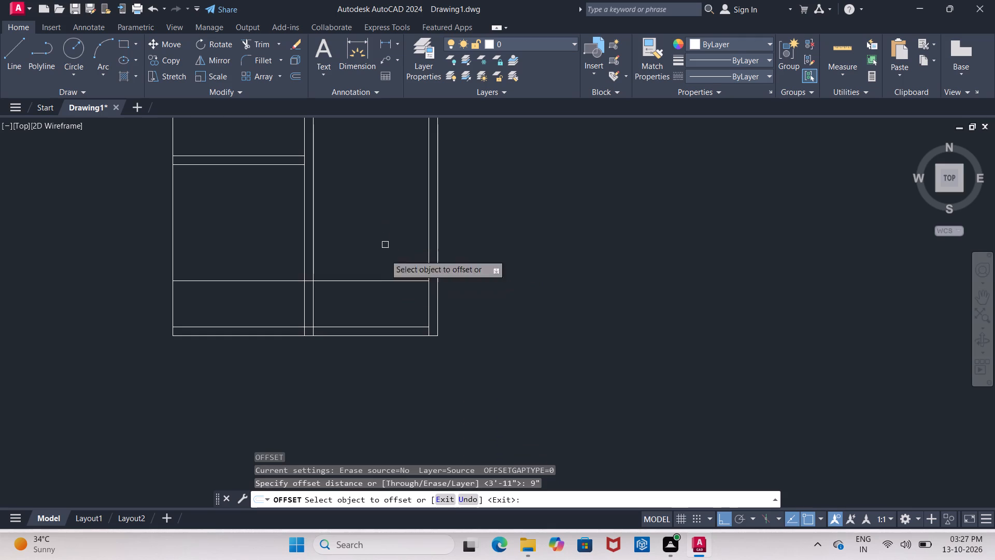
left_click(385, 278)
left_click(377, 217)
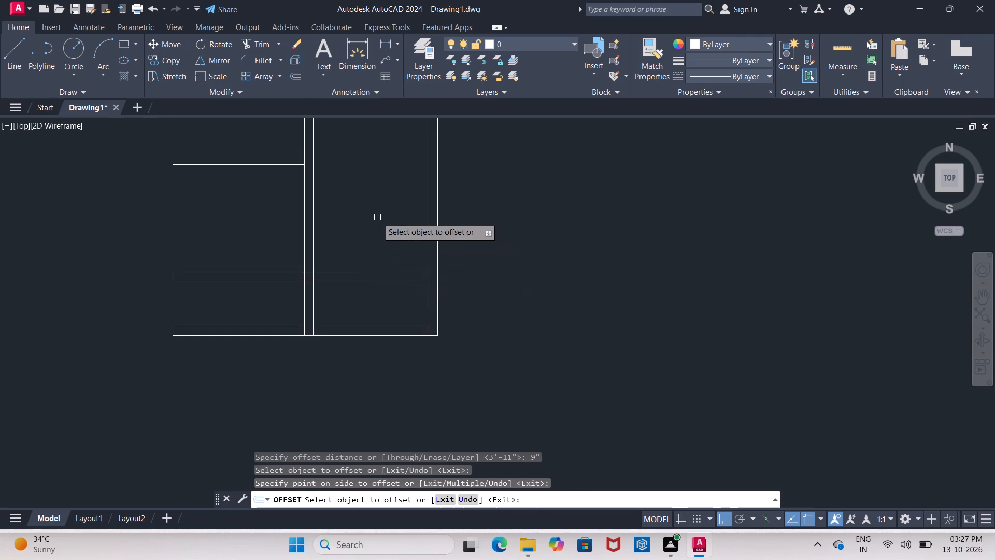
key("Escape")
Trim both division wall lines where they cross the room left of the middle vertical wall.
type("TR")
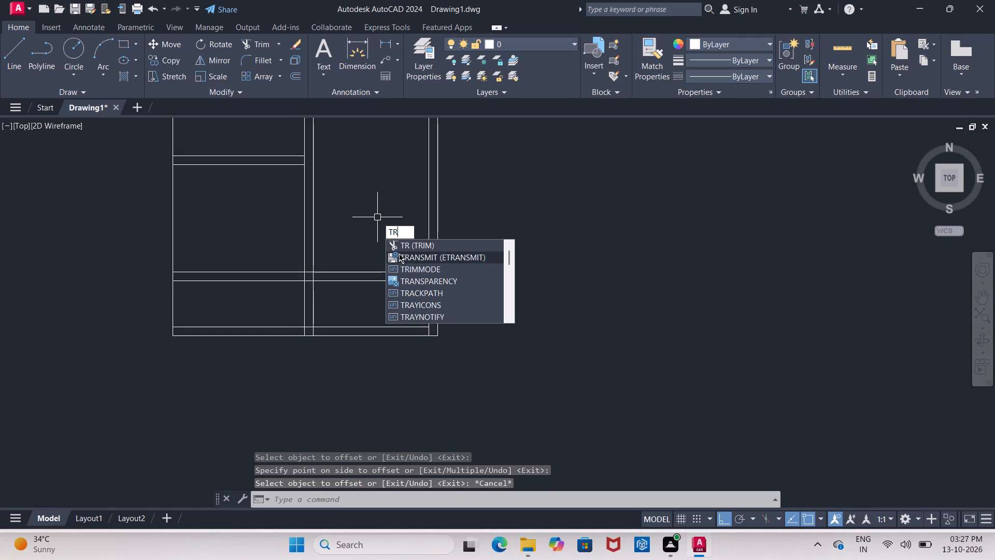
left_click(399, 245)
left_click_drag(257, 256, 265, 309)
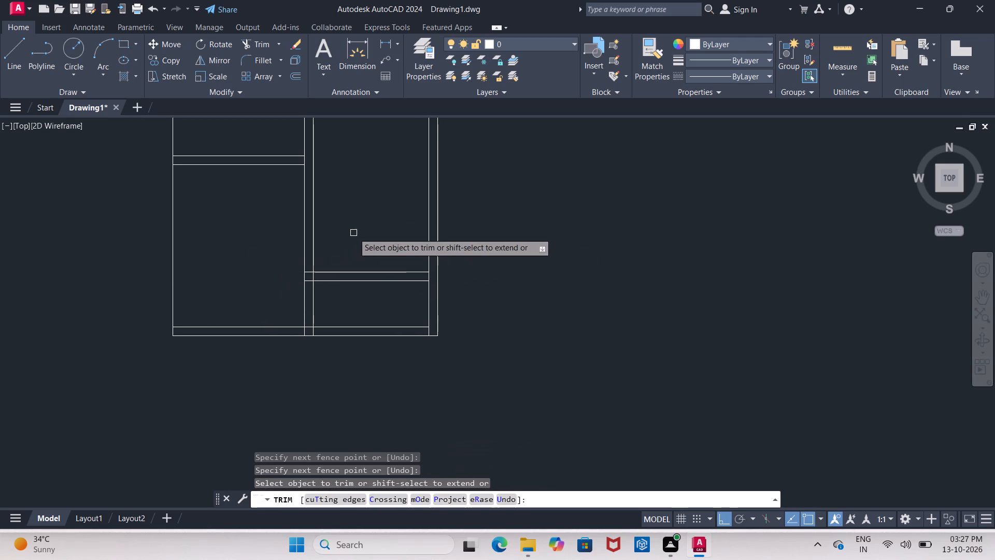
middle_click_drag(354, 232, 279, 262)
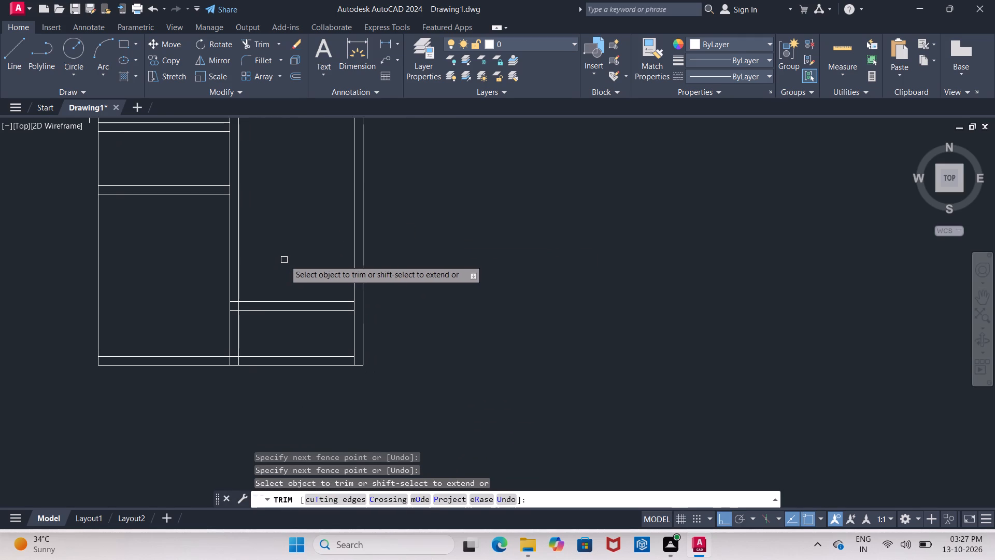
middle_click_drag(289, 257, 293, 267)
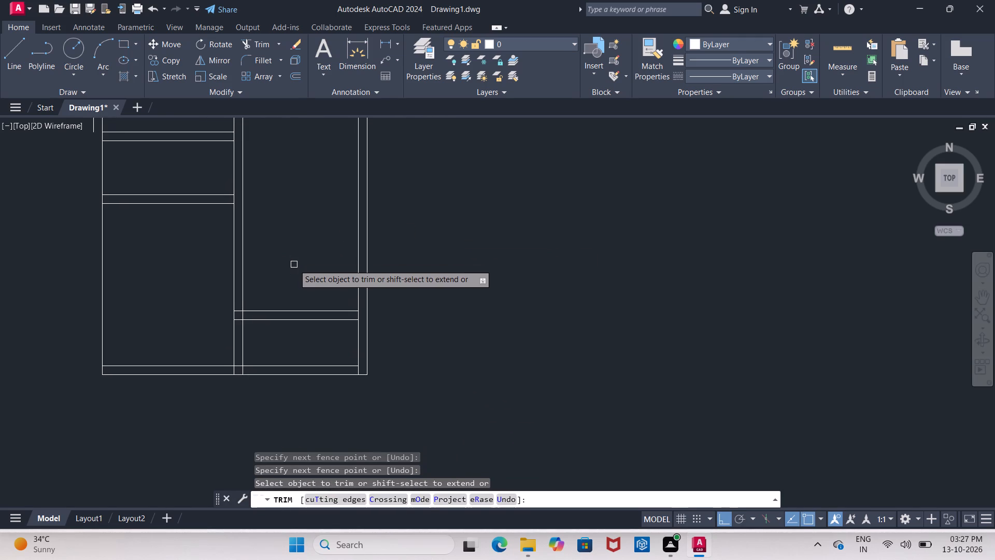
key("Escape")
Offset the upper line of the division wall 9'10" upward within the adjoining space.
key("o")
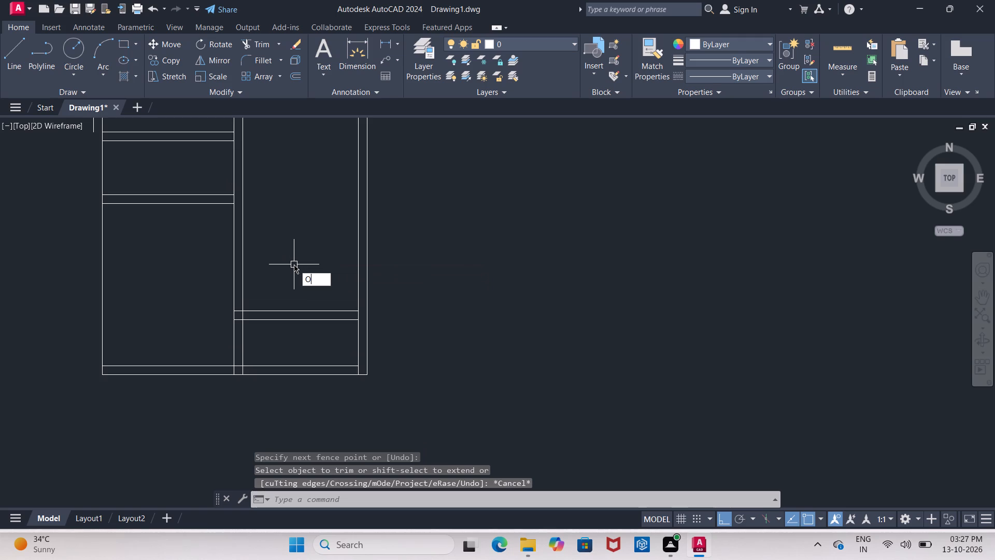
key("Return")
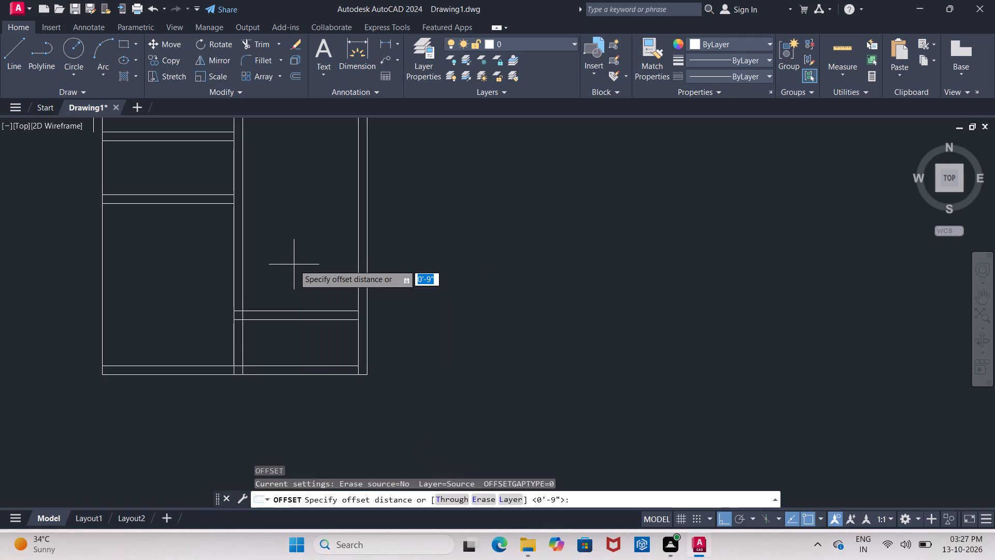
type("9'")
type("10")
key("shift+quotedbl")
key("Return")
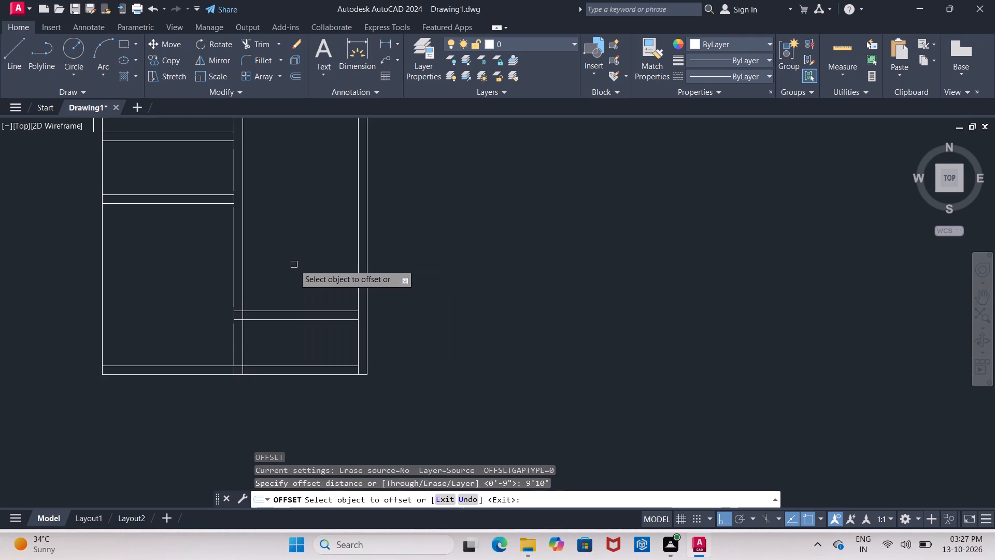
left_click(266, 311)
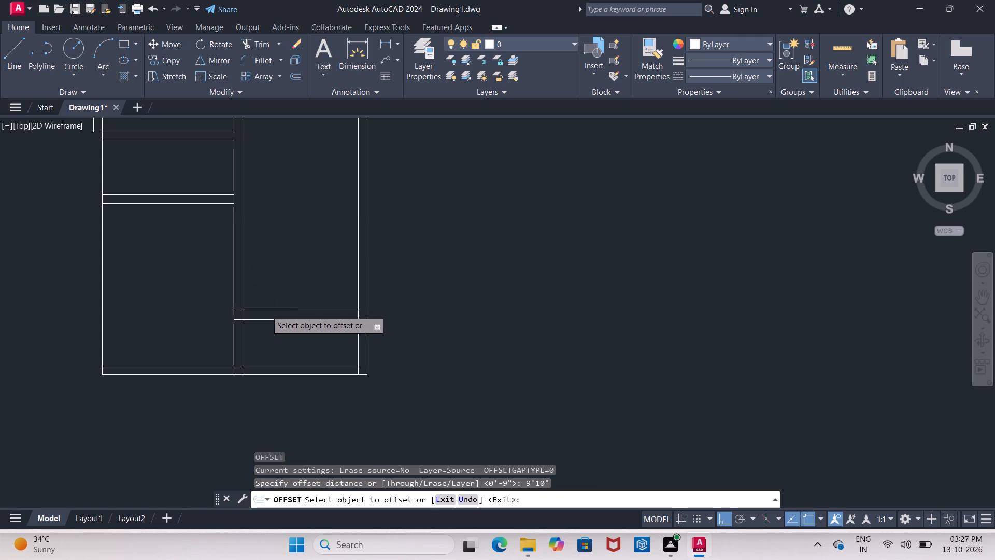
middle_click_drag(269, 179, 274, 216)
left_click(276, 205)
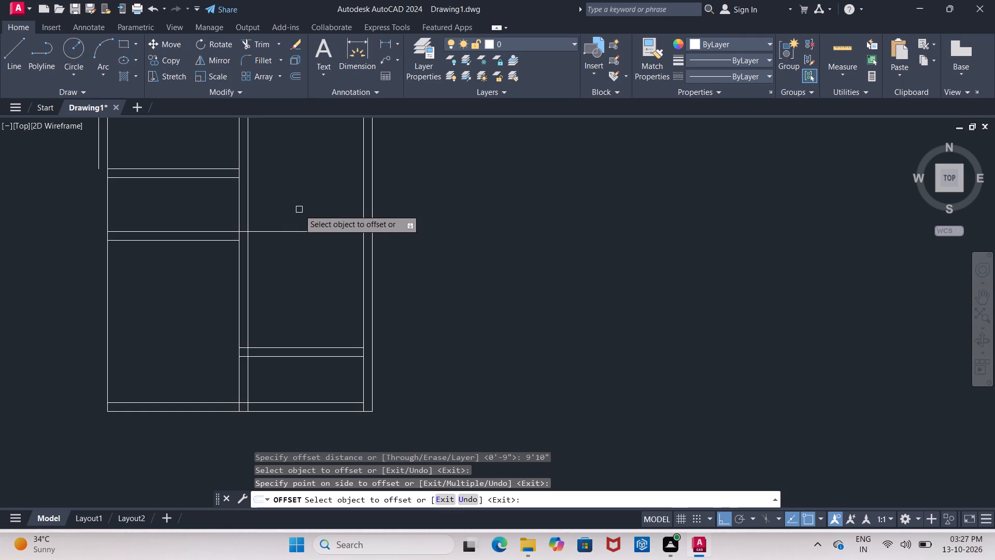
key("Return")
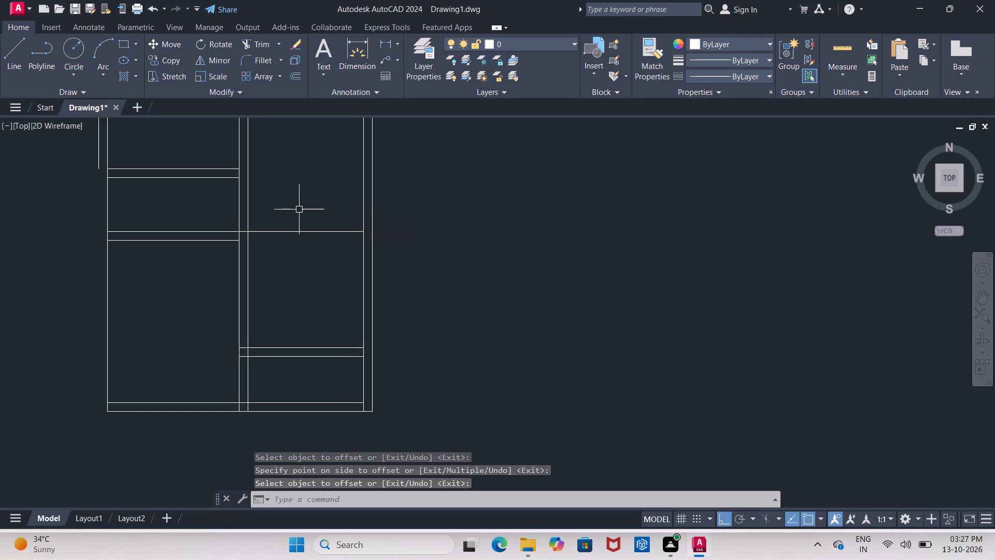
key("Return")
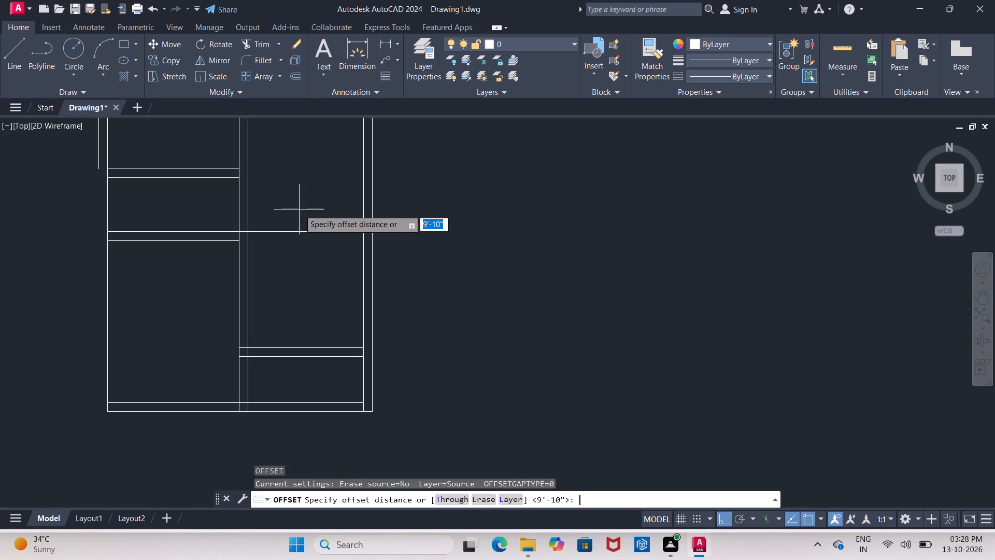
key("Escape")
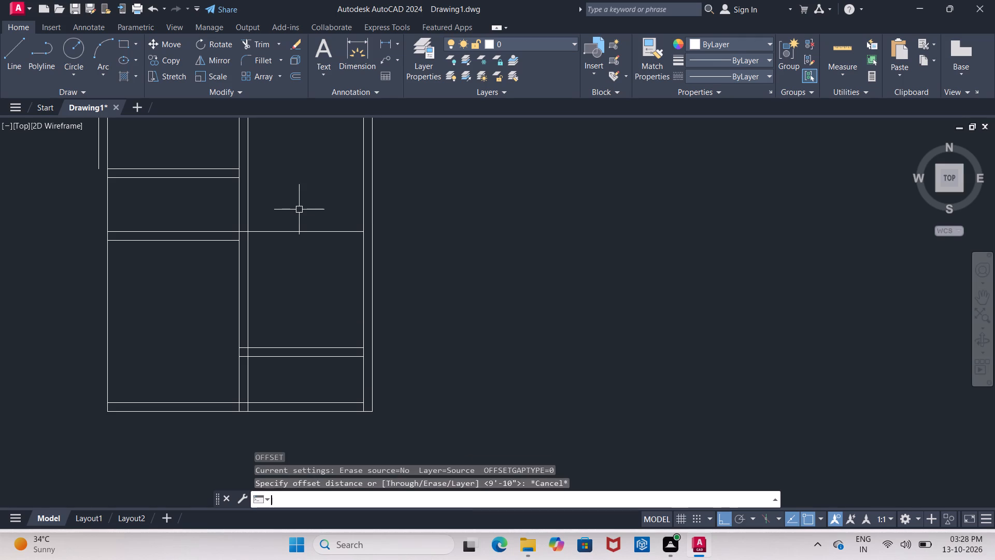
Extend the lower line of the left room's upper wall across the middle wall to the far right wall's inner line.
type("EX")
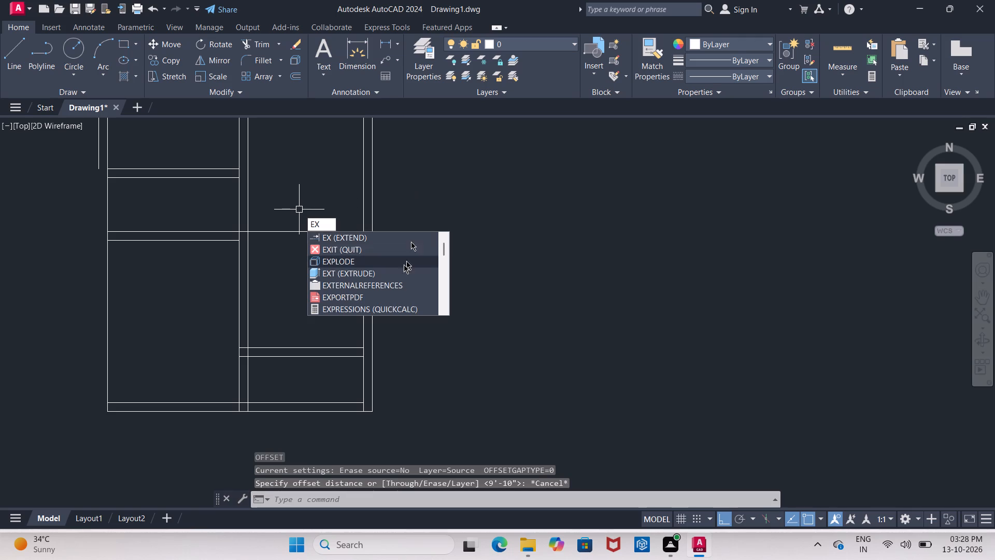
left_click(389, 238)
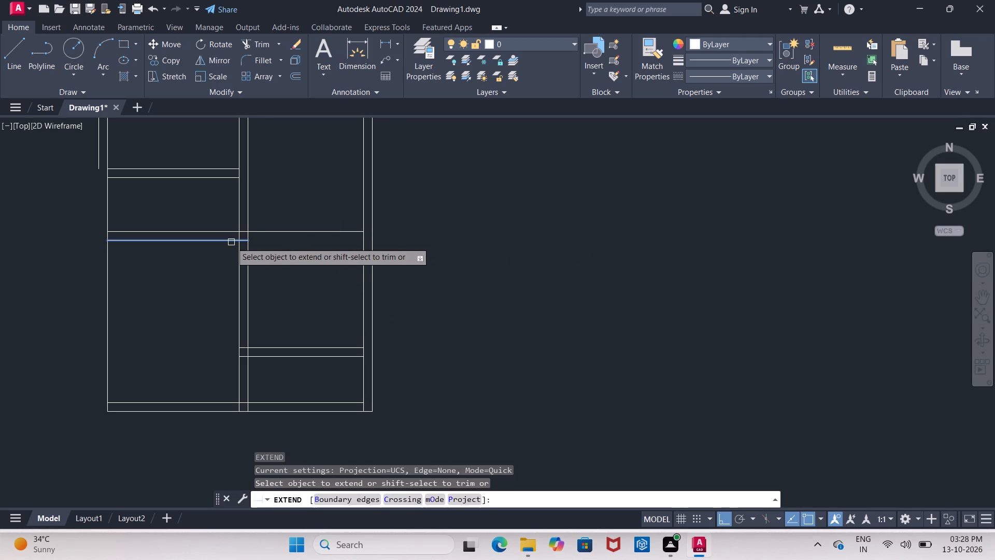
left_click(231, 242)
left_click(244, 244)
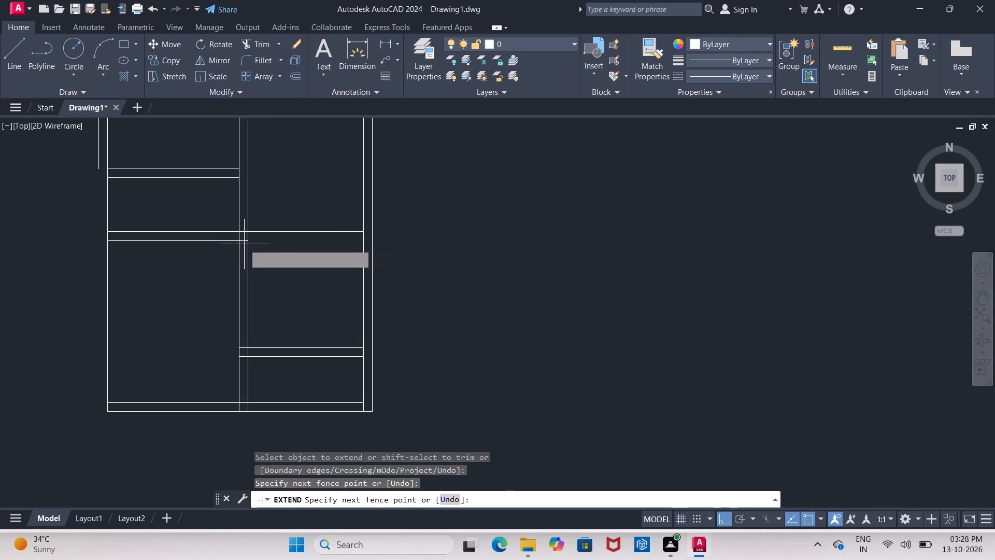
scroll(246, 240, "up", 2)
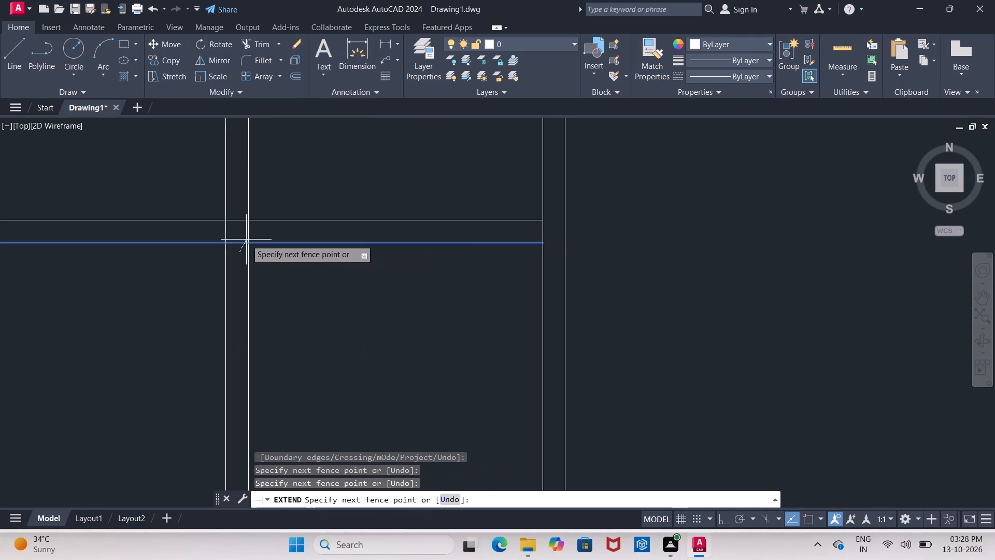
left_click(246, 240)
scroll(305, 271, "down", 2)
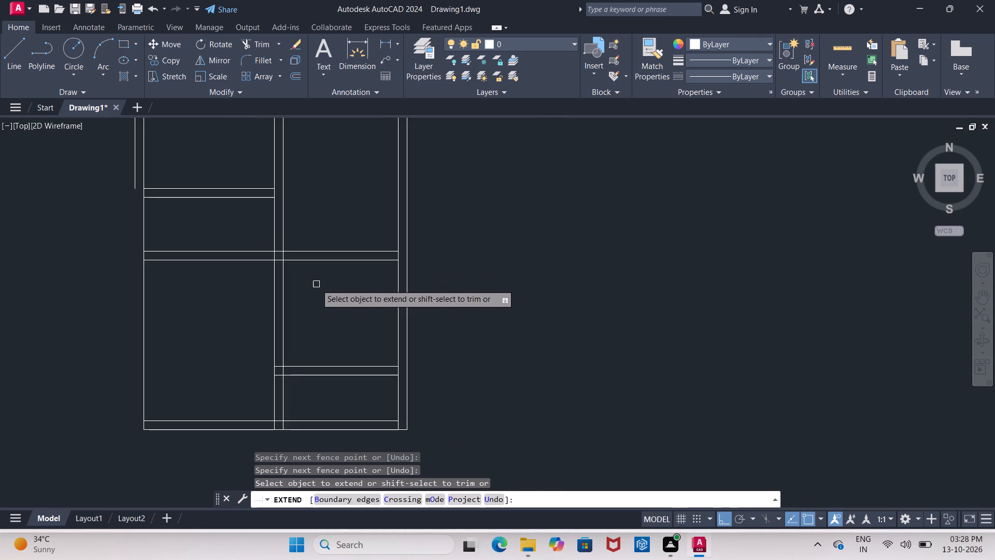
middle_click_drag(316, 284, 308, 274)
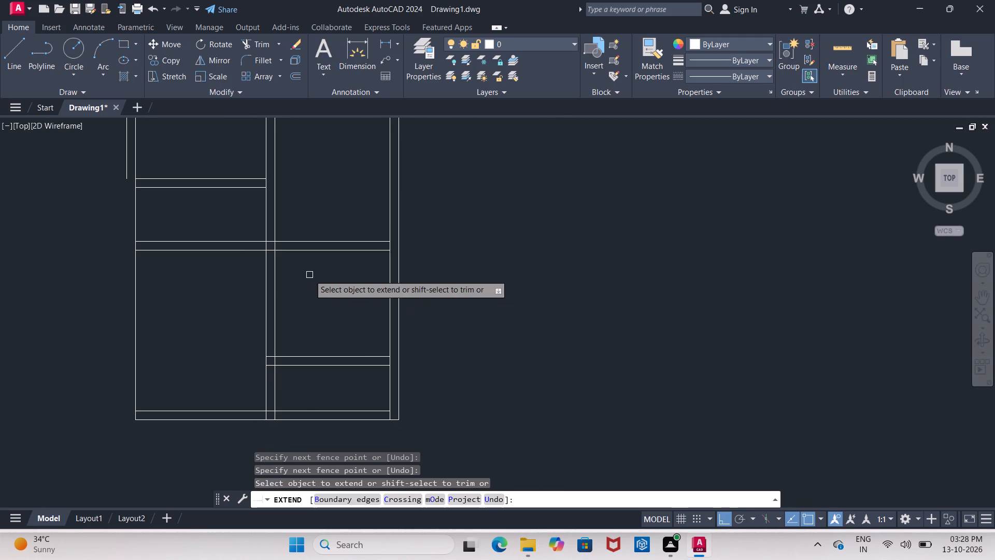
key("Return")
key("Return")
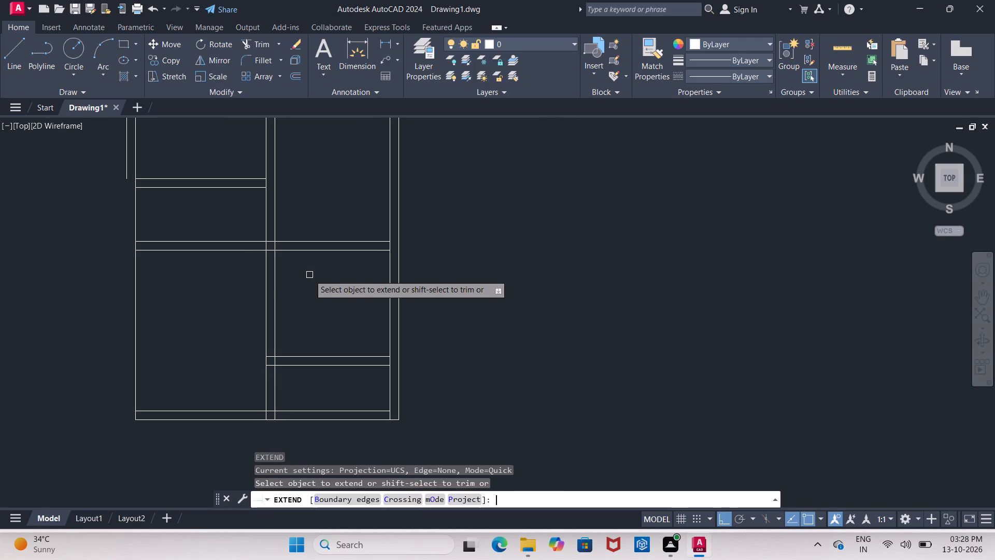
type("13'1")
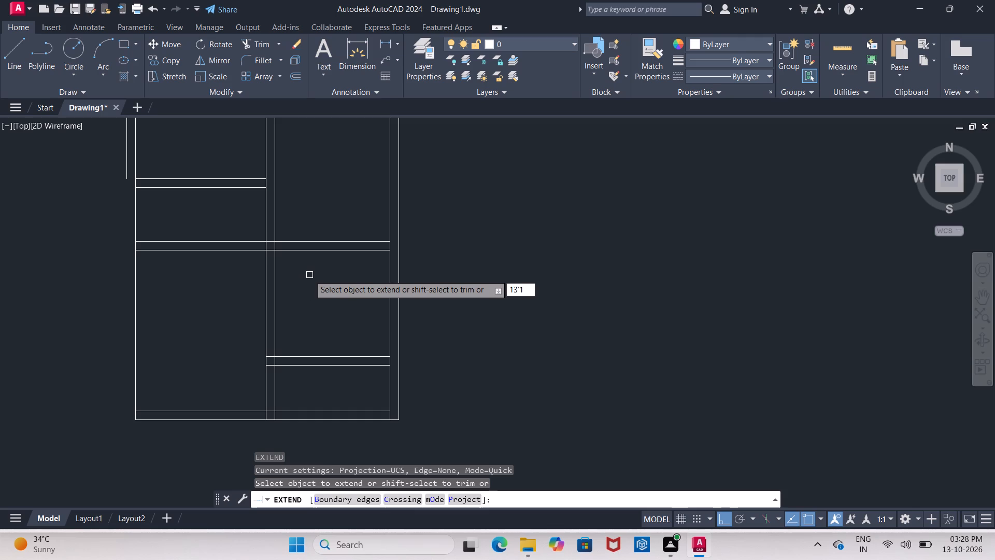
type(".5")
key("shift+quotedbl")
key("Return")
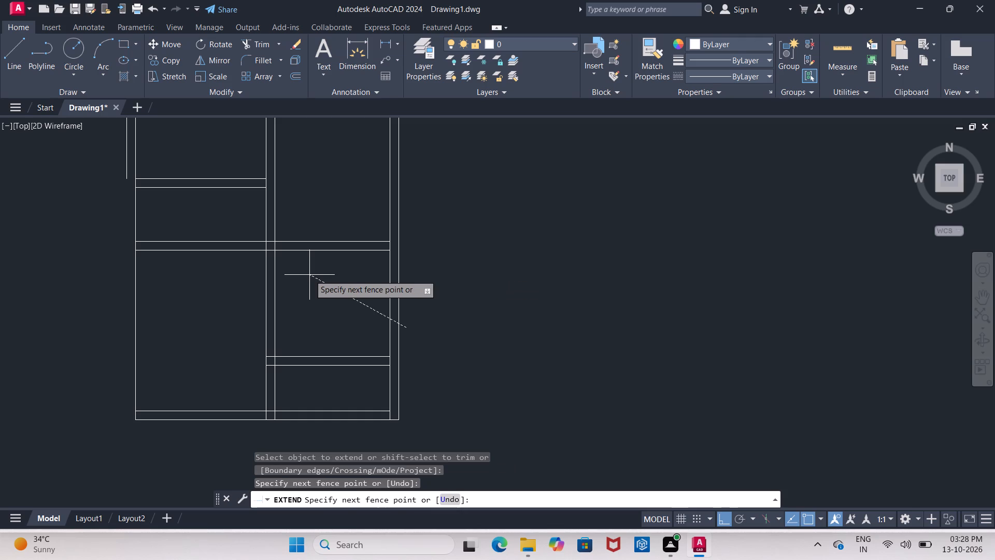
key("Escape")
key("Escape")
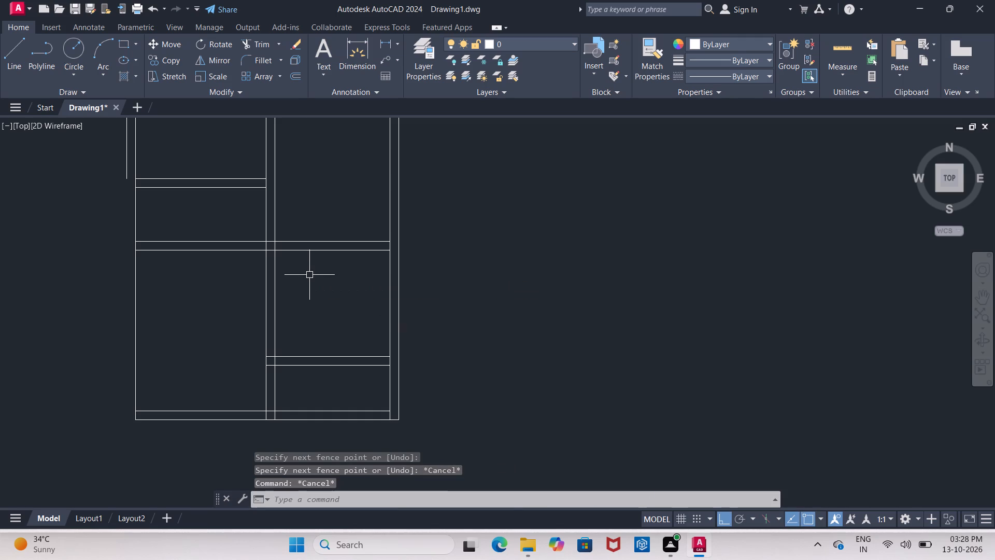
Offset the right line of the middle vertical wall 13'1.5" to the right.
key("o")
key("Return")
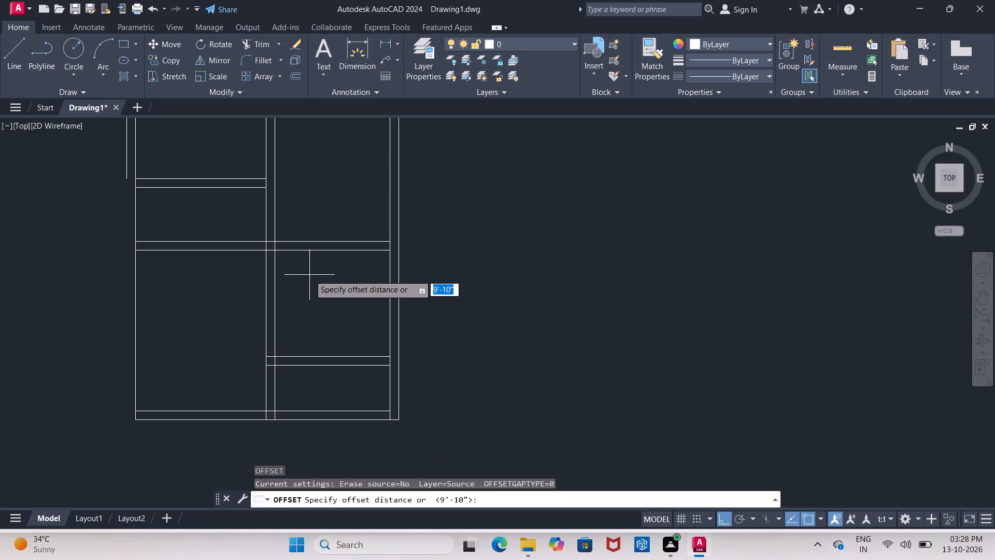
type("13.")
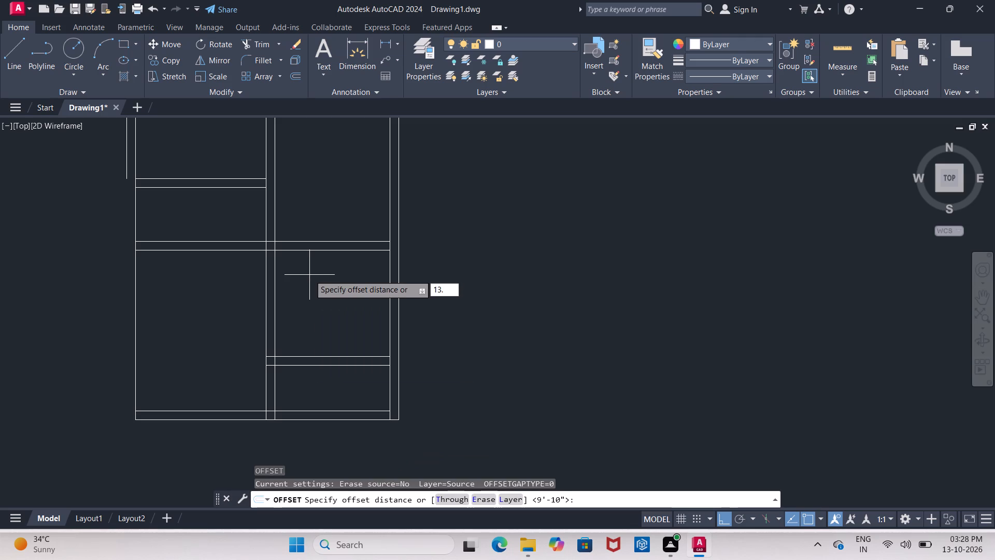
key("BackSpace")
key("apostrophe")
key("1")
type(".5")
key("shift+quotedbl")
key("Return")
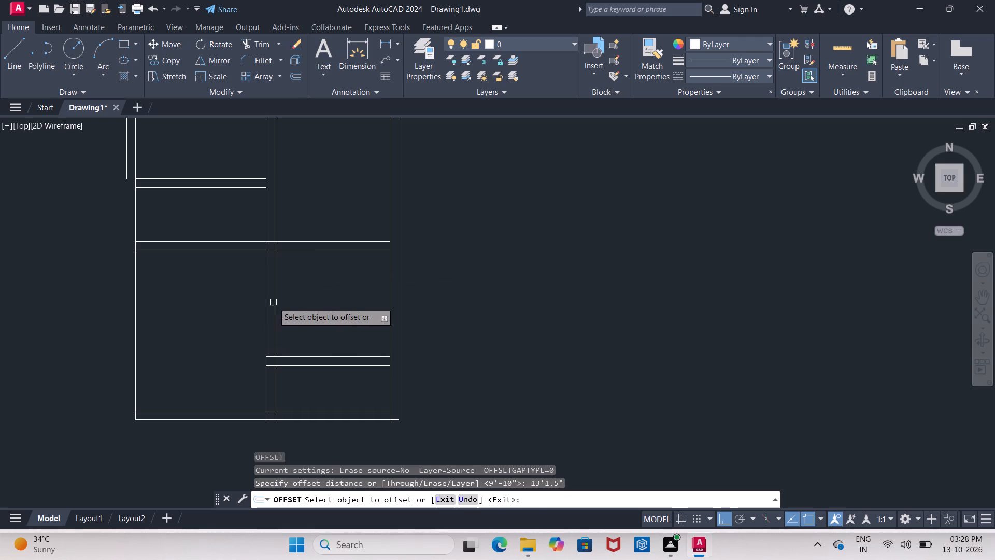
left_click(273, 302)
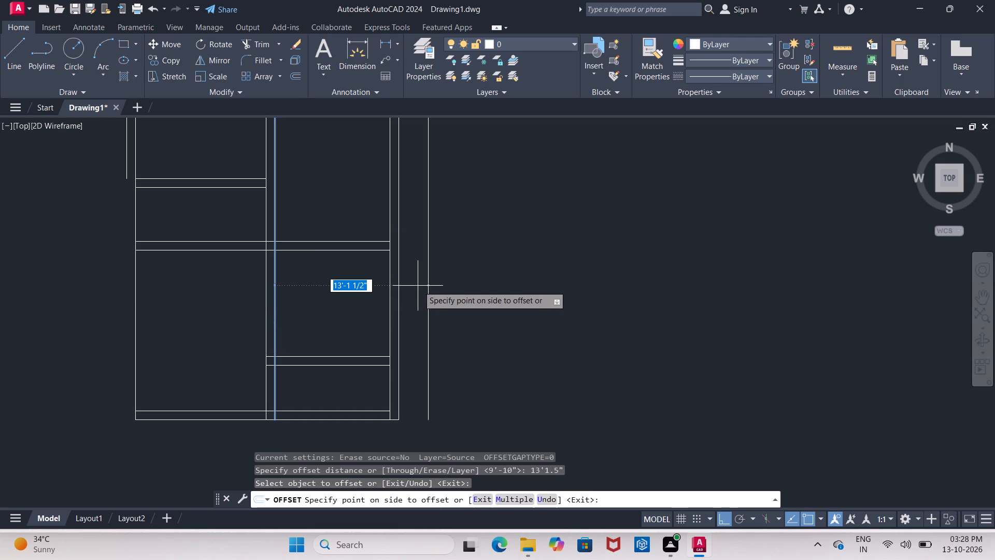
left_click(509, 294)
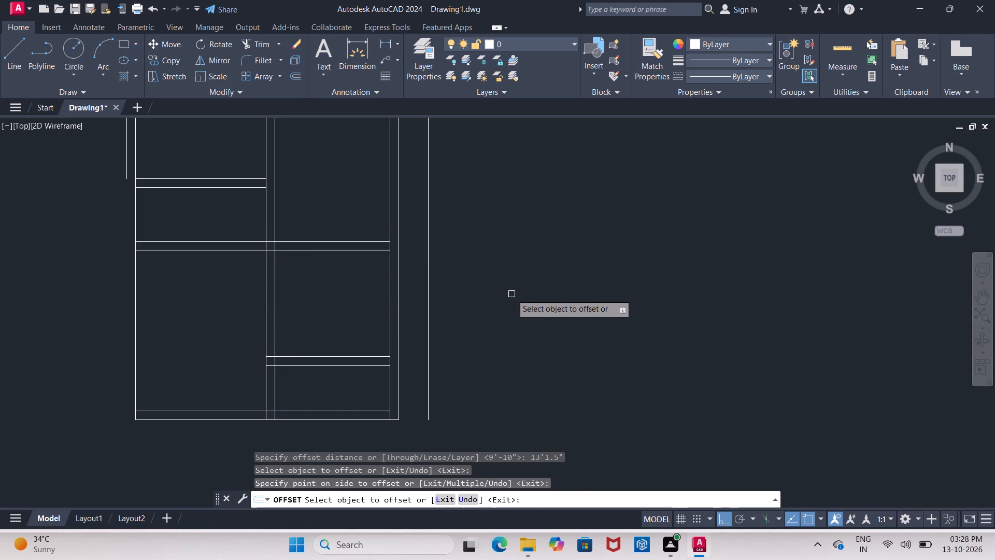
key("Return")
Offset the new far-right vertical line 9" to the right to form the wall thickness.
key("Return")
key("9")
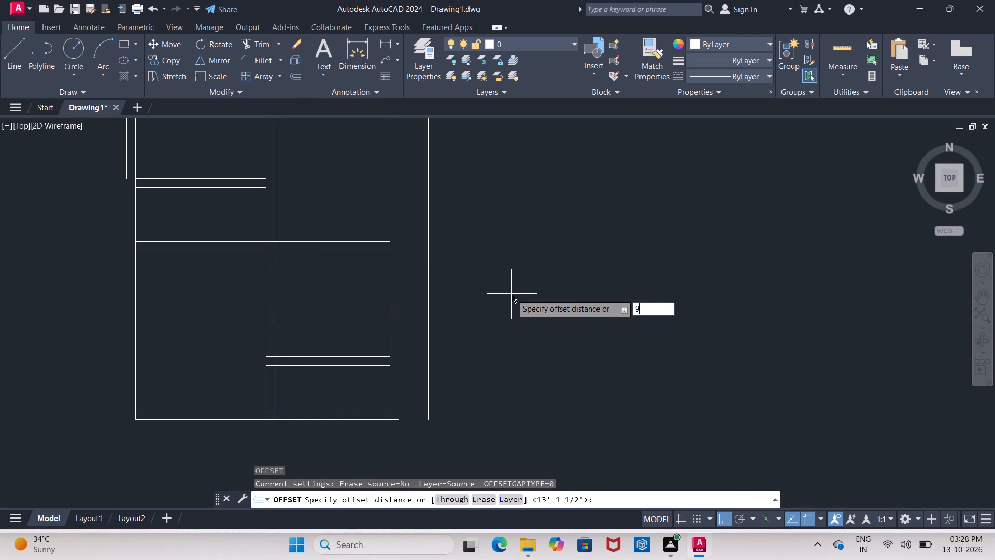
key("shift+quotedbl")
key("Return")
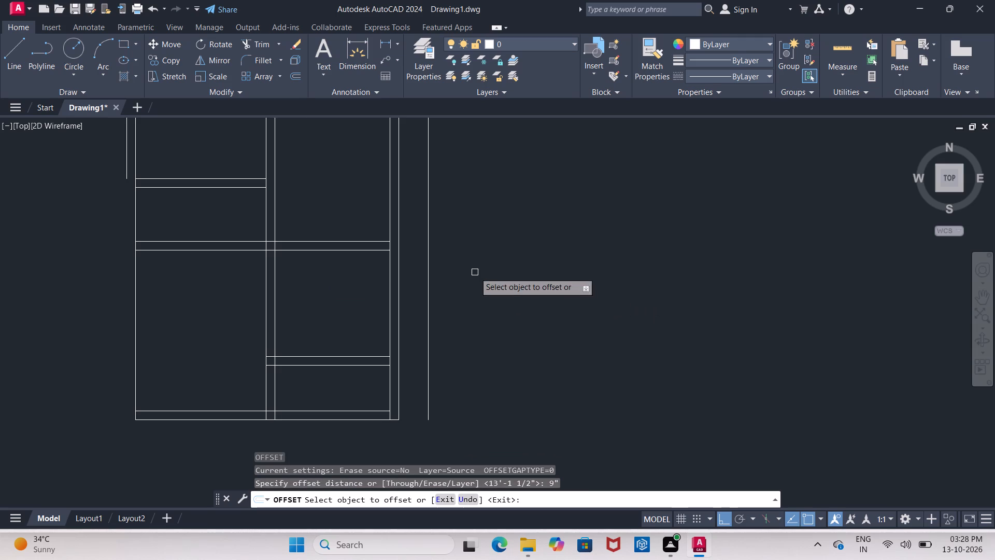
left_click(427, 314)
left_click(494, 321)
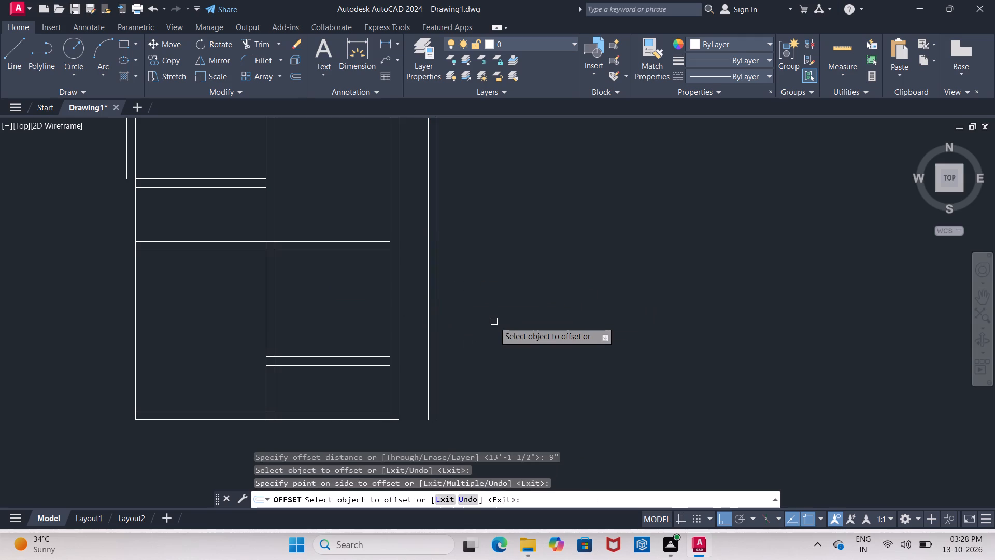
key("Escape")
Extend both lines of the middle horizontal wall past the former right wall to the new right wall's outer line.
type("EX")
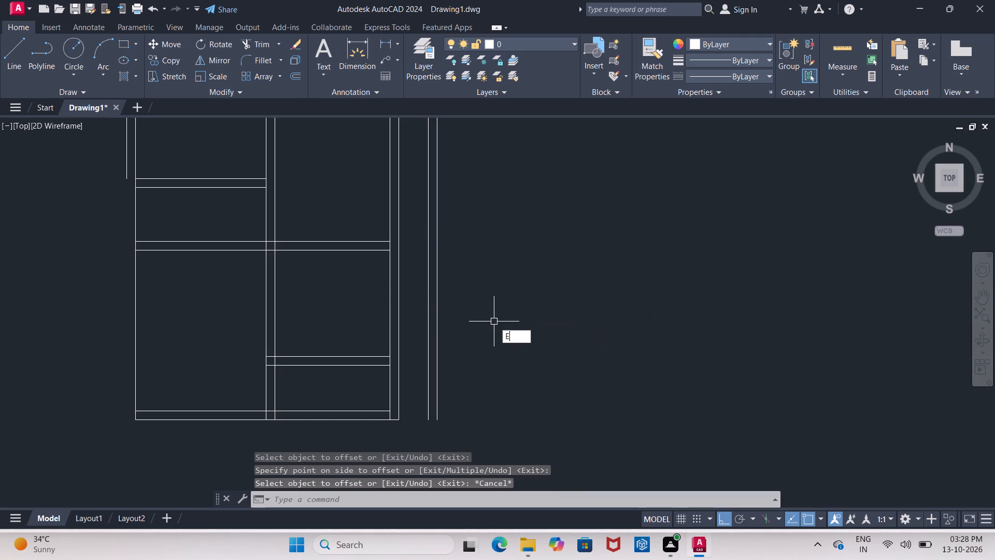
left_click(564, 348)
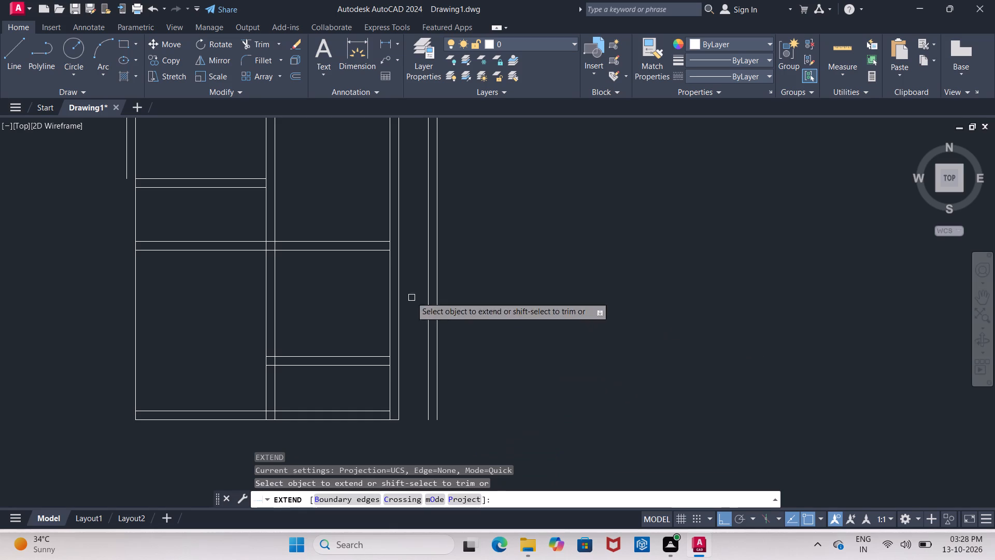
left_click(382, 240)
scroll(401, 242, "up", 2)
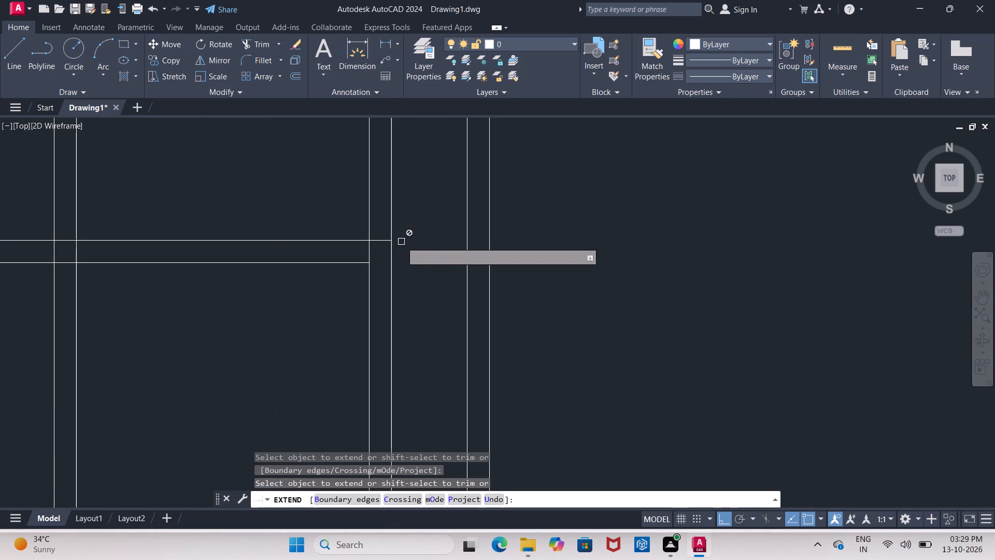
left_click(389, 240)
left_click(388, 240)
left_click(388, 240)
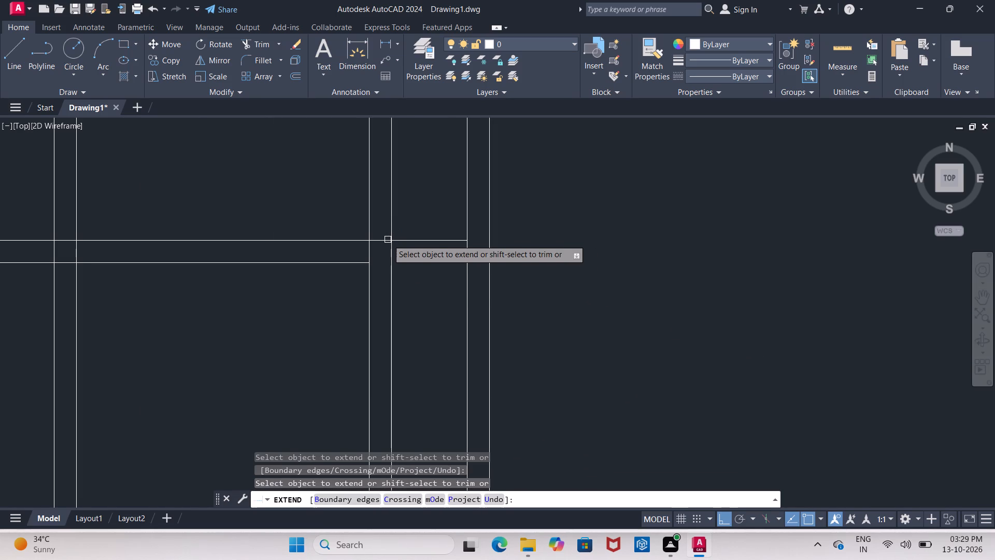
left_click(362, 263)
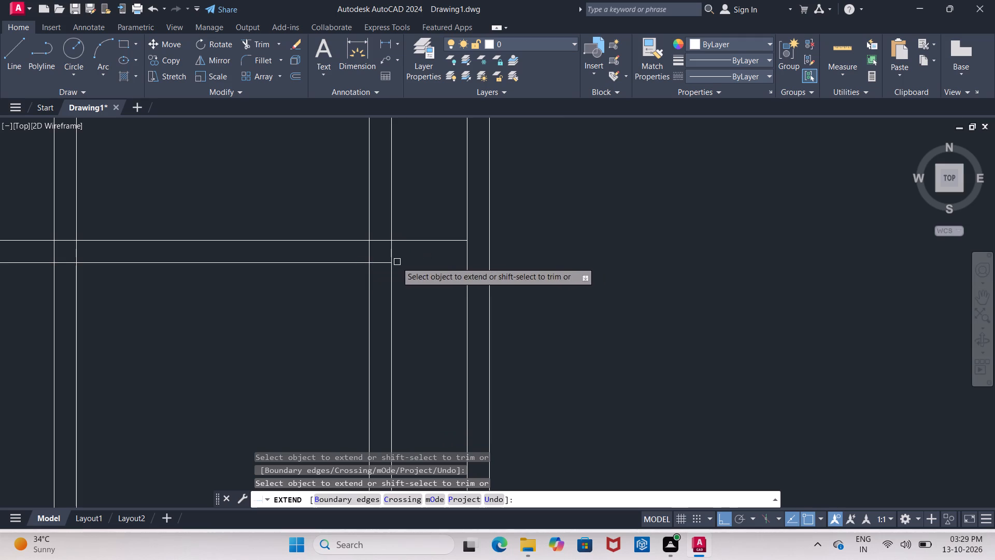
left_click(388, 262)
left_click(388, 262)
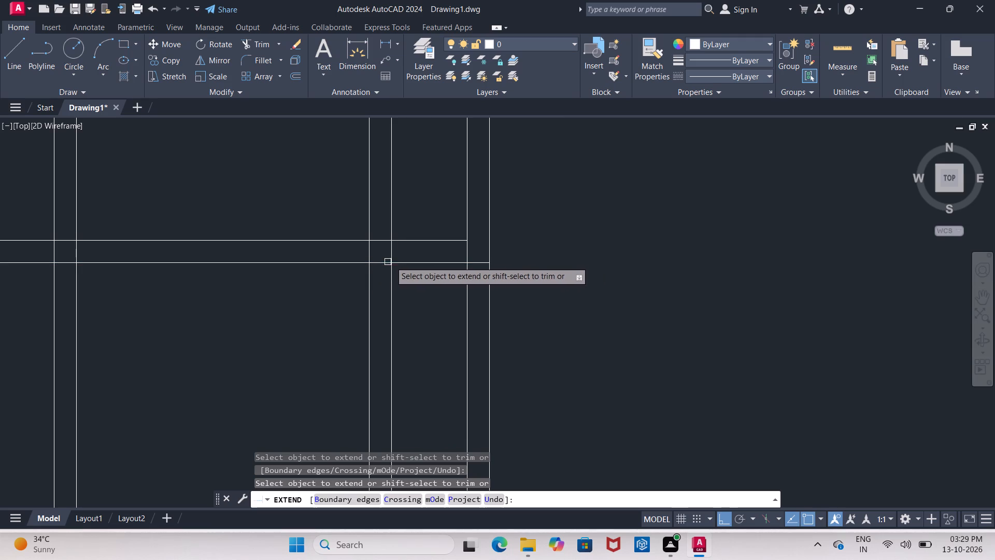
middle_click_drag(442, 281, 445, 264)
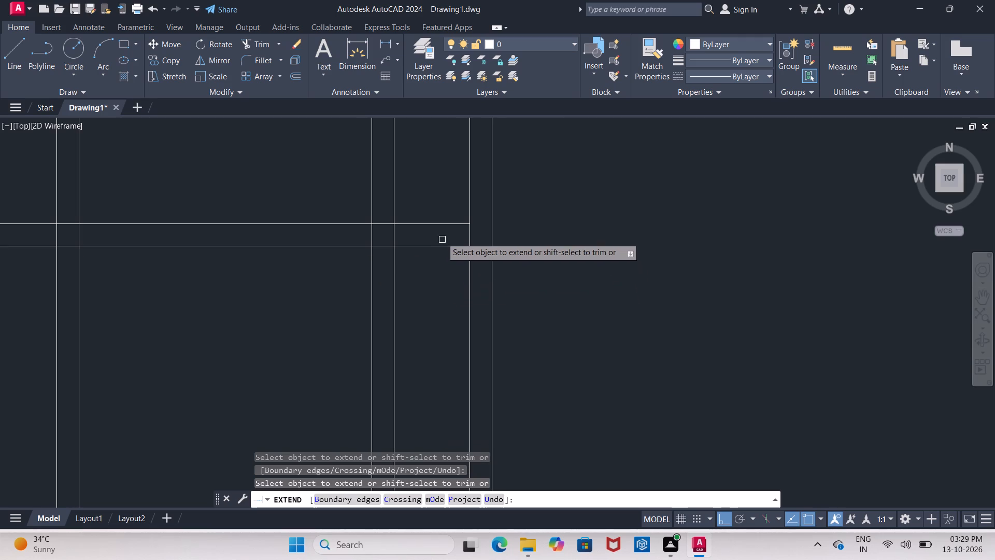
left_click(439, 226)
middle_click_drag(443, 327, 460, 343)
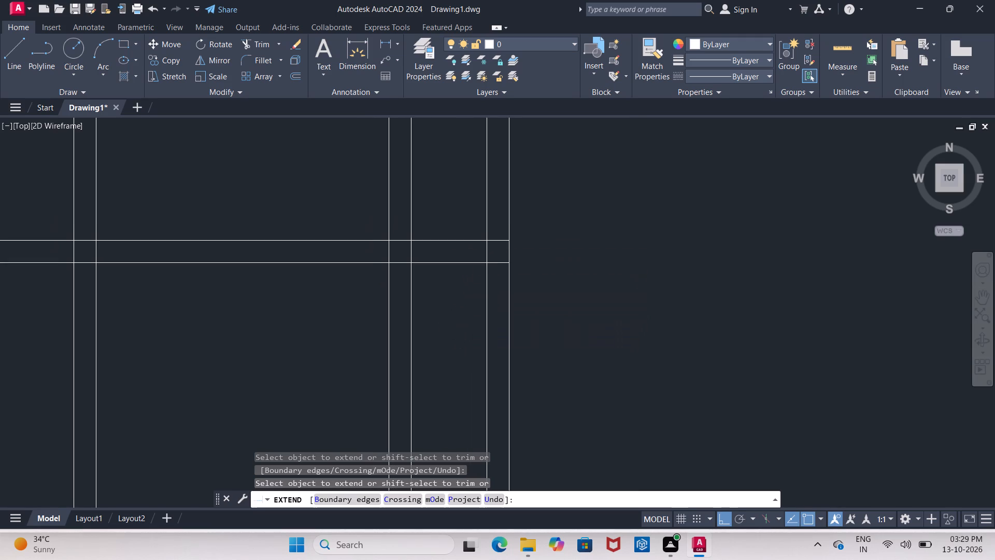
key("Escape")
Trim both lines of the former right wall above the middle horizontal wall.
type("TR")
key("Return")
key("Return")
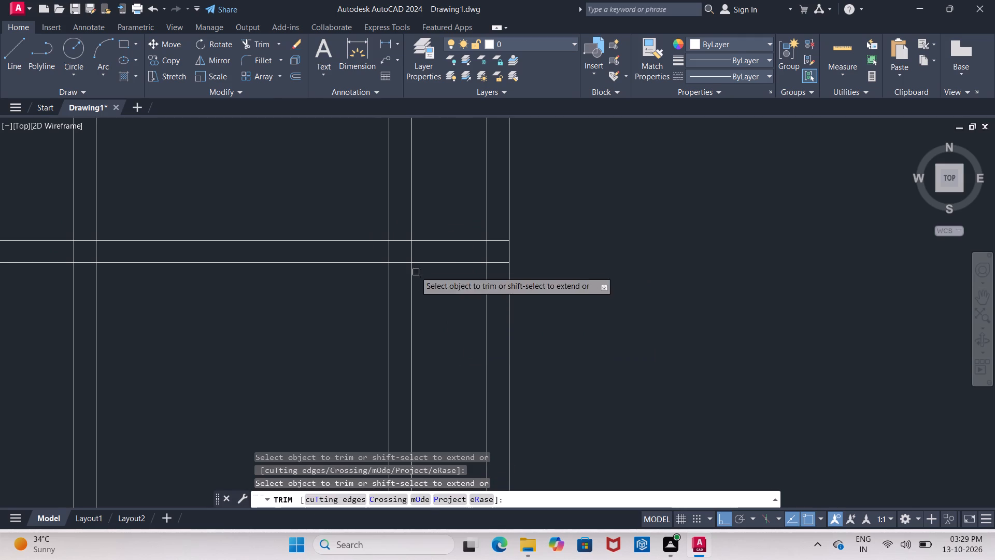
left_click_drag(351, 180, 418, 227)
left_click(422, 229)
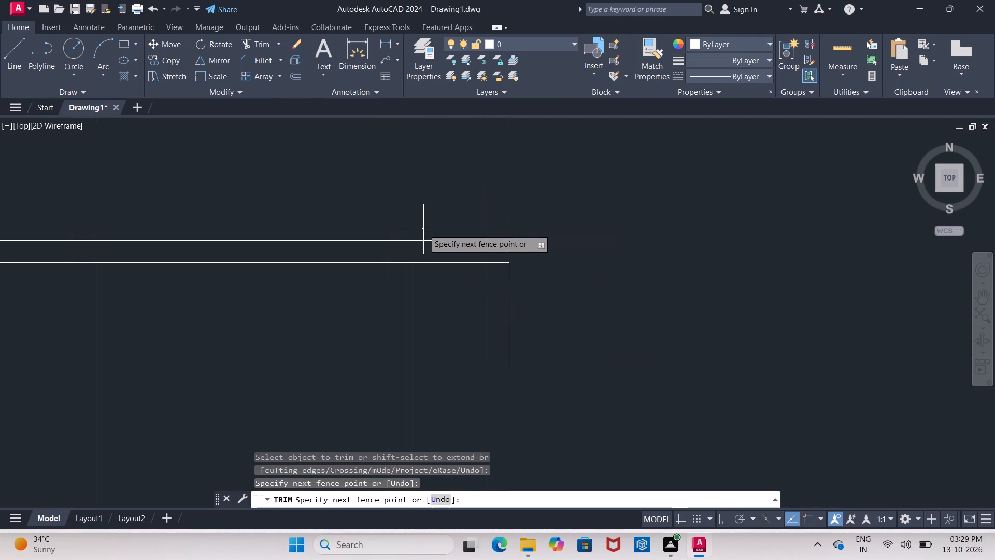
scroll(425, 229, "down", 4)
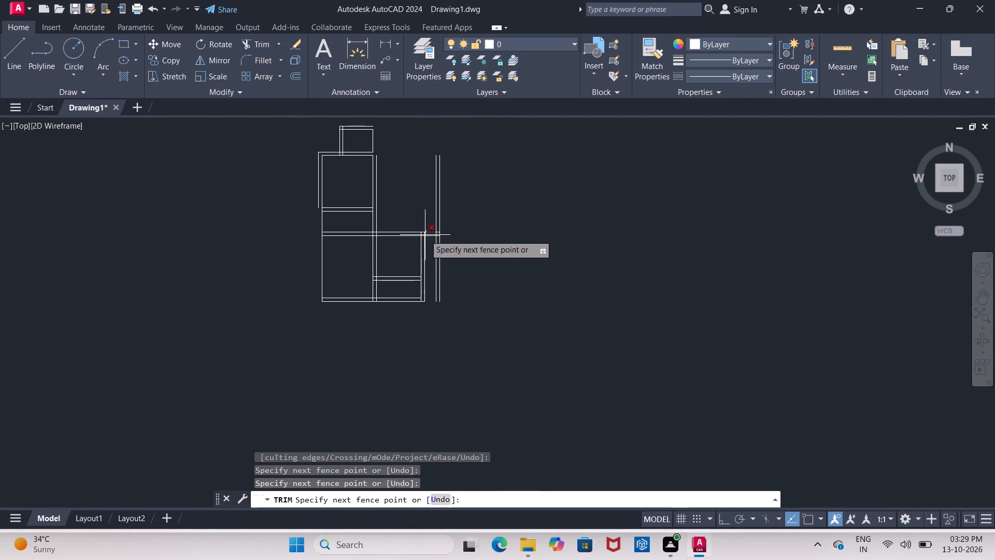
scroll(425, 235, "up", 2)
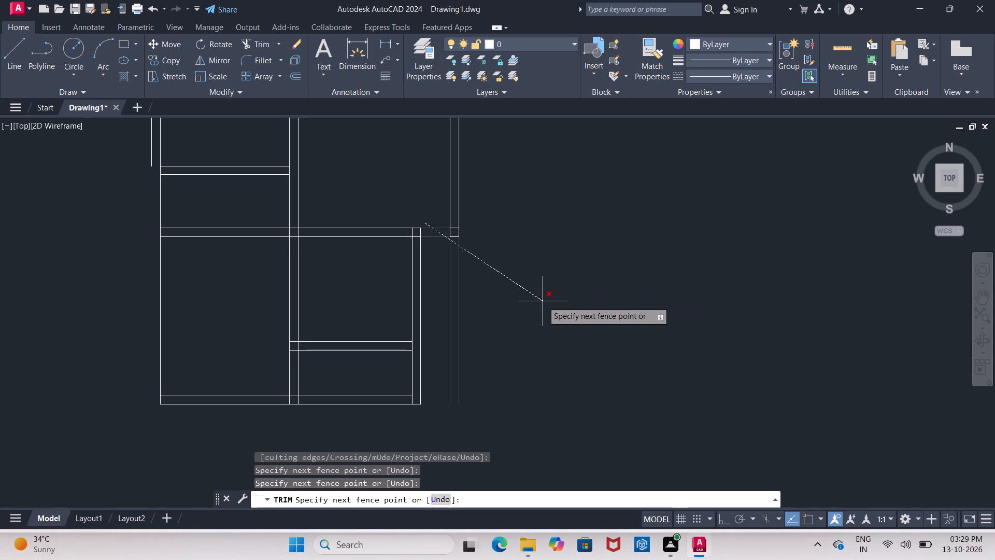
key("Escape")
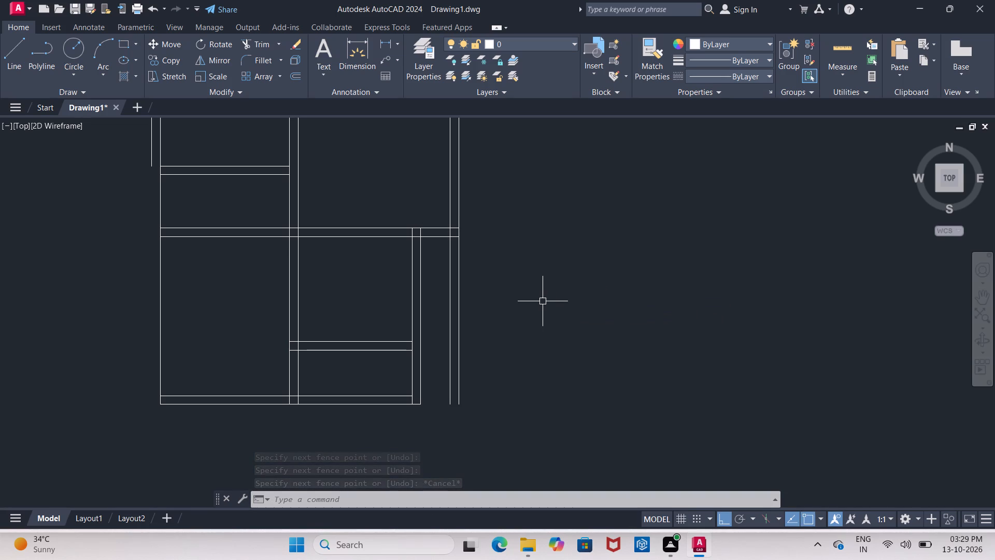
Extend both lines of the lower division wall to the new right wall's outer line.
type("EX")
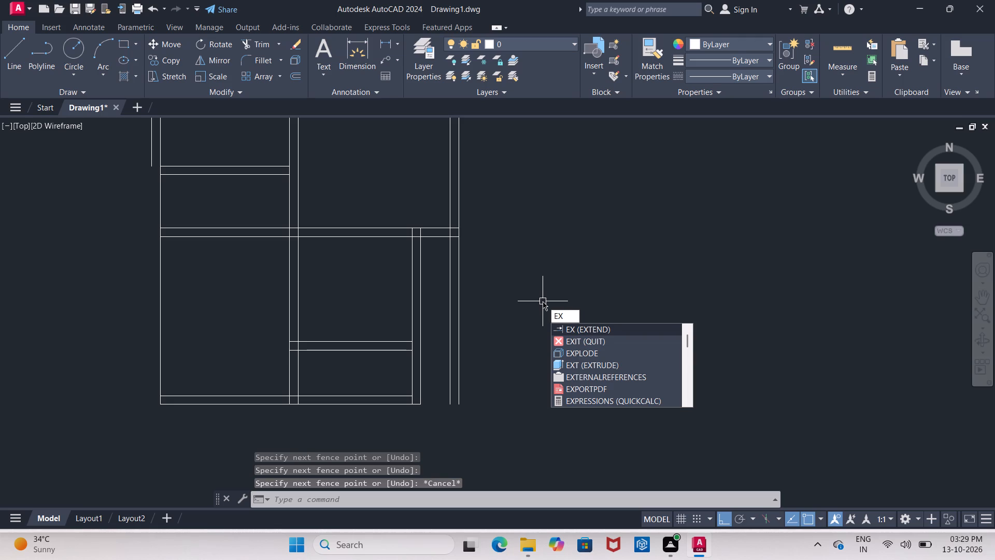
left_click(577, 326)
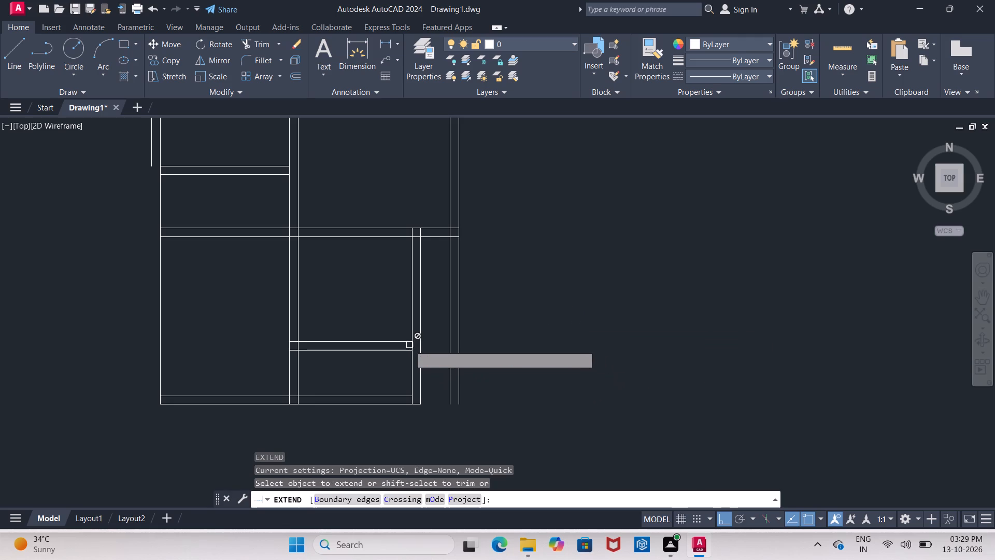
left_click(405, 341)
left_click(405, 341)
left_click(404, 355)
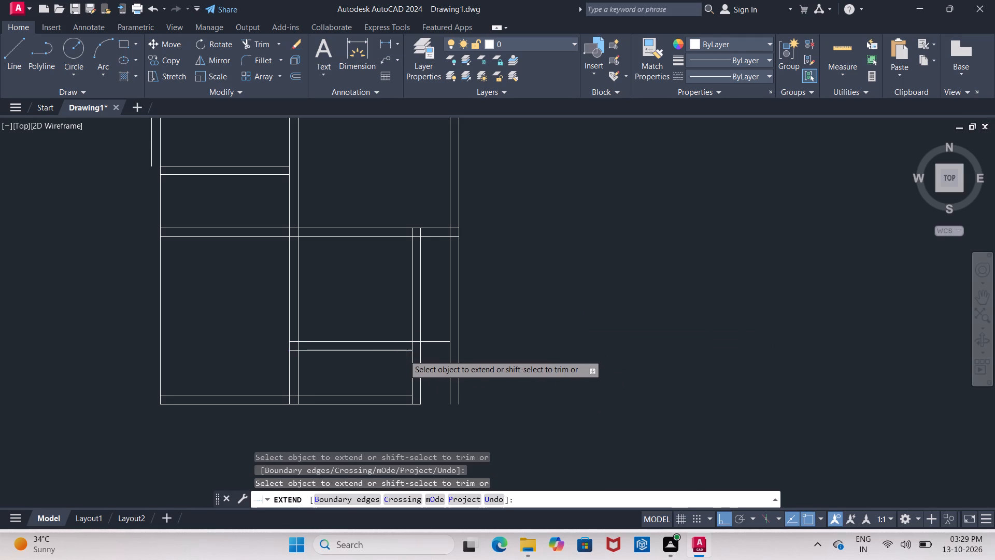
left_click(404, 351)
left_click(406, 349)
left_click(406, 349)
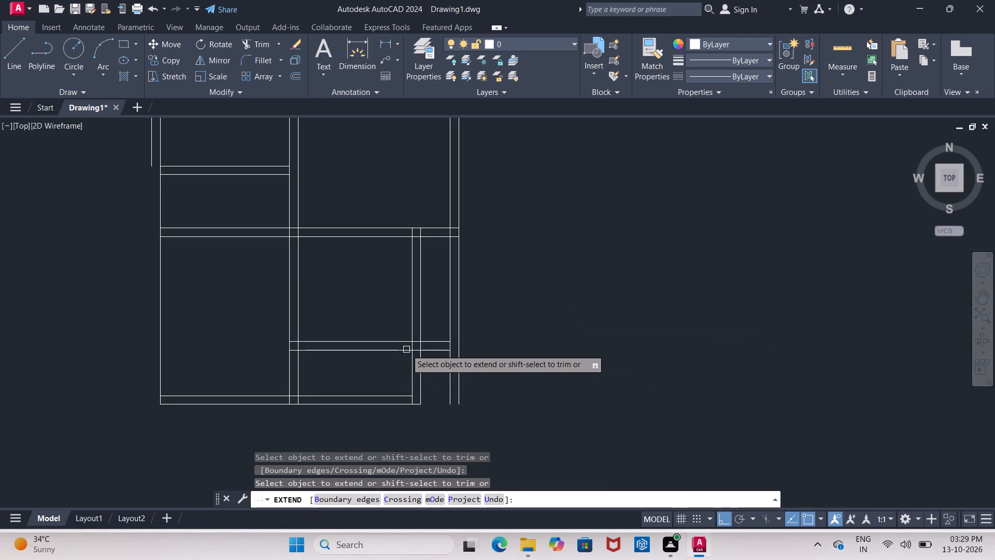
left_click(433, 352)
left_click(437, 344)
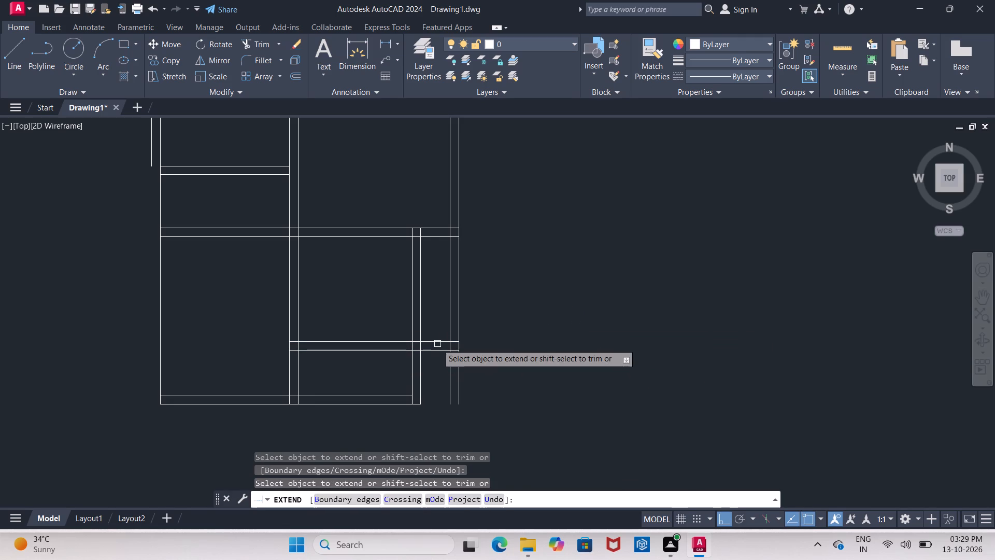
key("Escape")
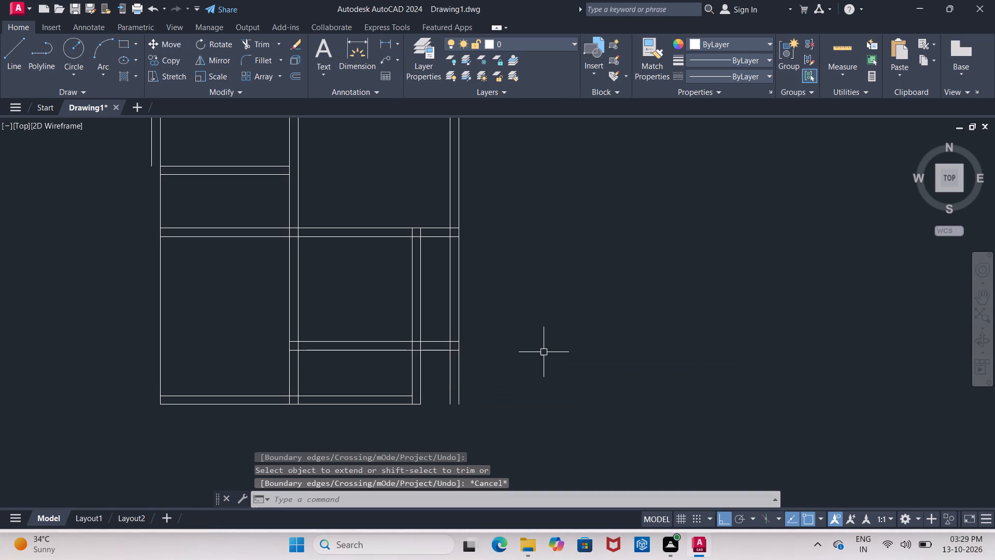
Trim away the former right wall and the bottom wall lines below the lower division wall, right of the middle vertical wall.
type("TR")
key("Return")
key("Return")
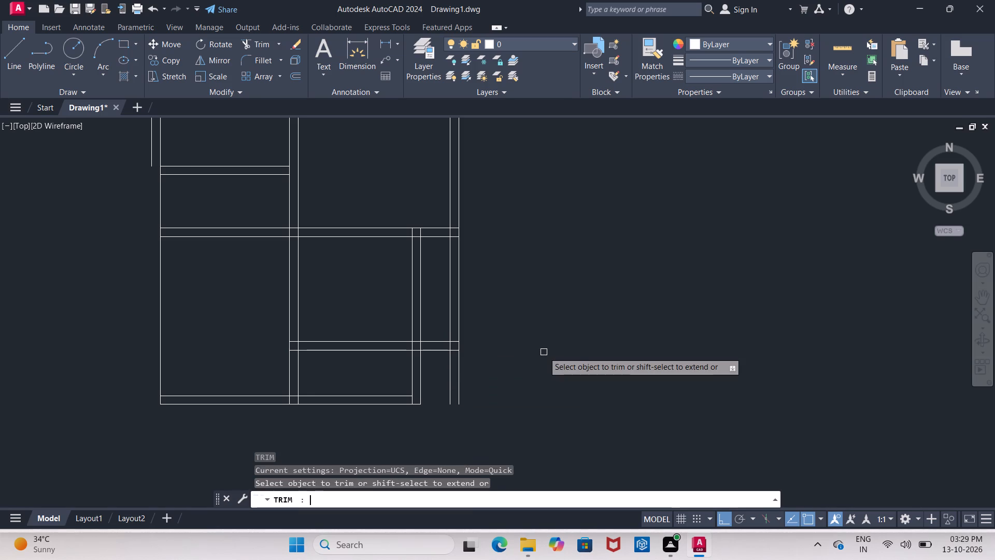
left_click_drag(388, 377, 419, 399)
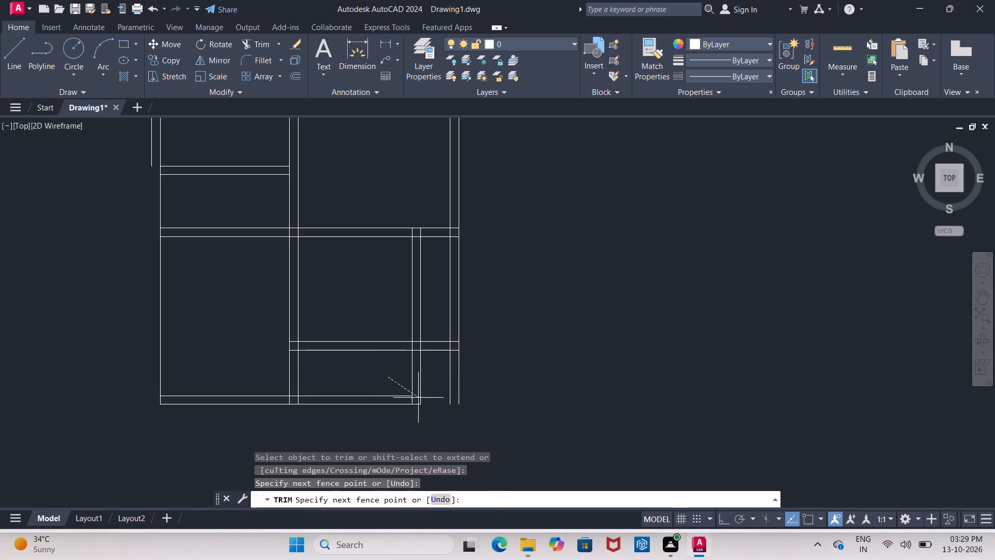
left_click_drag(419, 399, 425, 405)
left_click_drag(388, 405, 367, 431)
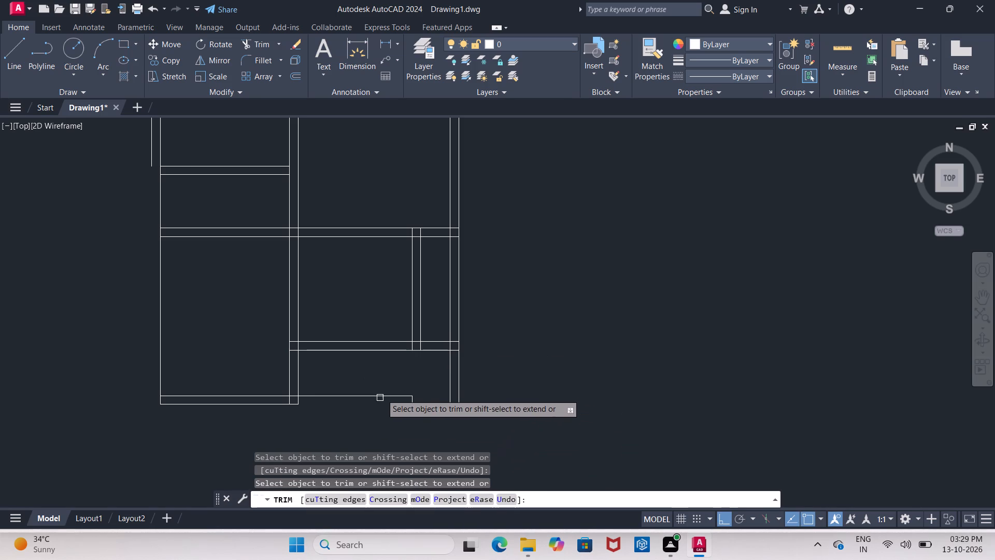
left_click(389, 383)
left_click_drag(390, 382, 381, 409)
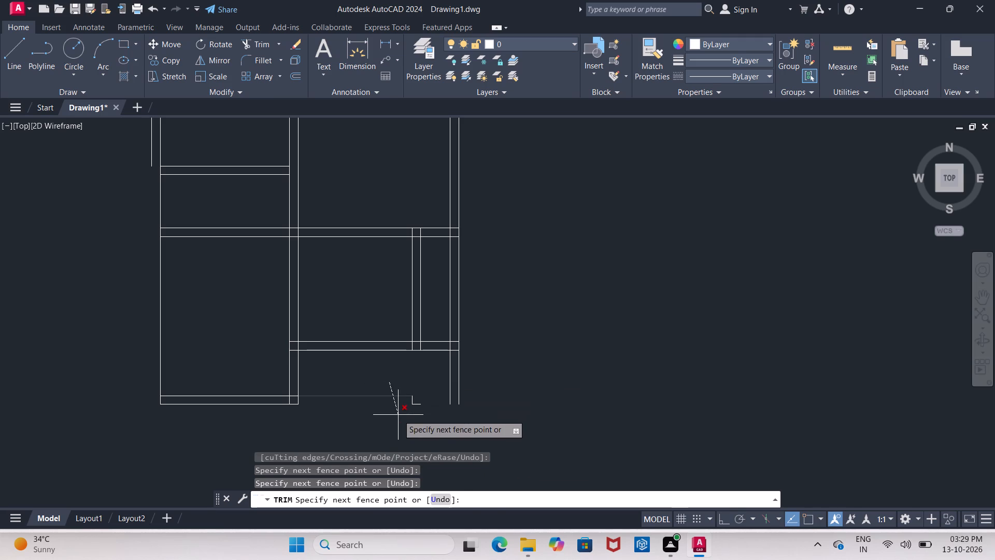
left_click(398, 415)
left_click(405, 393)
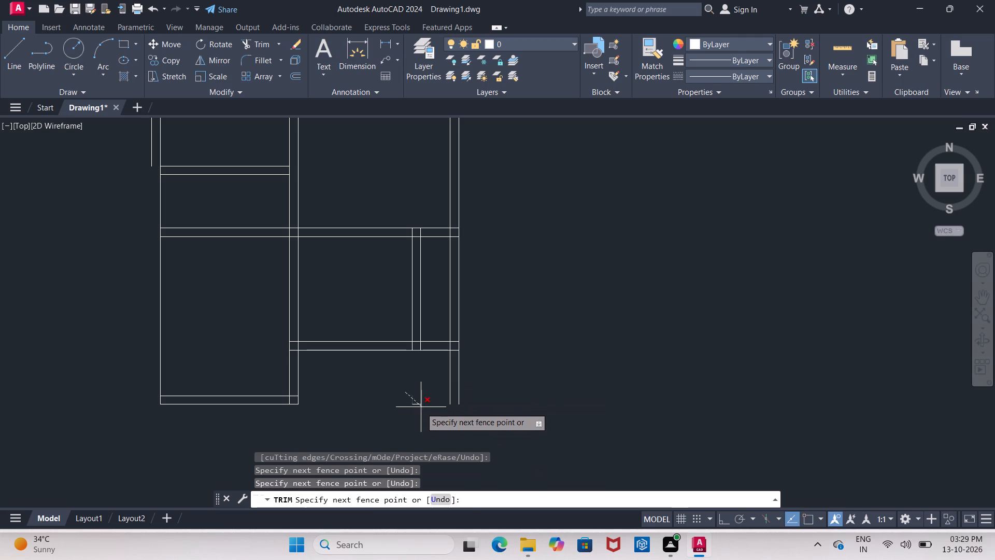
left_click(419, 407)
Trim the former right wall's remaining lines between the middle horizontal wall and the lower division wall.
middle_click_drag(388, 401, 434, 409)
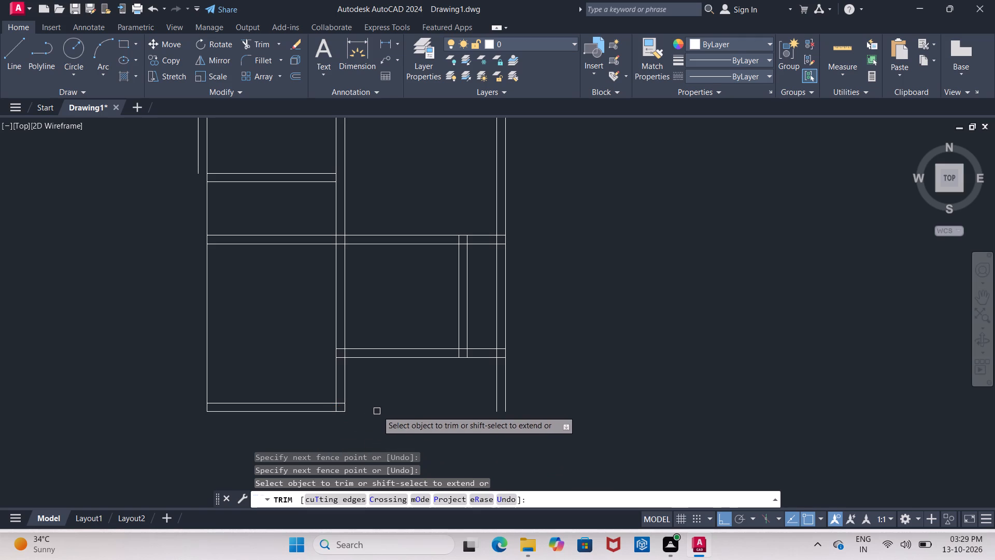
middle_click_drag(431, 402, 415, 416)
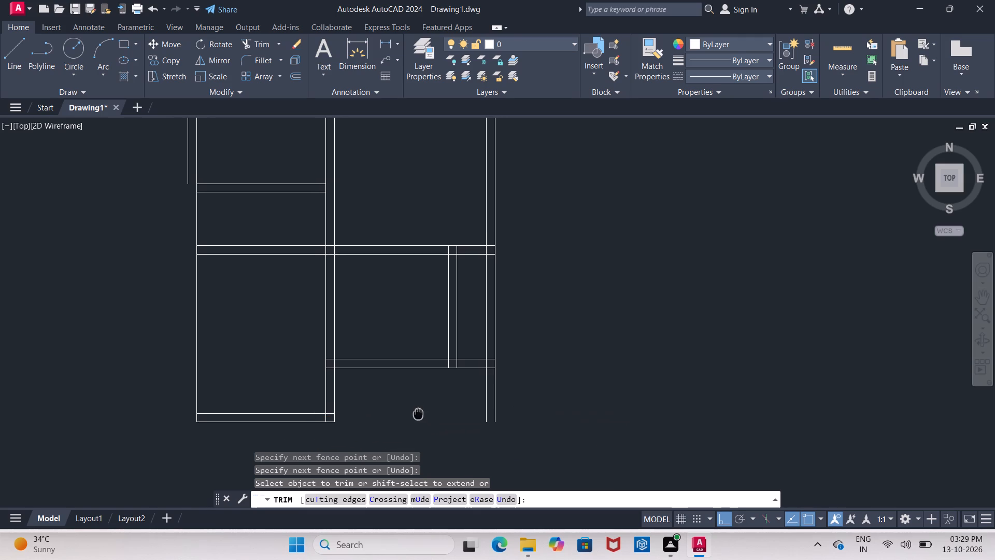
middle_click_drag(415, 416, 397, 427)
left_click_drag(390, 294, 446, 350)
middle_click_drag(432, 326, 417, 394)
scroll(420, 338, "up", 2)
left_click_drag(371, 324, 431, 337)
Trim the two leftover short lines of the former right wall inside the lower division wall.
scroll(423, 345, "down", 4)
scroll(420, 385, "up", 6)
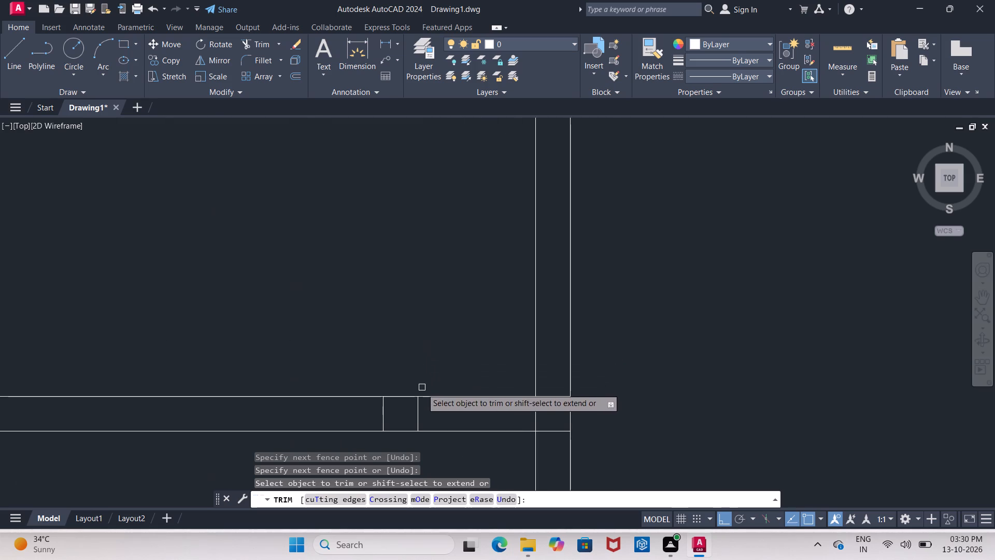
middle_click_drag(423, 387, 427, 318)
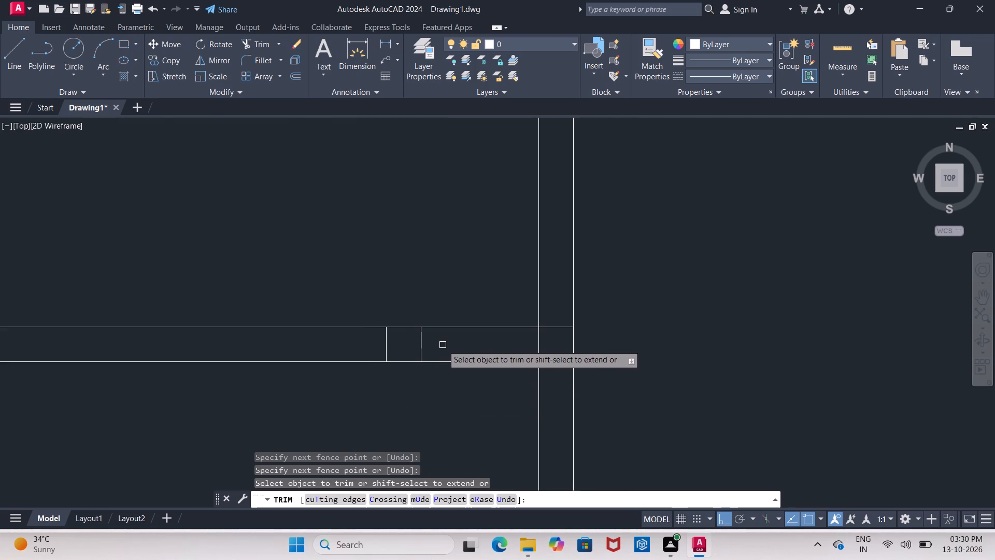
left_click_drag(371, 323, 357, 317)
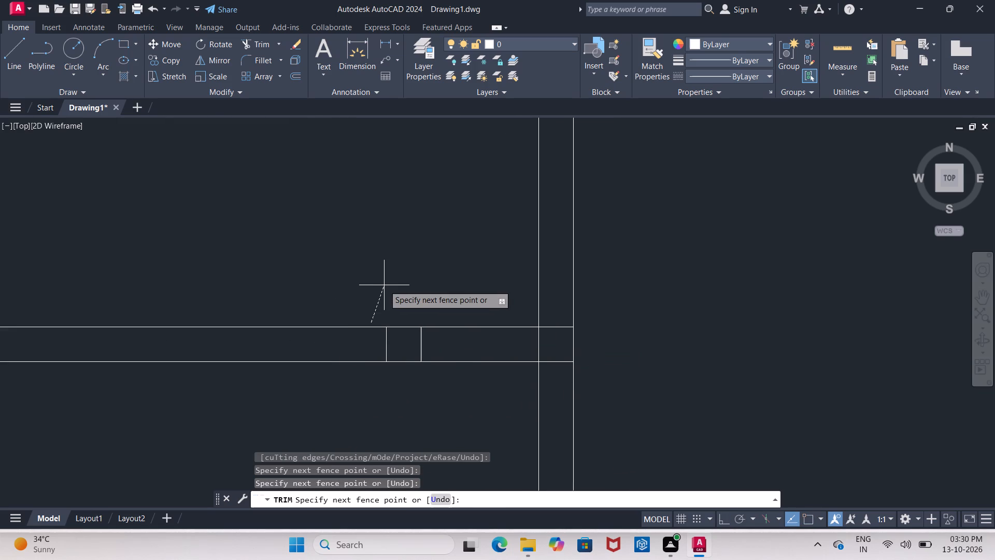
key("Escape")
type("TR")
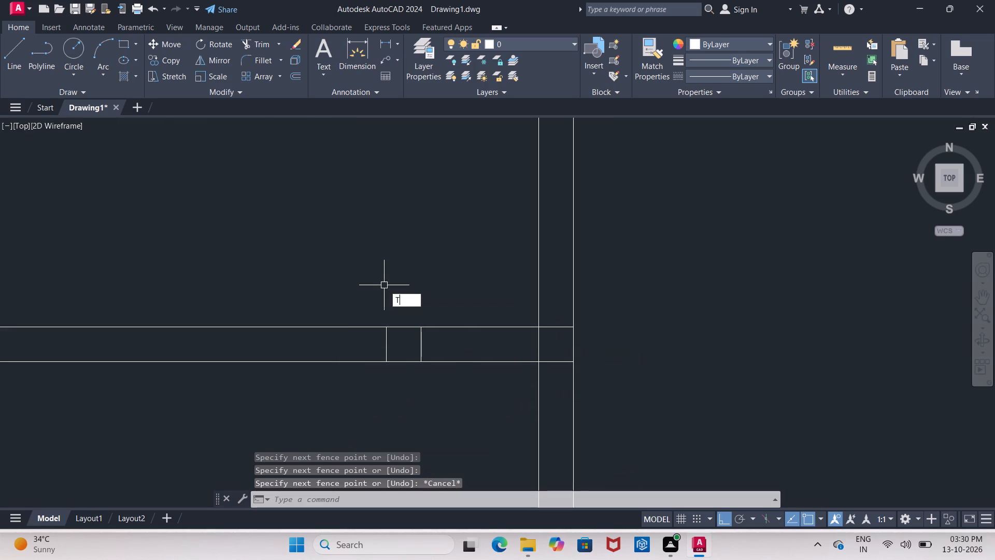
key("Return")
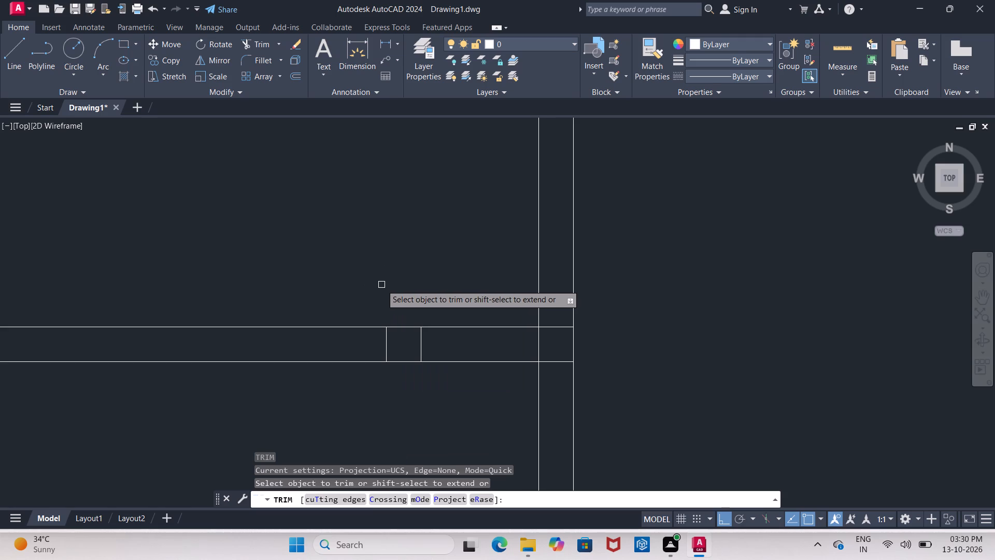
left_click(316, 342)
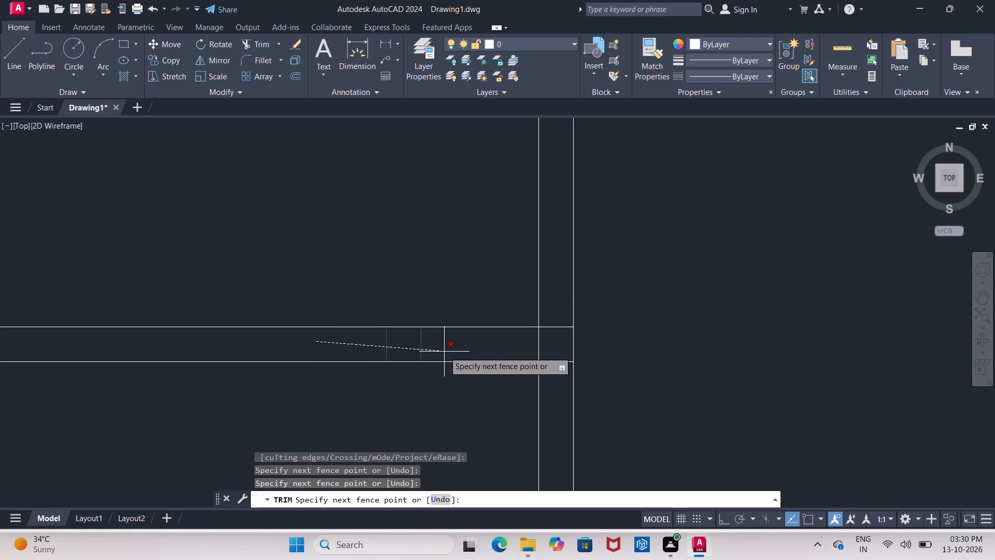
left_click(447, 350)
scroll(446, 349, "down", 4)
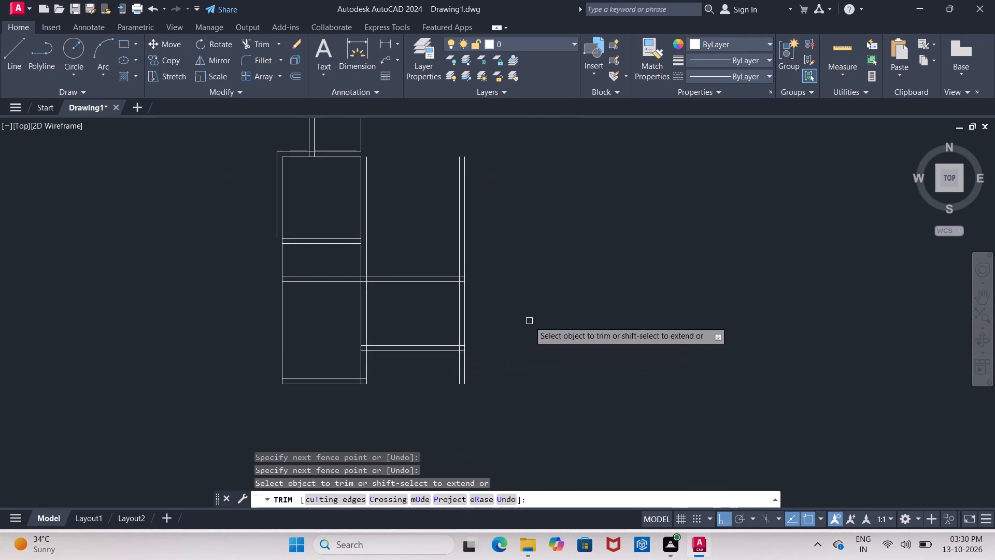
middle_click_drag(530, 320, 514, 329)
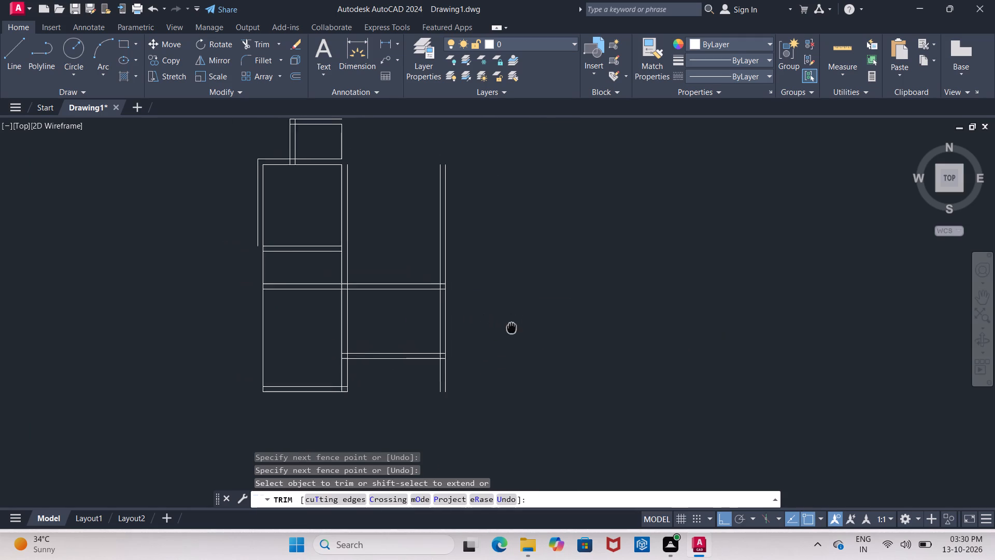
middle_click_drag(514, 329, 535, 336)
scroll(534, 336, "down", 1)
scroll(514, 317, "up", 1)
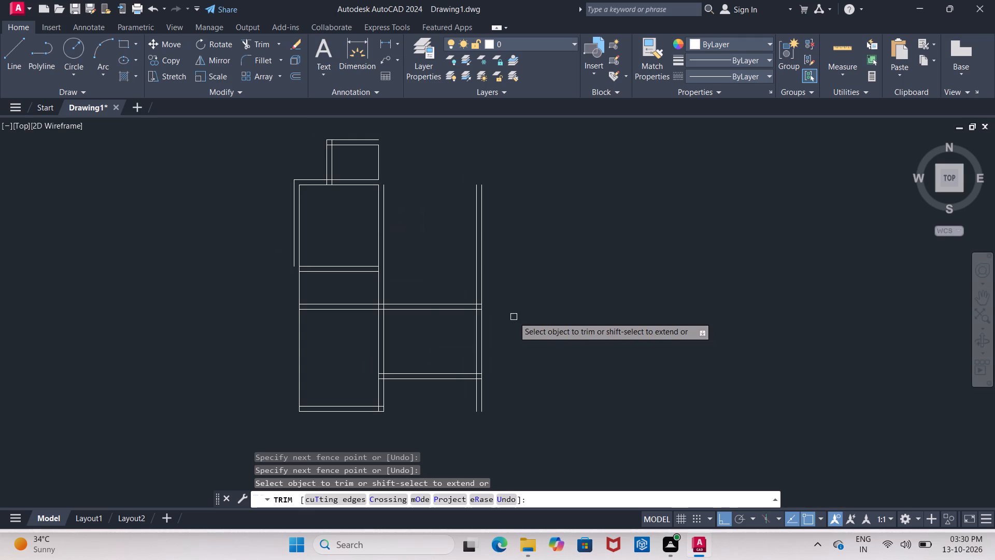
scroll(514, 317, "up", 1)
middle_click_drag(514, 317, 461, 281)
key("Escape")
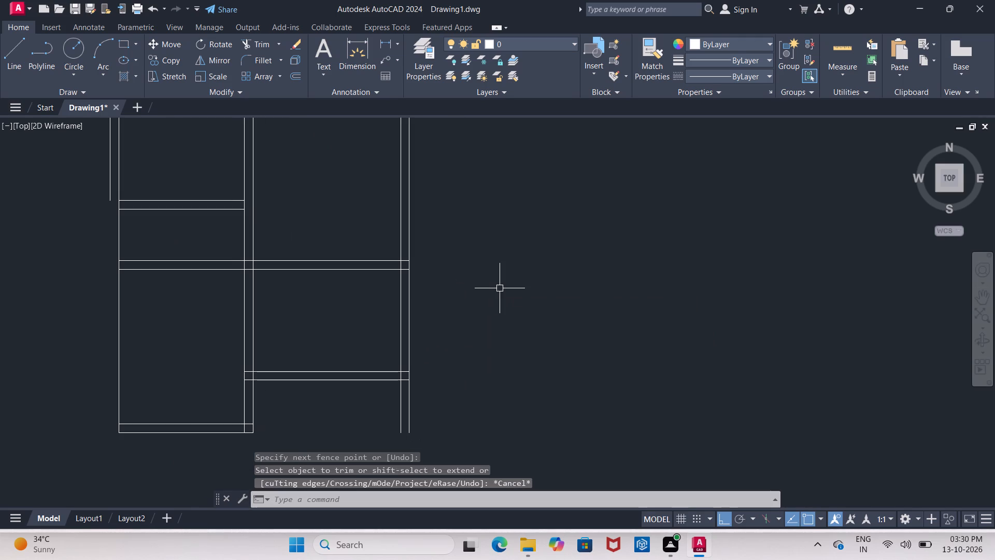
Offset the right wall's outer line 11'2" outward to the right for an additional bay.
key("o")
key("Return")
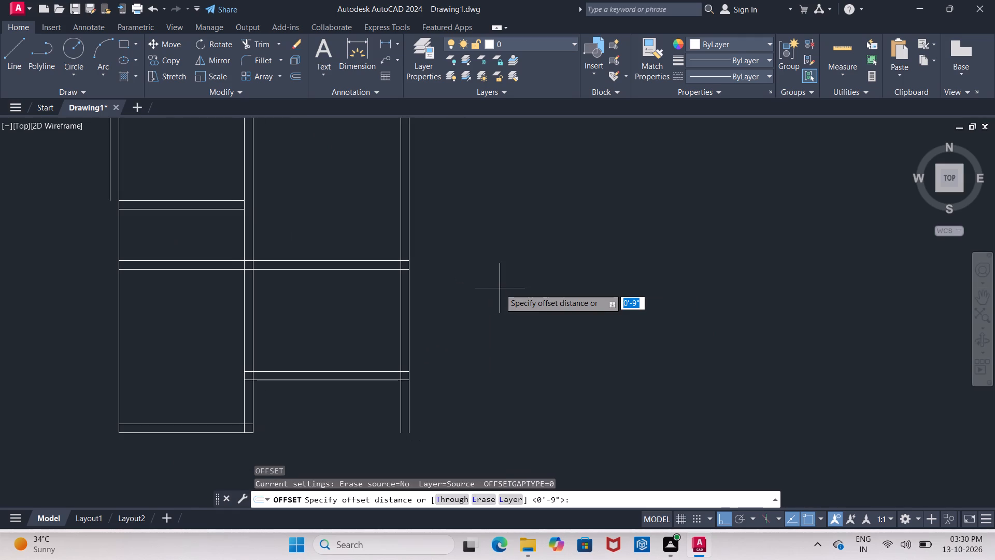
key("1")
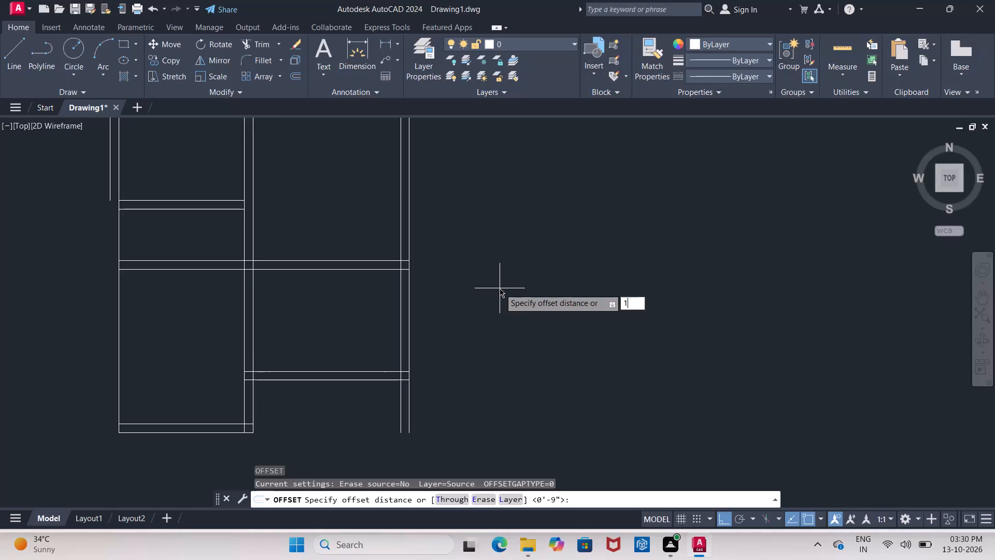
key("1")
key("apostrophe")
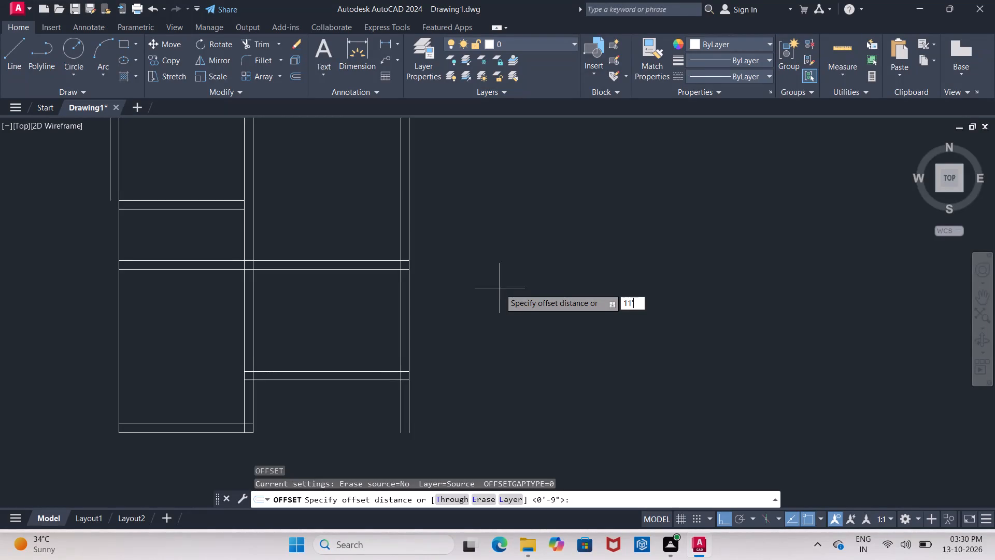
key("2")
key("shift+quotedbl")
key("Return")
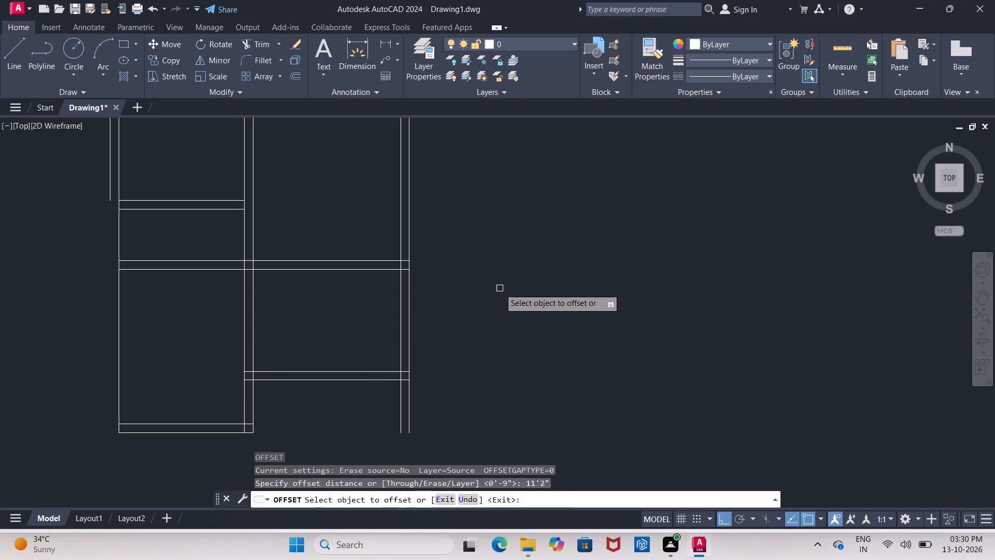
left_click(408, 321)
left_click(526, 326)
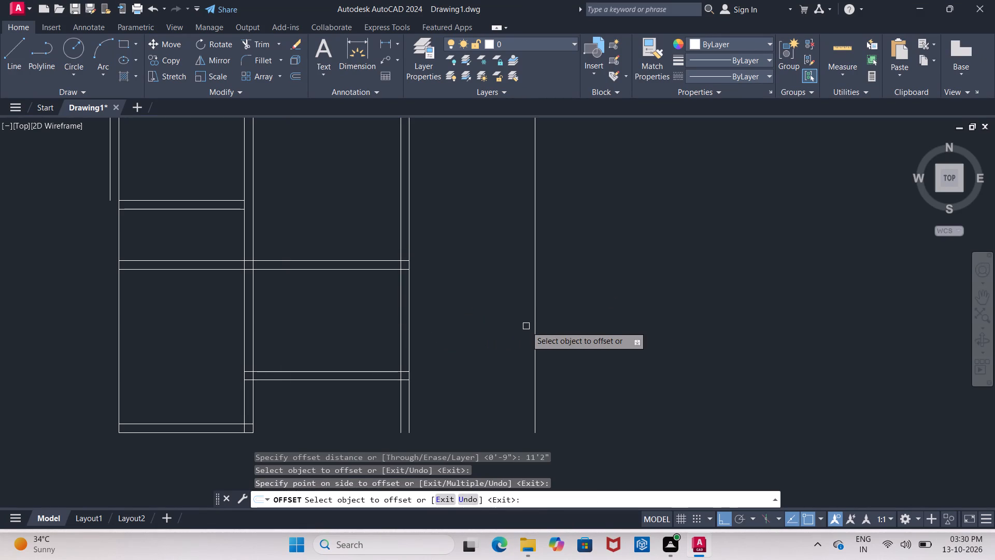
key("Return")
Offset the new rightmost vertical line 9" to the right to form the wall thickness.
key("Return")
key("9")
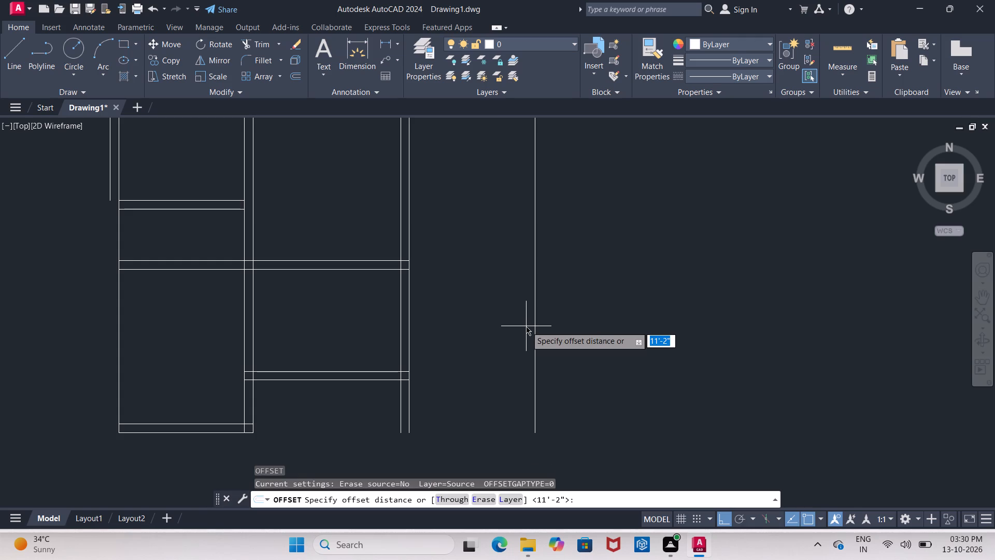
key("shift+quotedbl")
key("Return")
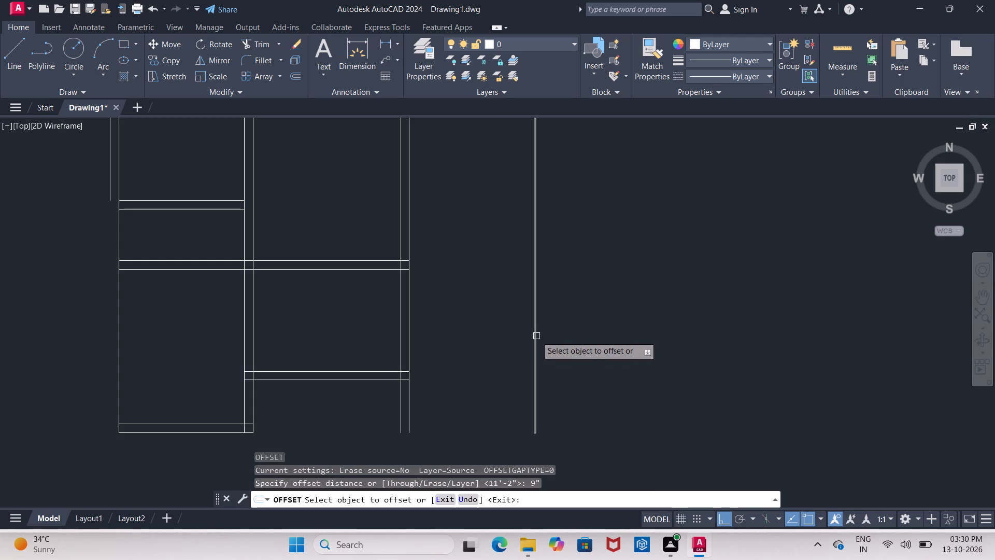
left_click(536, 336)
left_click(673, 329)
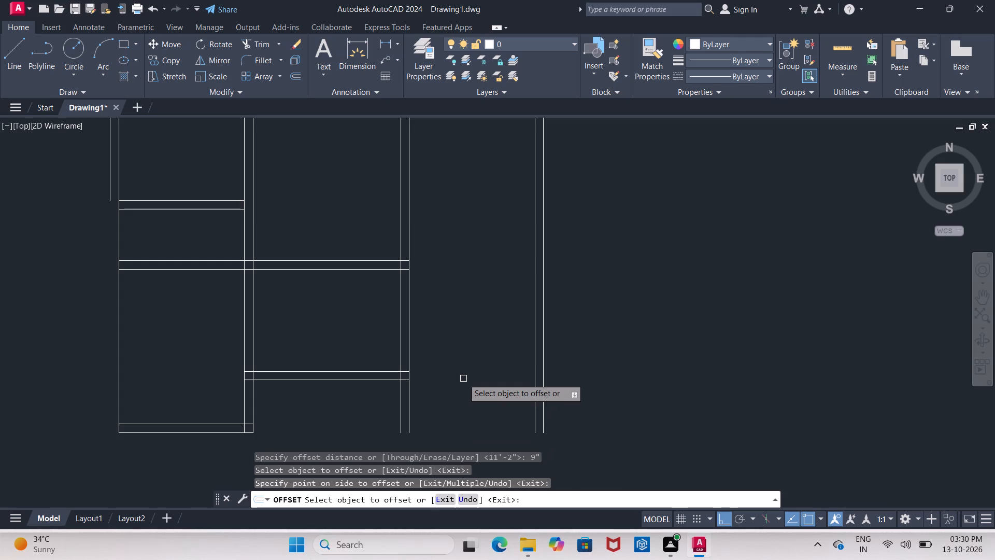
key("Escape")
Extend both lines of the lower division wall to the outer line of the new rightmost wall.
type("EX")
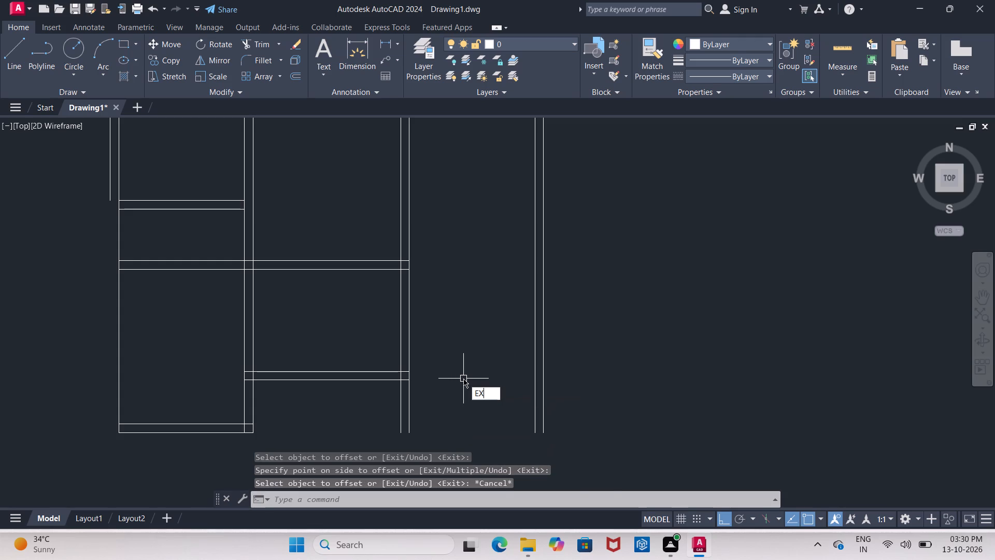
left_click(495, 409)
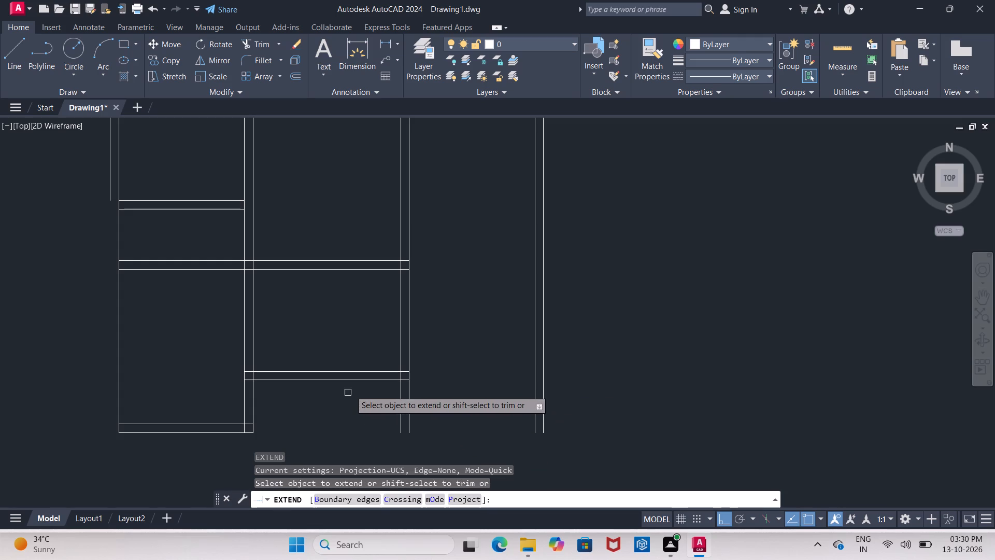
left_click(362, 382)
left_click(451, 379)
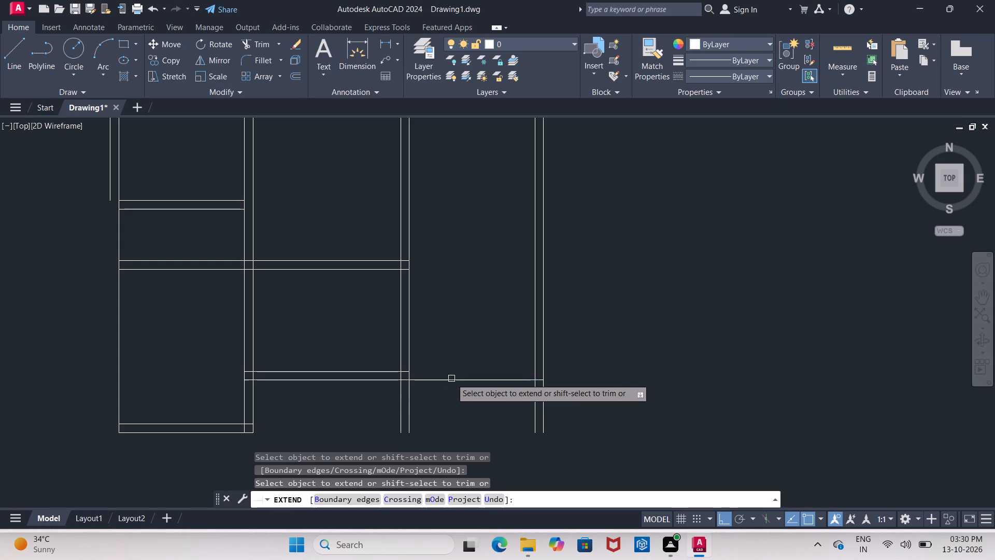
middle_click_drag(498, 295, 495, 305)
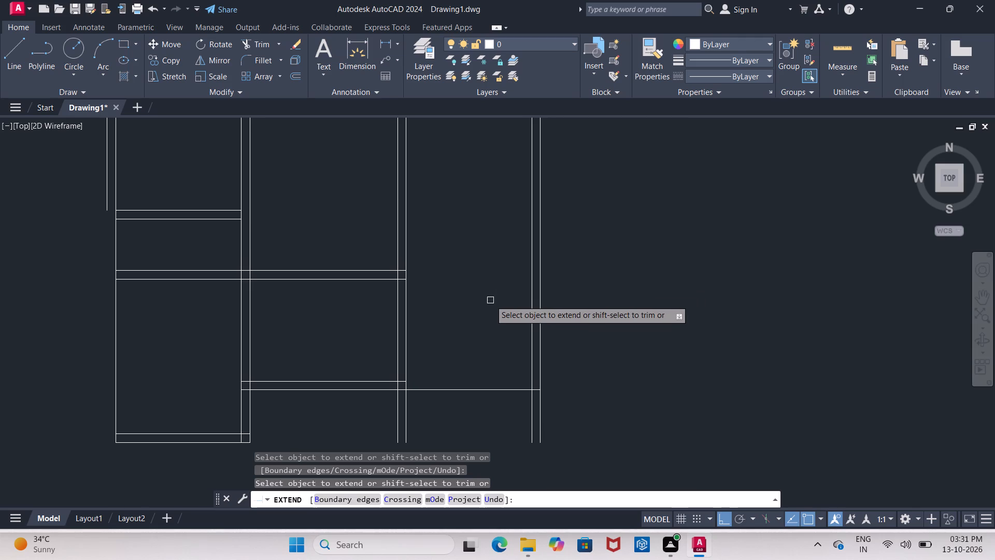
key("Escape")
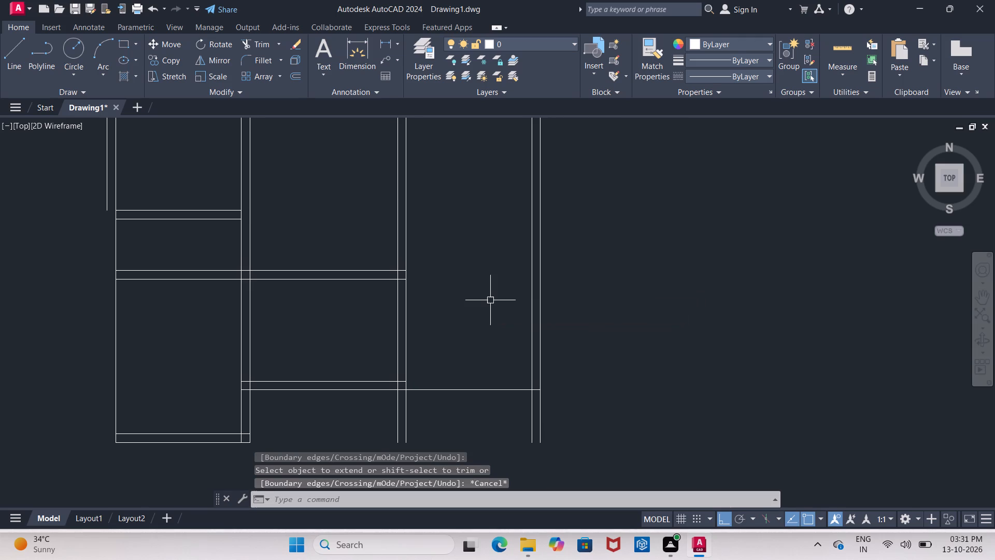
type("EX")
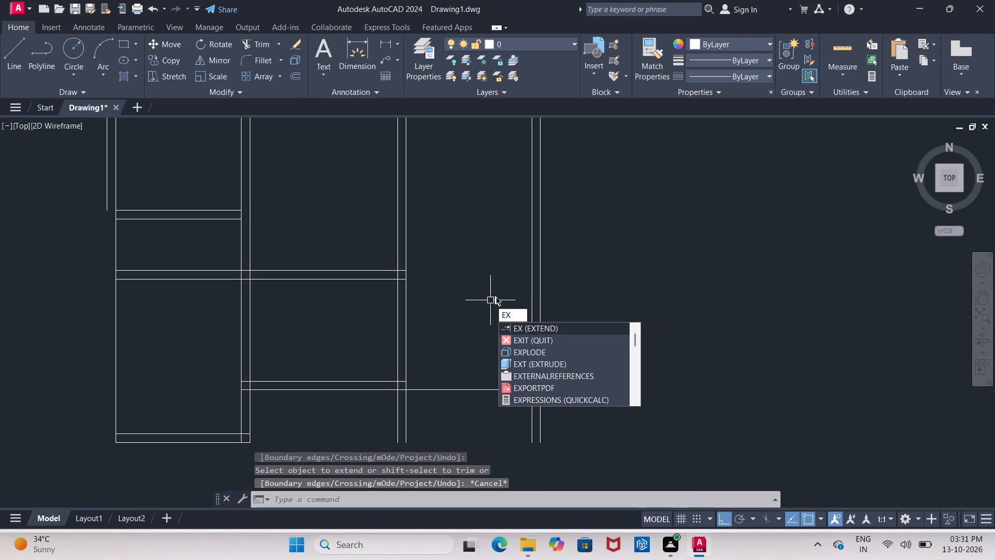
left_click(520, 328)
left_click(382, 379)
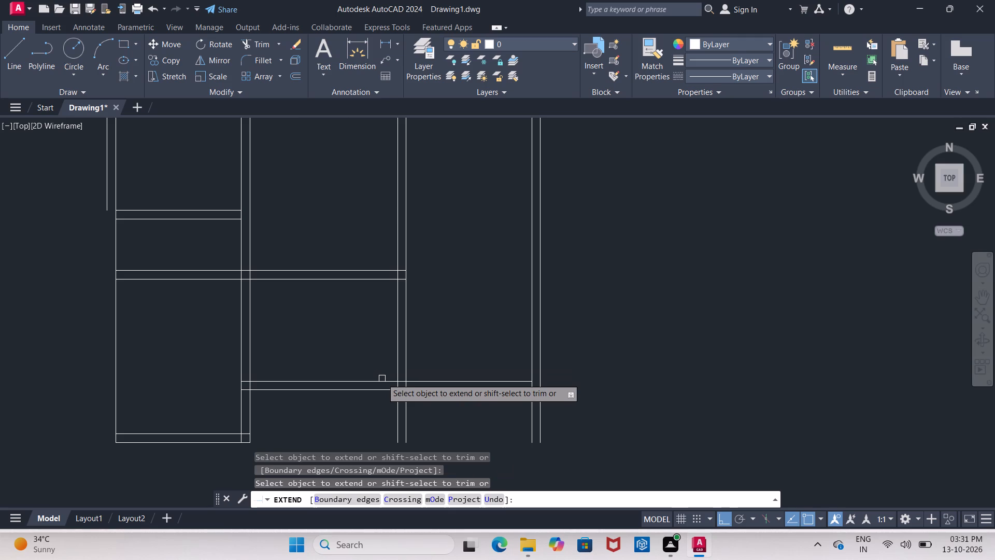
left_click_drag(431, 379, 441, 385)
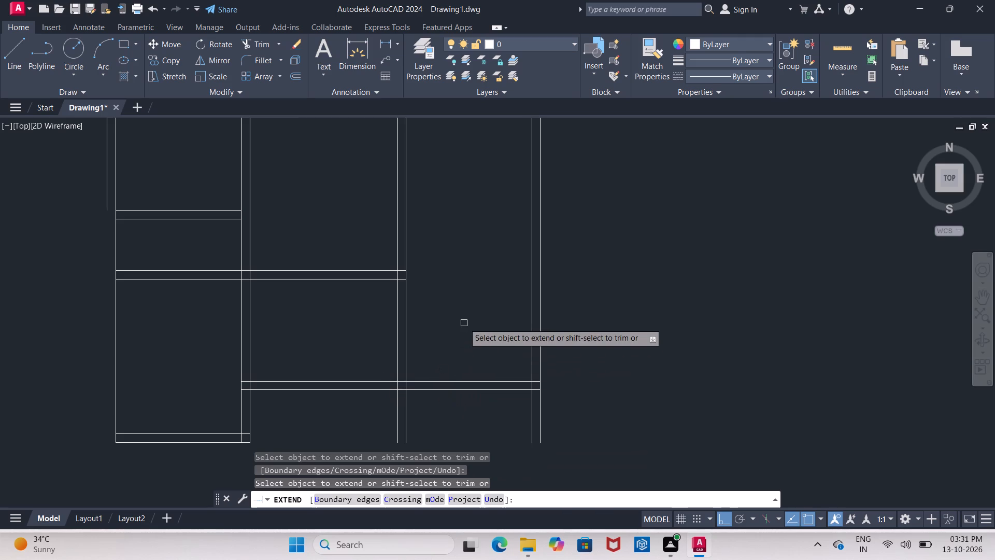
key("Escape")
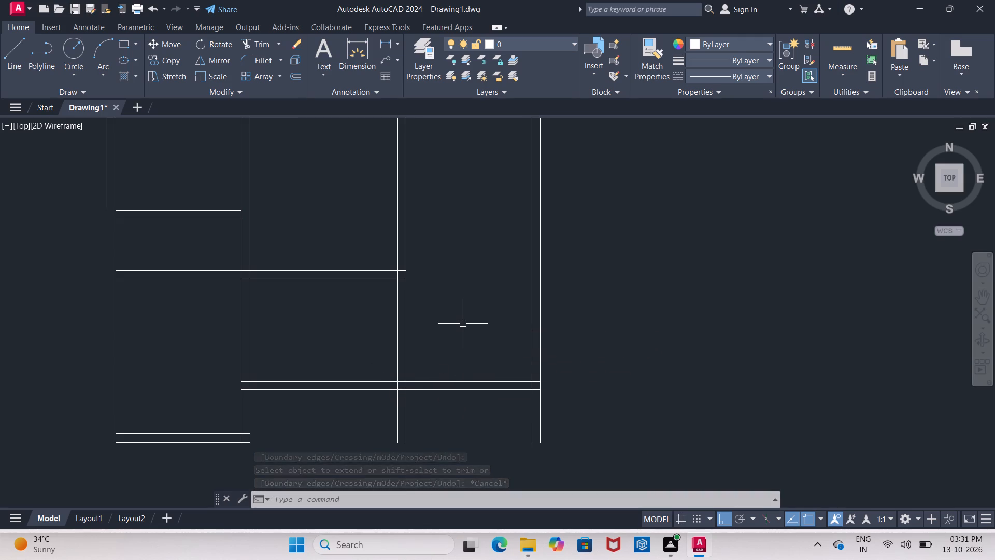
Offset the upper line of the lower division wall 10'6" upward.
key("o")
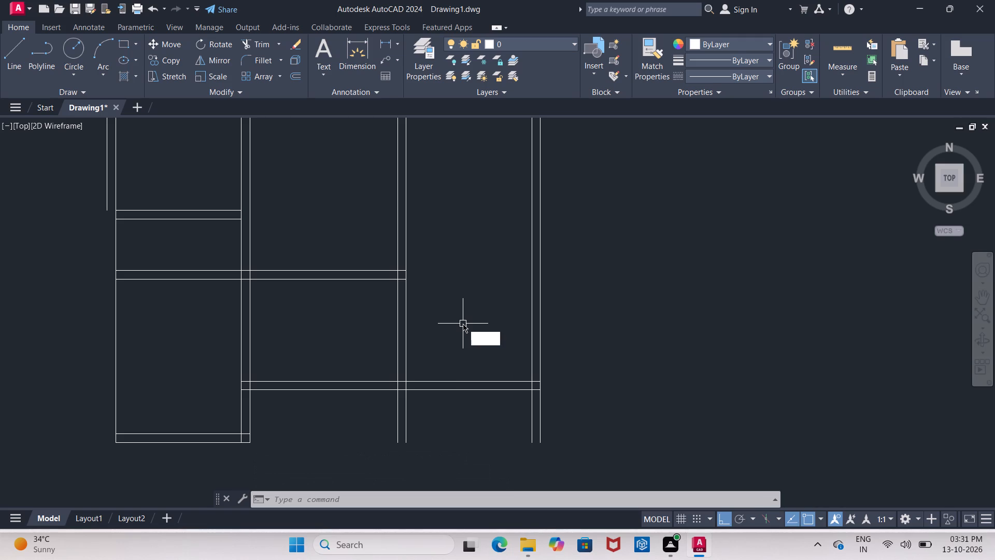
key("Return")
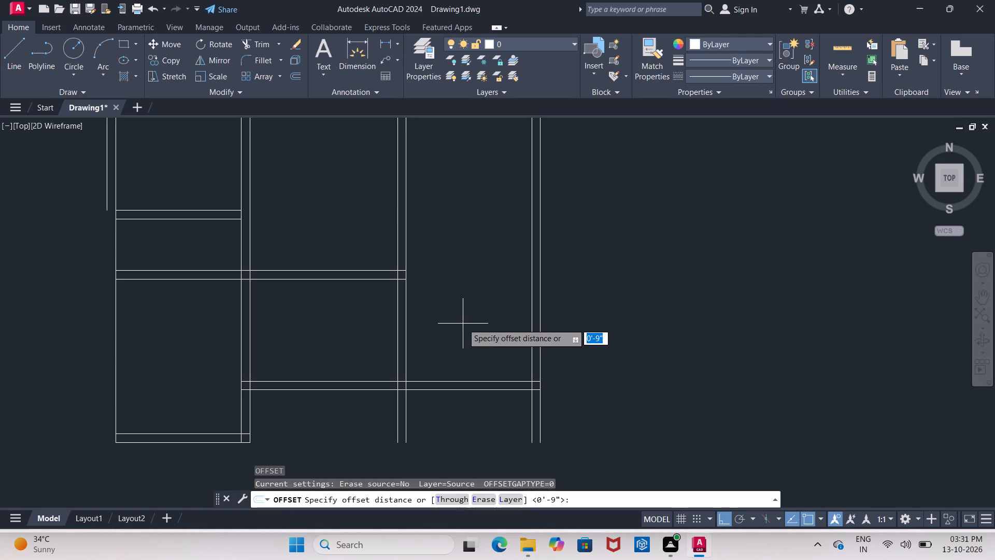
key("1")
type("0'6")
key("shift+quotedbl")
key("Return")
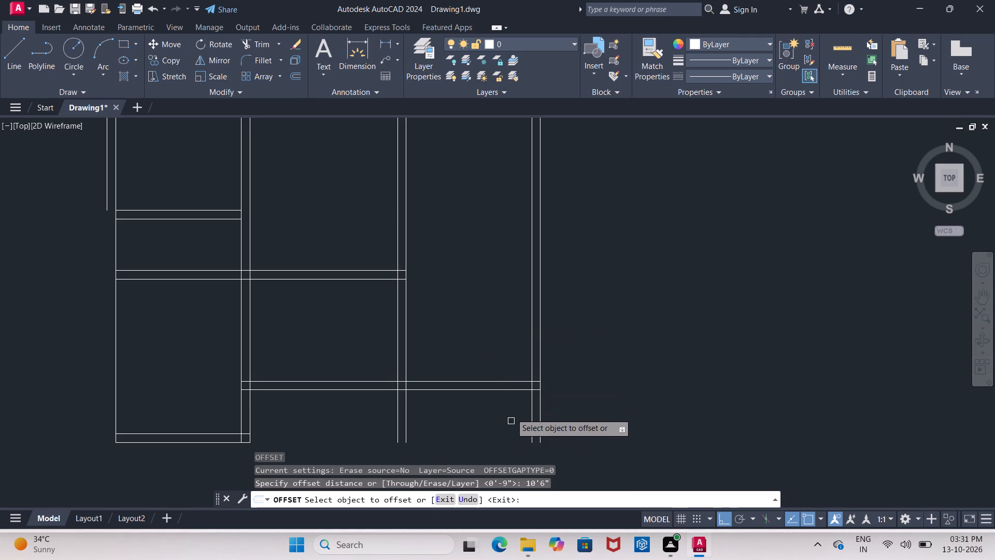
left_click(500, 381)
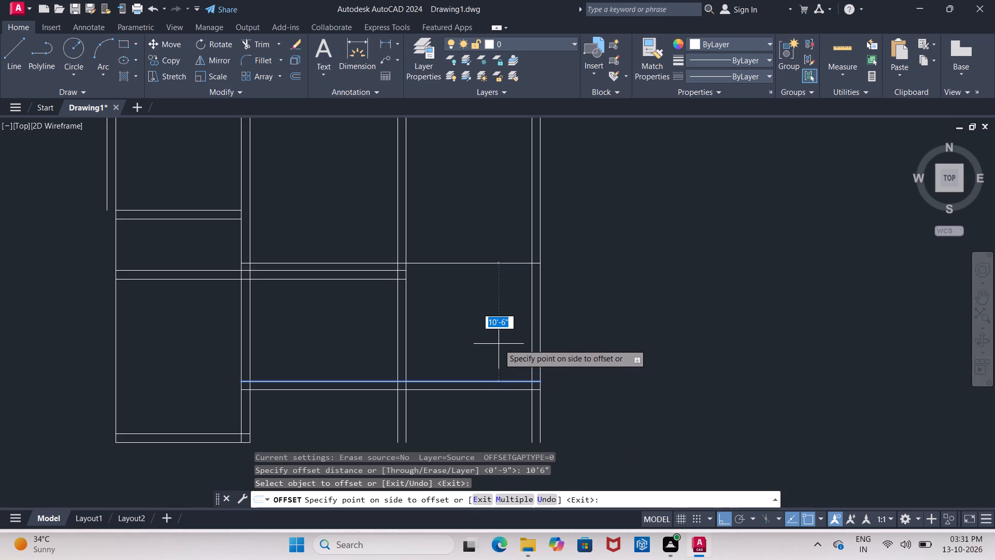
left_click(499, 321)
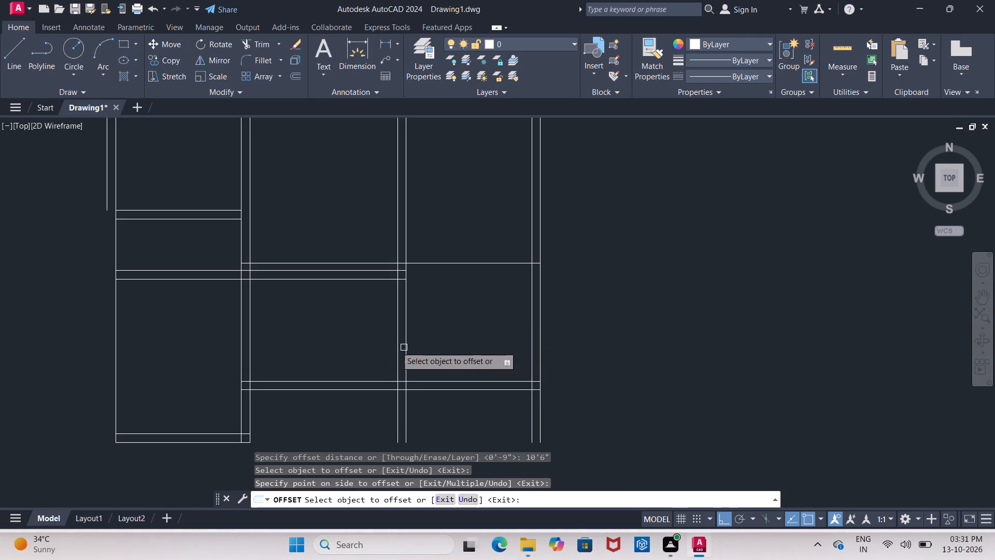
Measure the lower-left room's clear height along its right wall, from the middle division wall down to the bottom wall.
left_click(380, 45)
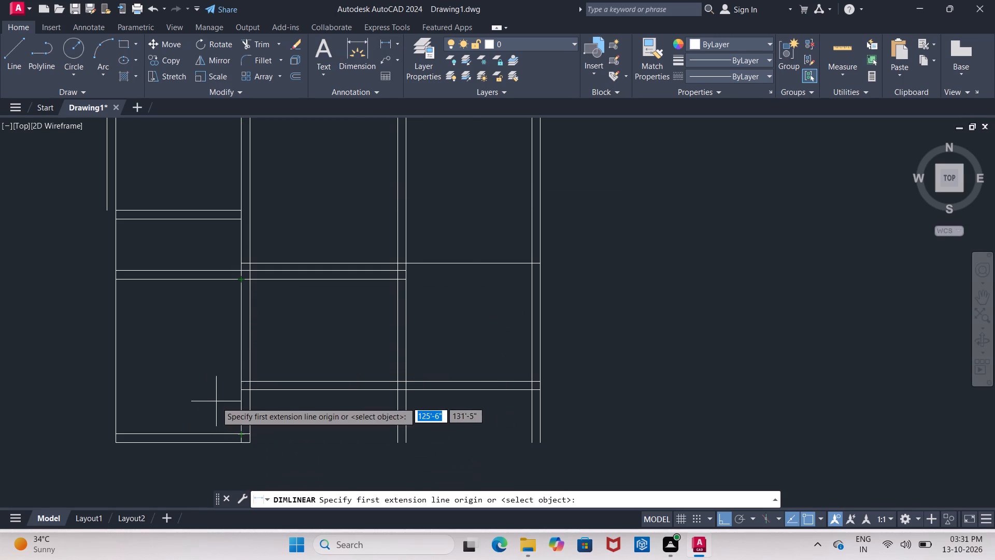
left_click(243, 436)
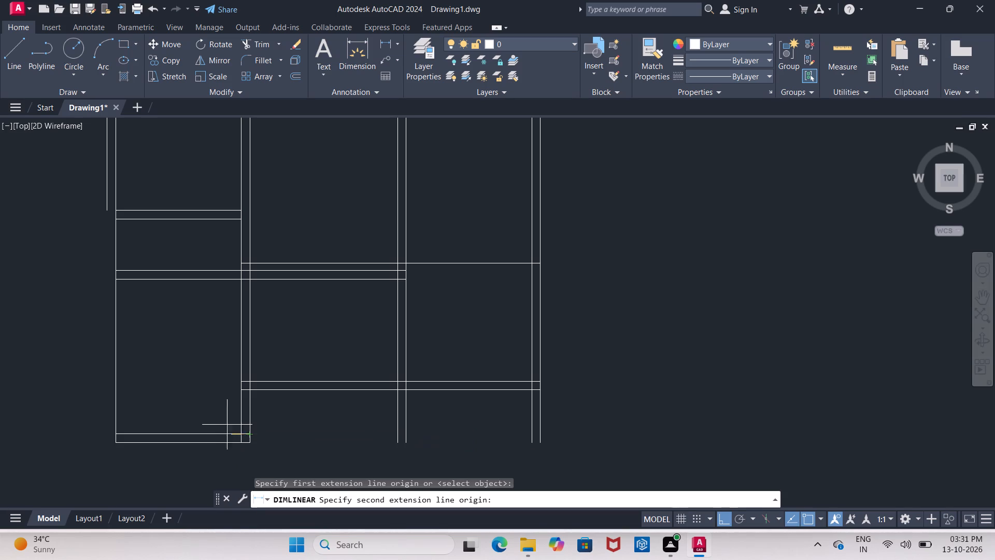
key("Escape")
key("Escape")
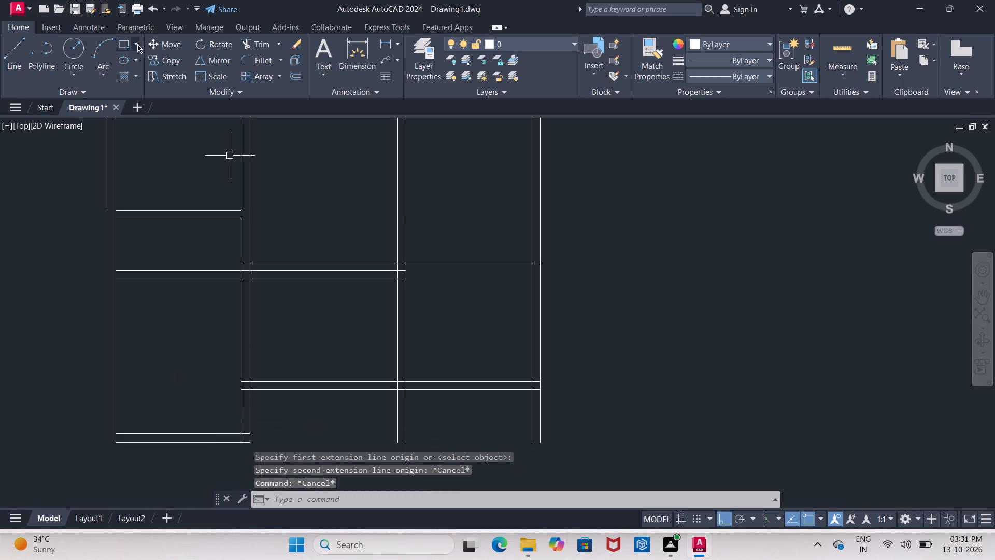
left_click(387, 46)
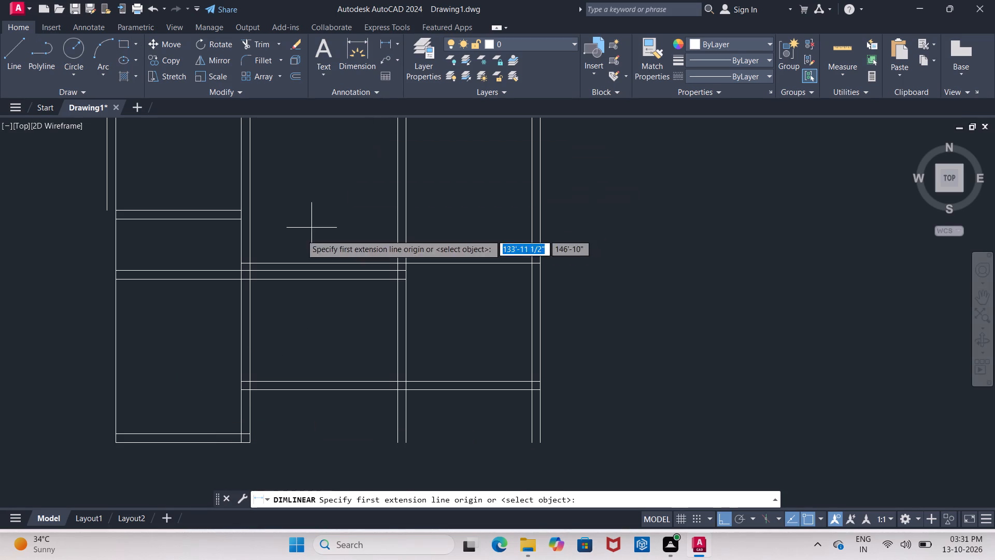
left_click(239, 278)
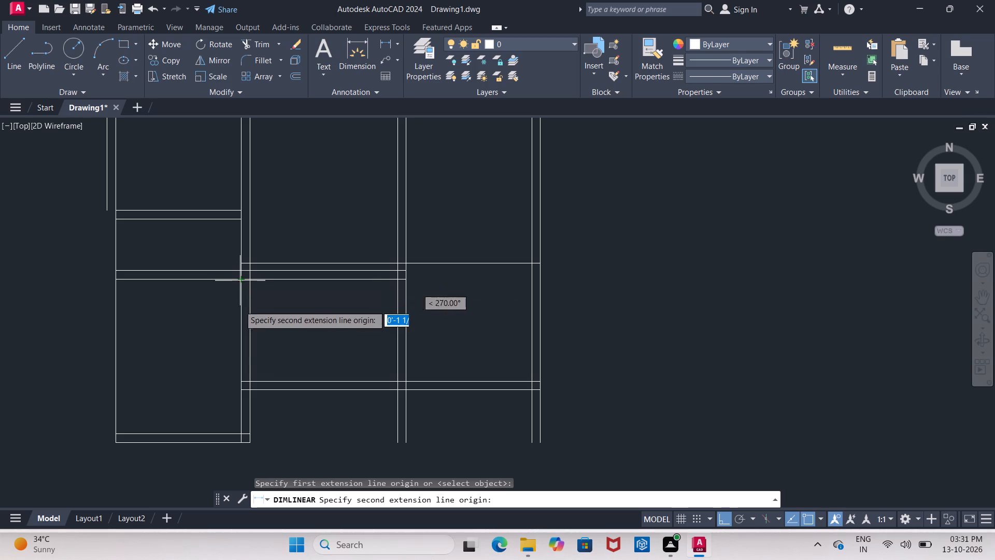
left_click(239, 436)
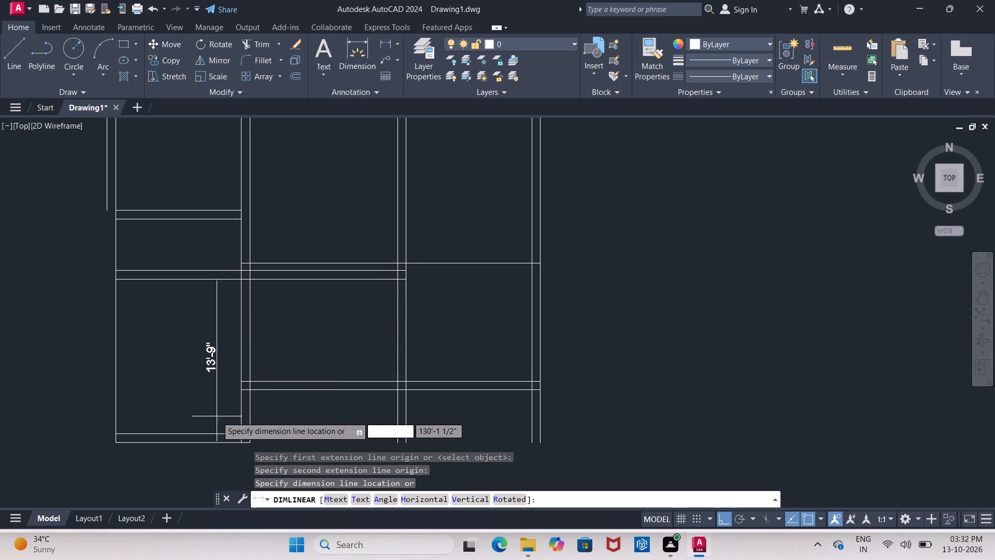
key("Escape")
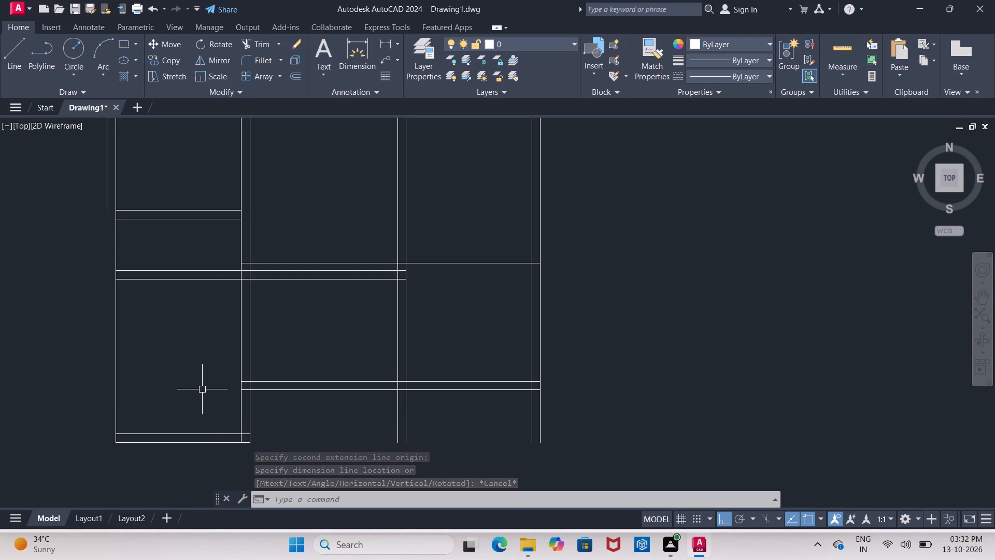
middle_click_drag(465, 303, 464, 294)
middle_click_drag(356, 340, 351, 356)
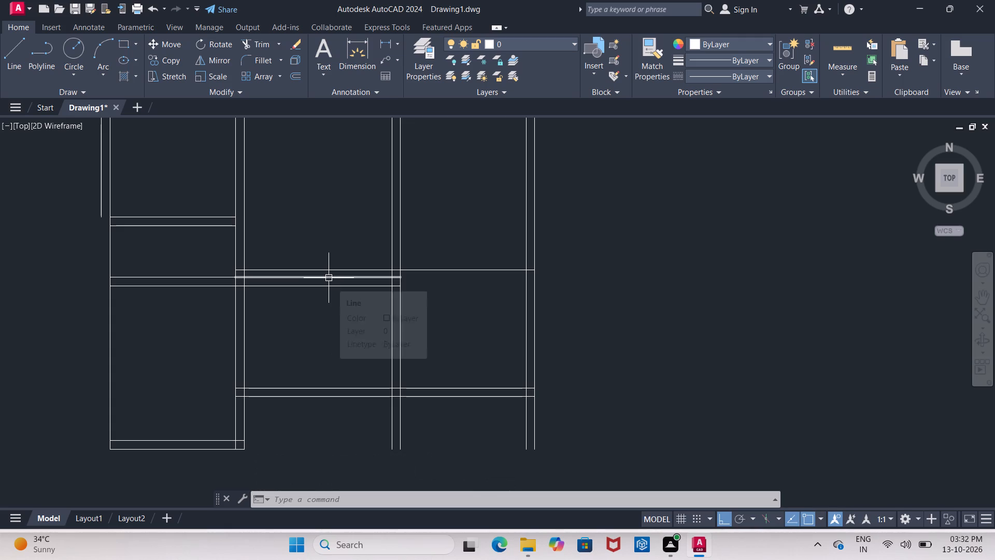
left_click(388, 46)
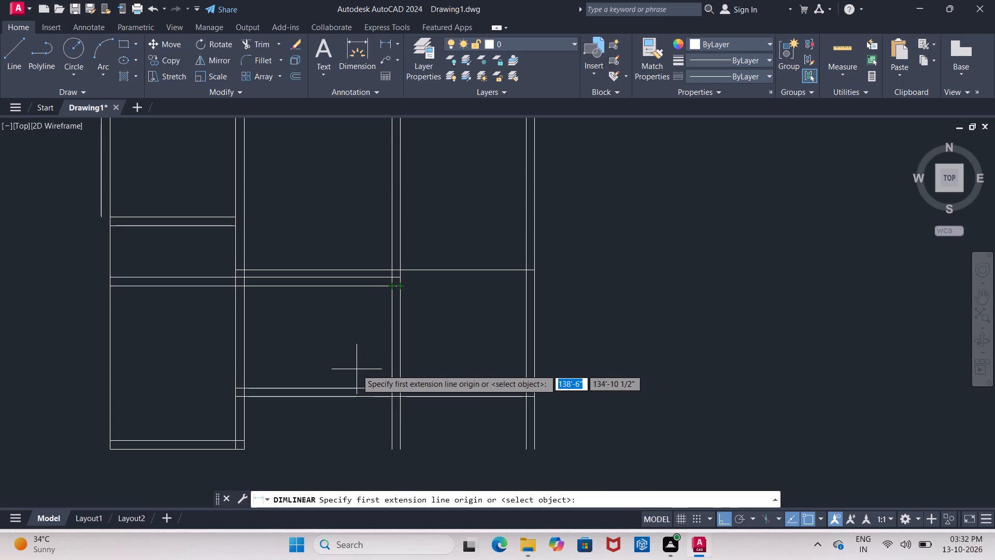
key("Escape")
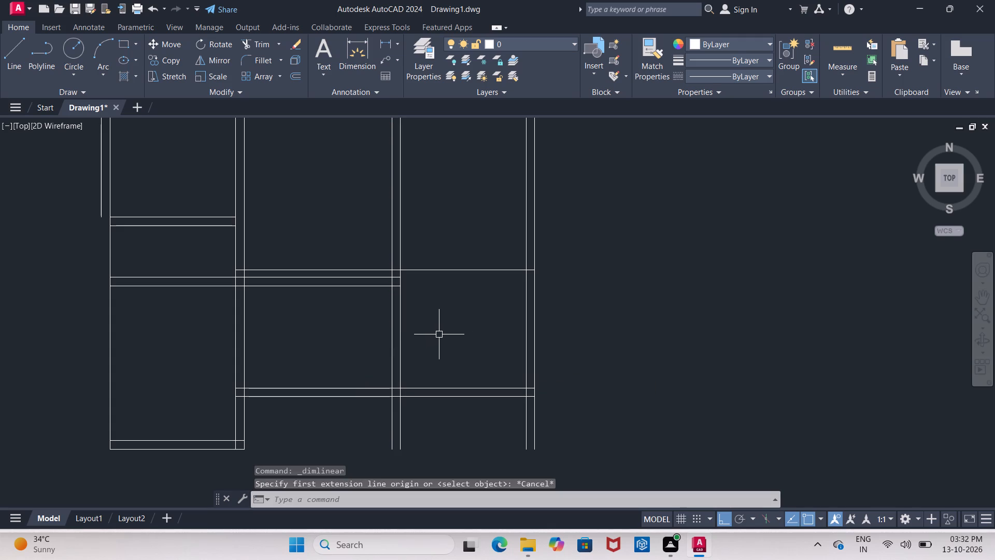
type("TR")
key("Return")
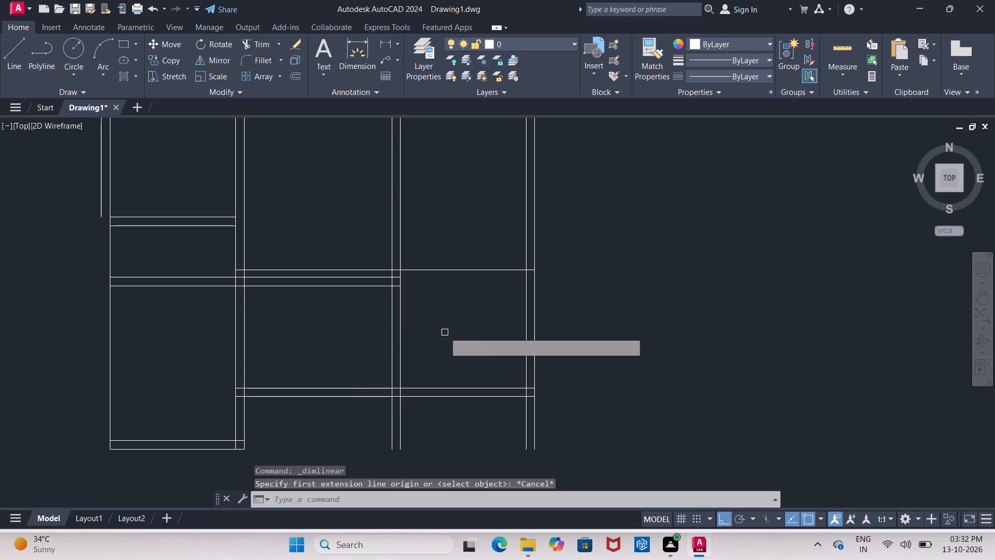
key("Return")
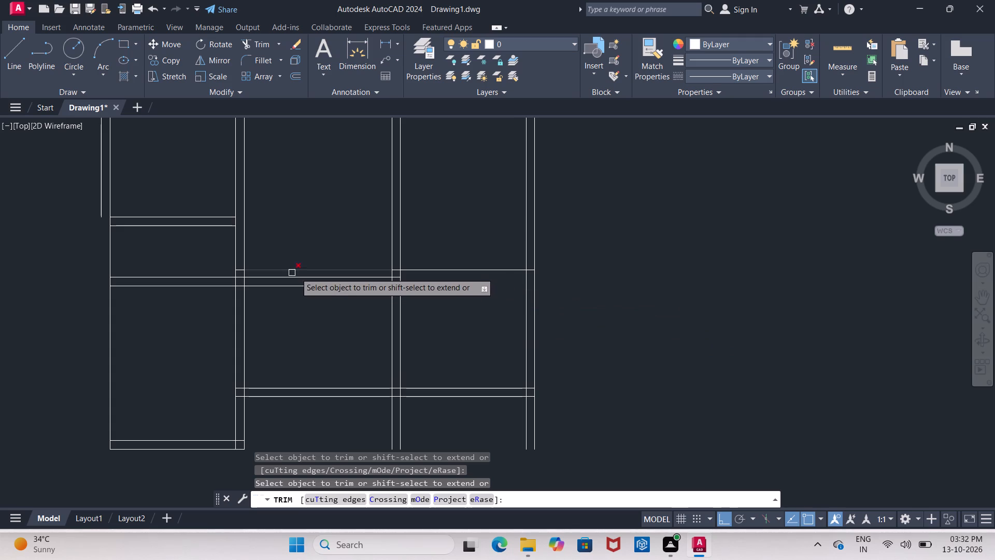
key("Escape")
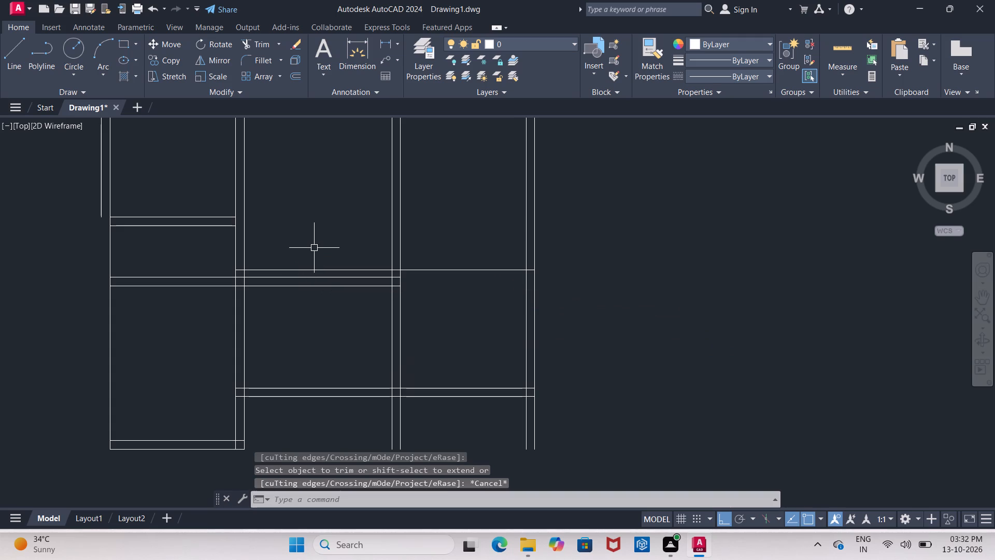
Delete the single horizontal offset line just above the middle division wall.
left_click(476, 269)
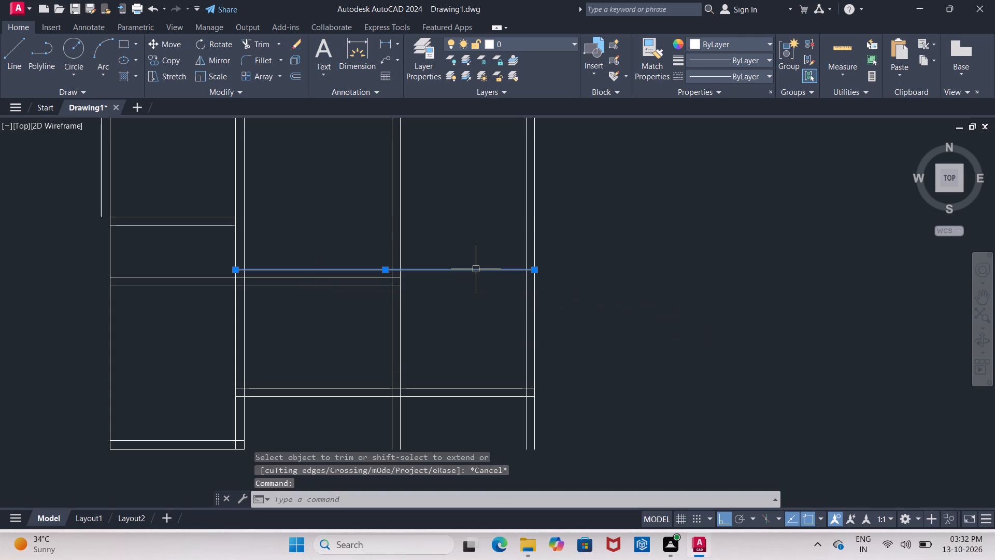
key("Delete")
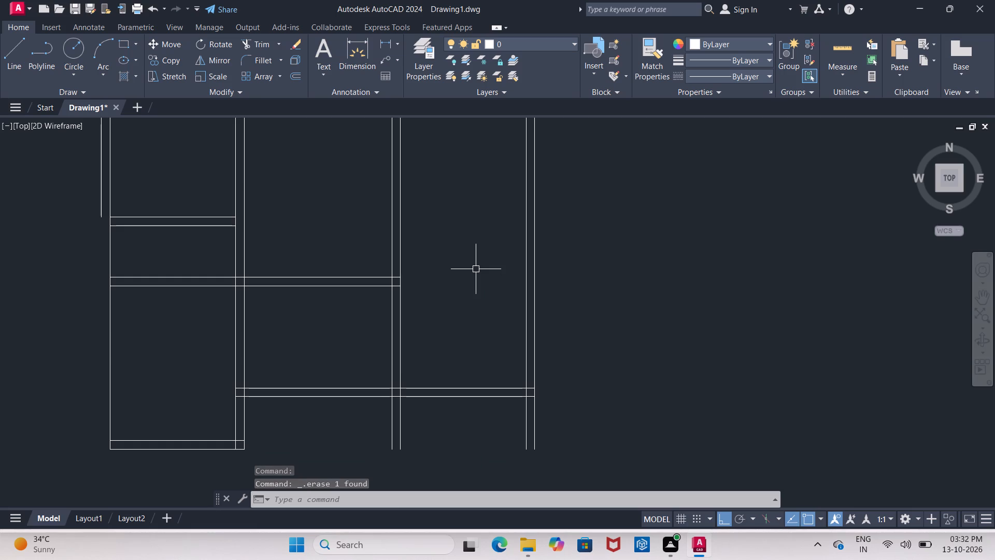
Extend both lines of the middle division wall to the outer line of the rightmost wall.
key("e")
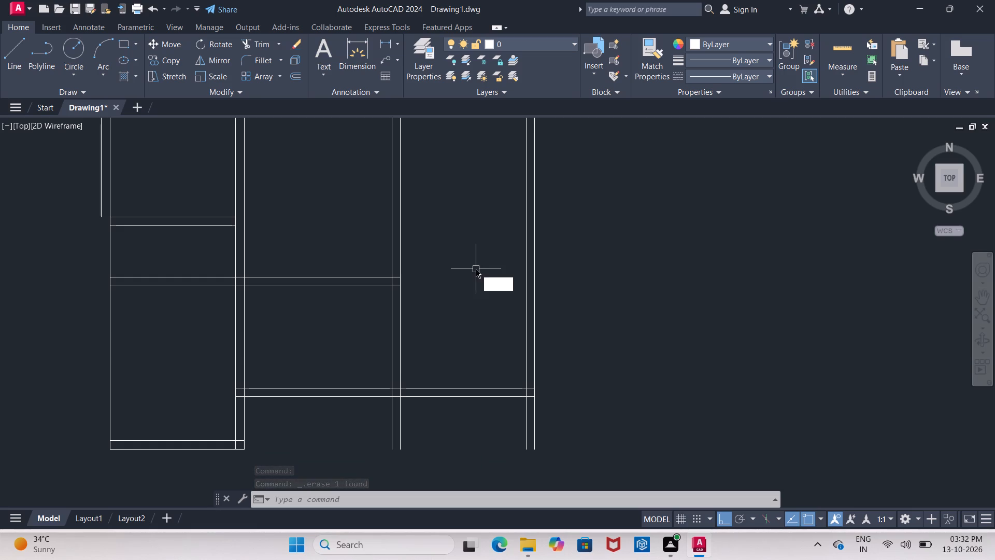
key("x")
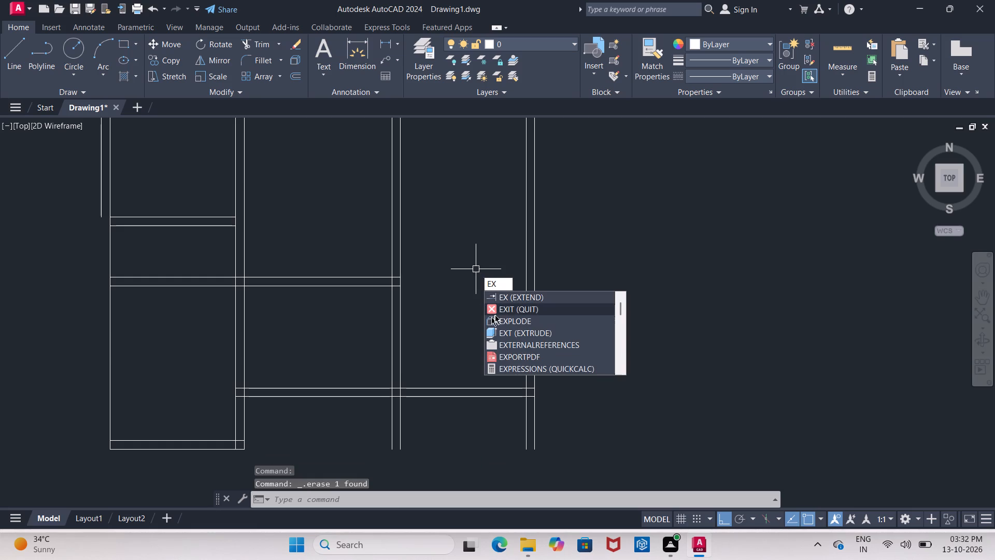
left_click(517, 301)
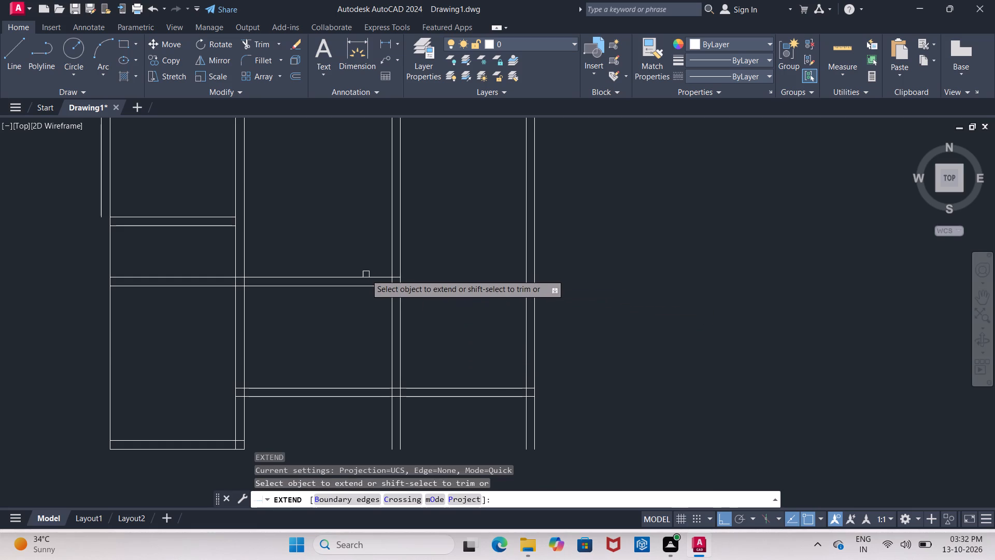
left_click(367, 278)
left_click(367, 278)
left_click(367, 286)
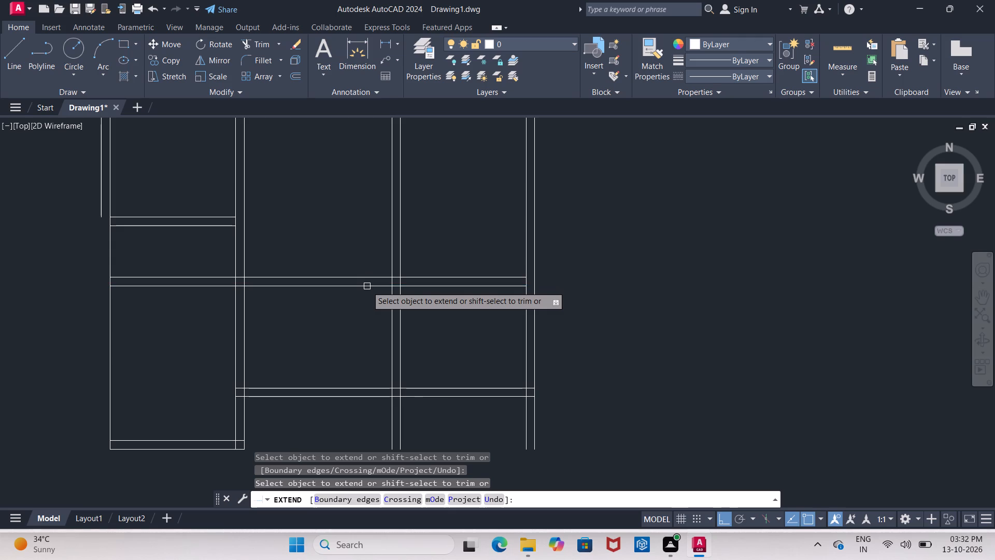
left_click(367, 286)
left_click(367, 286)
left_click(397, 282)
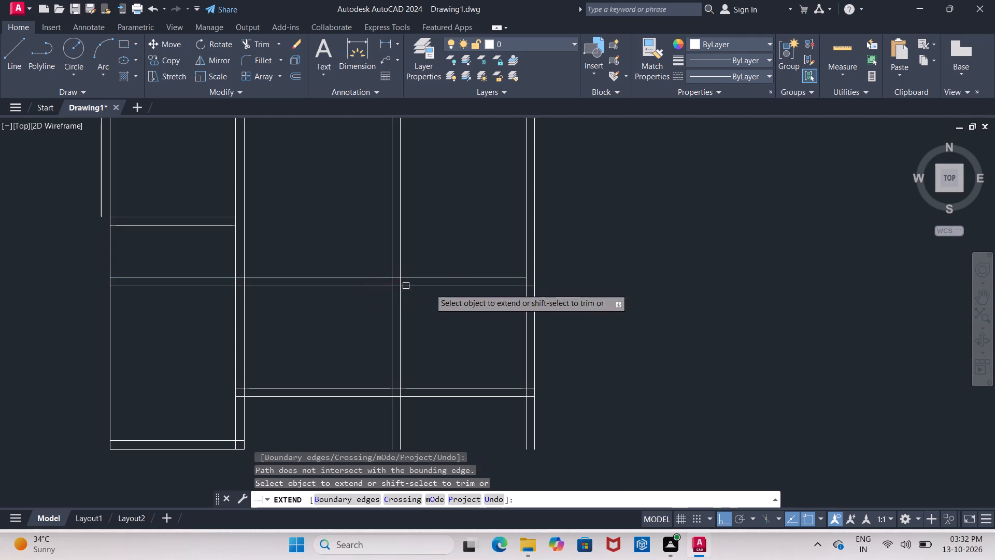
left_click(489, 284)
left_click(491, 277)
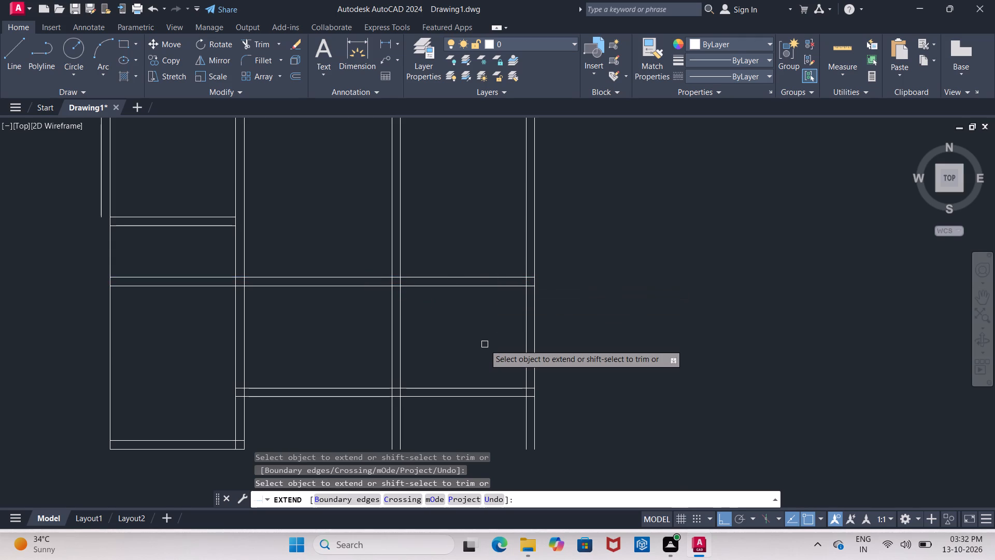
key("Escape")
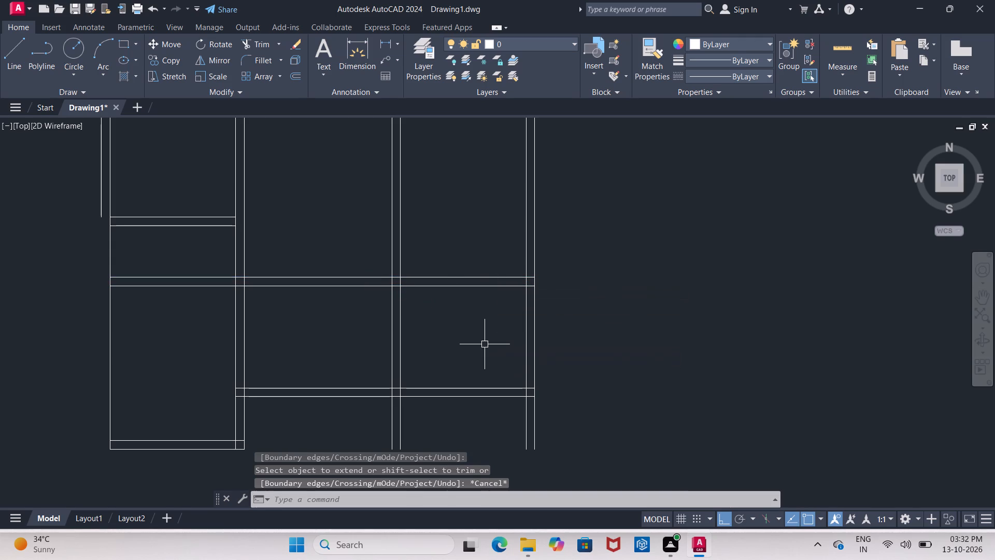
Offset the upper line of the extended middle division wall 10'10" upward.
key("o")
key("Return")
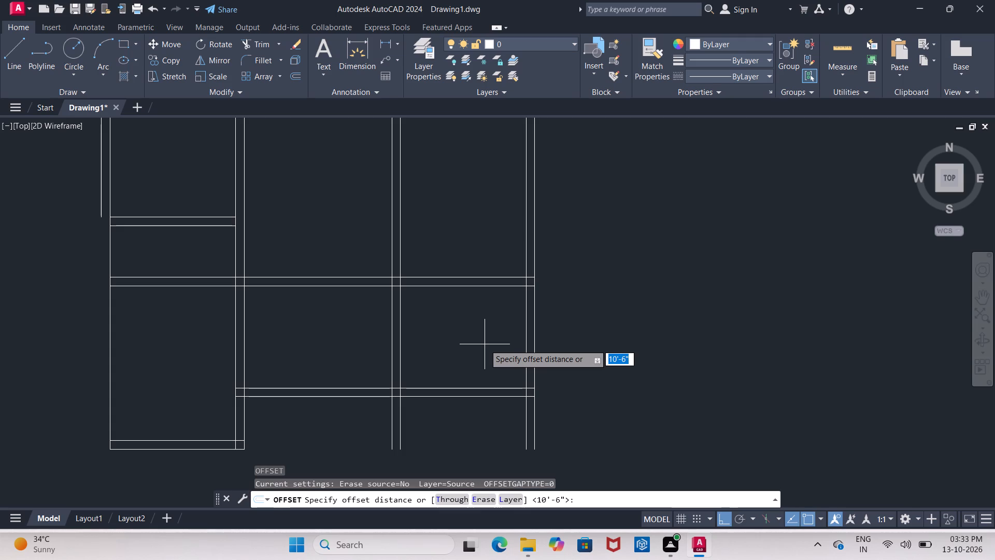
type("10'10")
key("shift+quotedbl")
key("Return")
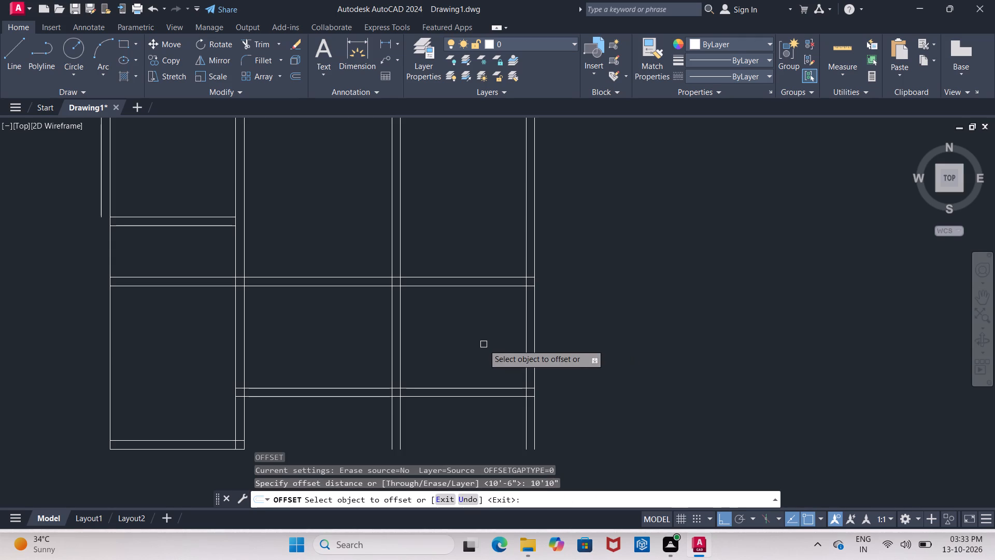
left_click(488, 279)
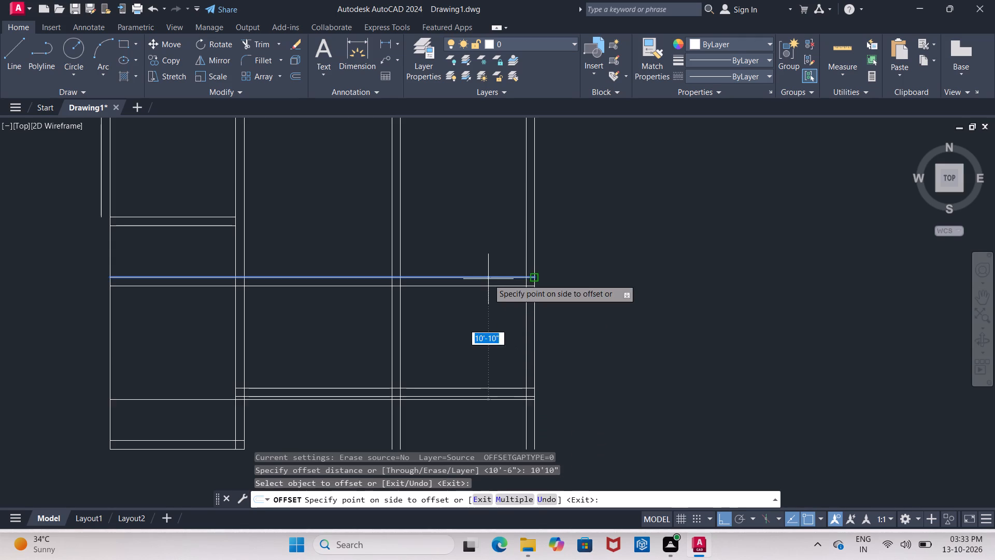
middle_click_drag(472, 237, 466, 404)
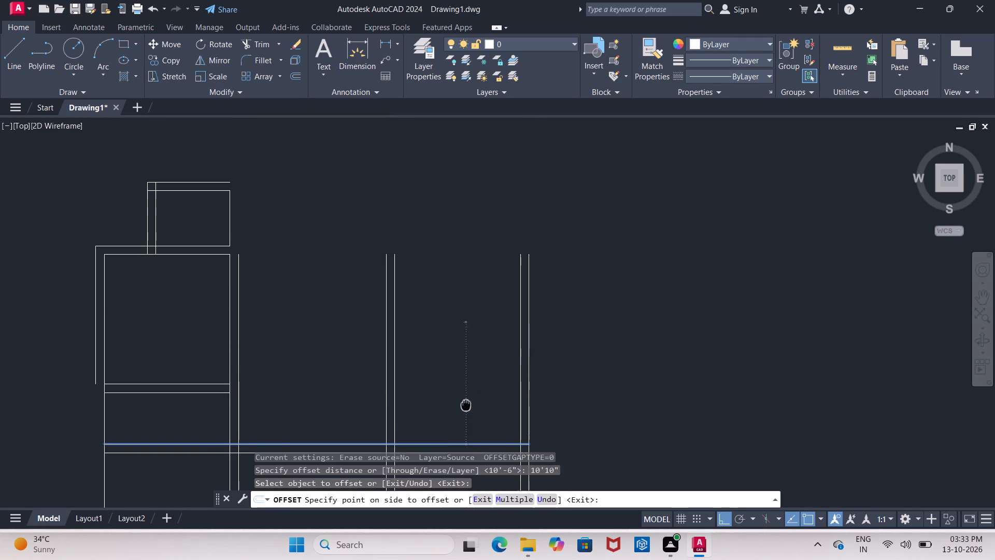
middle_click_drag(466, 404, 465, 398)
left_click(456, 346)
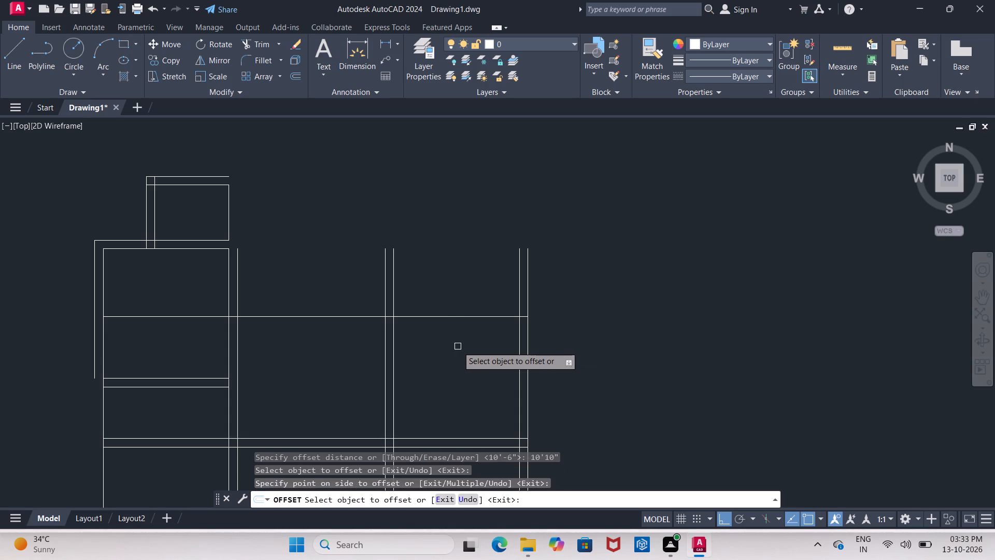
key("Return")
Offset the new upper horizontal line 9" upward to form the wall thickness.
key("Return")
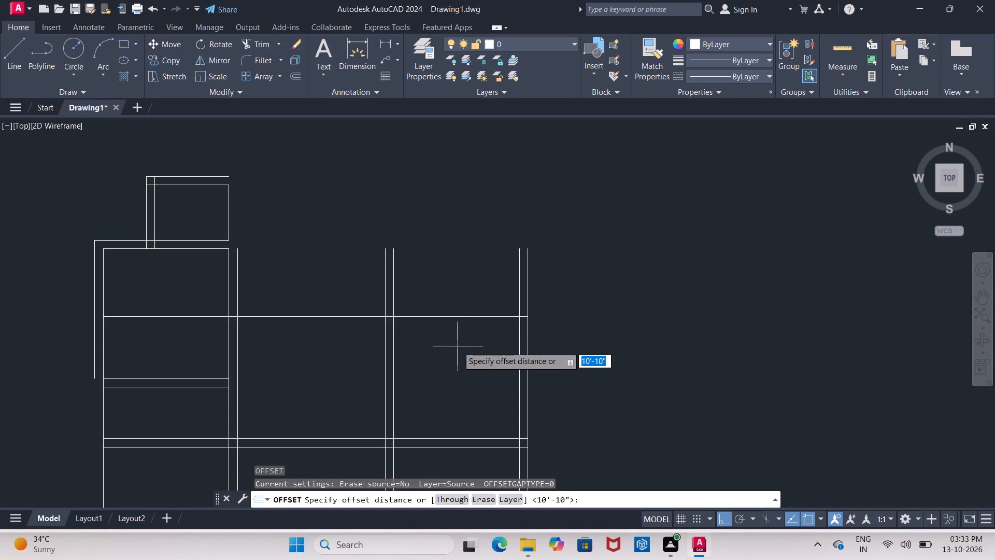
key("9")
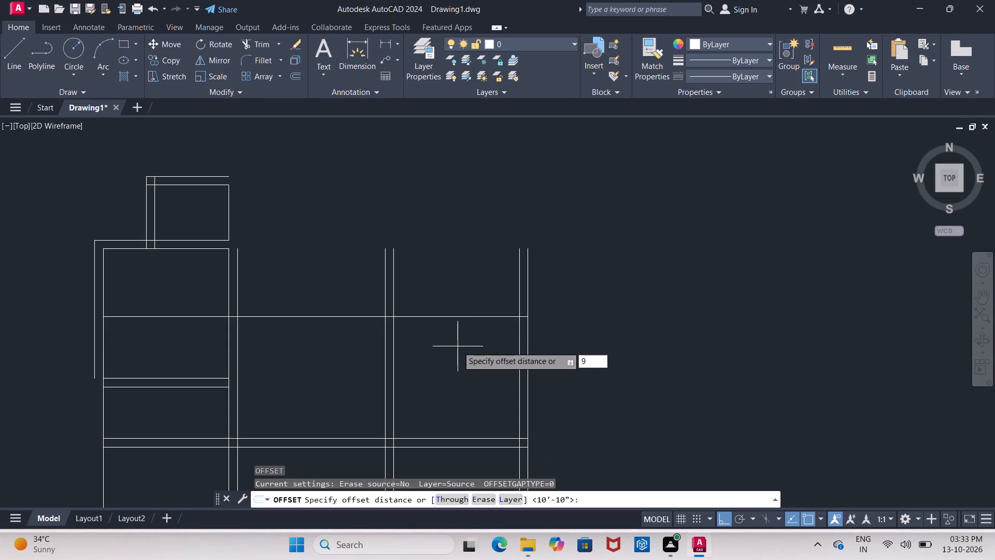
key("shift+quotedbl")
key("Return")
left_click(480, 318)
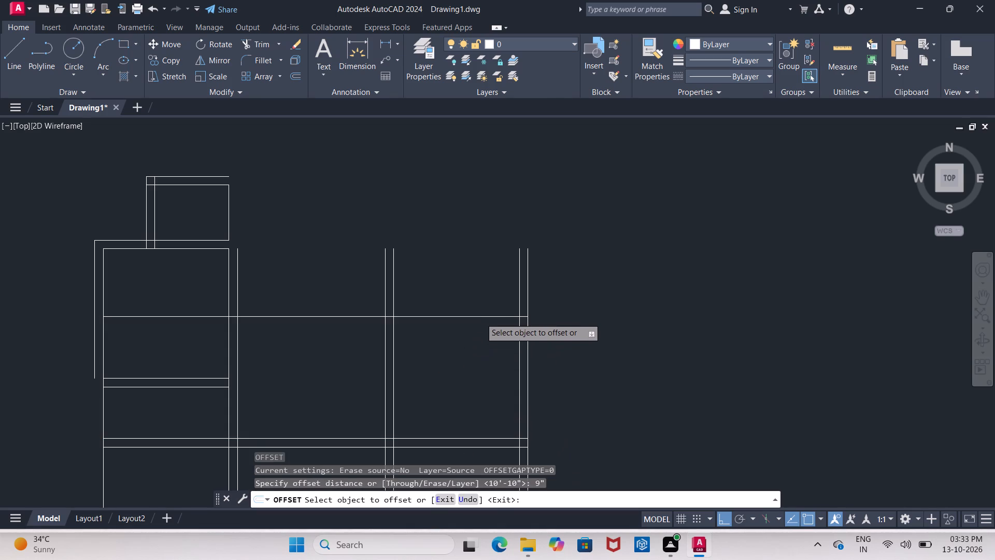
left_click(482, 282)
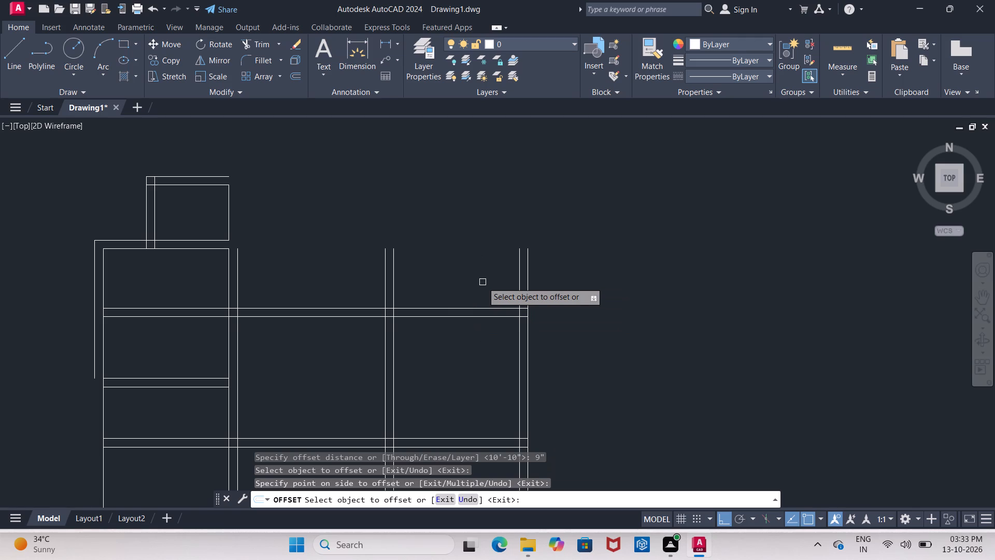
type("TR")
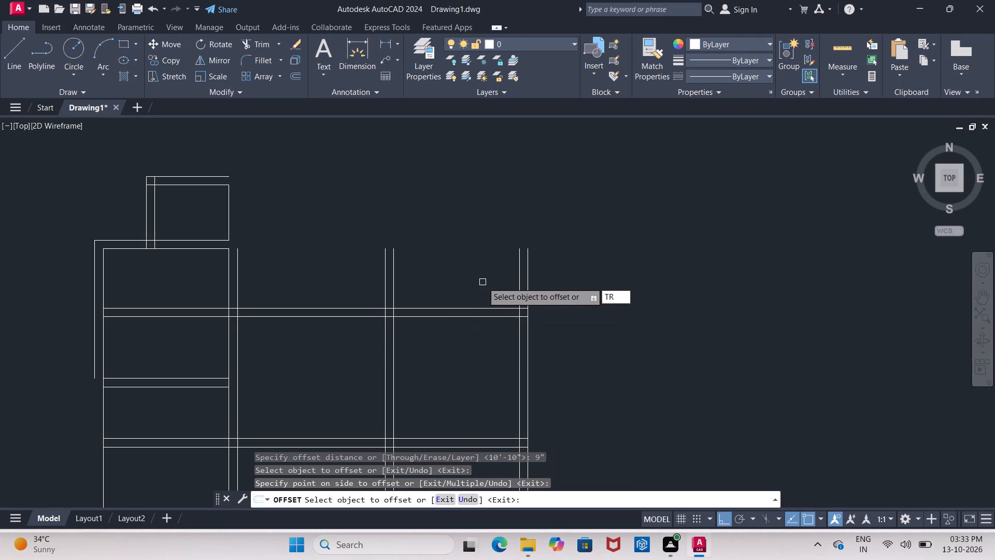
key("Return")
key("Return")
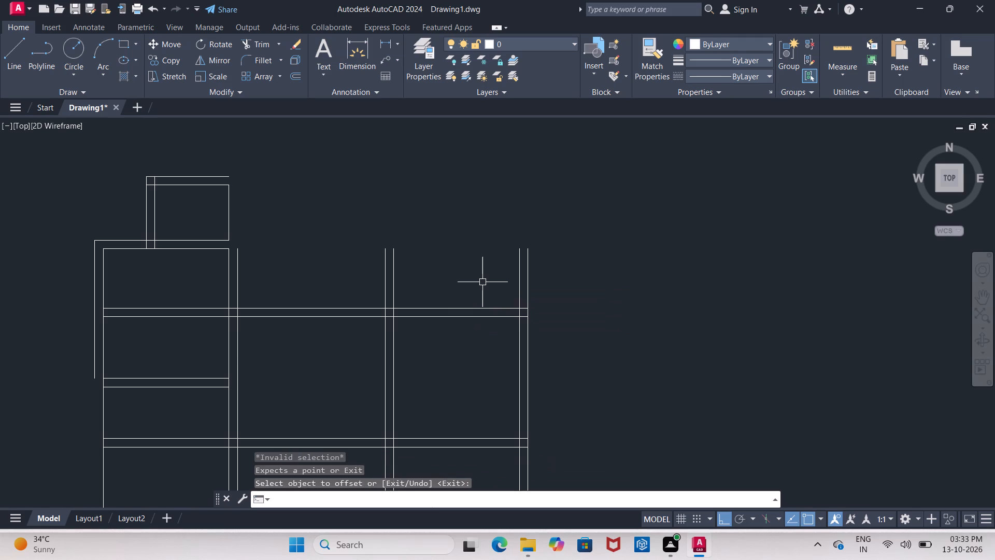
Trim the new upper horizontal wall lines out of the left and middle bays, including the short pieces inside the wall between them.
type("TR")
key("Return")
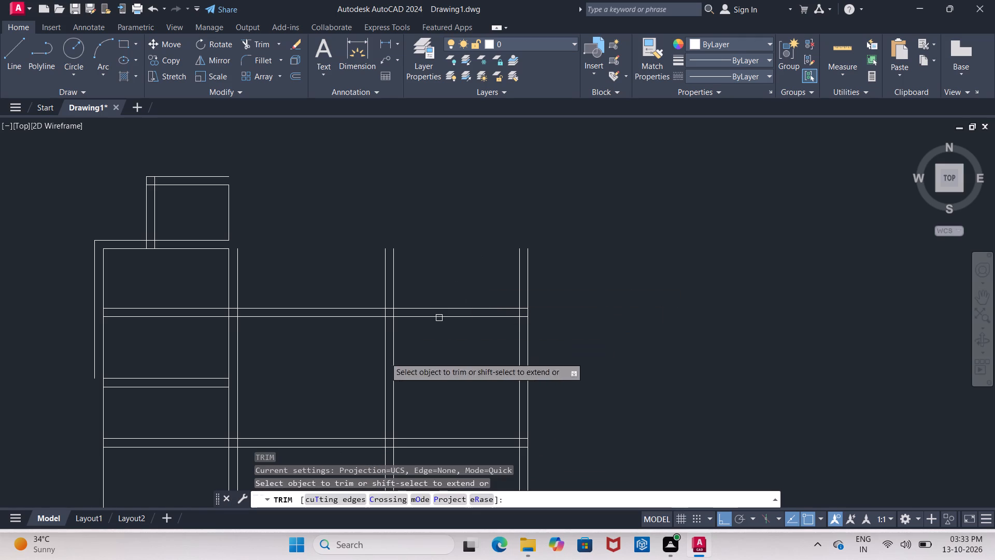
left_click_drag(360, 276, 338, 340)
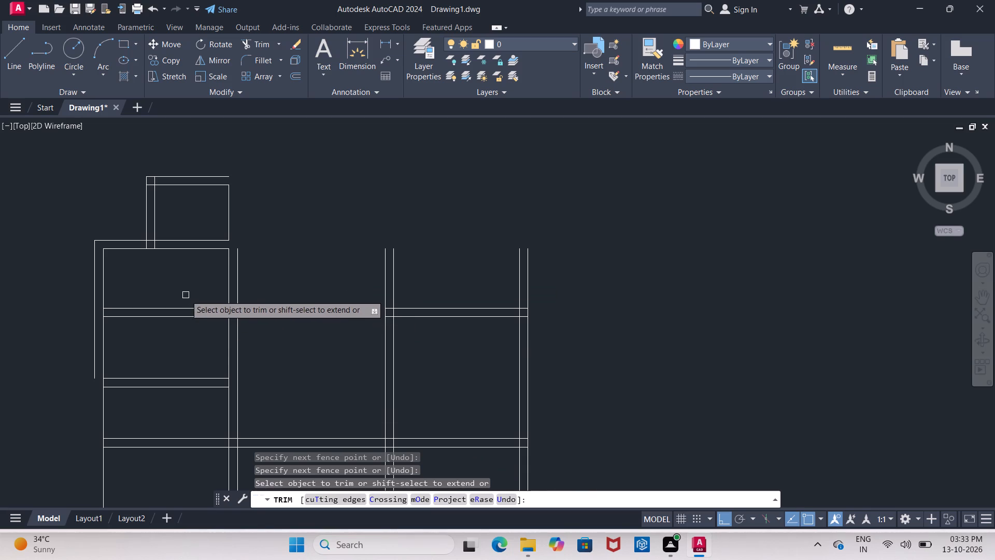
left_click_drag(178, 284, 175, 290)
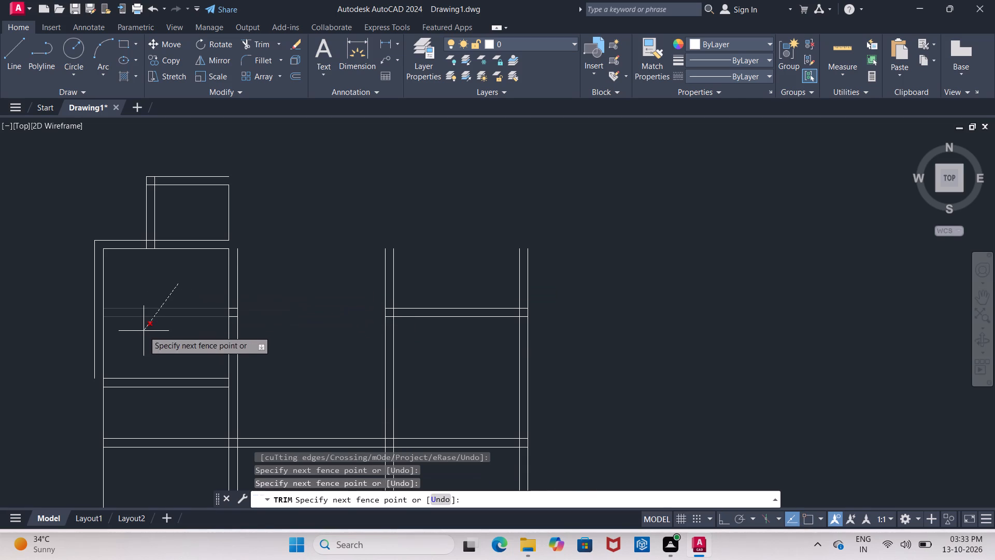
left_click(145, 330)
scroll(206, 325, "up", 2)
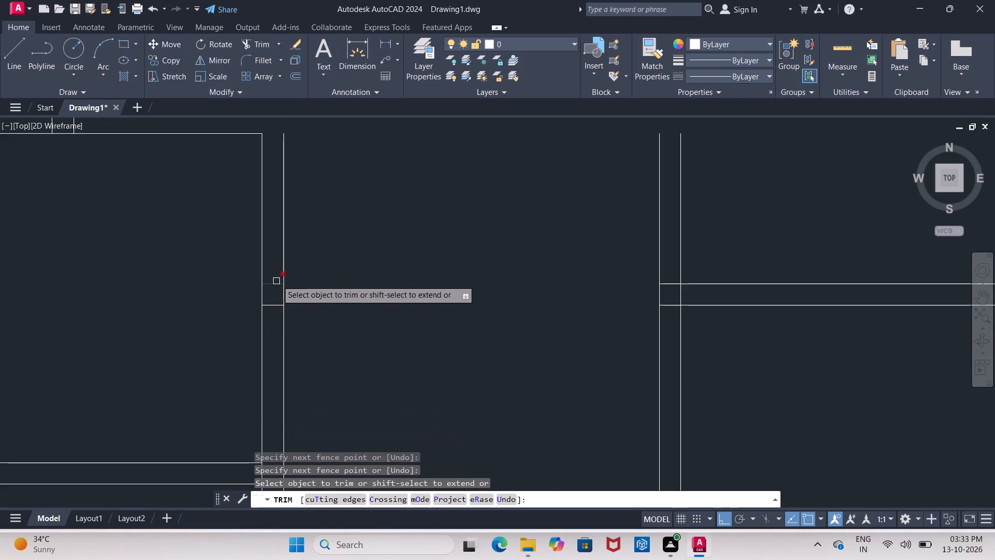
left_click_drag(275, 268, 276, 283)
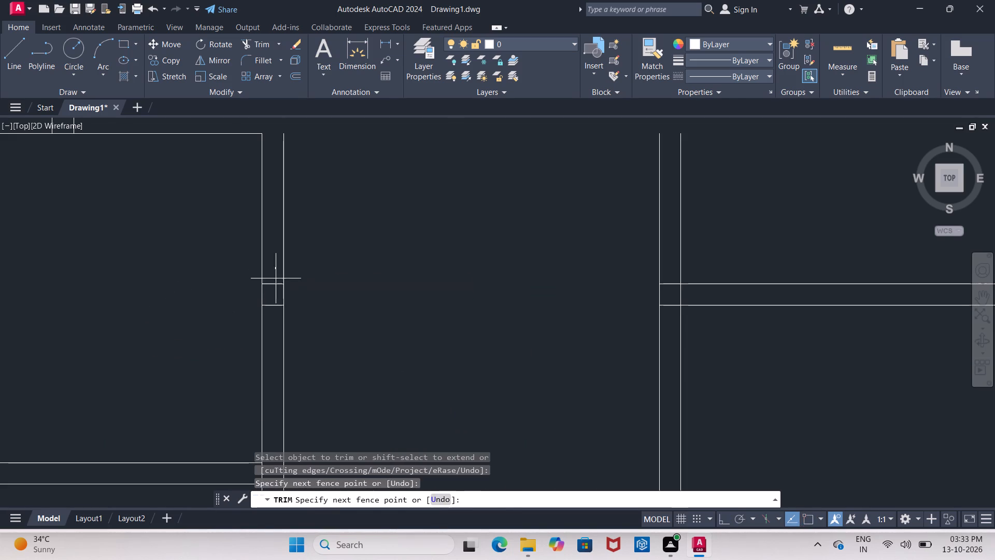
left_click_drag(276, 283, 276, 297)
left_click(274, 306)
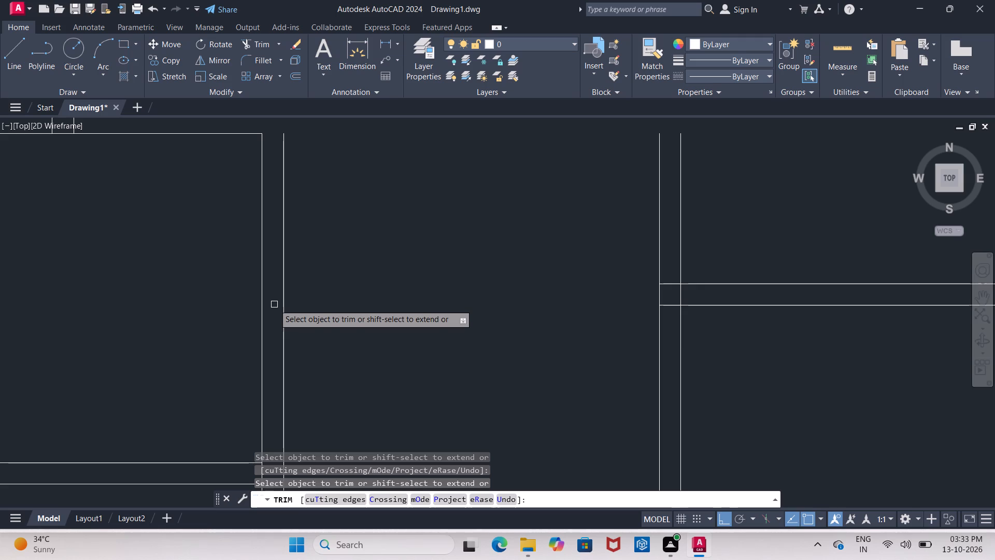
Trim the four vertical wall lines projecting above the right bay's upper horizontal wall.
scroll(277, 312, "down", 3)
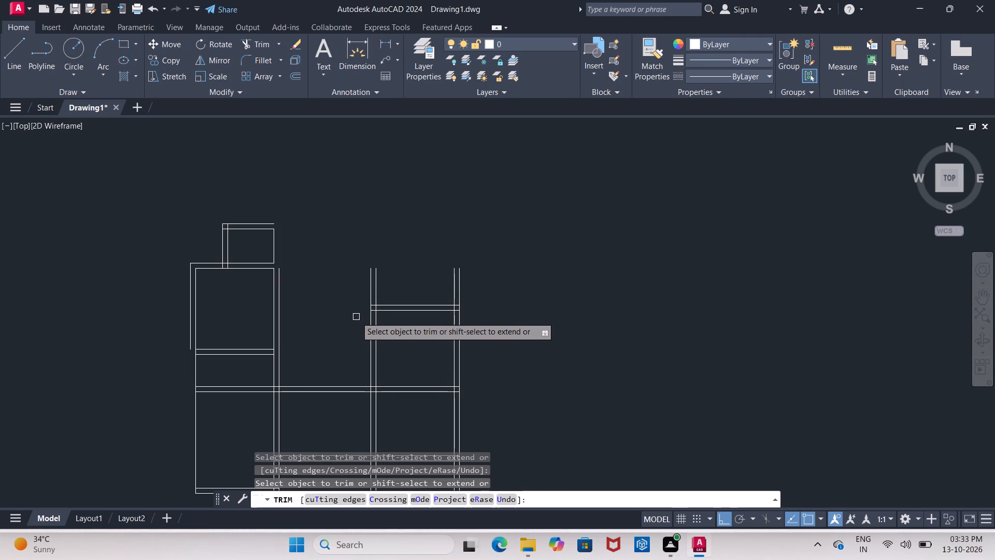
middle_click_drag(356, 317, 329, 315)
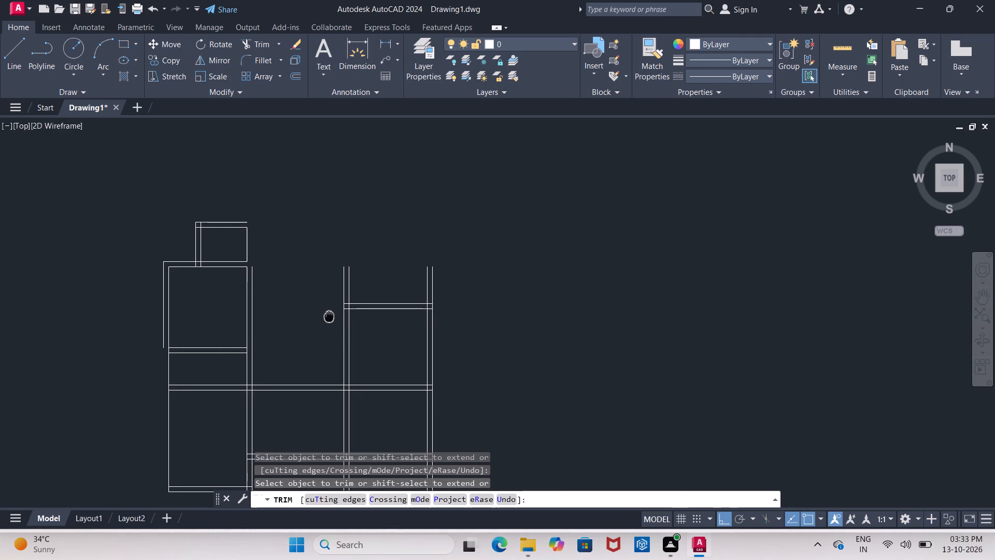
middle_click_drag(329, 315, 329, 315)
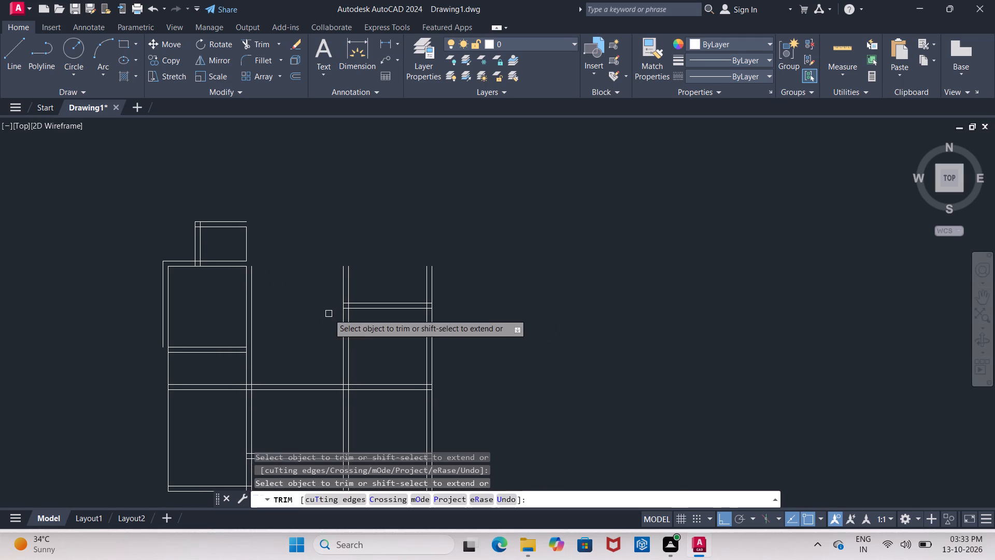
scroll(329, 313, "up", 2)
left_click_drag(319, 214, 627, 249)
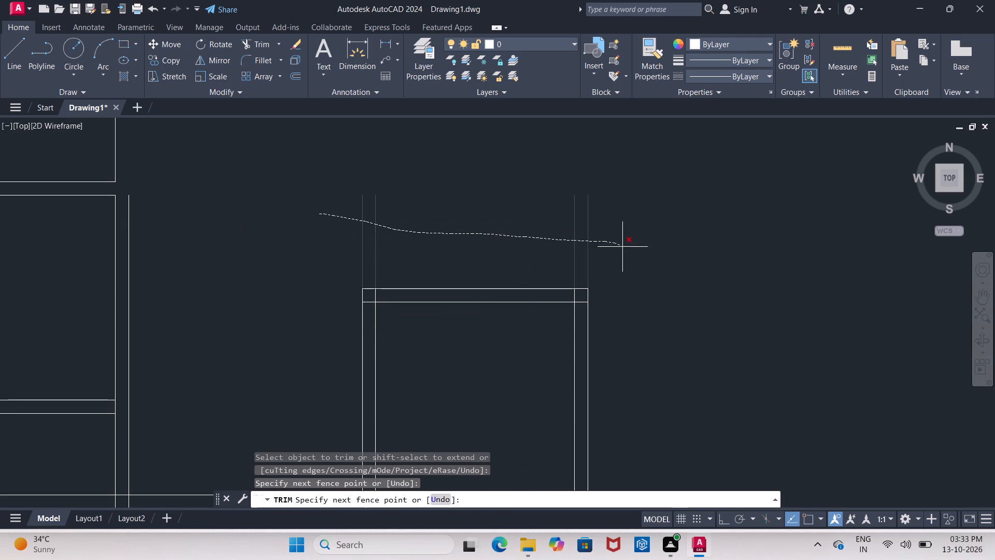
left_click_drag(627, 249, 628, 249)
middle_click_drag(581, 246, 562, 237)
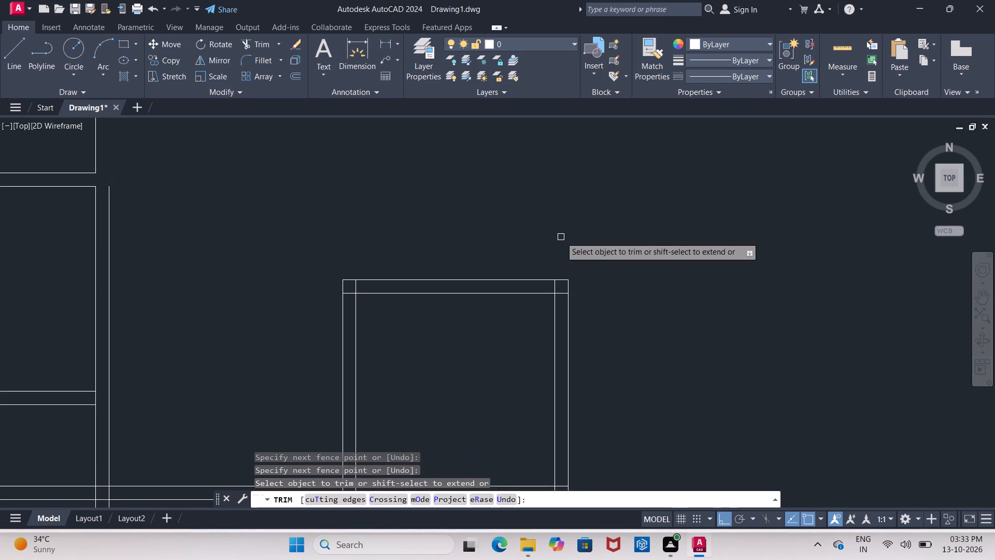
key("Escape")
Offset the top line of the right bay's upper wall 4'11" upward.
key("o")
key("Return")
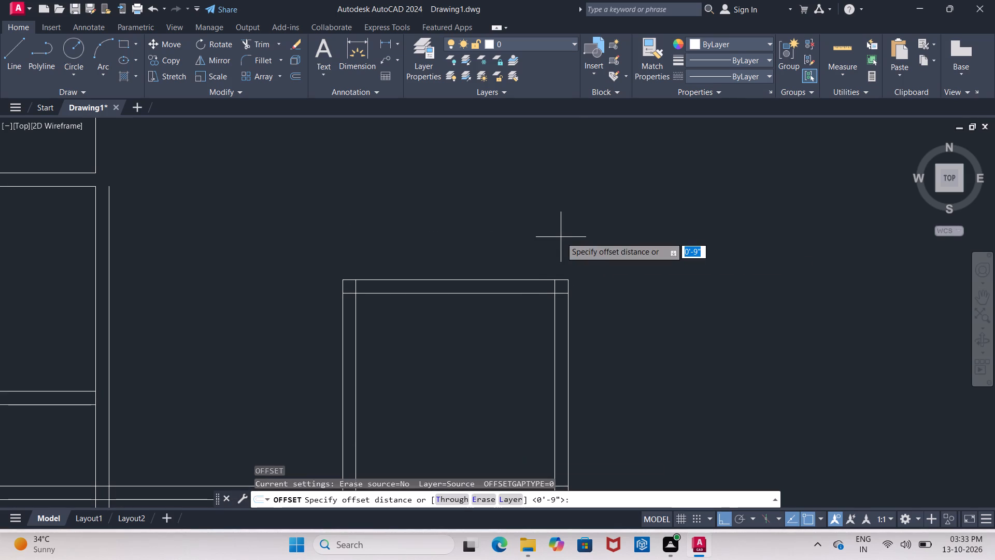
type("4'11")
key("shift+quotedbl")
key("Return")
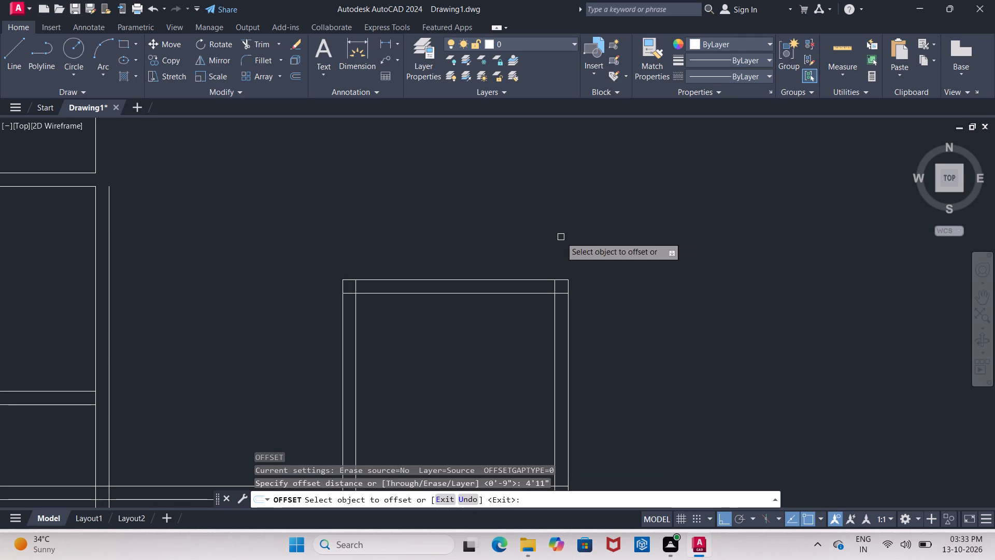
left_click(496, 281)
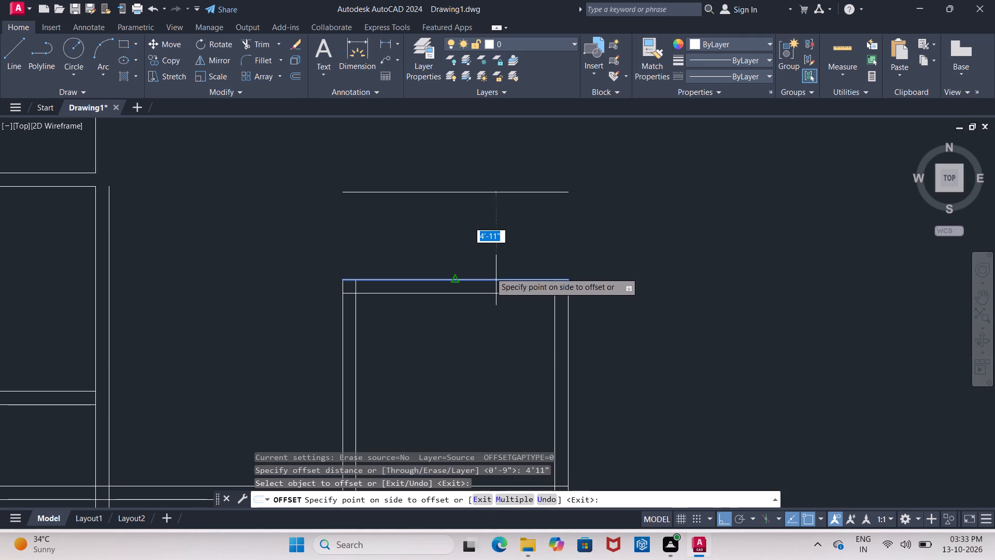
left_click(475, 229)
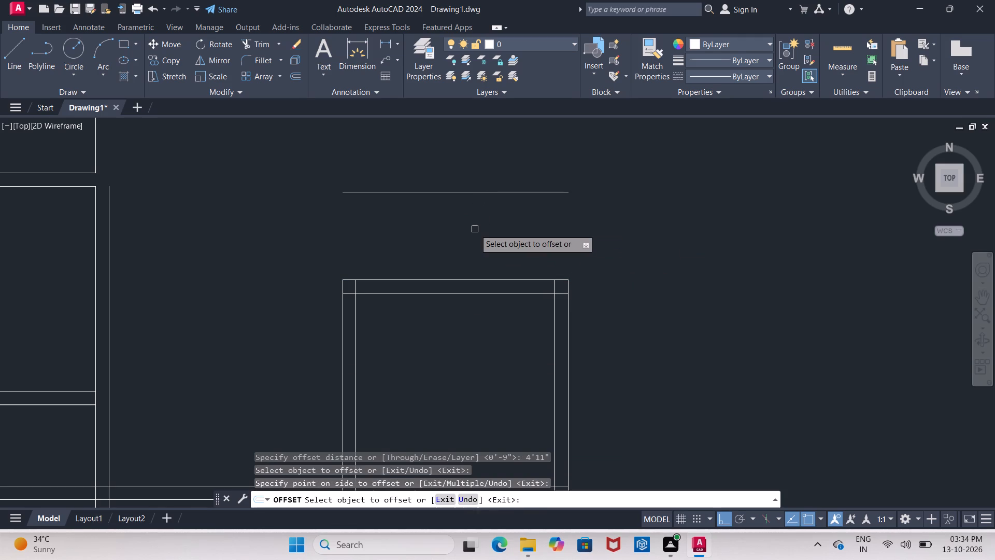
key("Return")
Offset the new top horizontal line 9" upward to form the wall thickness.
key("Return")
key("9")
key("shift+quotedbl")
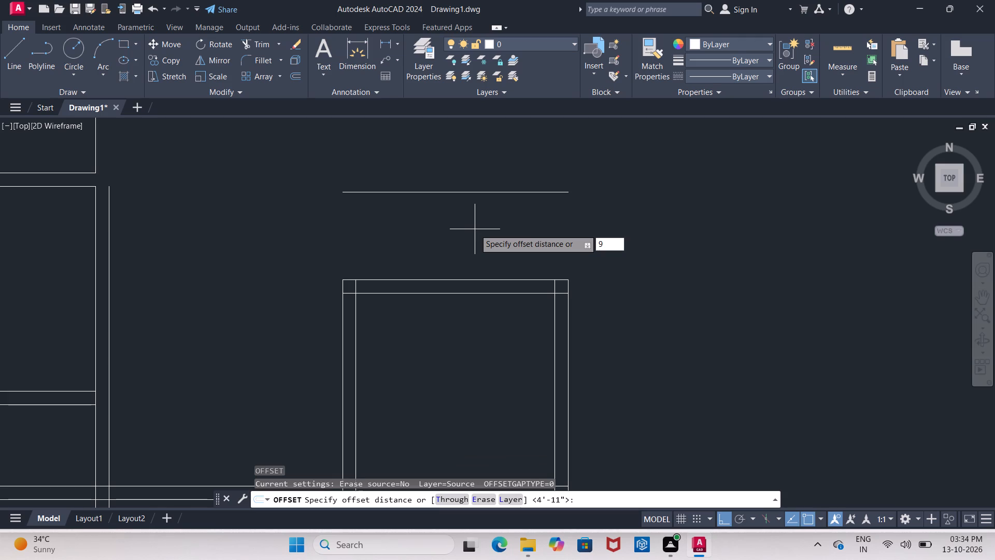
key("Return")
left_click(449, 194)
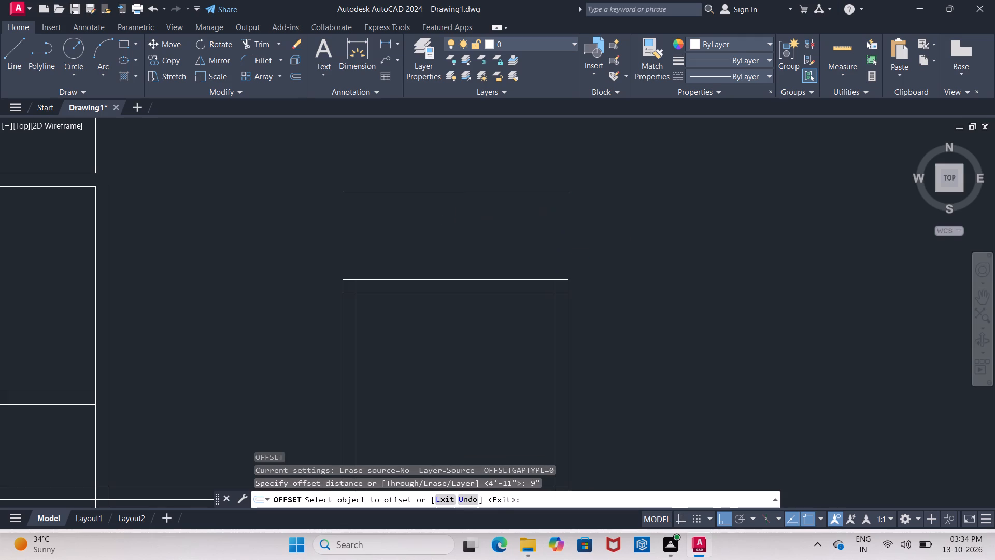
left_click(445, 157)
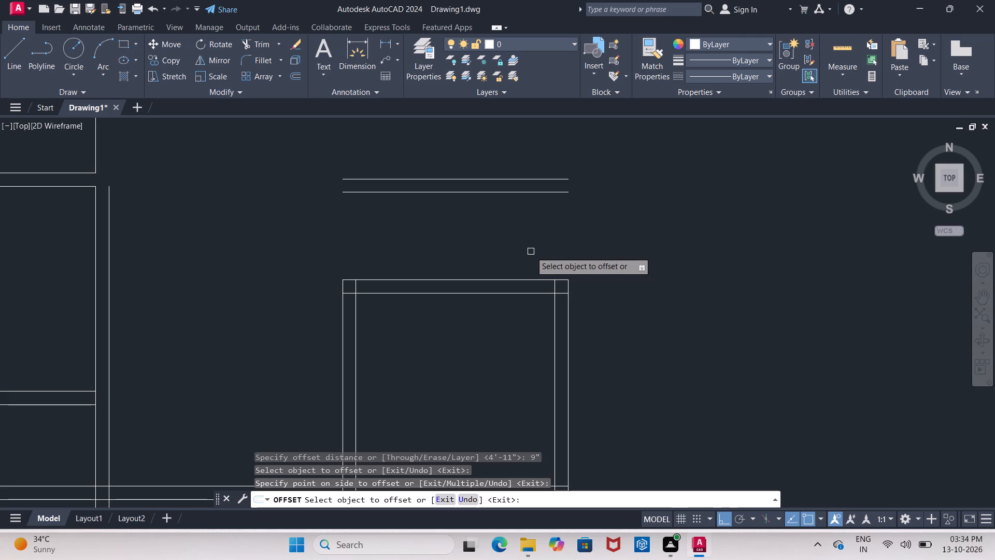
key("Escape")
Extend both vertical lines of the right bay's left wall up to the outer line of the new top wall.
type("EX")
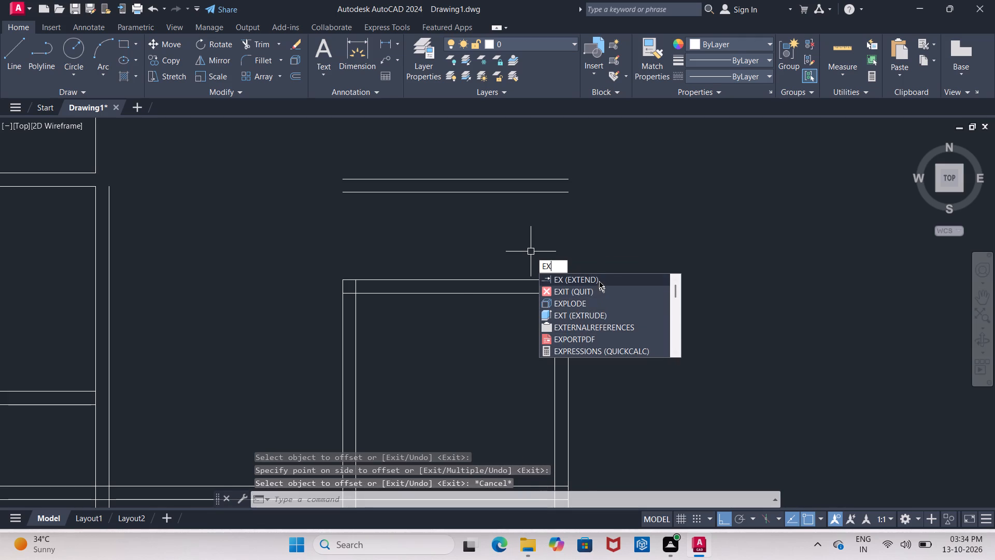
left_click(599, 281)
scroll(599, 282, "down", 3)
scroll(599, 282, "up", 4)
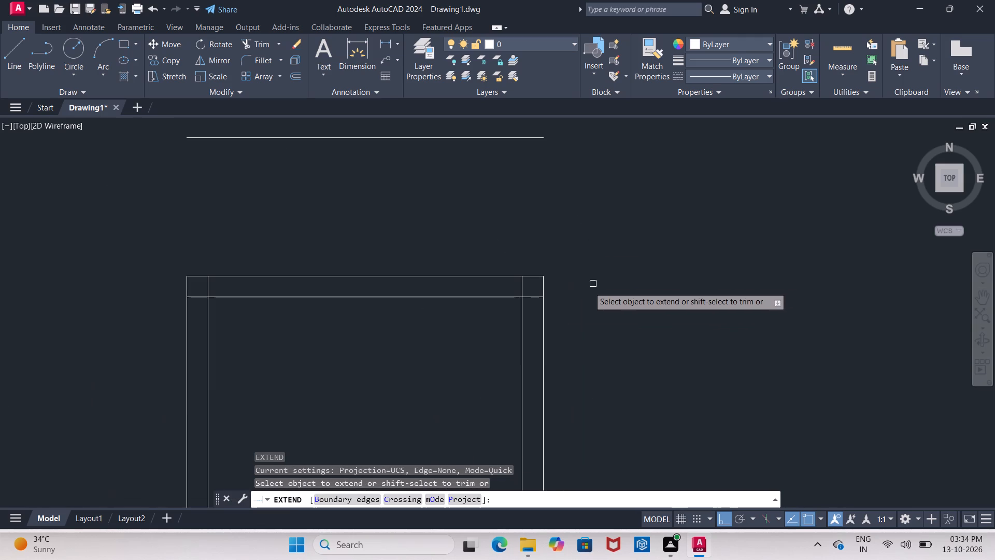
left_click(210, 339)
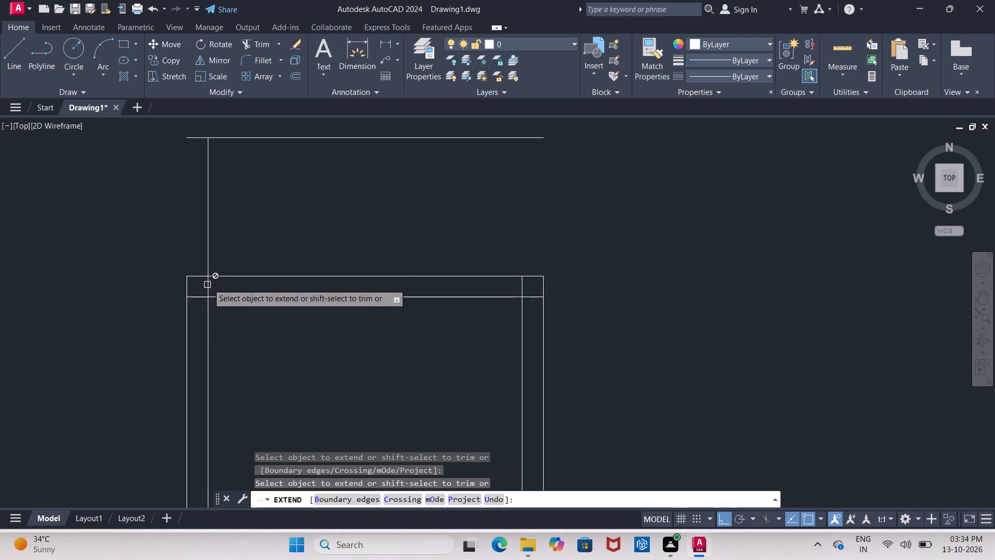
left_click(183, 313)
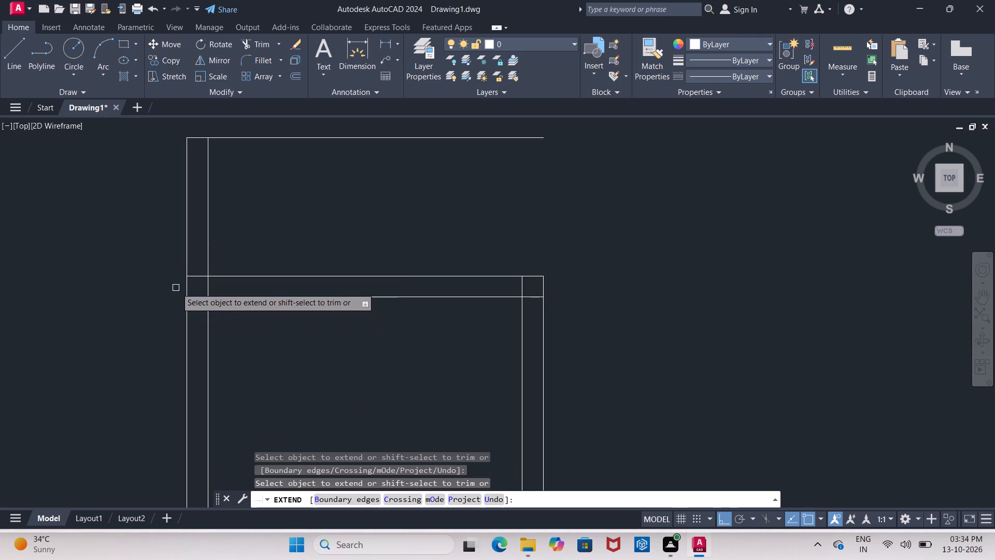
middle_click_drag(259, 153, 260, 278)
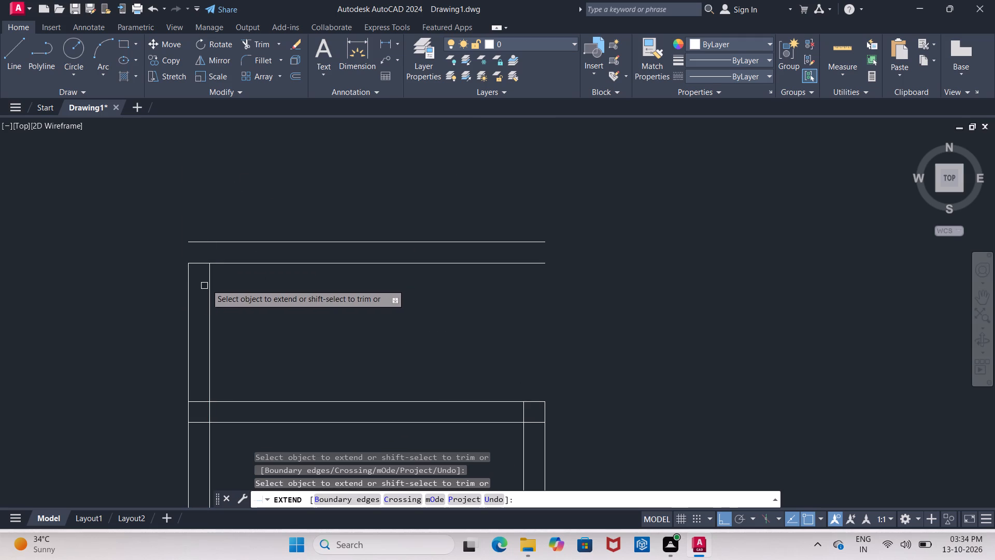
left_click(210, 281)
left_click(210, 281)
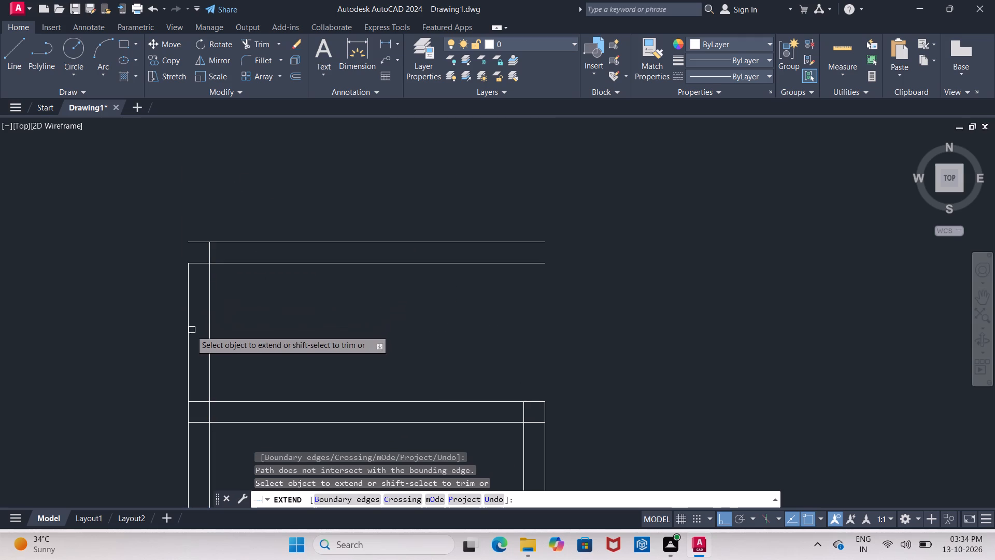
left_click(187, 325)
left_click(187, 325)
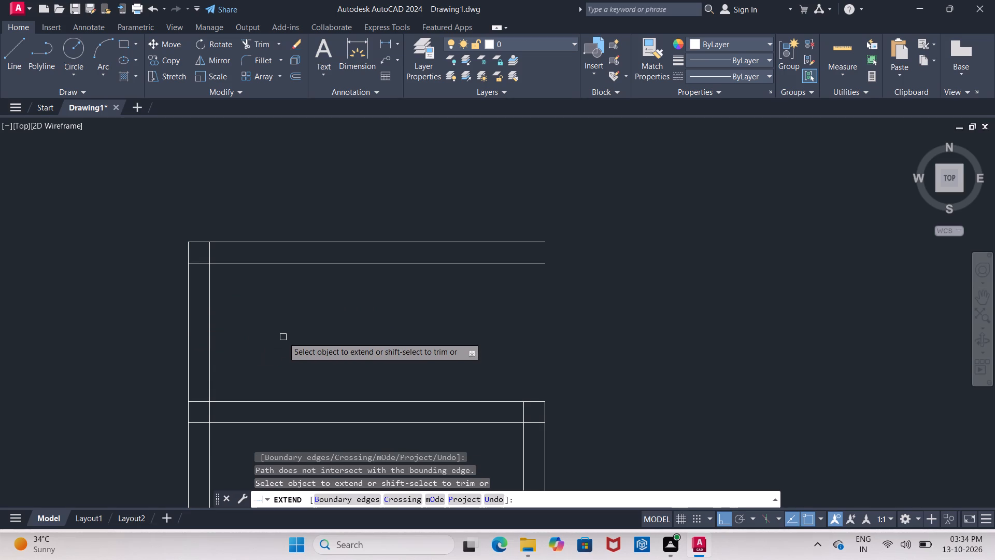
key("Escape")
Offset the inner line of the right bay's left wall 5'7" to the right.
key("o")
key("Return")
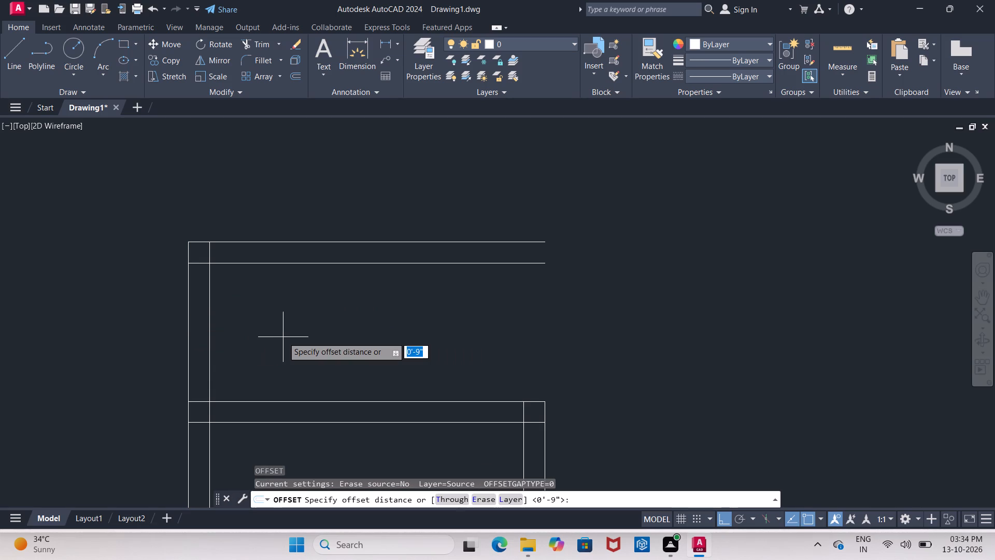
type("5'7")
key("shift+quotedbl")
key("Return")
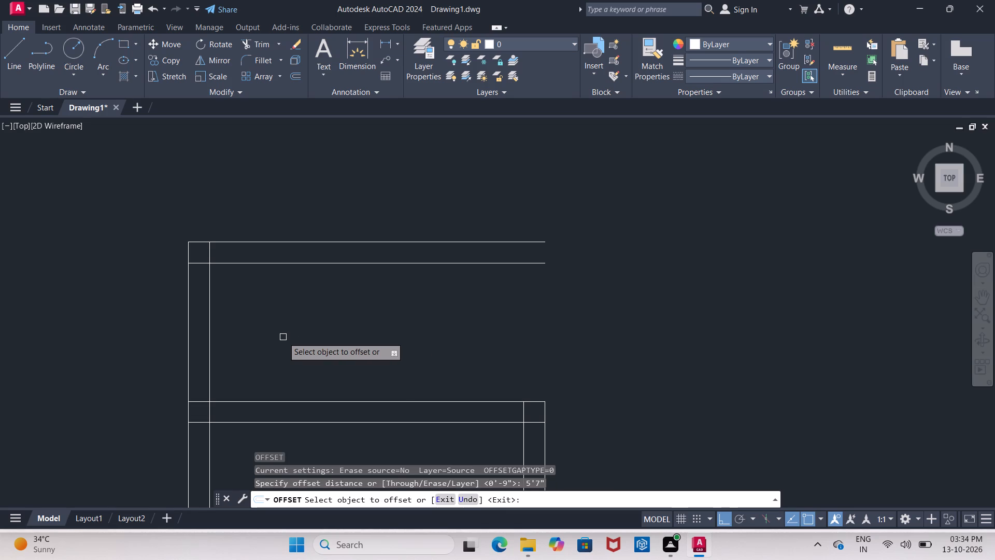
left_click(209, 354)
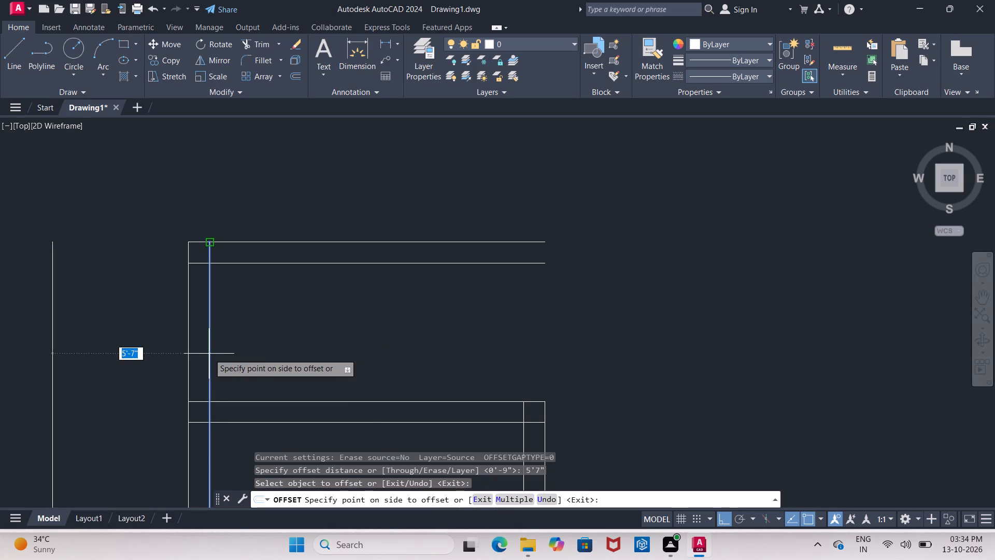
left_click(256, 356)
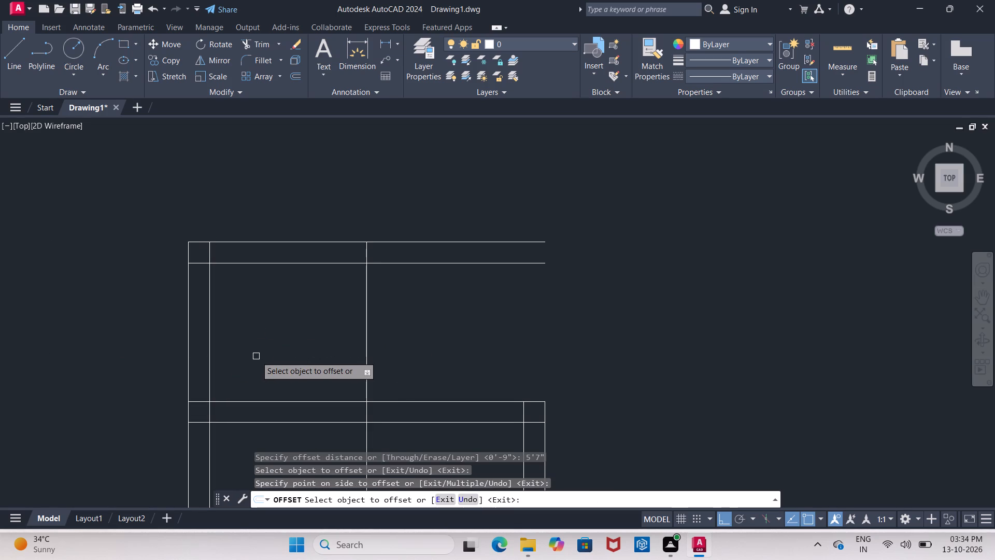
key("Return")
Offset the new vertical line 9" to the right to form the wall thickness.
key("Return")
type("9\"")
key("Return")
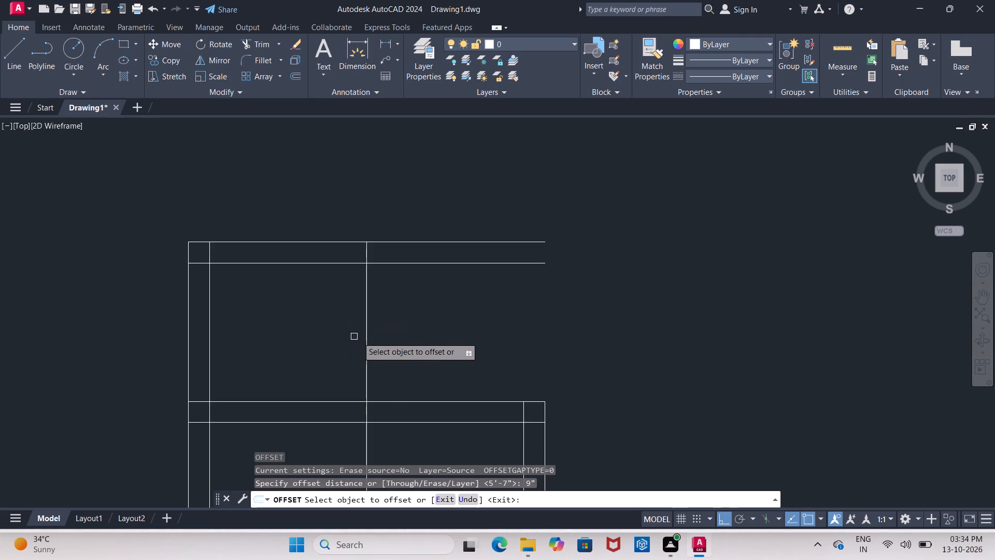
left_click(368, 345)
left_click(429, 347)
scroll(429, 347, "down", 1)
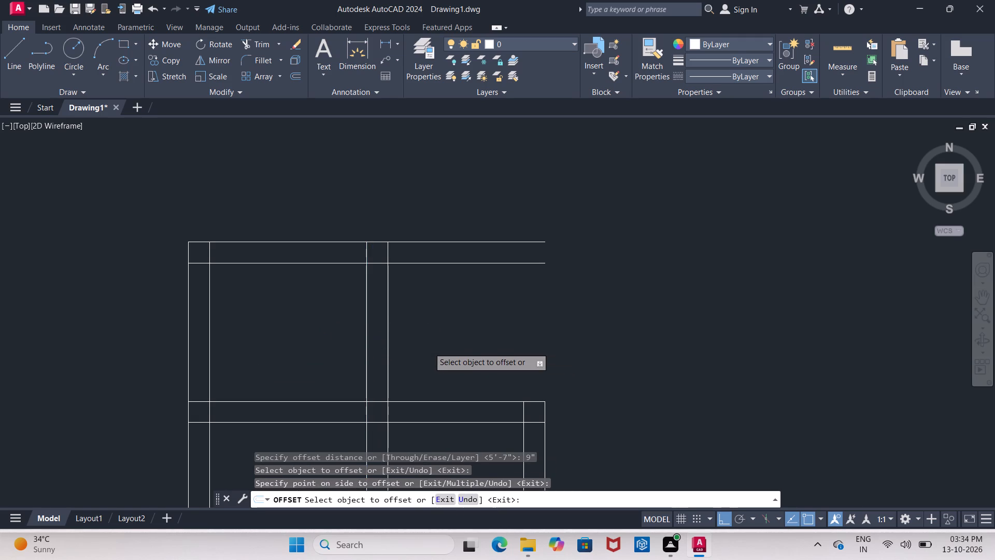
middle_click_drag(432, 344, 435, 270)
key("Escape")
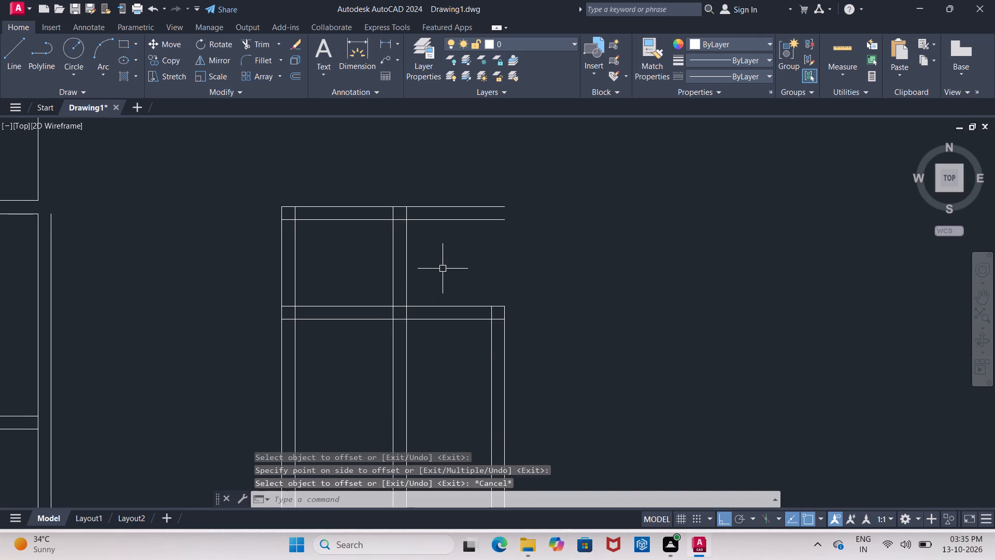
Trim both top wall lines where they project to the right of the new vertical wall.
type("TR")
key("Return")
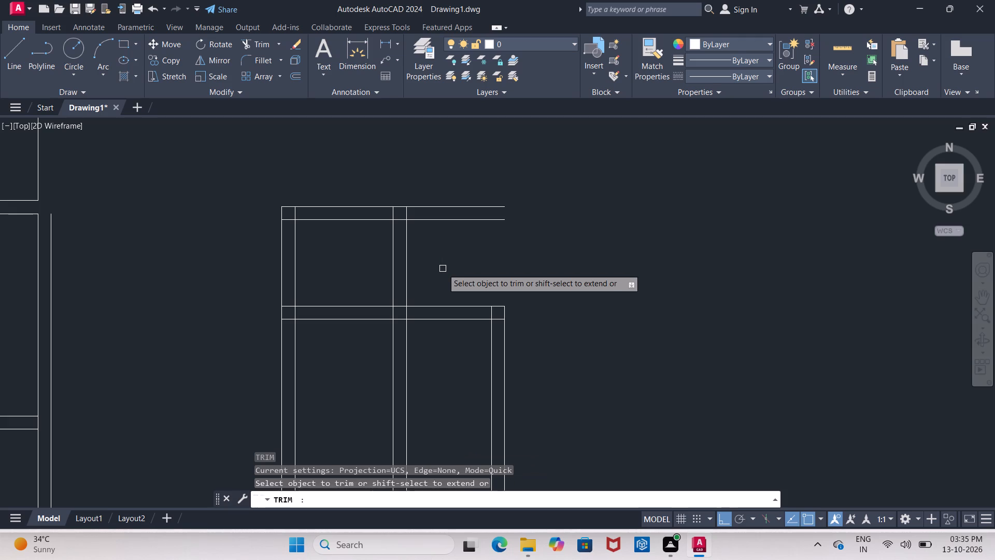
left_click_drag(440, 185, 440, 239)
middle_click_drag(433, 384, 433, 379)
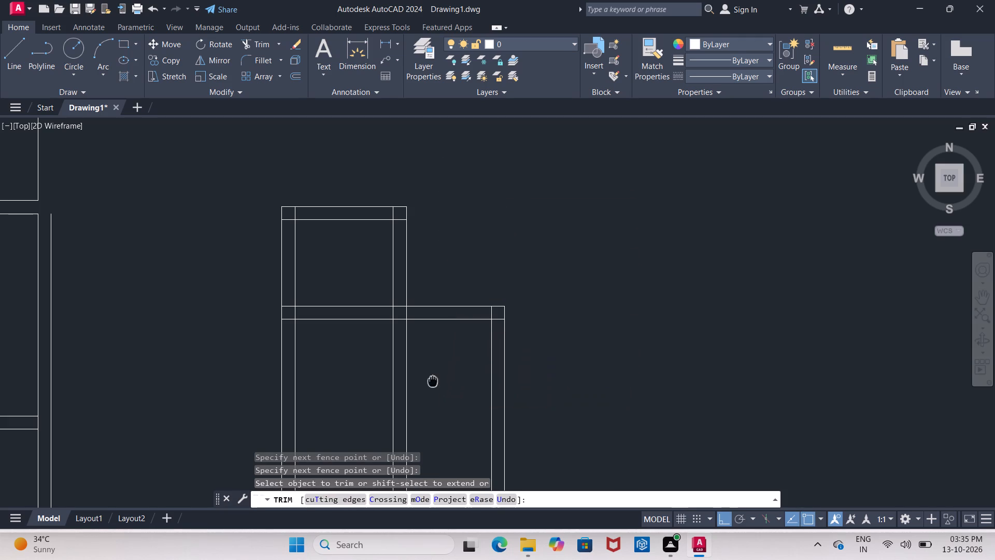
Trim both vertical lines of the small top room's right-hand wall where they run below its bottom wall.
middle_click_drag(433, 379, 421, 375)
left_click_drag(345, 340, 399, 373)
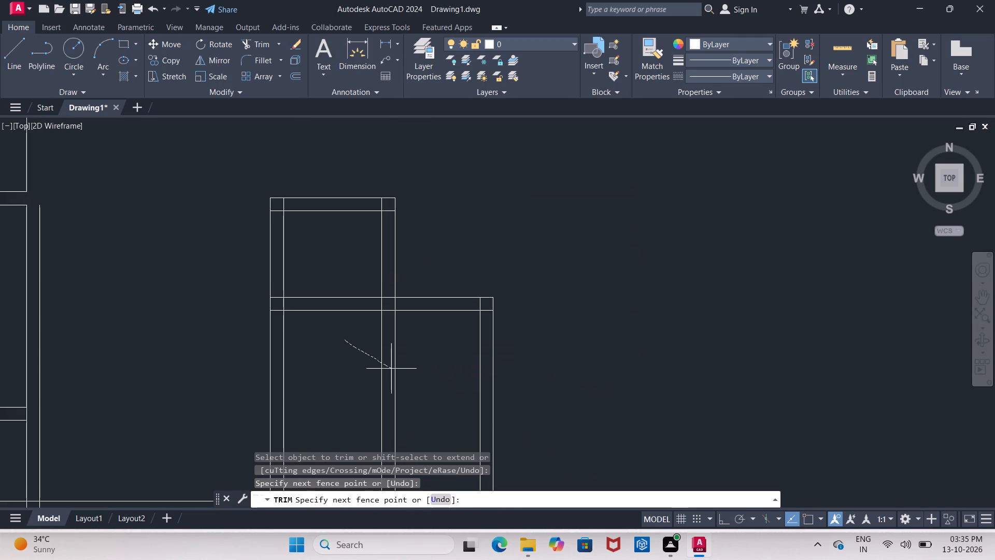
left_click_drag(399, 373, 412, 383)
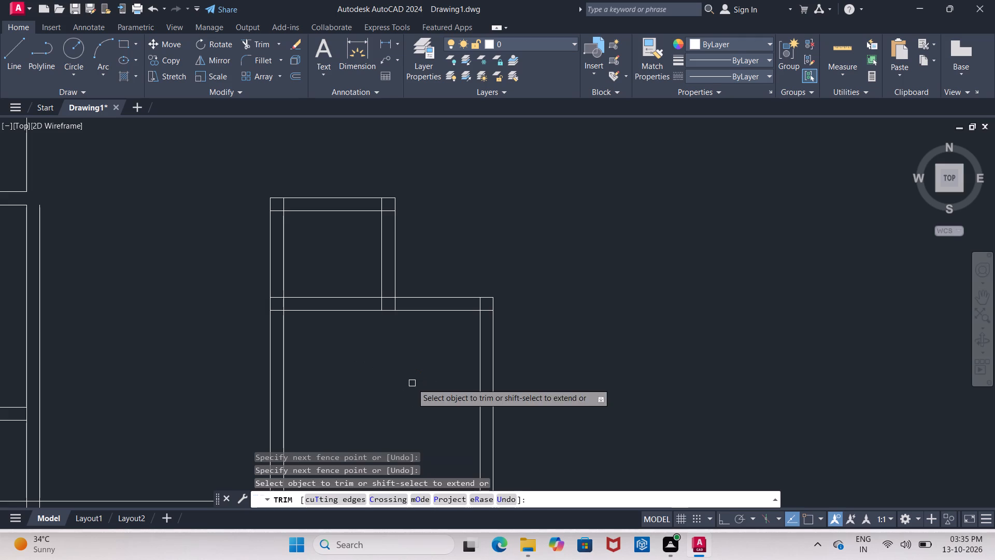
scroll(365, 378, "down", 2)
middle_click_drag(365, 372, 367, 274)
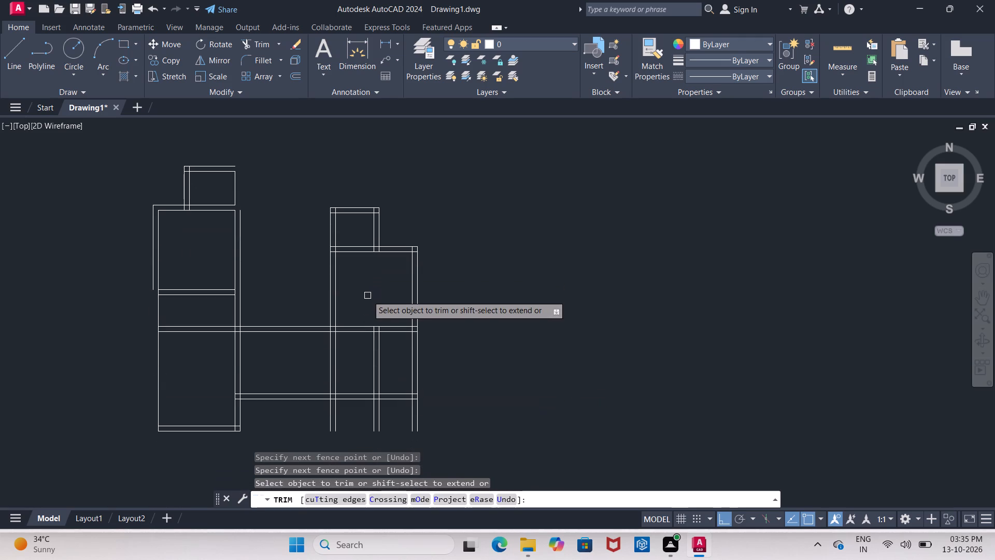
key("Escape")
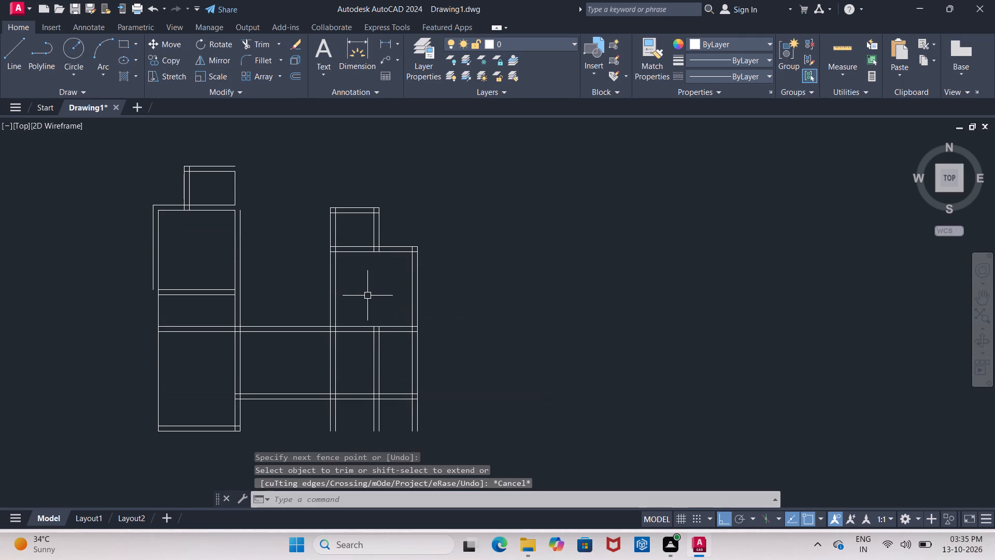
Erase the two leftover vertical wall lines inside the lower rooms of the right bay.
left_click(381, 363)
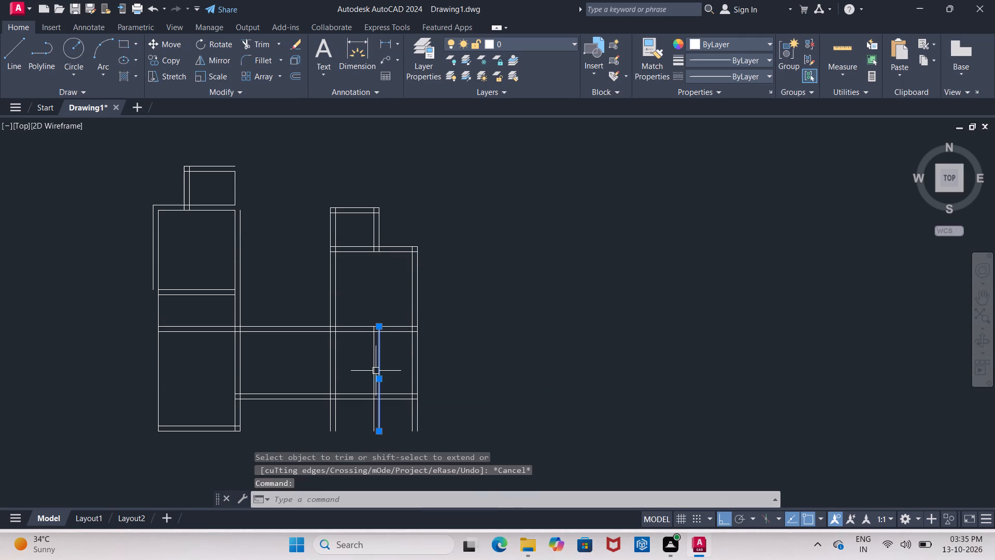
left_click(370, 376)
left_click(371, 373)
scroll(371, 373, "up", 1)
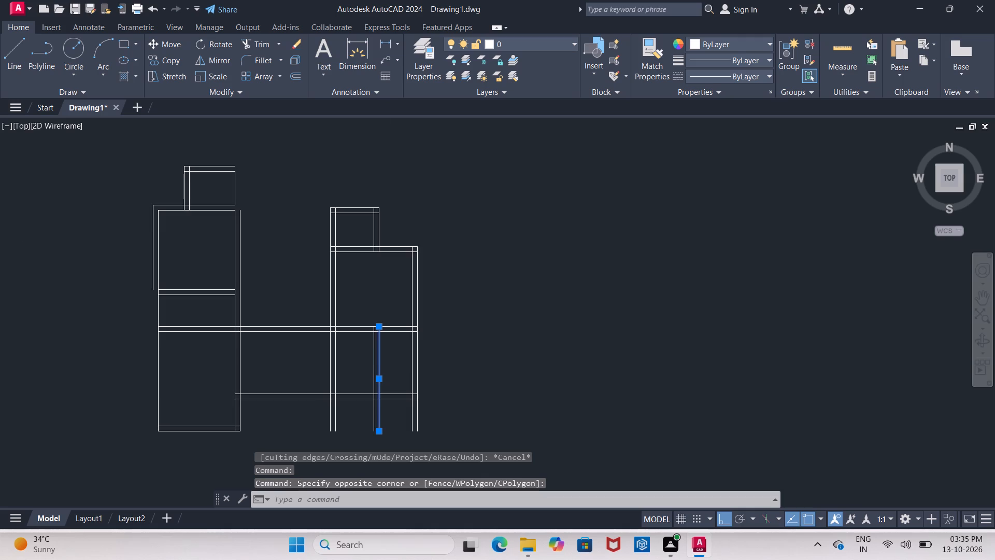
left_click(374, 368)
key("Delete")
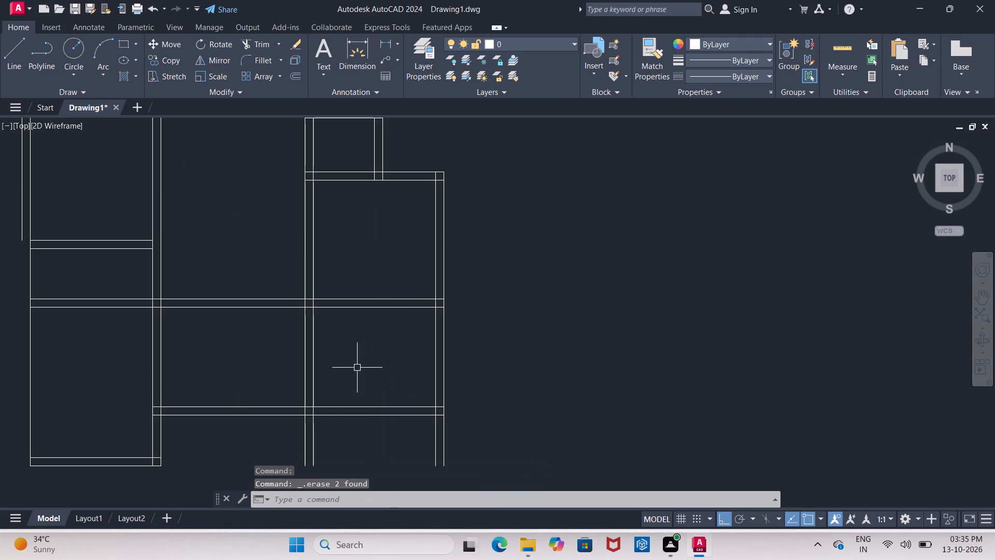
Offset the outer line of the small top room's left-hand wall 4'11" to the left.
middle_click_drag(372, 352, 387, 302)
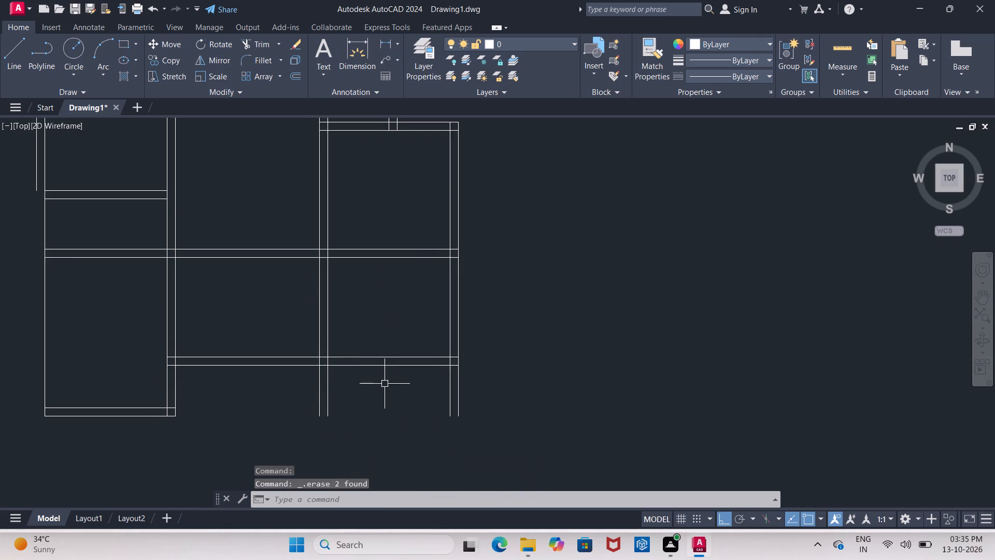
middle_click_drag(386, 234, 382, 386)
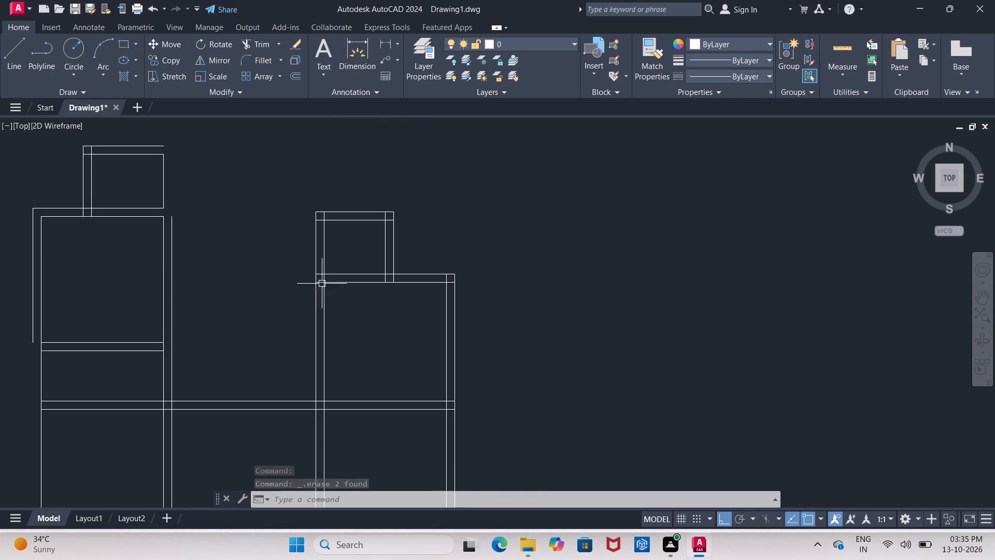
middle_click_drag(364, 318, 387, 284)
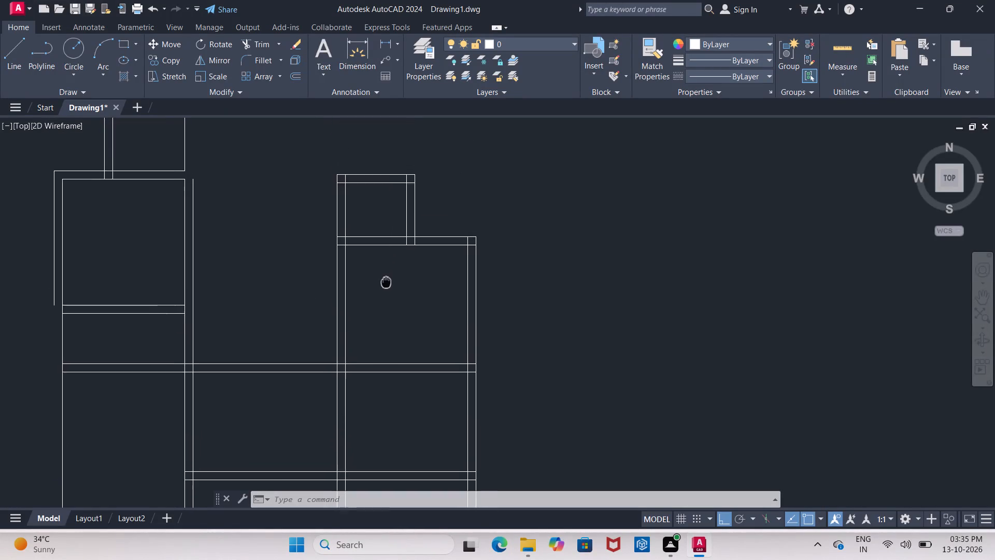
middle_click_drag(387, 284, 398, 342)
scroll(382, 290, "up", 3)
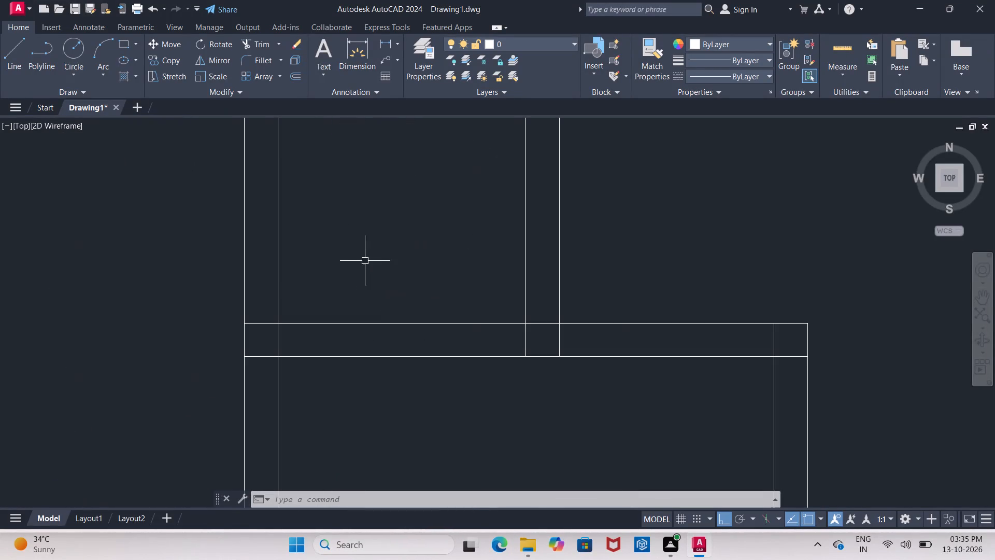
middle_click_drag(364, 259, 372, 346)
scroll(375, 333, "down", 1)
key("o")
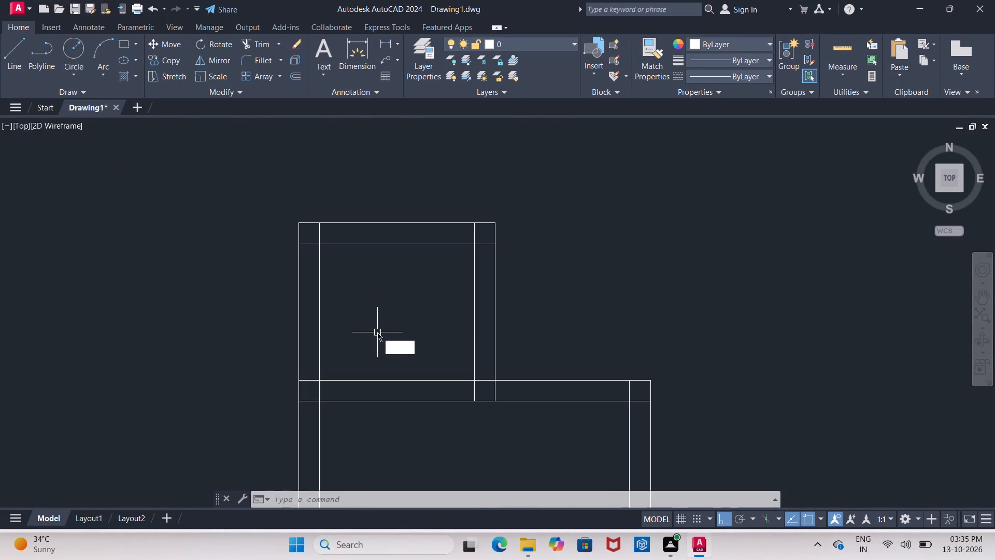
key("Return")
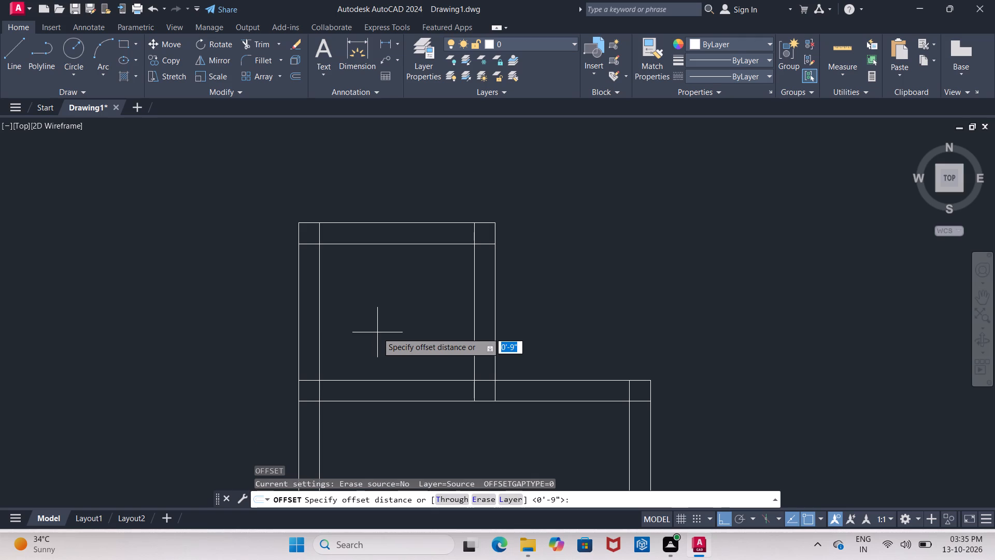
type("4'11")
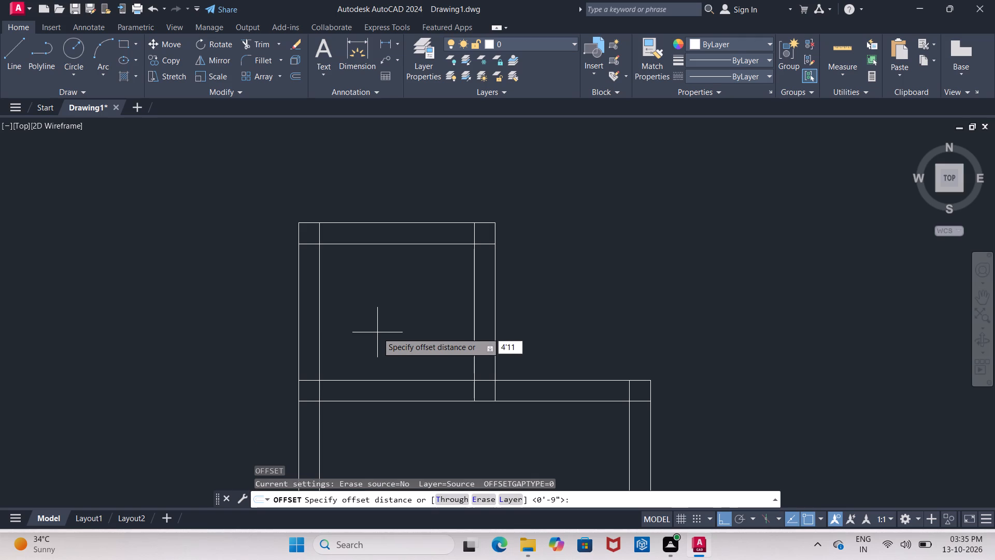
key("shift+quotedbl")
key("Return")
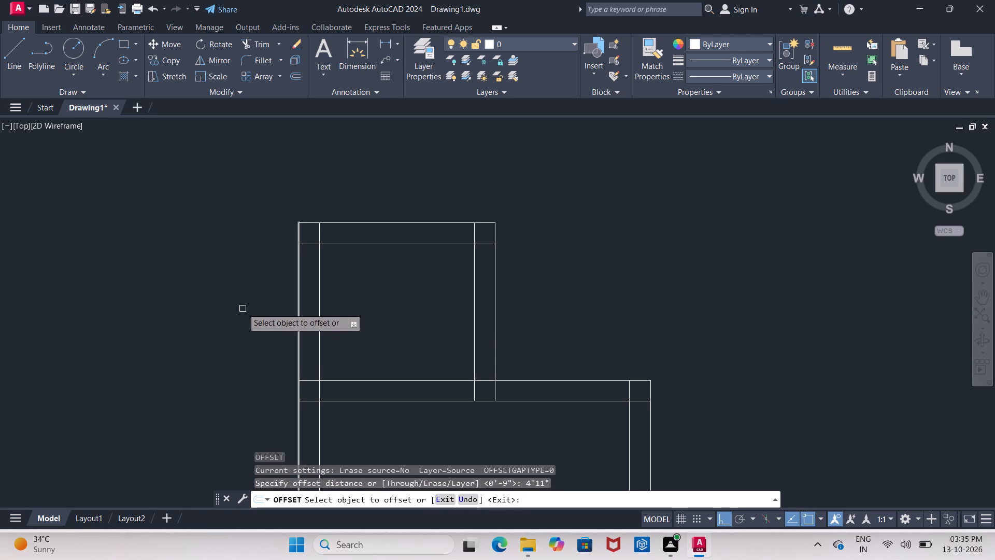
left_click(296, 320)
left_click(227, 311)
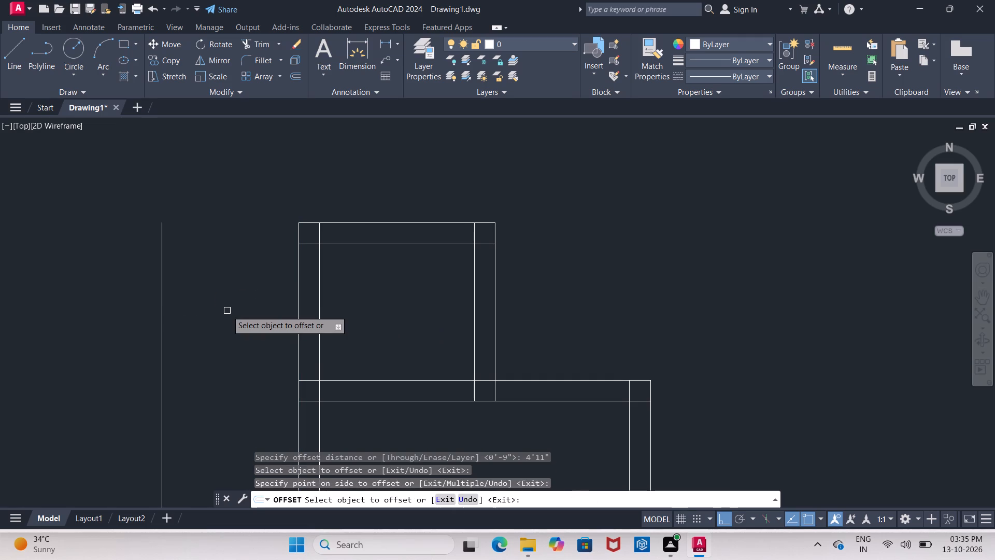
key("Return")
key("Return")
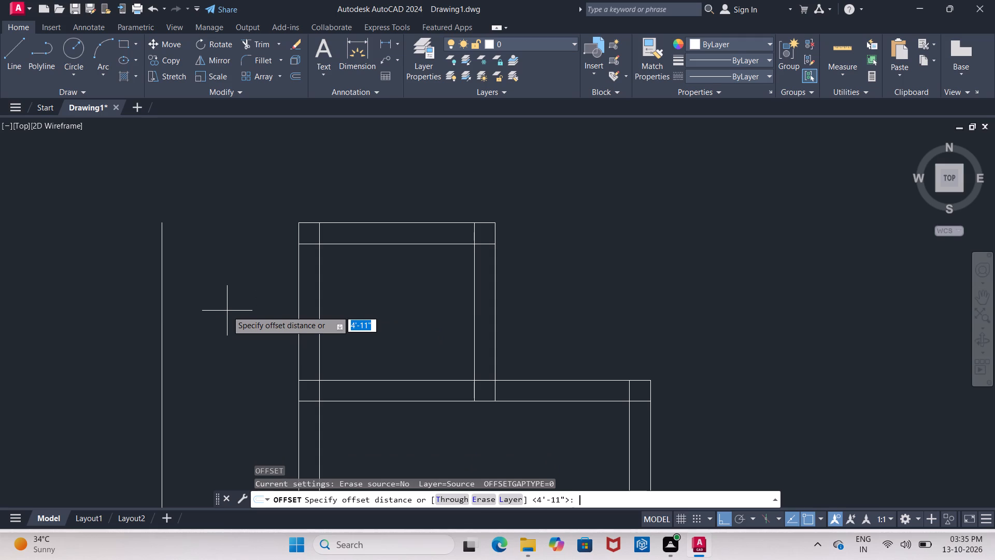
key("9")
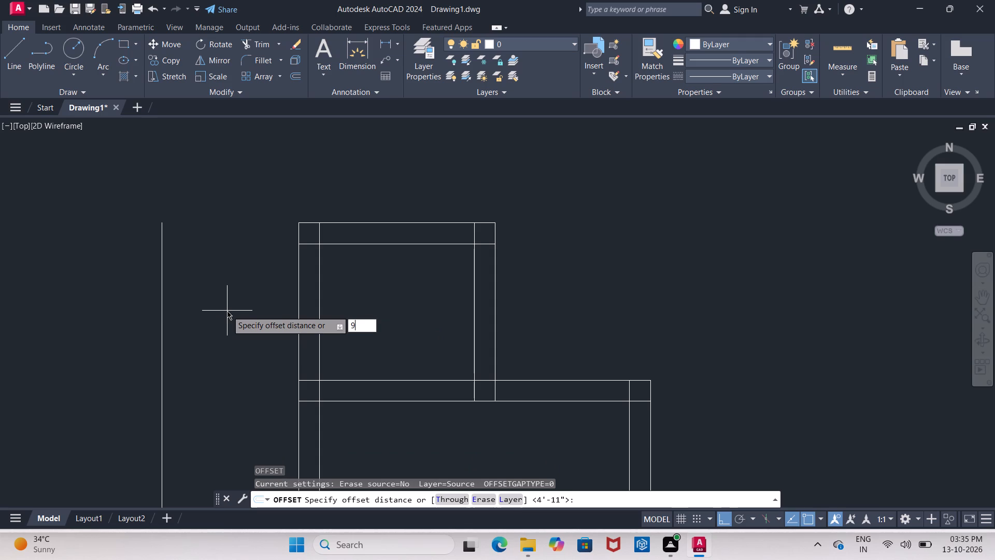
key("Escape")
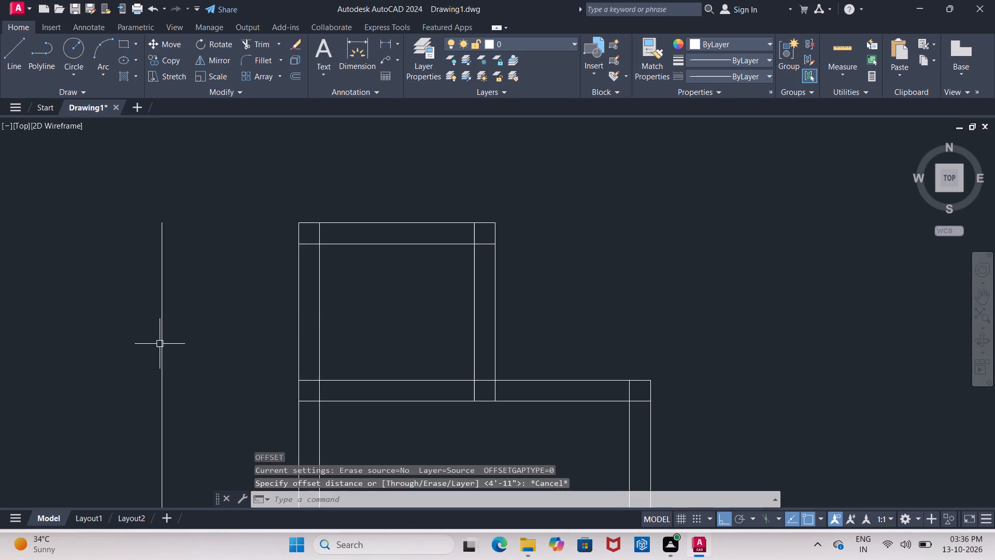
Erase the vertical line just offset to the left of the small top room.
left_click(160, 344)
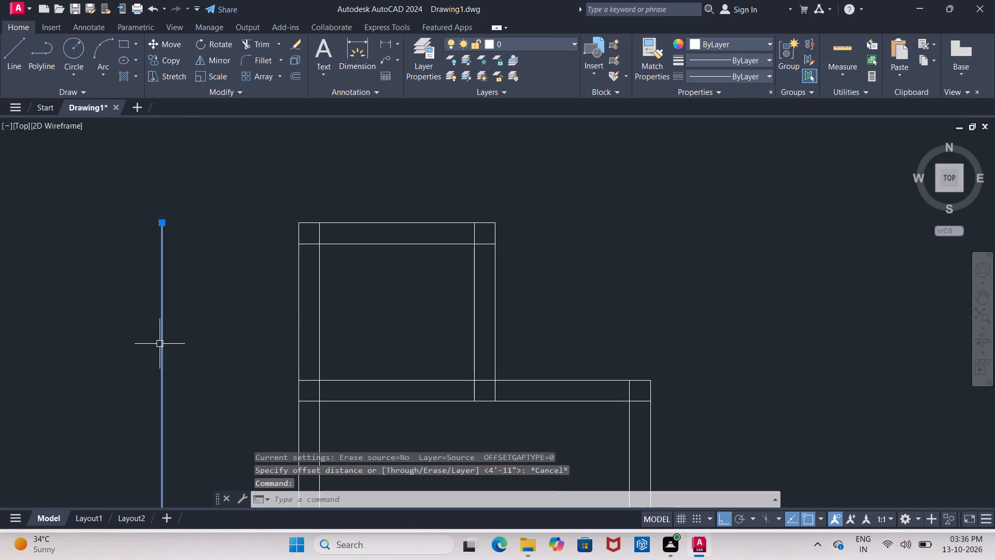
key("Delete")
Offset the outer line of the small top room's left-hand wall 5'3" to the left.
key("o")
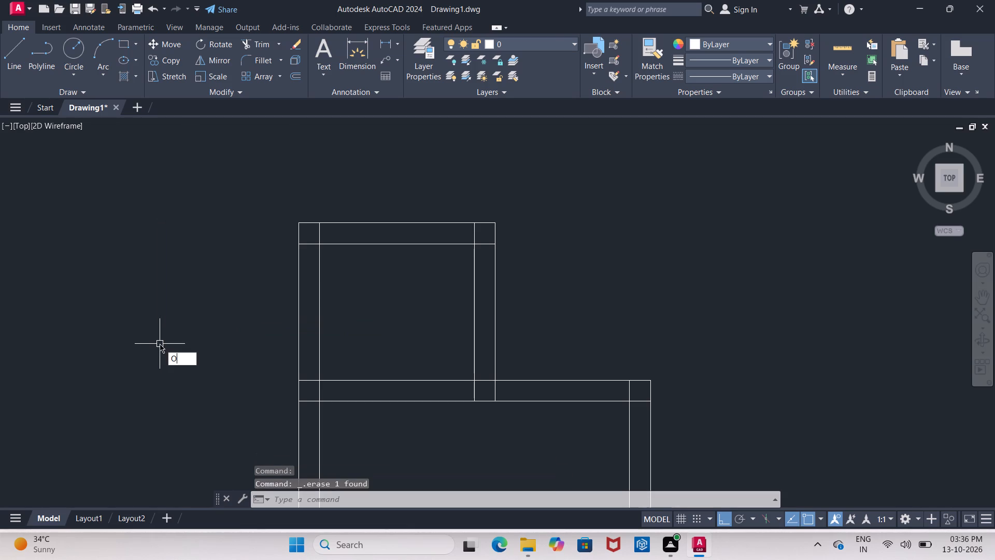
key("Return")
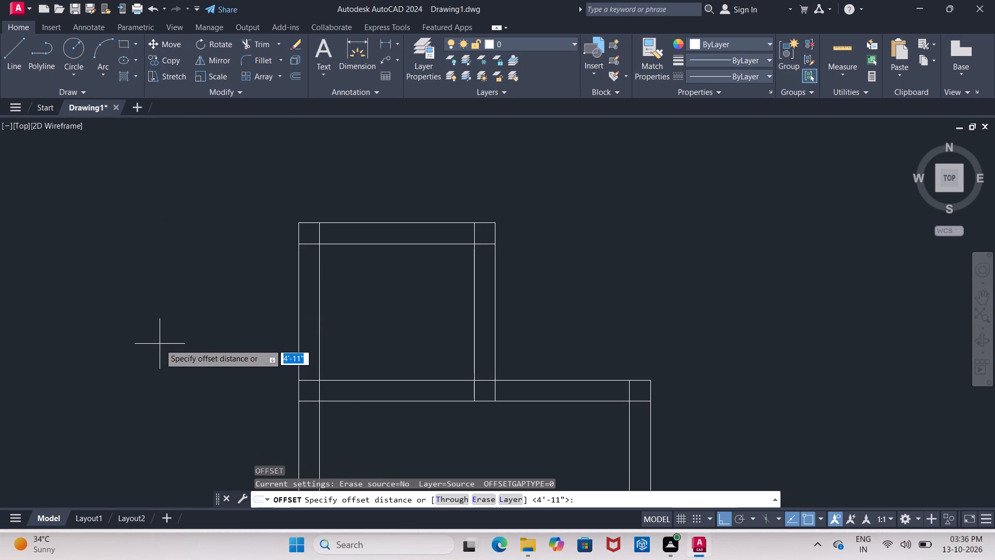
type("5'")
key("3")
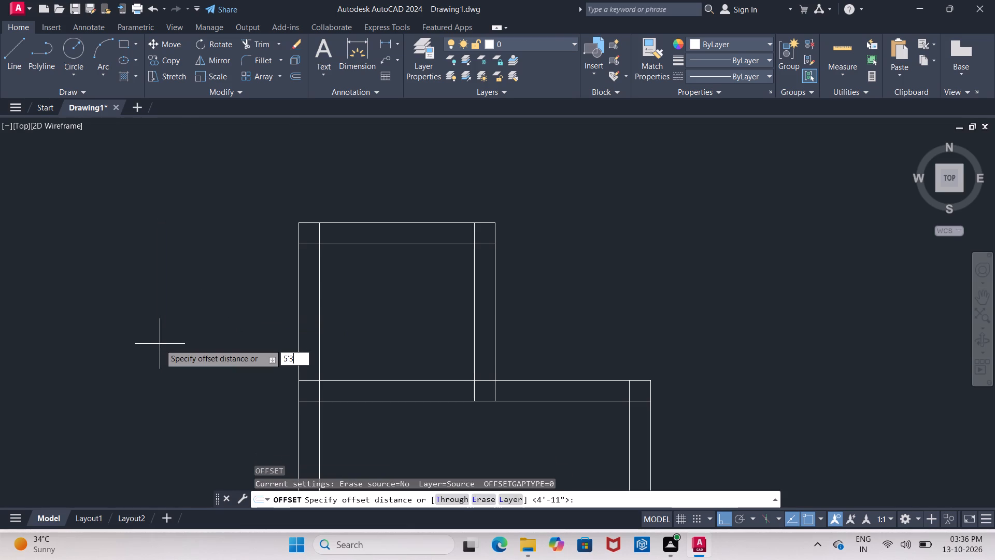
key("shift+quotedbl")
key("Return")
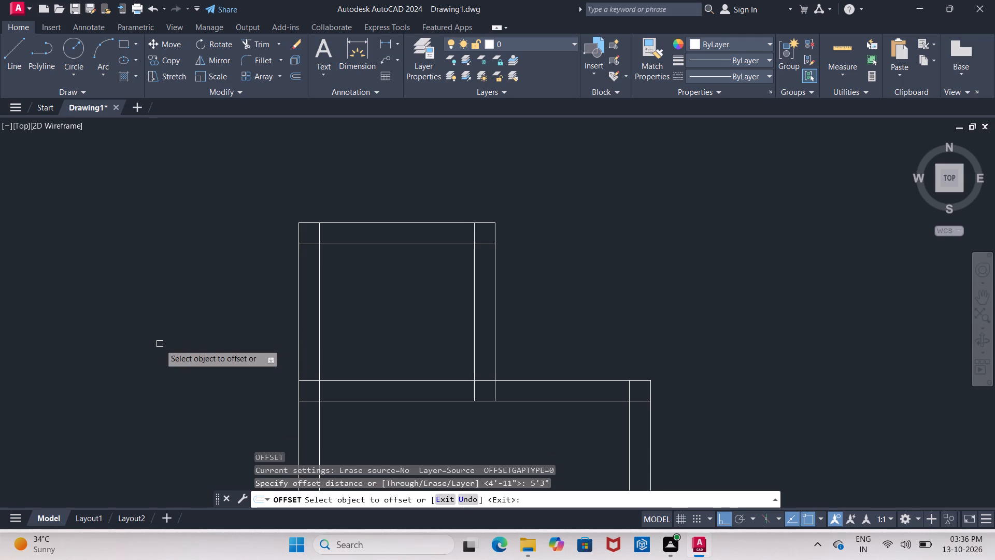
left_click(296, 315)
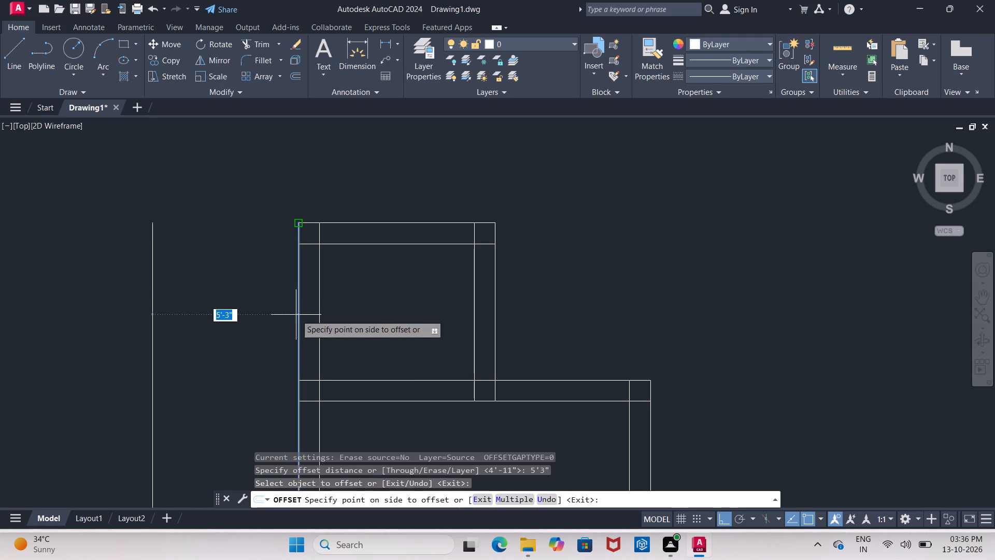
left_click(241, 311)
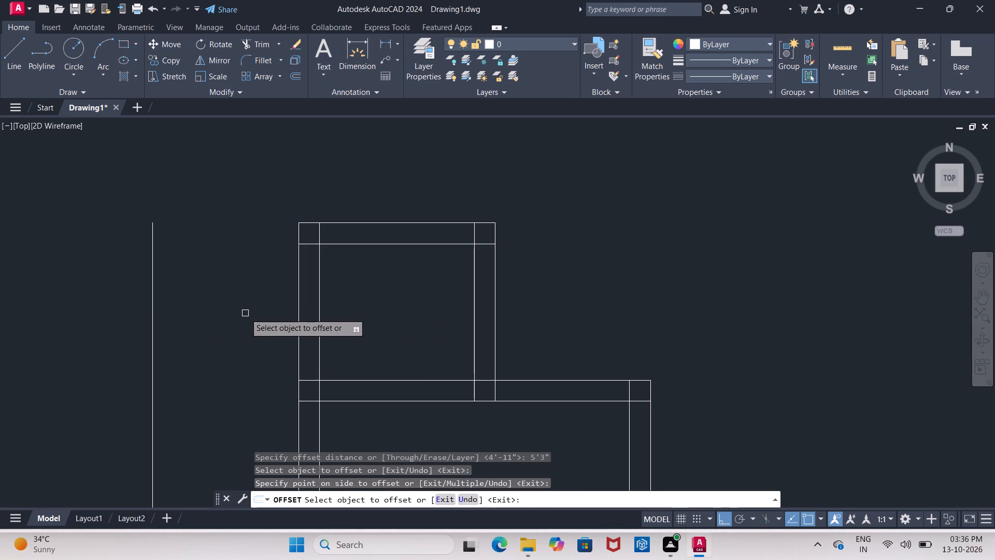
key("Return")
Offset the new vertical line 9" to the left to form the wall thickness.
key("Return")
key("9")
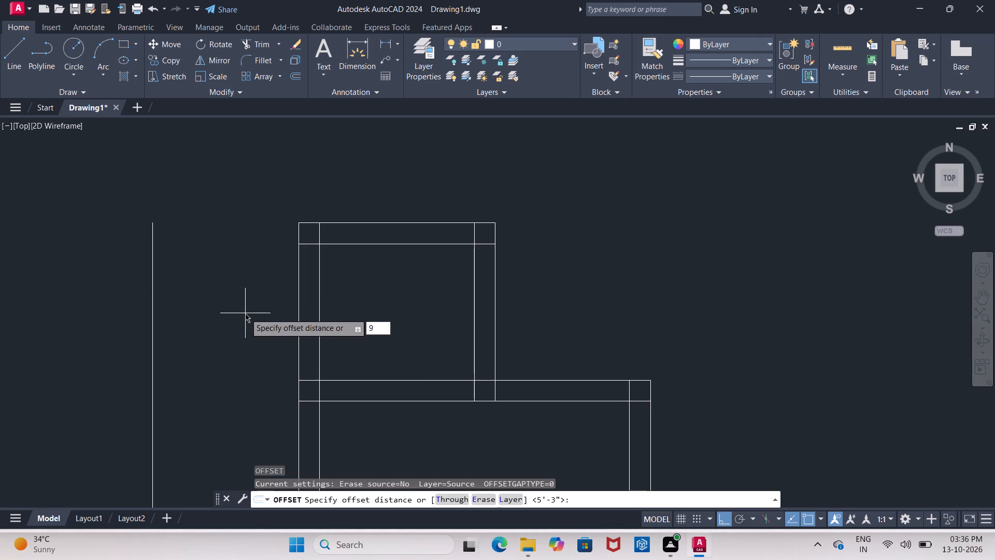
key("shift+quotedbl")
key("Return")
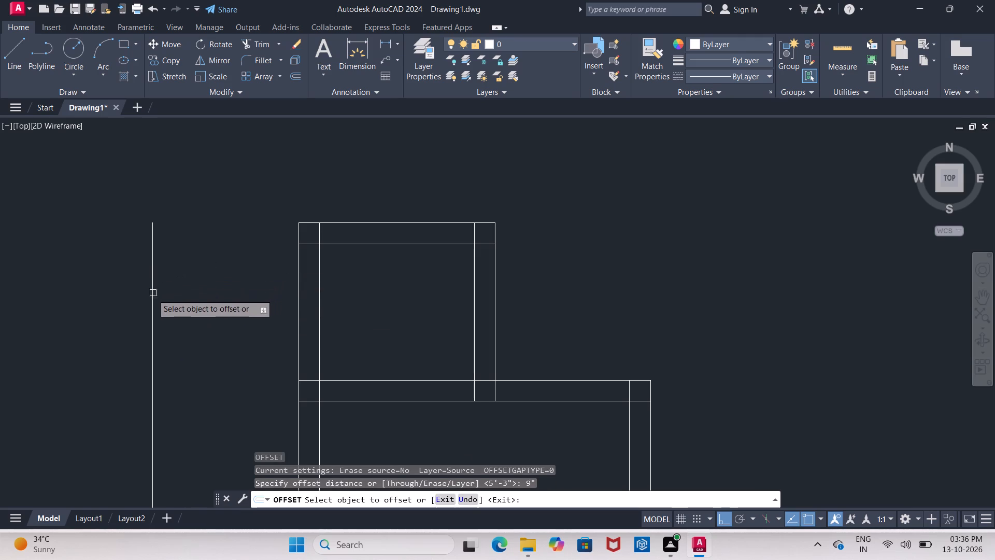
left_click(150, 300)
left_click(106, 308)
middle_click_drag(106, 308, 112, 293)
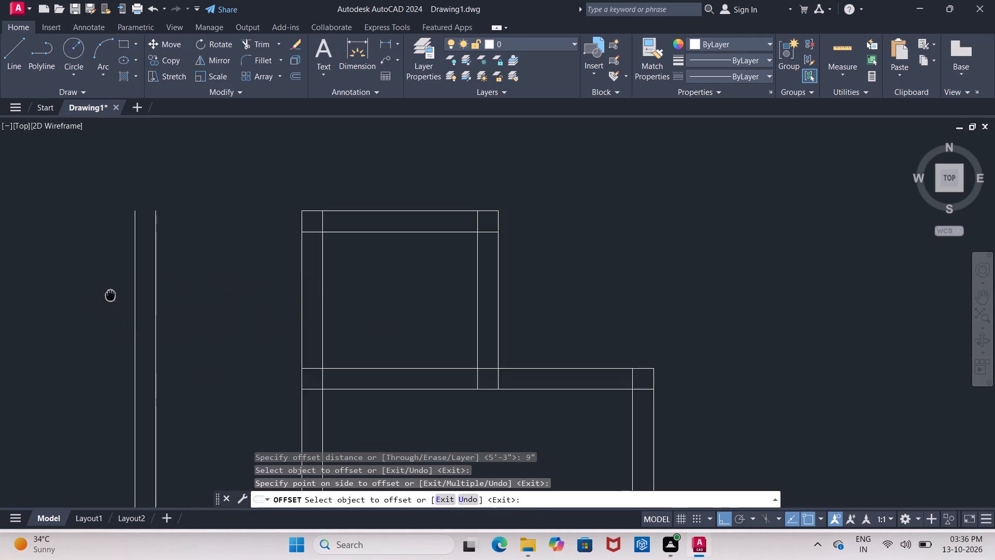
middle_click_drag(112, 293, 209, 267)
key("Escape")
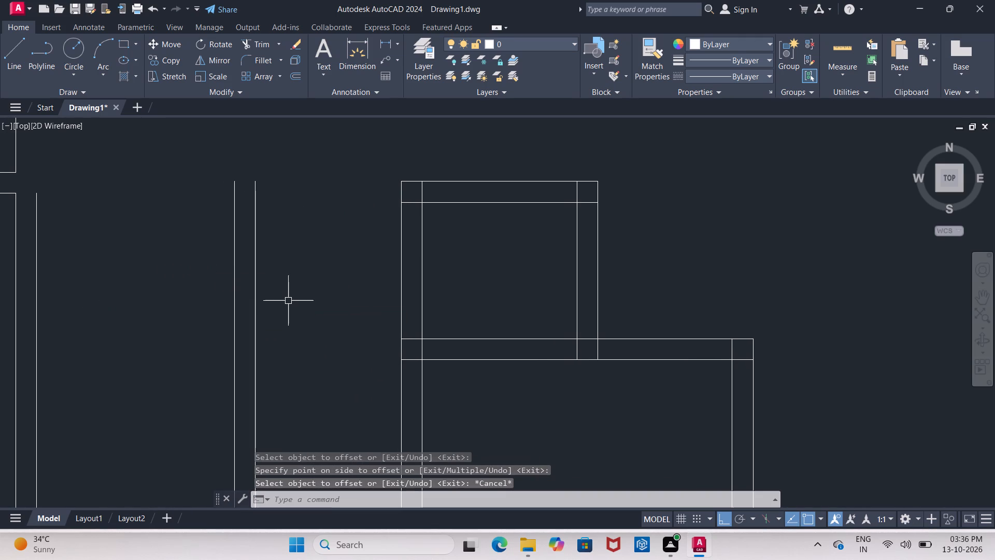
Extend both lines of the small top room's bottom wall left to the outer line of the new vertical wall.
type("EX")
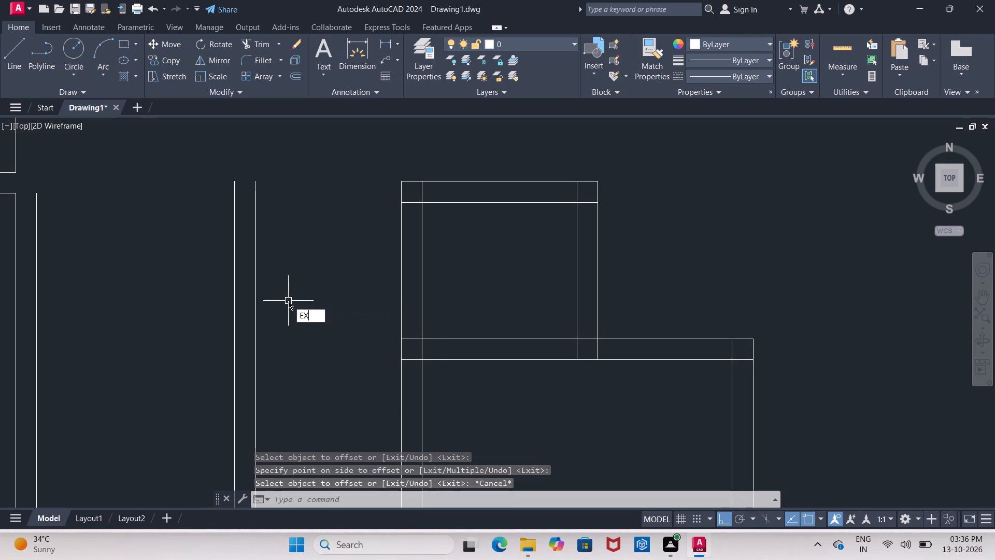
left_click(366, 327)
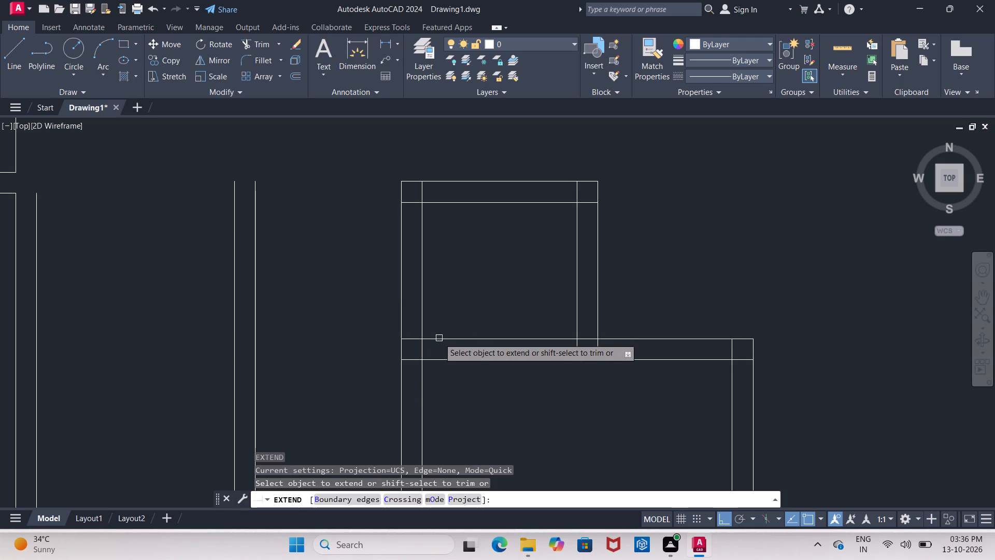
left_click(439, 338)
left_click(441, 358)
left_click(441, 358)
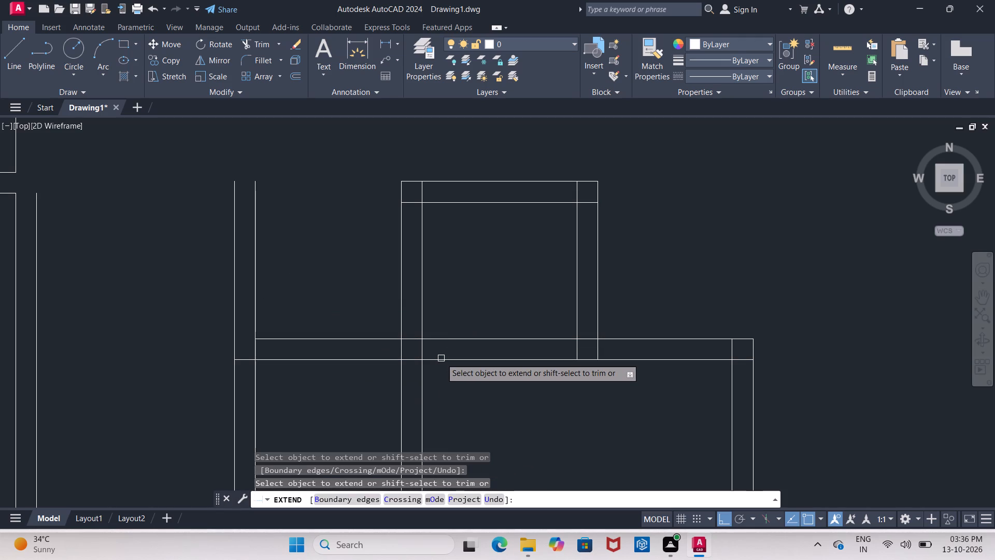
left_click(354, 339)
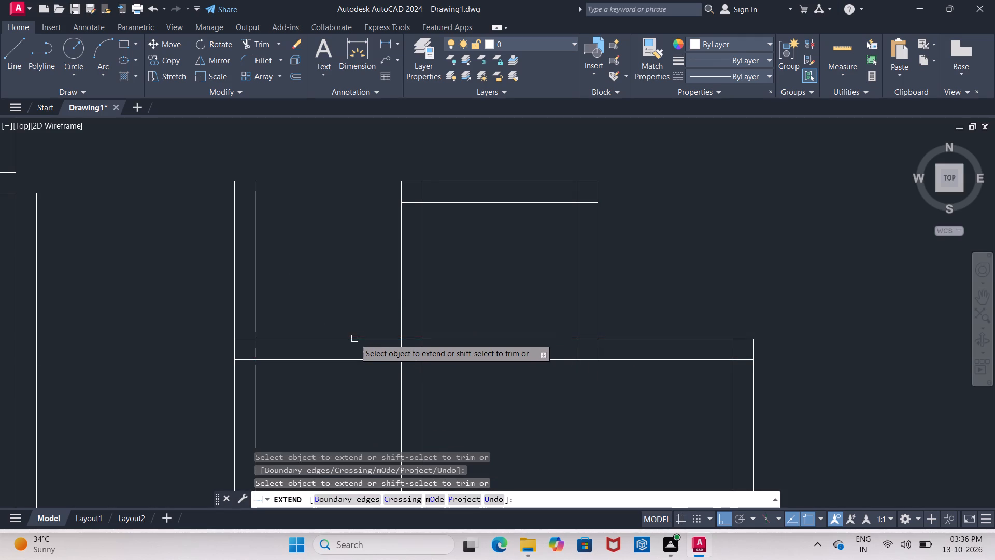
Extend both lines of the small top room's top wall left to the outer line of the new vertical wall.
left_click(484, 205)
left_click(484, 202)
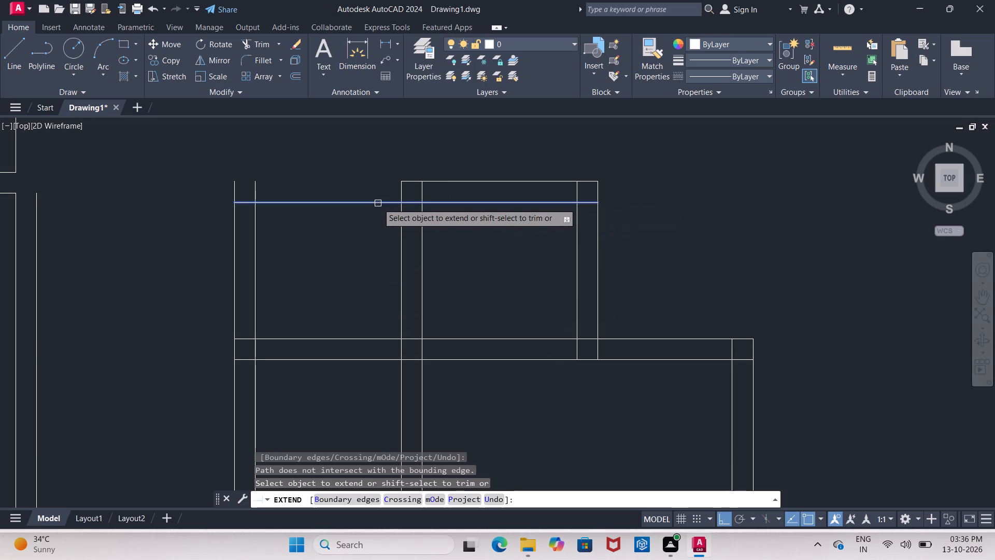
left_click(378, 203)
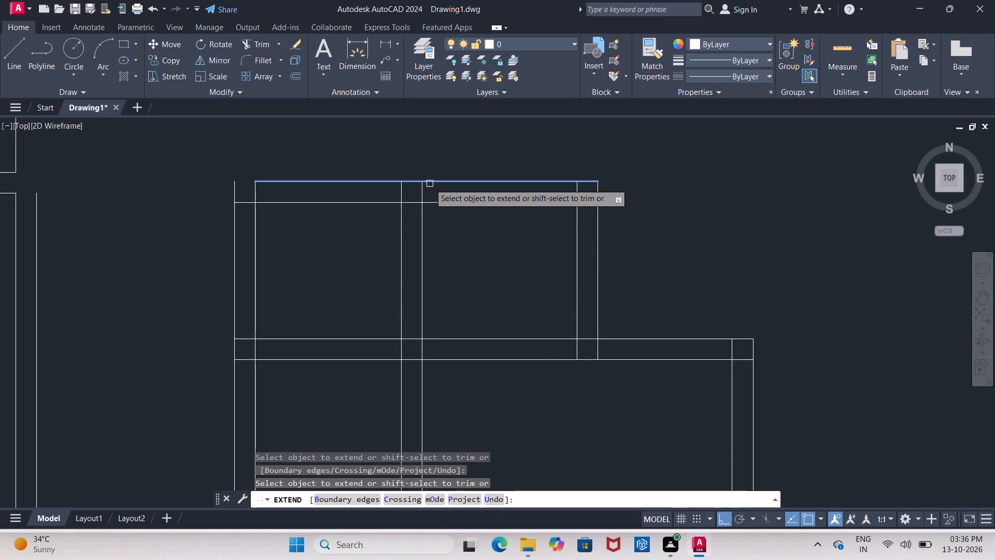
left_click(428, 182)
left_click(363, 184)
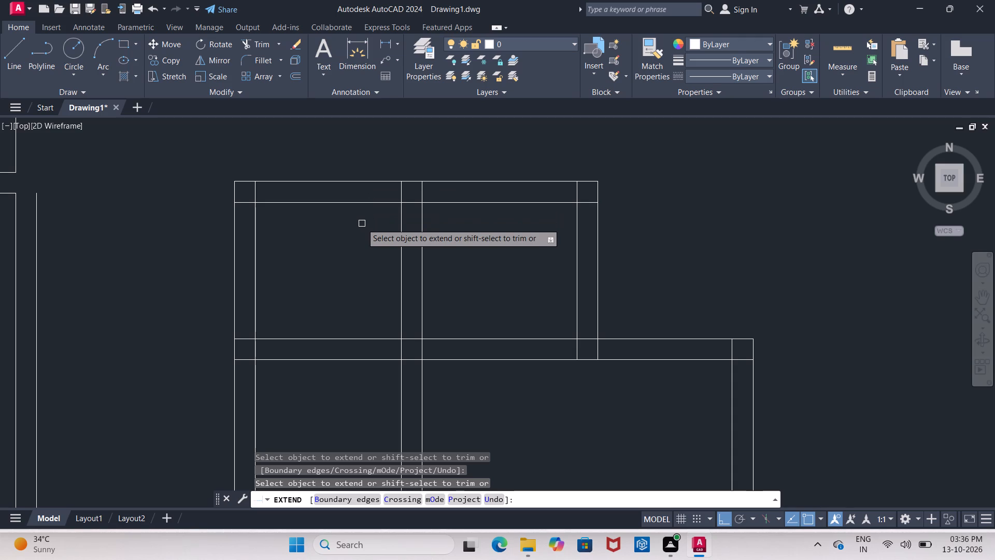
middle_click_drag(336, 391, 369, 232)
scroll(368, 249, "down", 2)
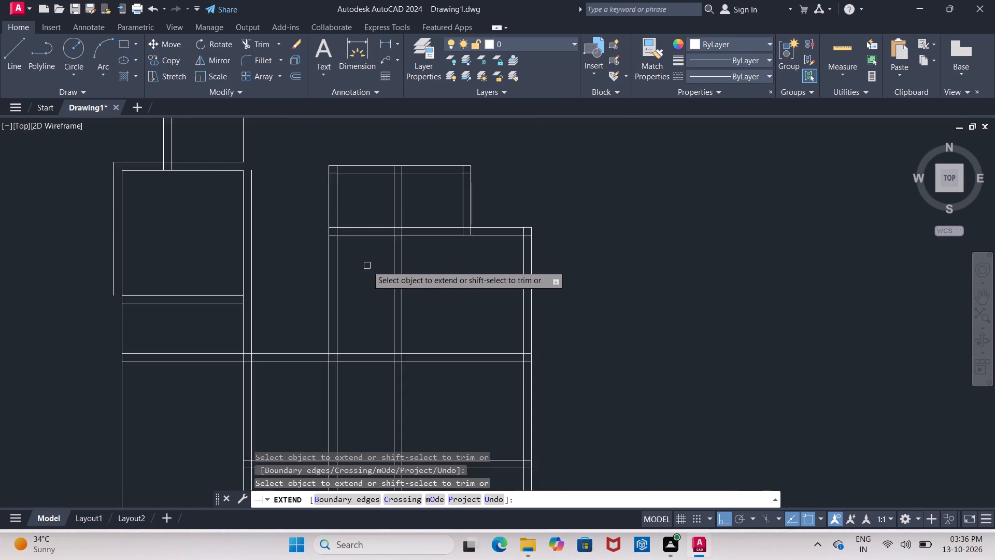
scroll(367, 265, "down", 1)
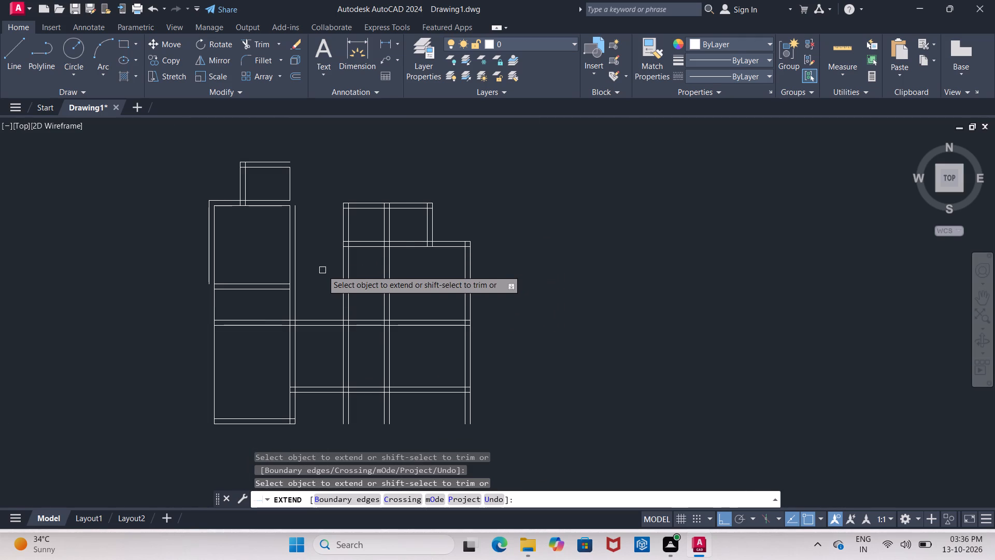
scroll(323, 266, "up", 2)
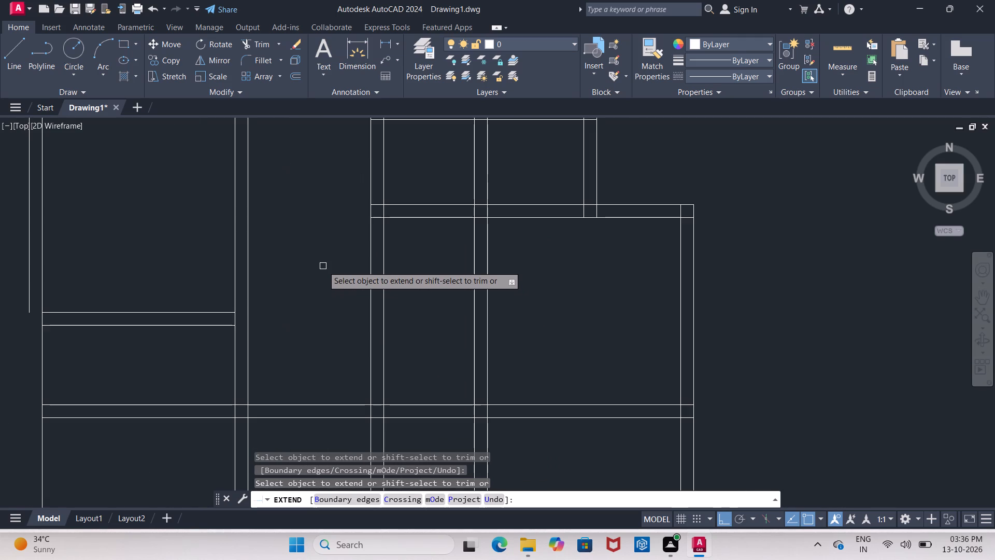
scroll(323, 266, "down", 2)
scroll(323, 266, "up", 1)
middle_click_drag(323, 266, 298, 310)
key("Escape")
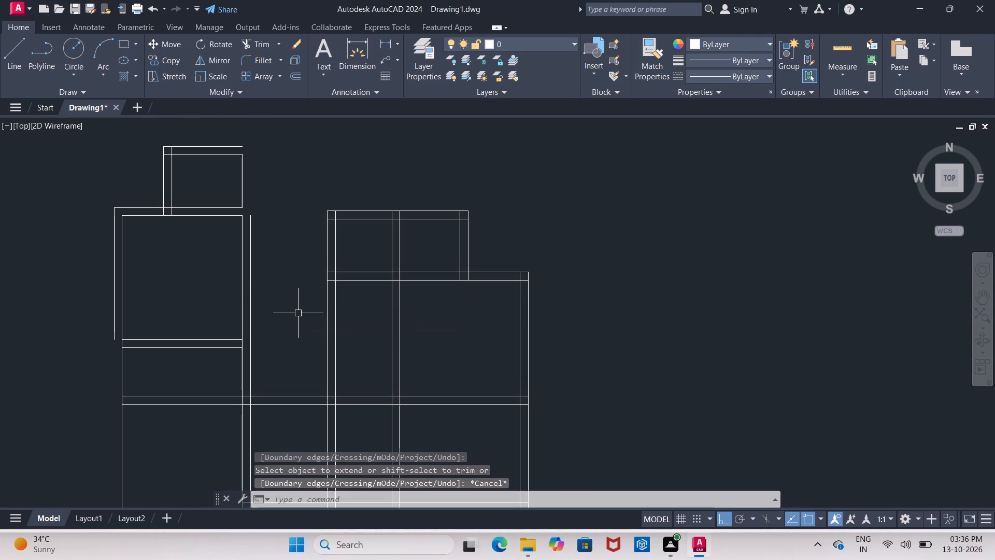
Extend both lines of the small top room's bottom wall left to the right-hand wall of the left block.
type("EX")
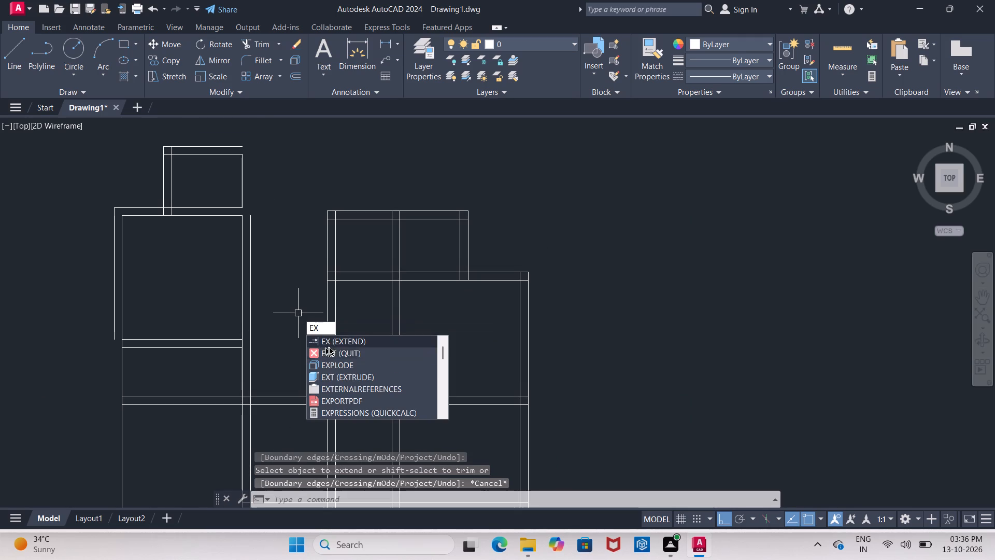
left_click(338, 343)
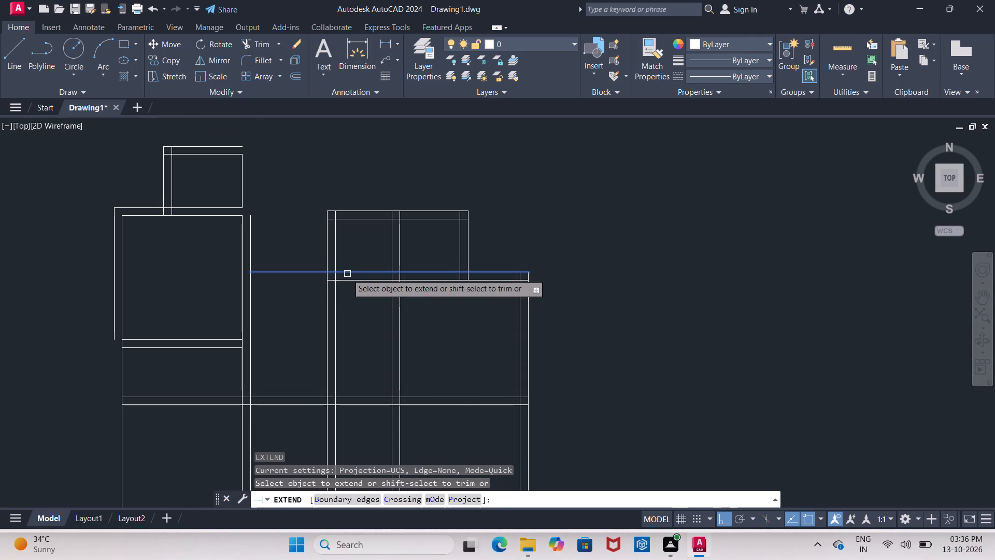
left_click(347, 274)
left_click(347, 274)
left_click(347, 274)
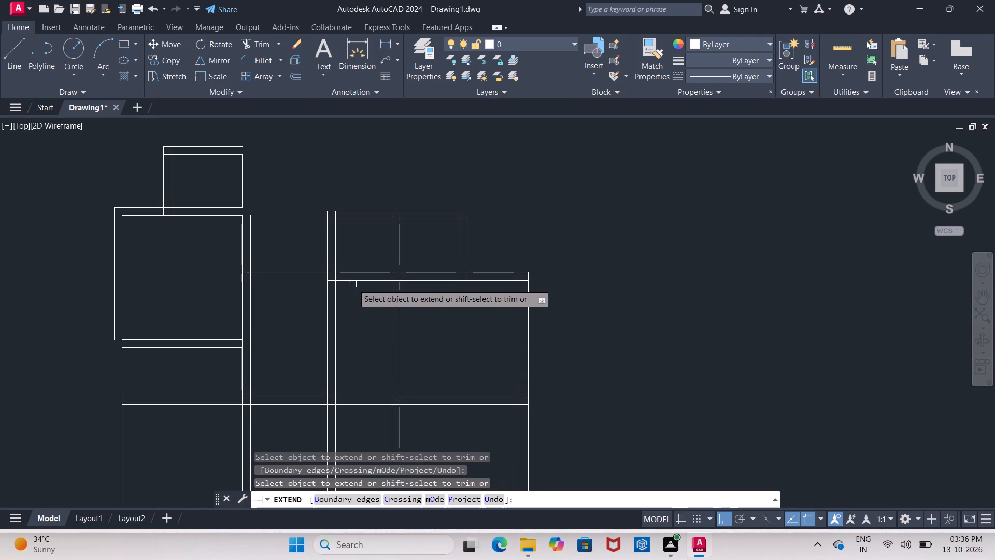
left_click(353, 279)
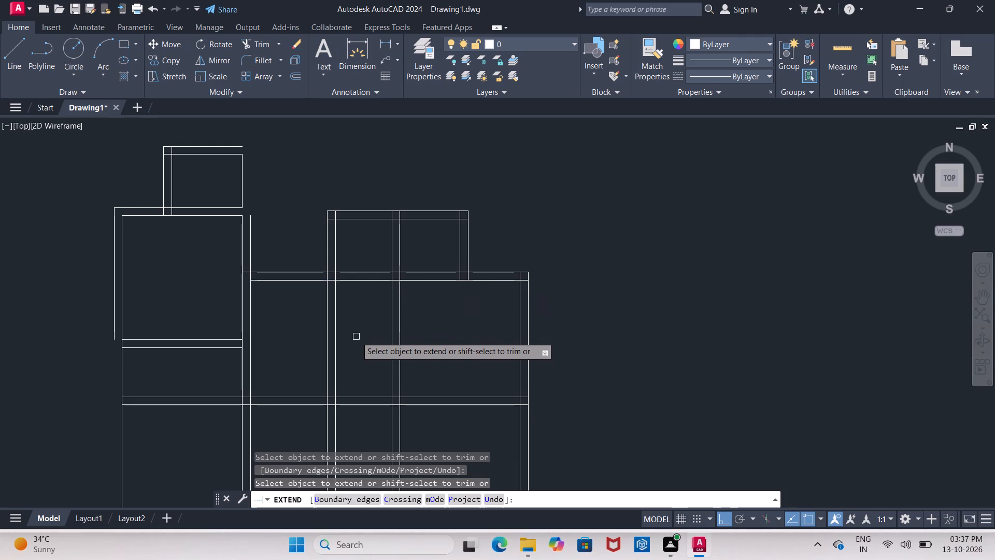
key("Escape")
Trim both lines of the new vertical wall between the small top room's bottom wall and the horizontal wall below it.
key("r")
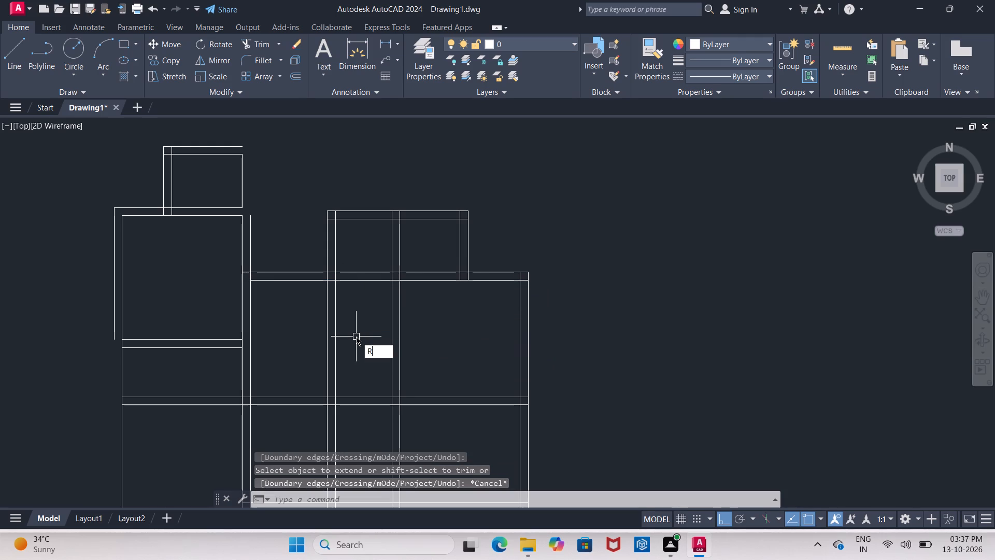
key("Delete")
key("BackSpace")
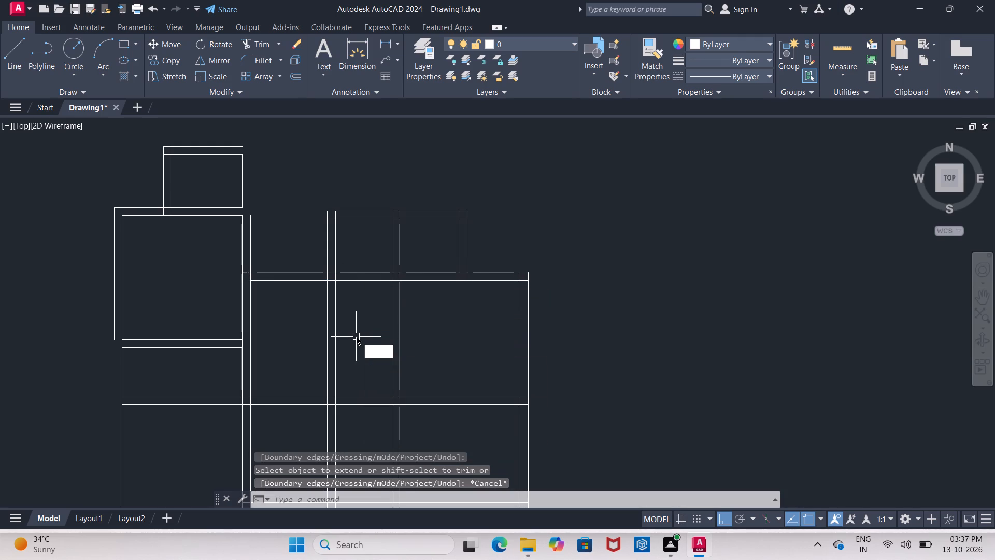
type("TR")
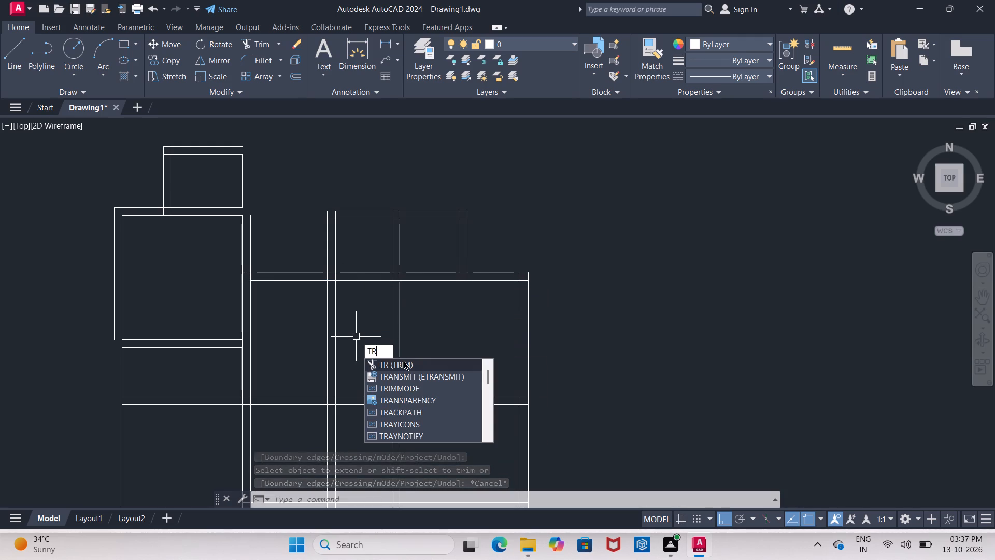
left_click(404, 361)
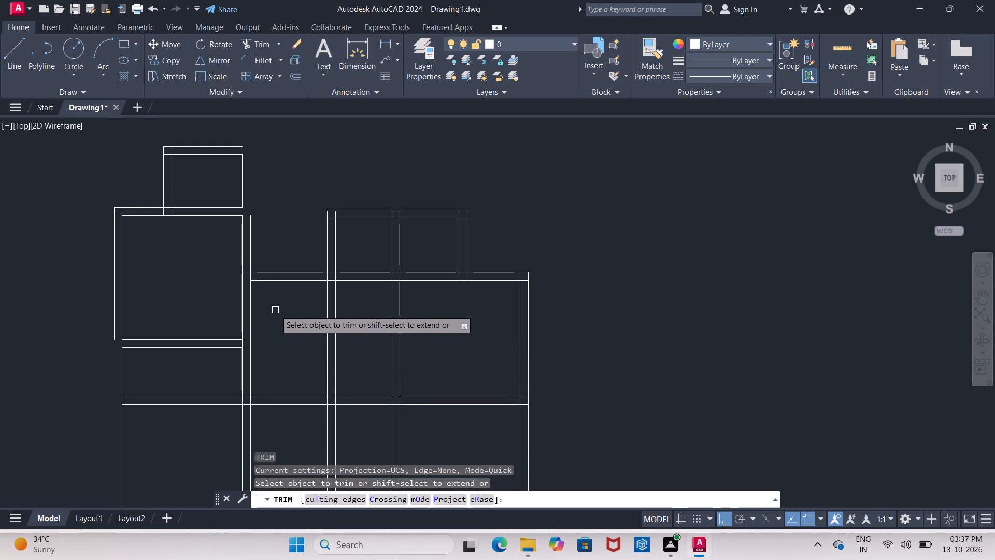
left_click_drag(277, 305, 353, 361)
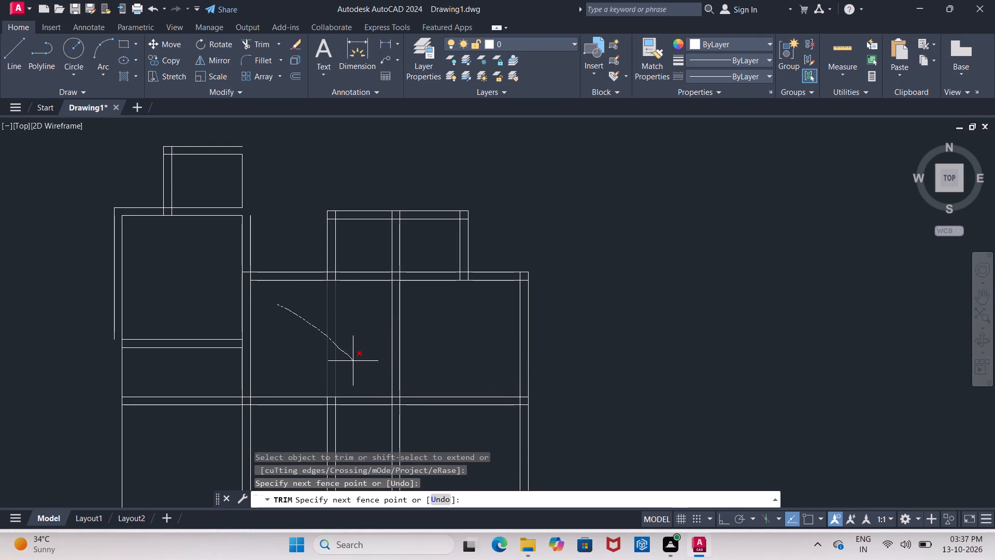
left_click_drag(353, 361, 356, 367)
Trim all the vertical wall lines that project below the bottom wall of the right-hand rooms.
scroll(355, 360, "down", 4)
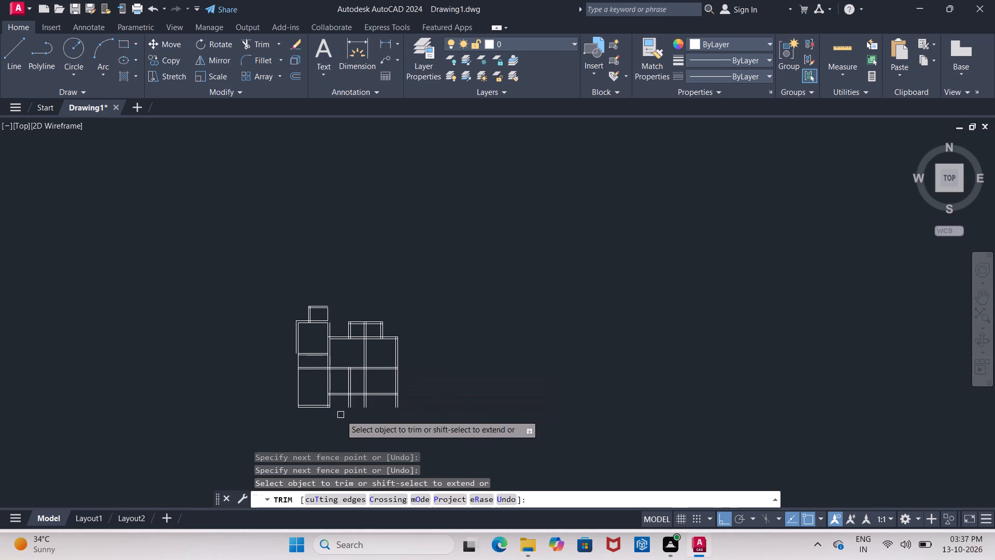
scroll(341, 411, "up", 5)
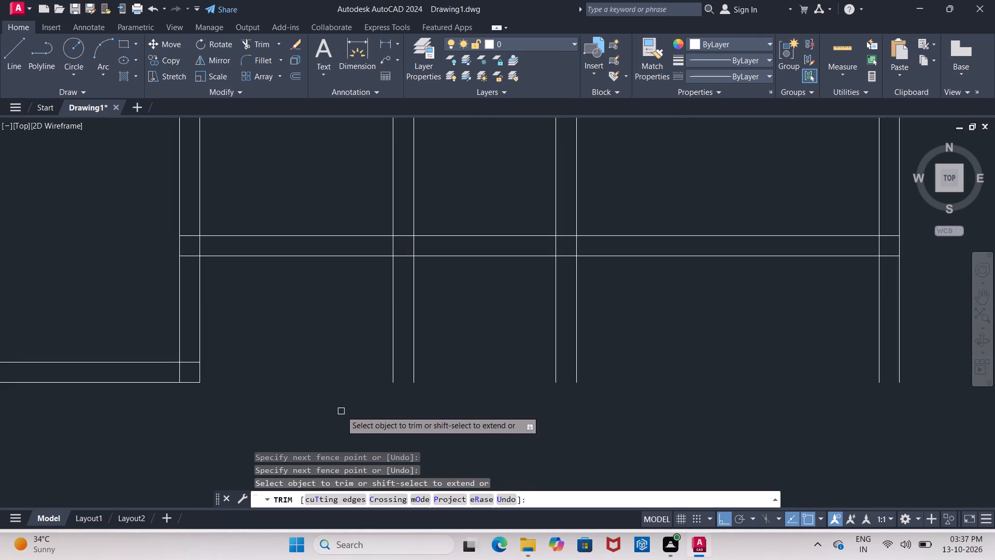
left_click_drag(328, 317, 885, 299)
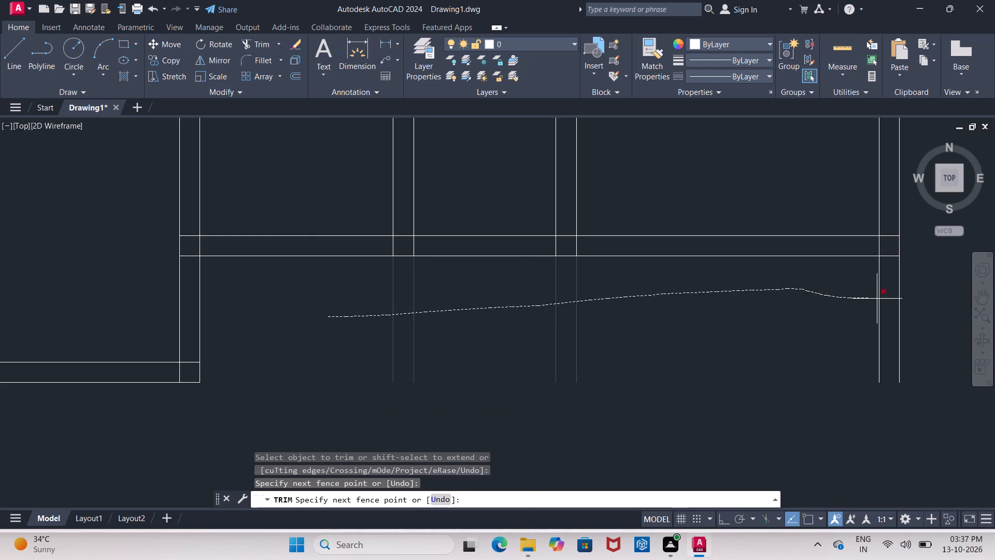
left_click_drag(885, 299, 913, 317)
scroll(860, 327, "down", 4)
middle_click_drag(815, 344, 544, 412)
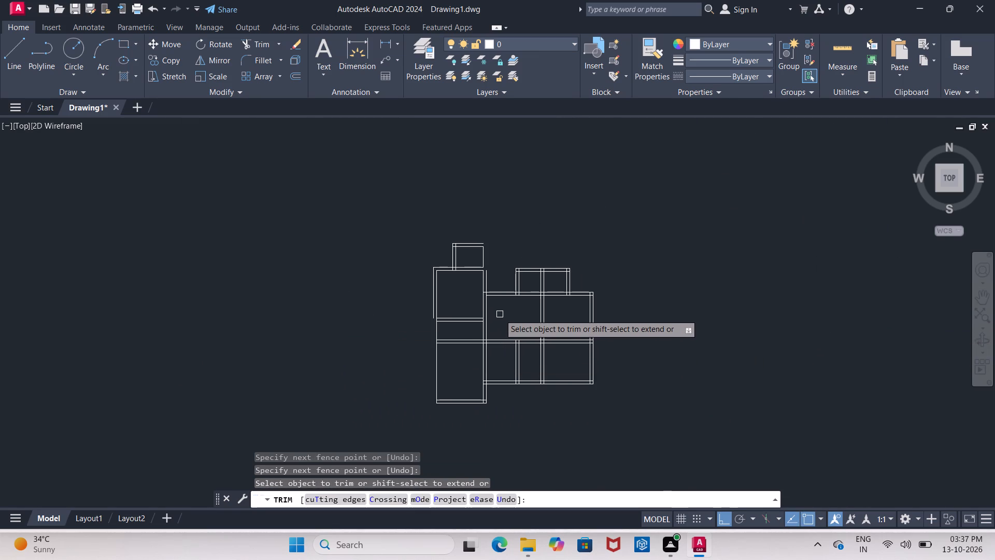
scroll(500, 314, "up", 5)
scroll(500, 314, "down", 3)
scroll(493, 300, "up", 1)
middle_click_drag(492, 306, 490, 324)
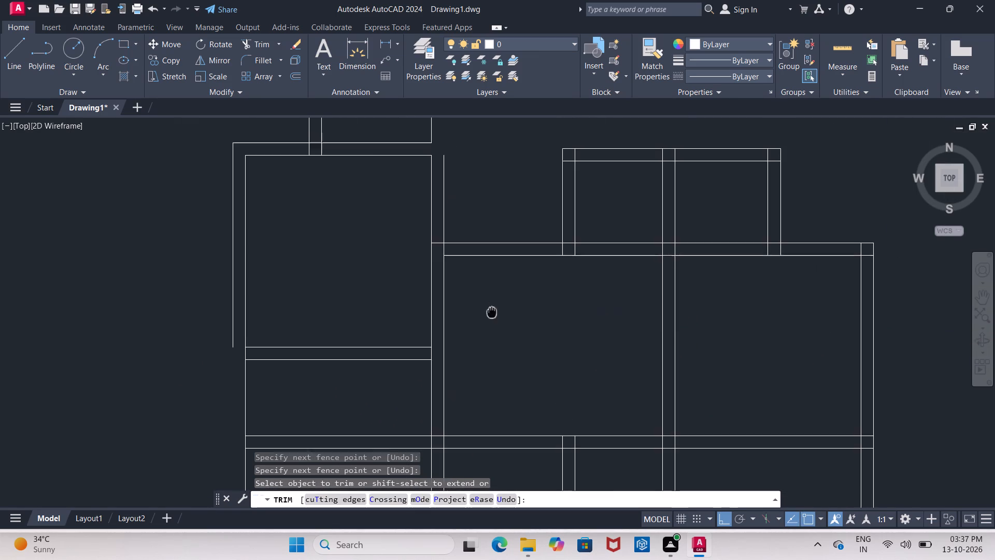
middle_click_drag(490, 324, 468, 370)
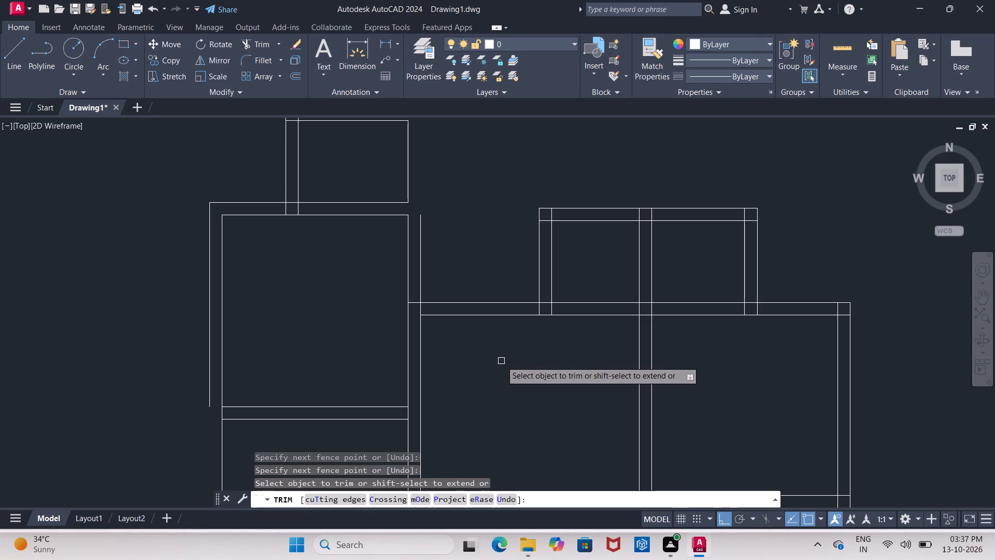
key("Escape")
Extend the small top room's top wall lines left to the left block, and the block's right-hand outer wall line up to meet them.
key("e")
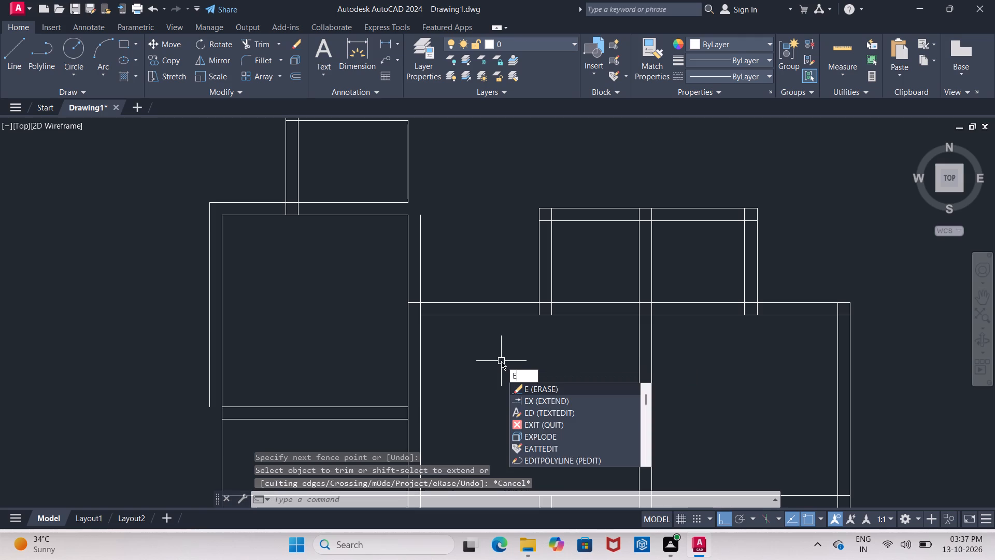
key("x")
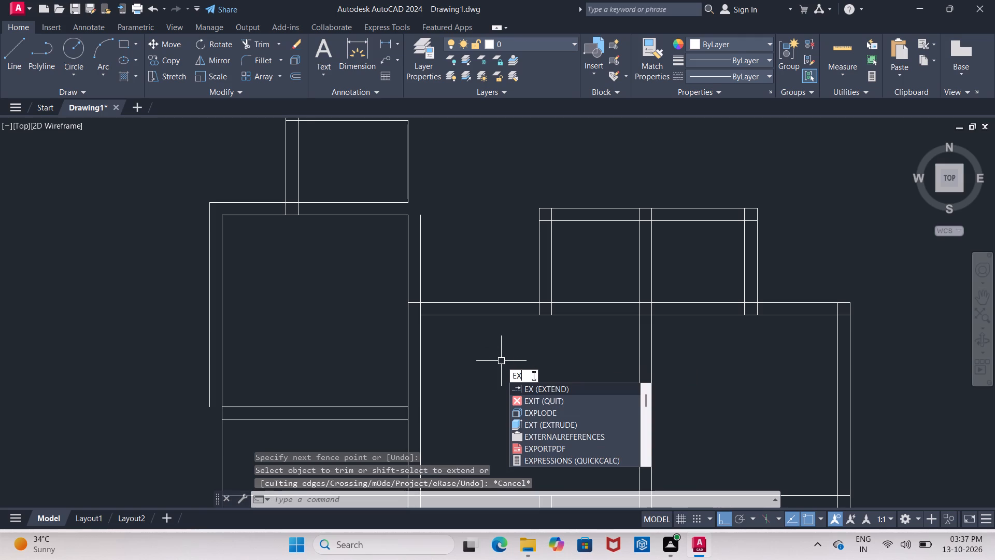
left_click(537, 393)
left_click(592, 209)
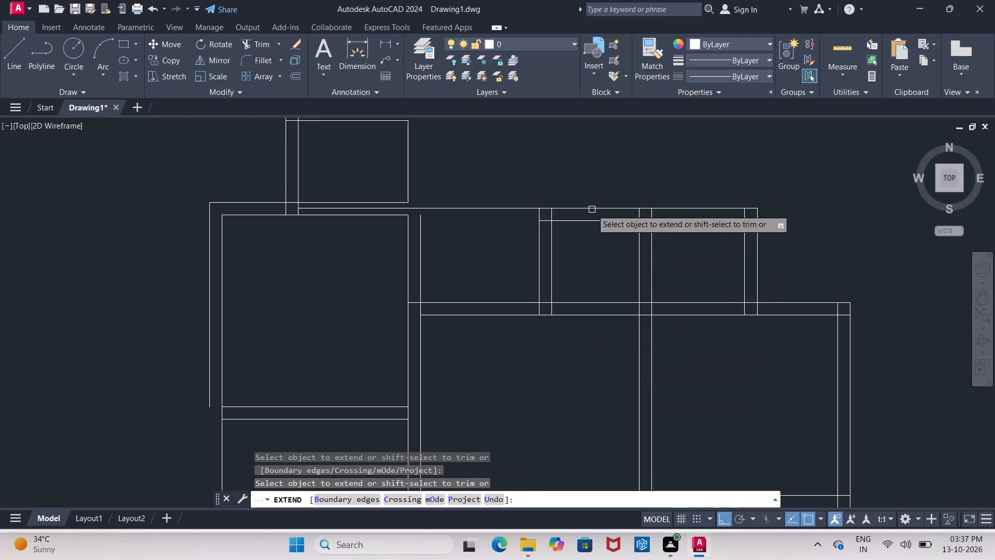
left_click(582, 225)
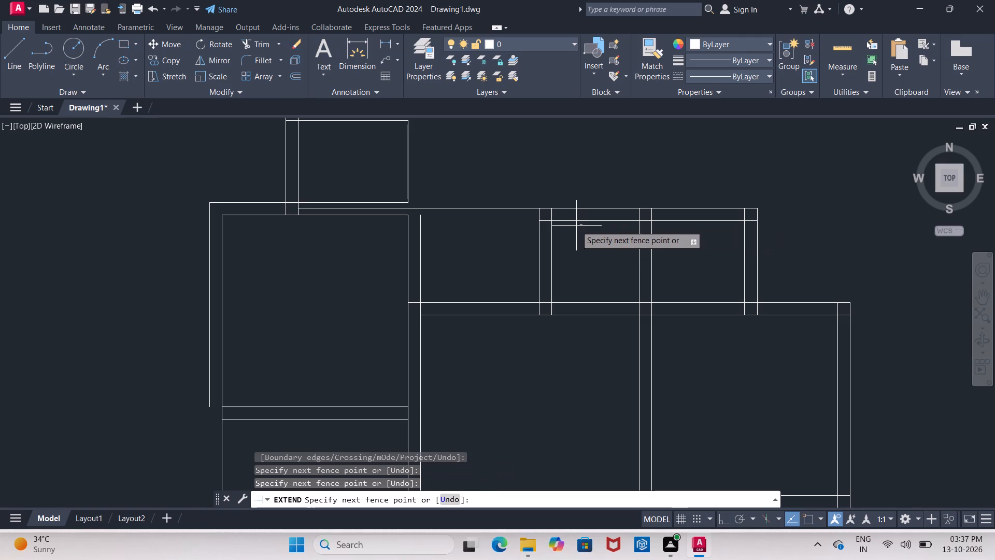
left_click(575, 220)
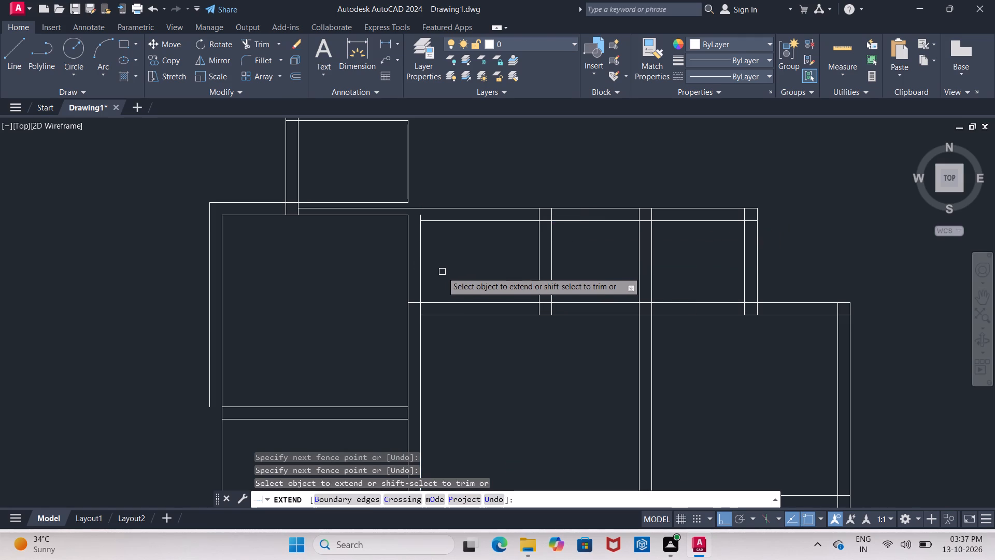
left_click(421, 253)
double_click(447, 223)
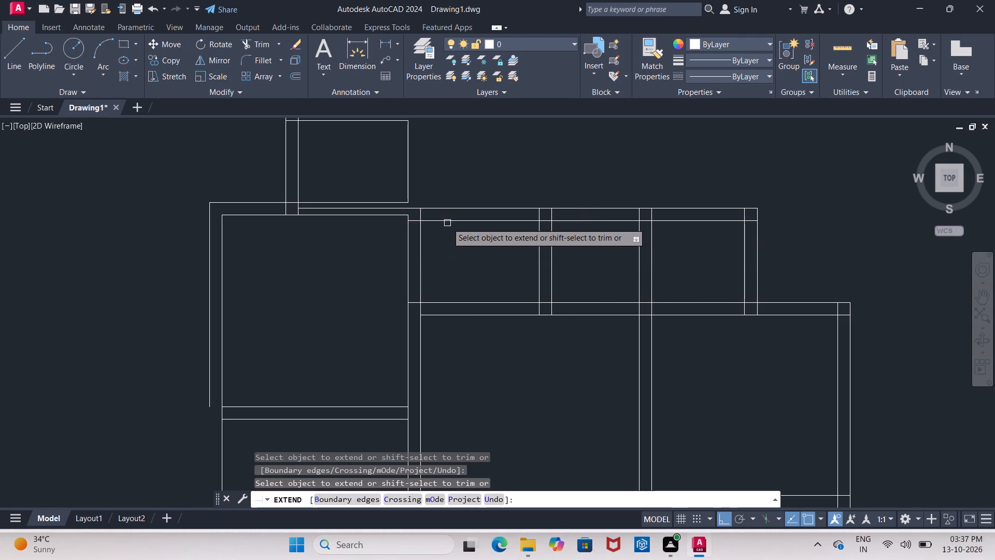
key("Escape")
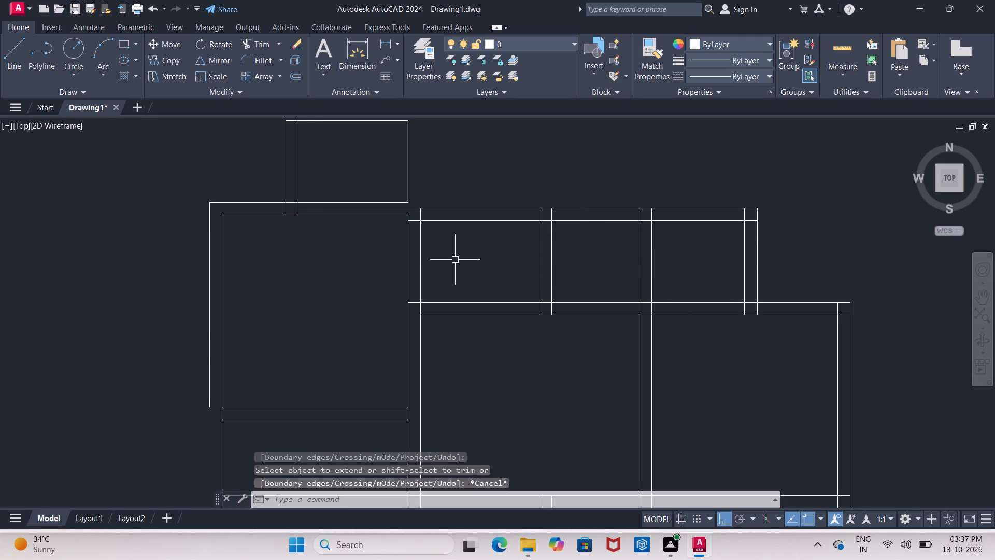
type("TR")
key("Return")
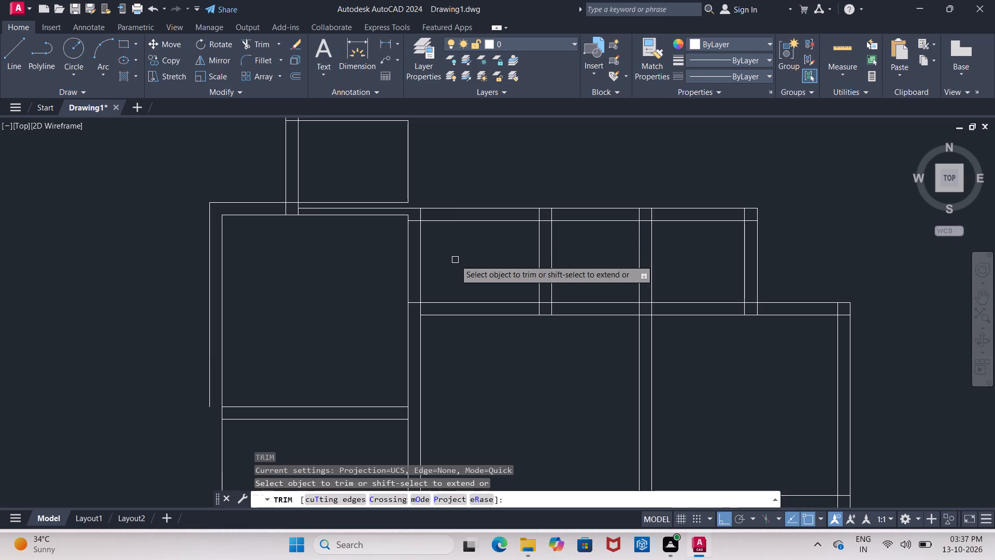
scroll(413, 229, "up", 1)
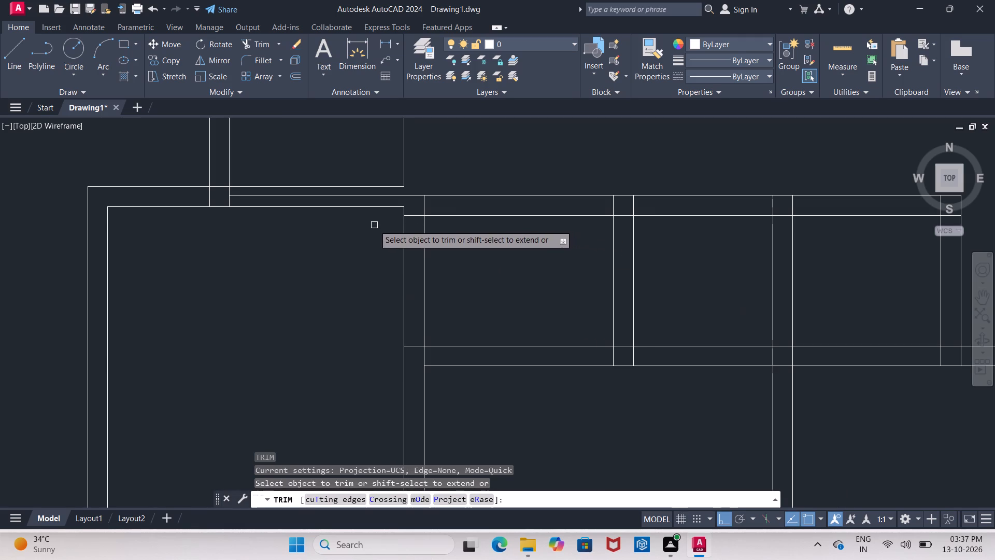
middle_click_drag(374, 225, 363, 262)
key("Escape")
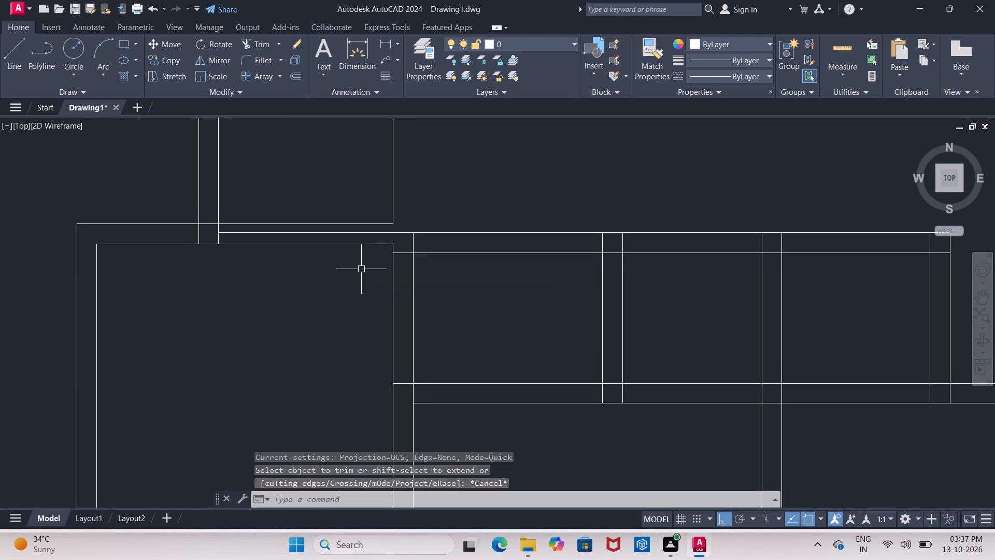
Extend the left line of the wall between the left block and right-hand rooms up to the left block's outer top wall line.
type("EX")
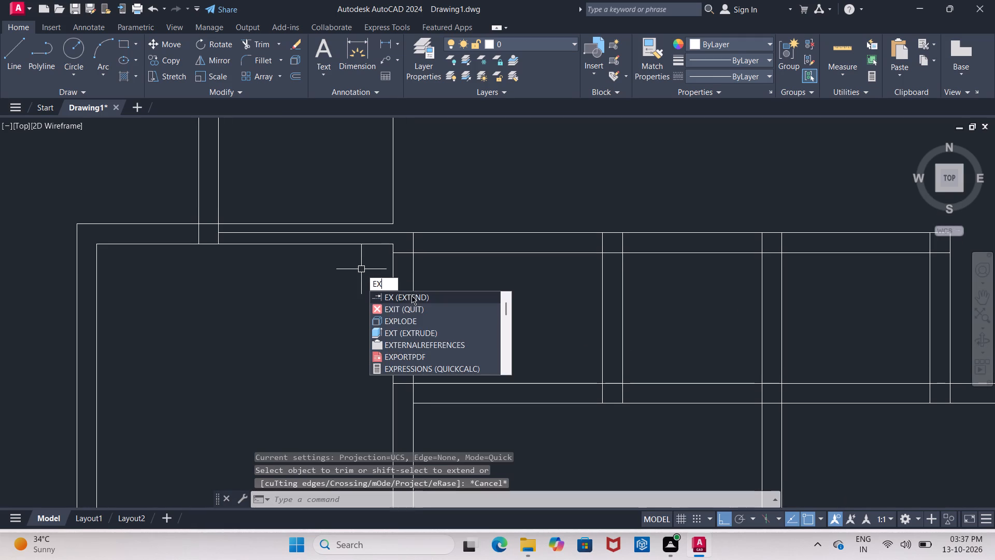
left_click(411, 296)
left_click(393, 277)
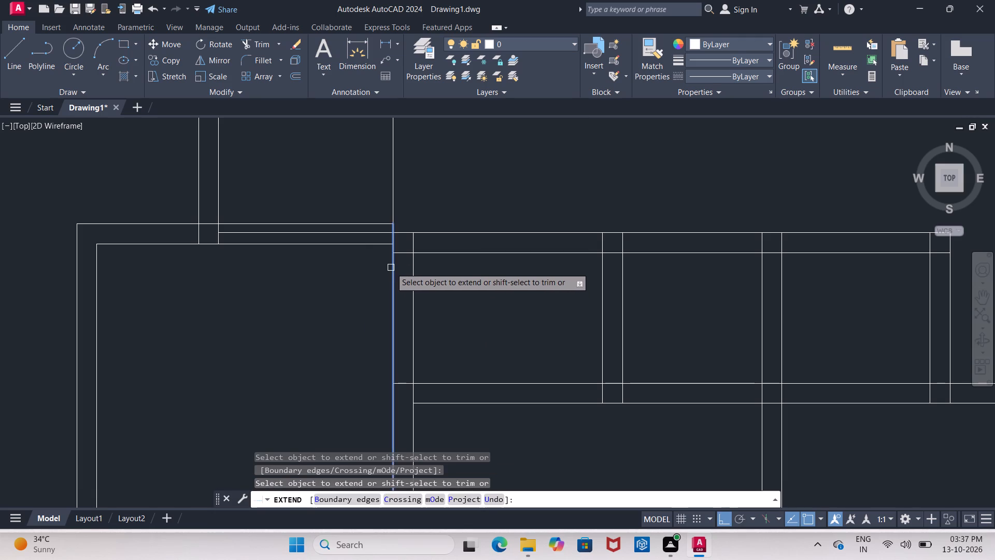
left_click(391, 268)
left_click(417, 285)
left_click(413, 290)
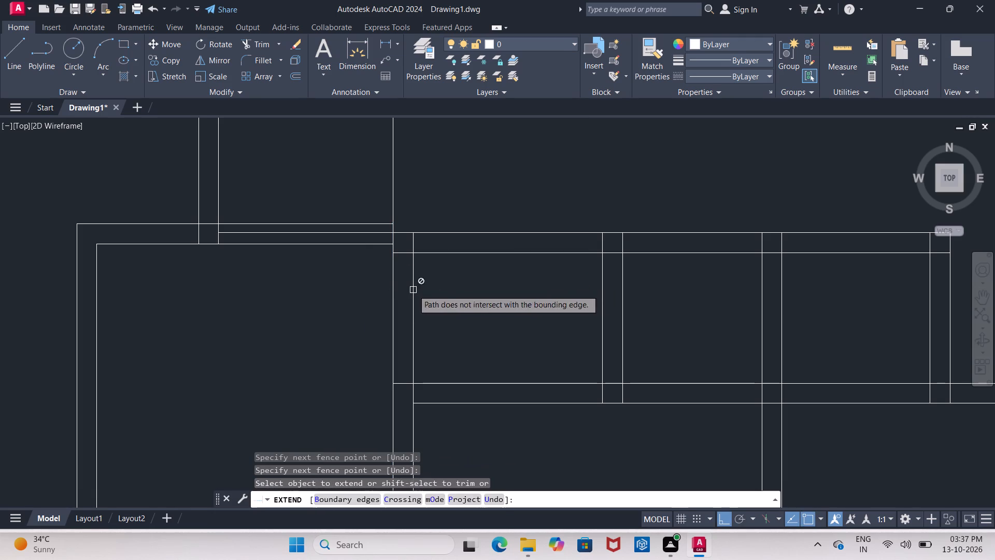
middle_click_drag(419, 279, 408, 340)
key("Return")
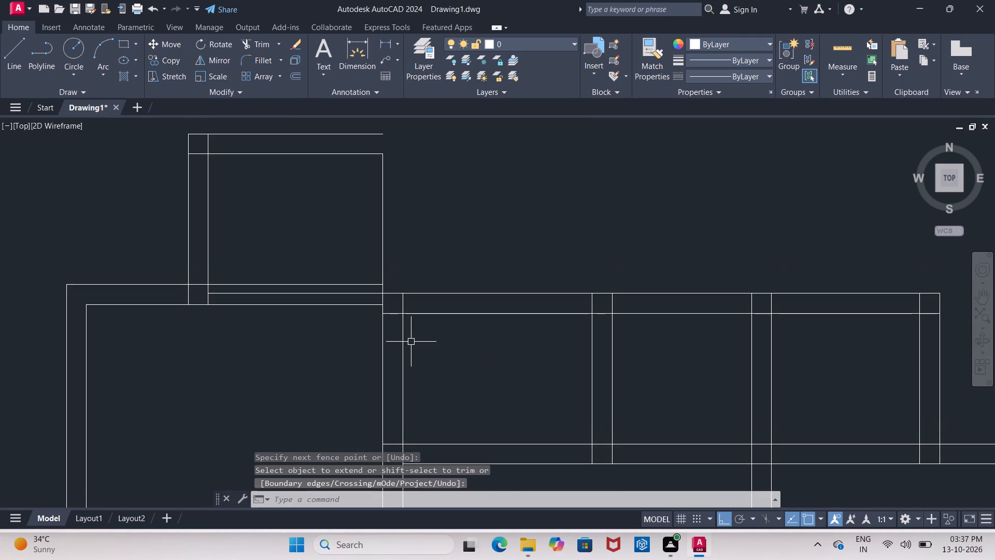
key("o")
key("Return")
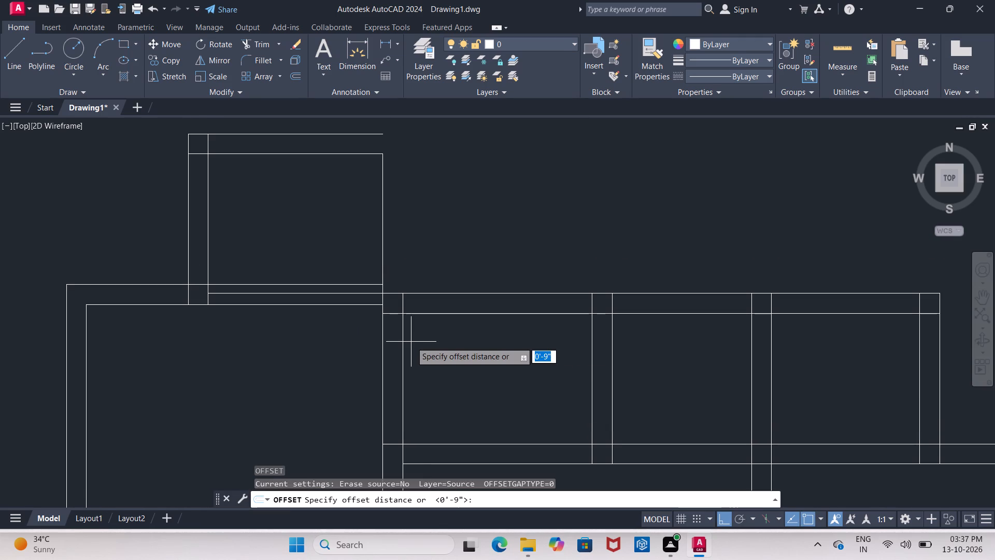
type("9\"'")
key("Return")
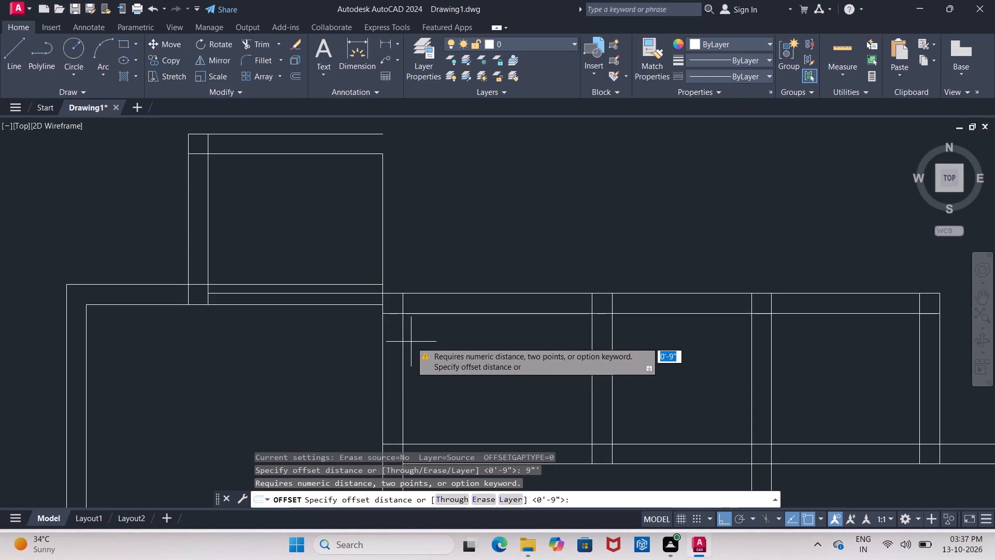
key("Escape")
Offset the right-hand vertical line of the room above the left block 9" outward to the right.
key("o")
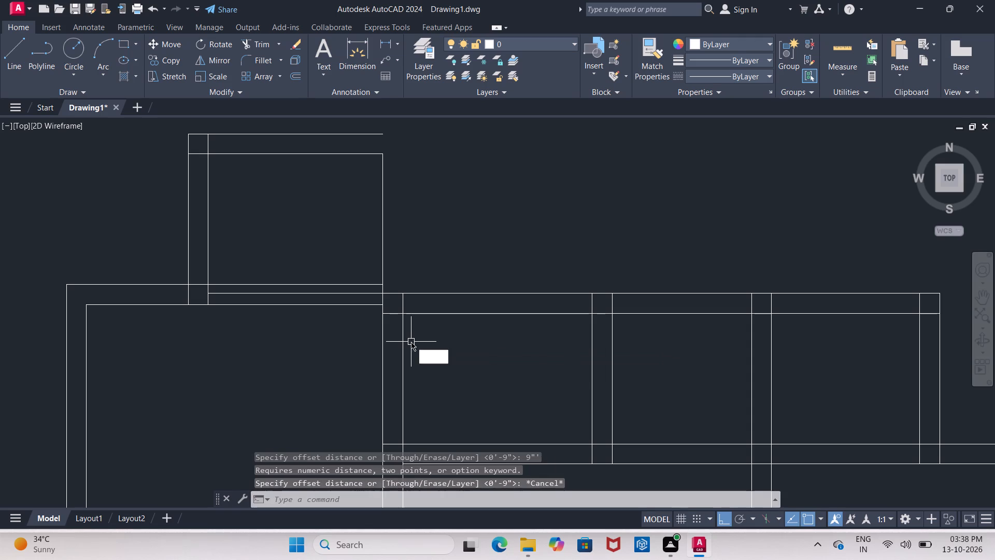
key("Return")
type("9\"")
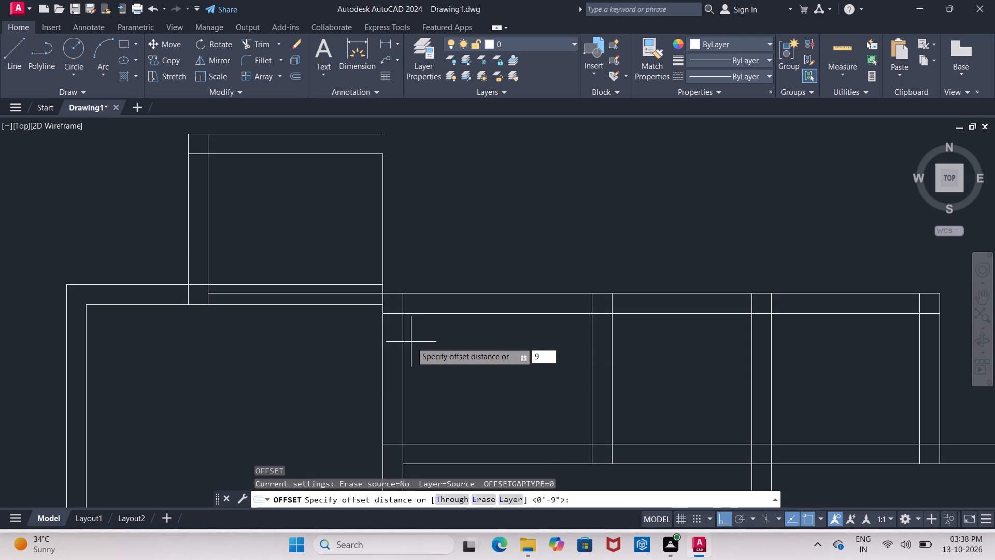
key("Return")
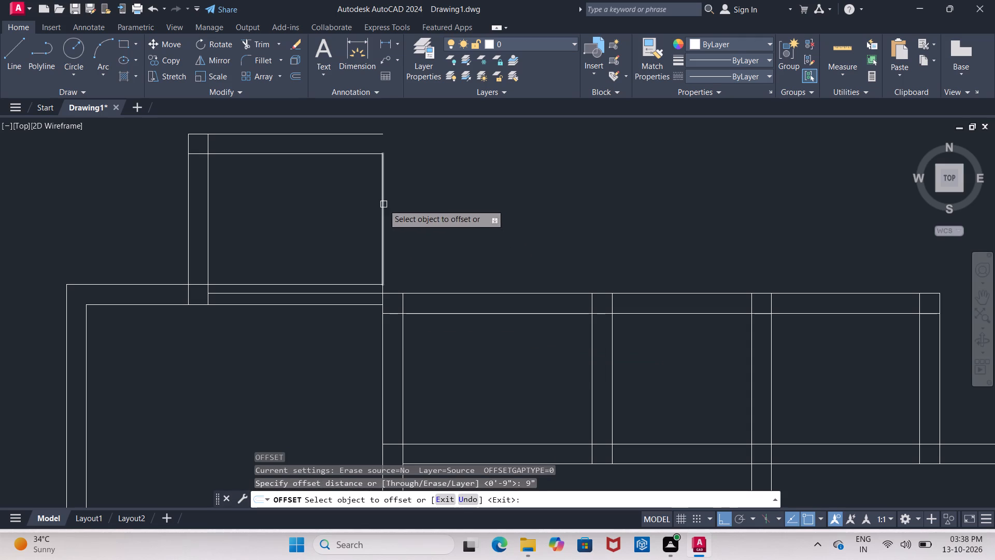
left_click(383, 204)
left_click(399, 204)
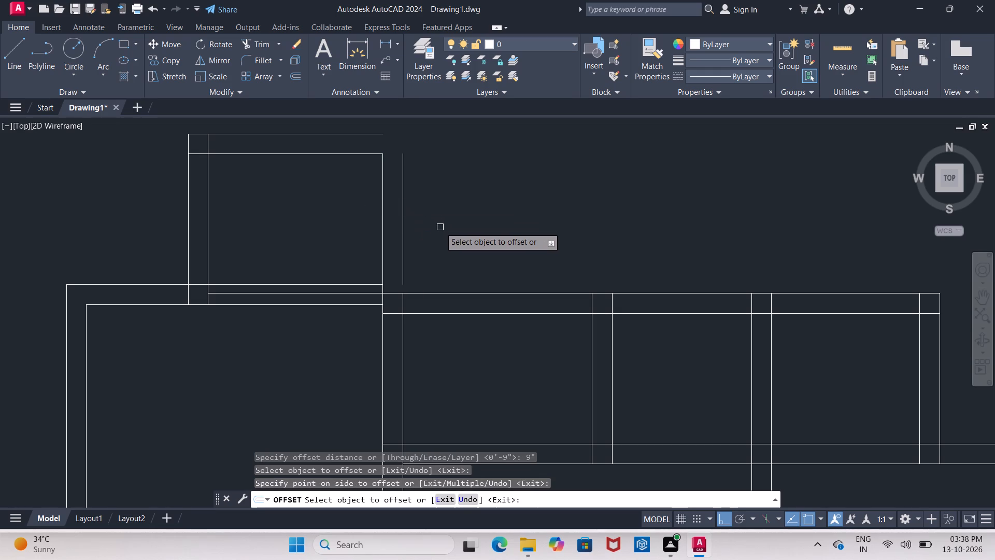
key("Escape")
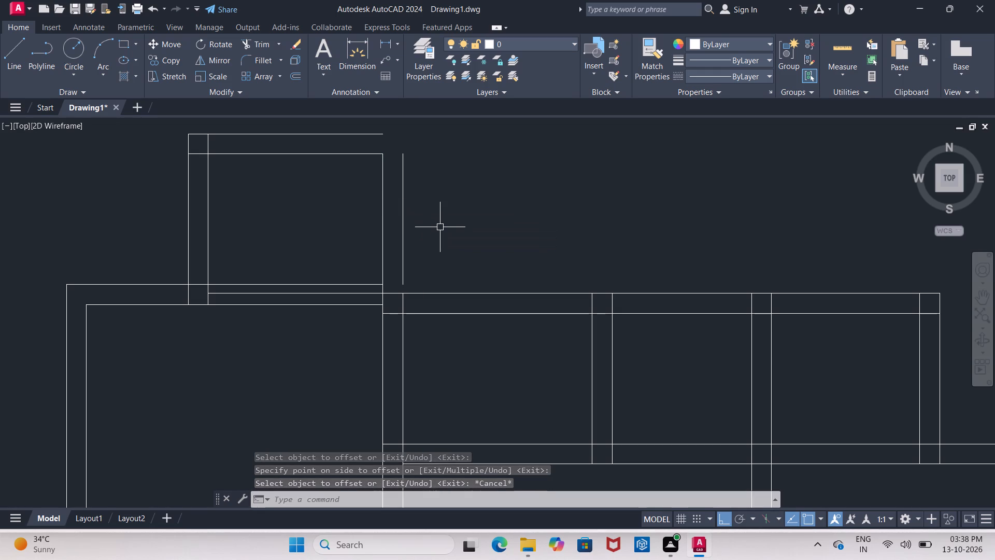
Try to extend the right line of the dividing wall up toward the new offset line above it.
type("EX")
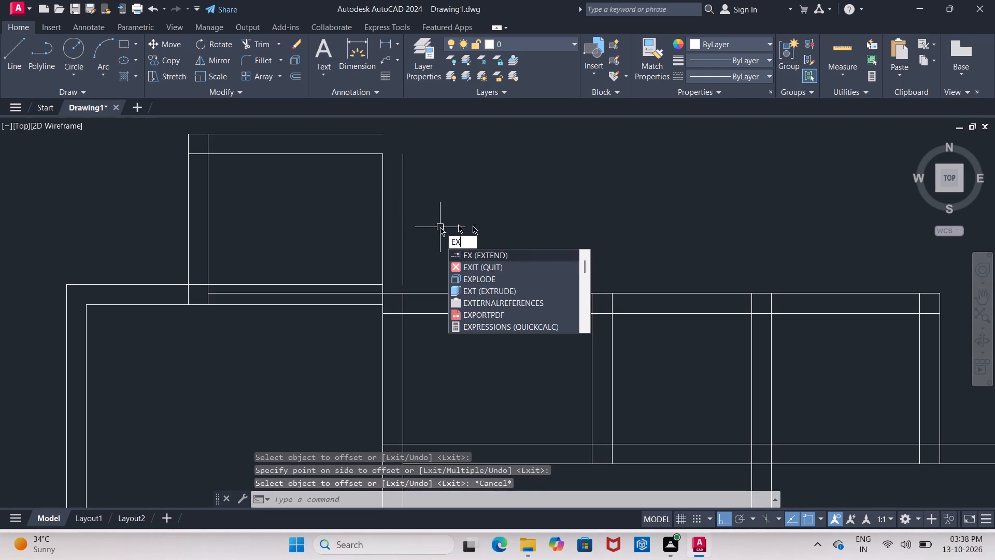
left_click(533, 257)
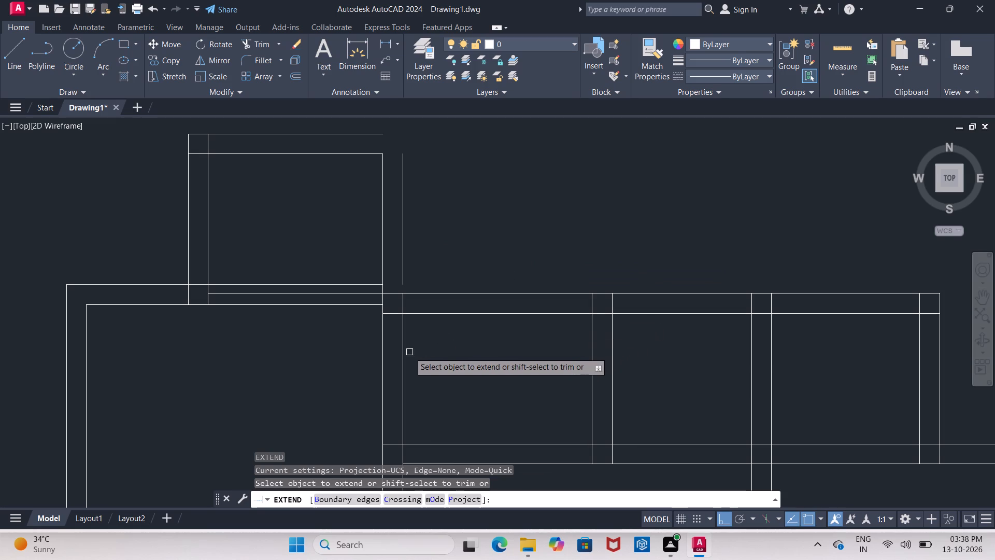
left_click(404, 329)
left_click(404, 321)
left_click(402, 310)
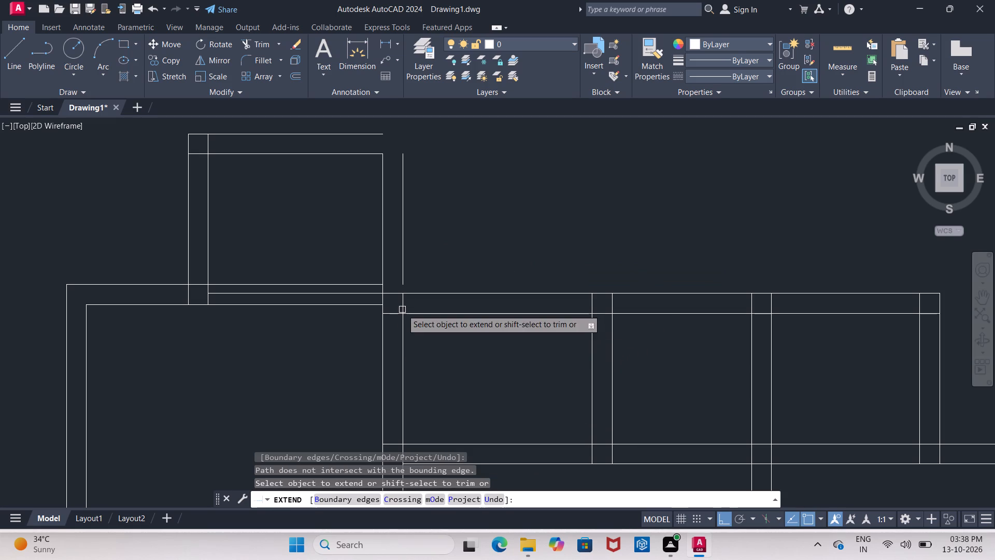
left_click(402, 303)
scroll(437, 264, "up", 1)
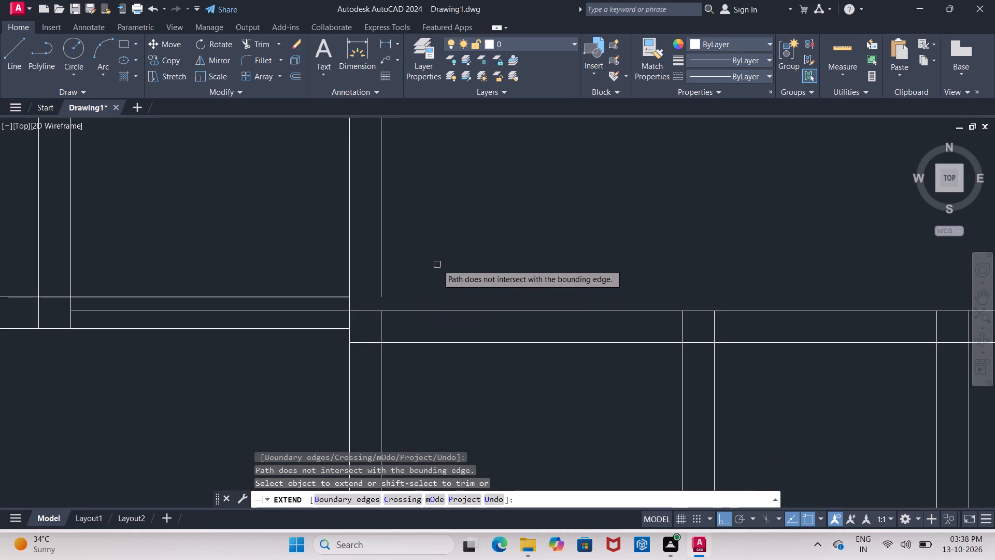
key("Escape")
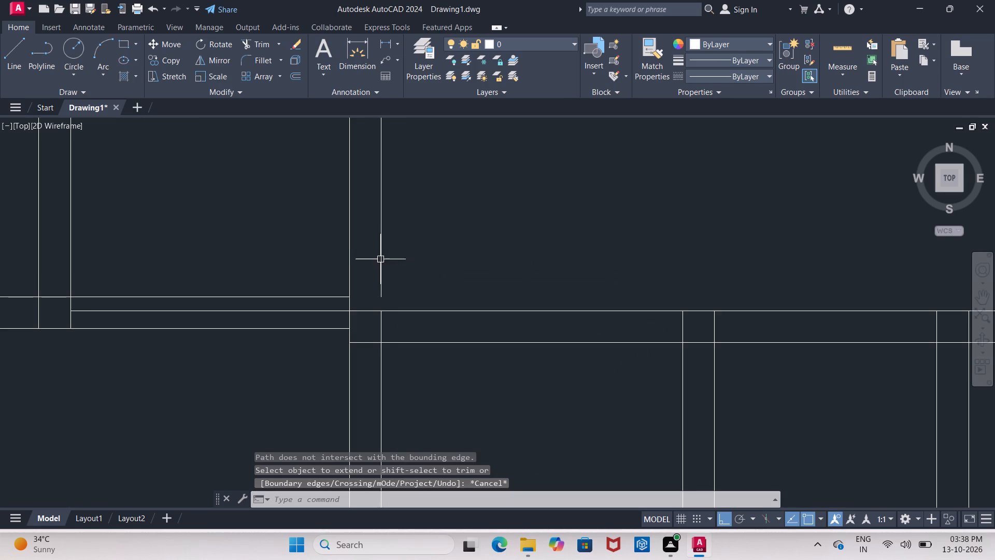
Stretch the new offset line's lower end down to the right-hand rooms' outer top wall line.
left_click(381, 260)
left_click(383, 297)
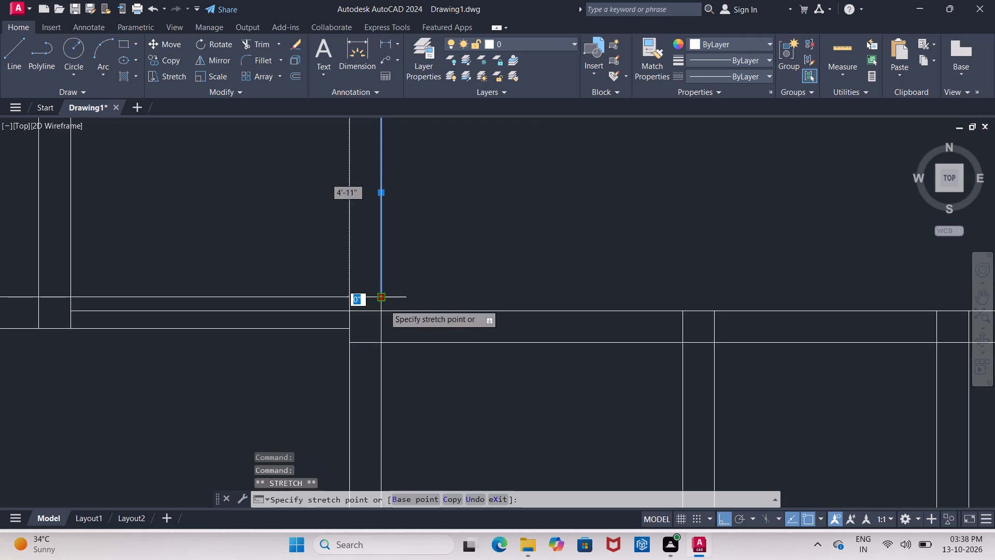
left_click(378, 314)
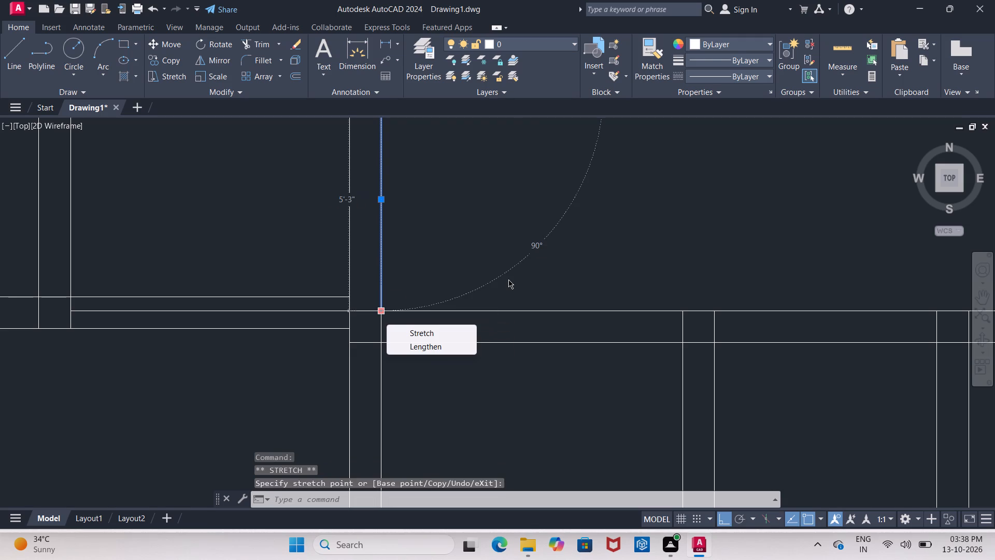
key("Escape")
key("Escape")
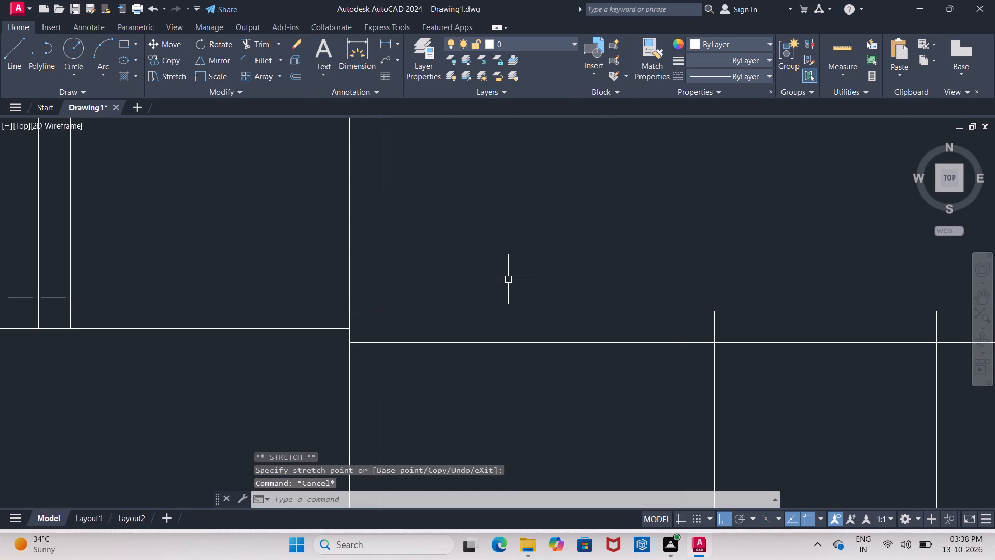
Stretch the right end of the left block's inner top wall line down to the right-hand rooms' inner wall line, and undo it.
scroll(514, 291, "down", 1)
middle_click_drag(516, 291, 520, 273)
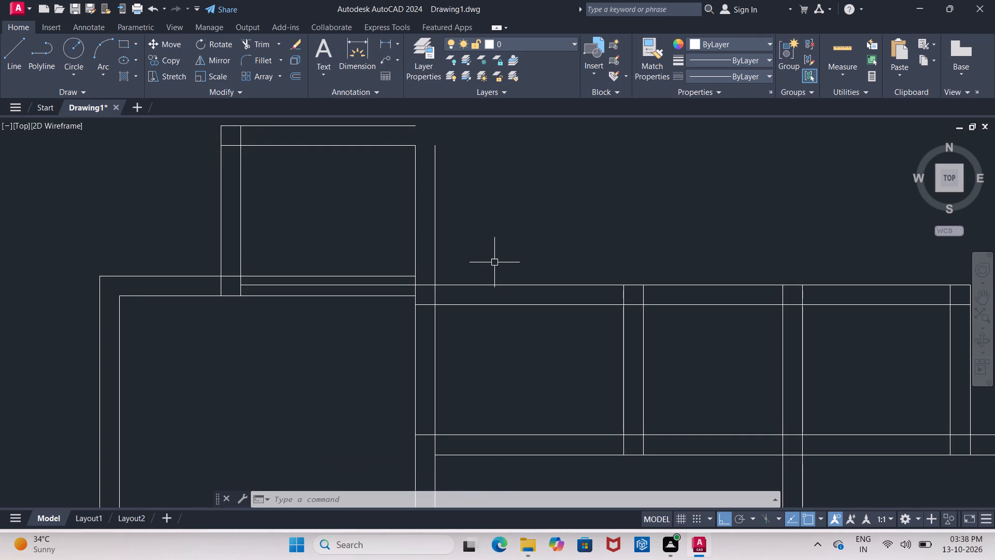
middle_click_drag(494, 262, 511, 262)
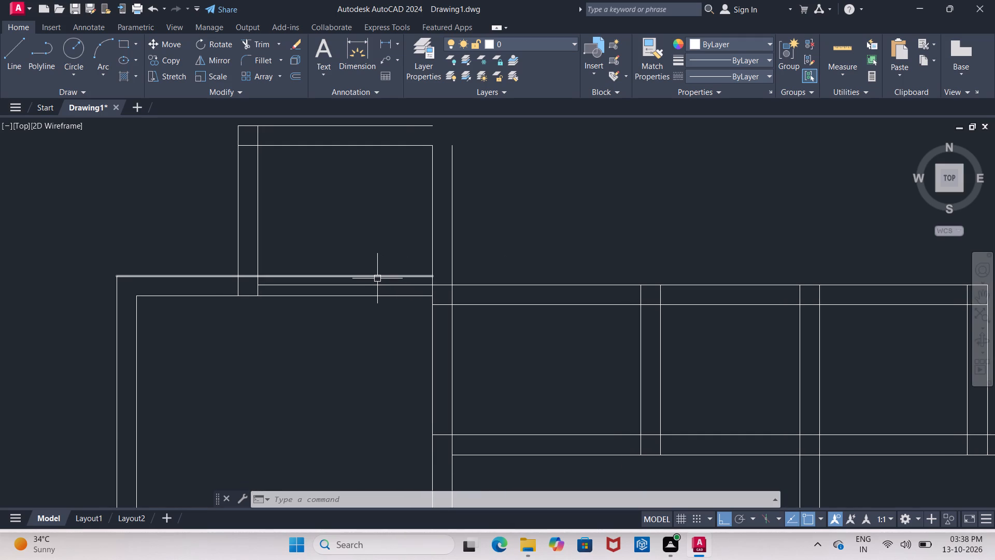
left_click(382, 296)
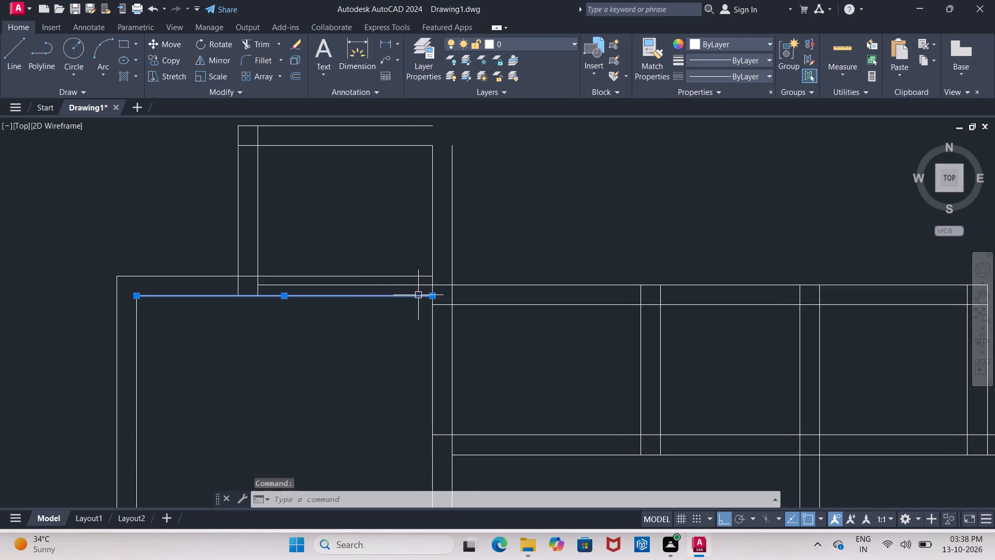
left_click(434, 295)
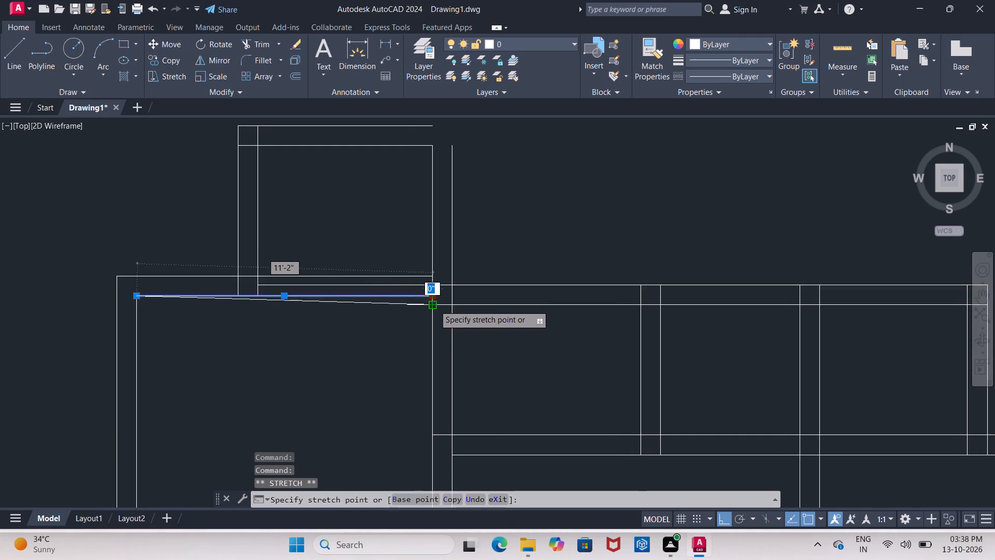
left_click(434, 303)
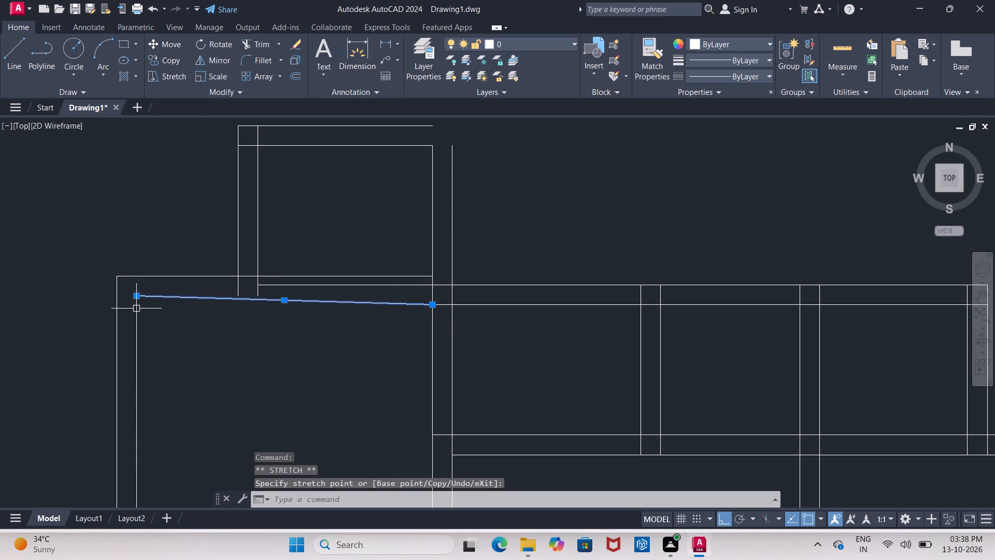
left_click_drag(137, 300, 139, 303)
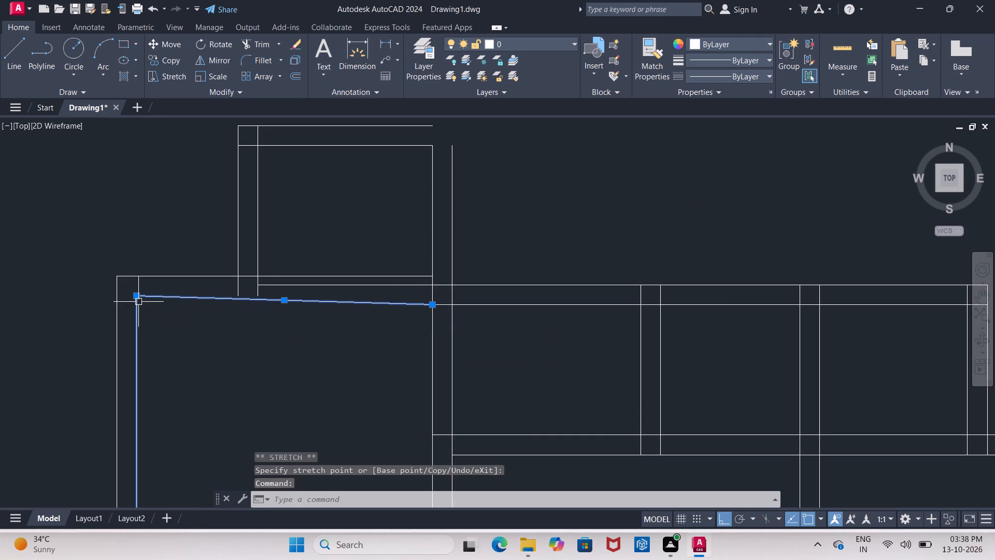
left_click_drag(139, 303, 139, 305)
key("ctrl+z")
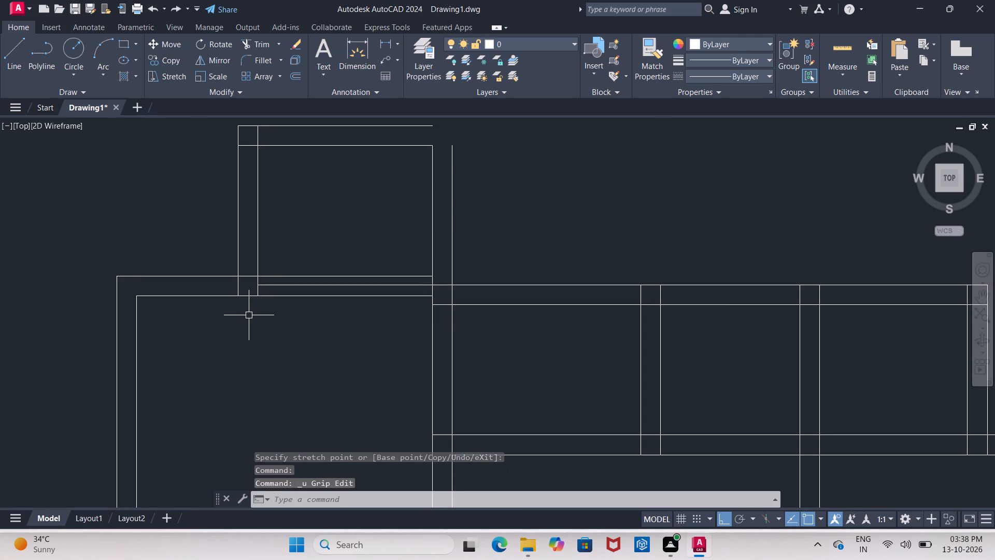
Erase the left block's outer top wall line, plus both left wall lines and the inner top wall line of the room above.
scroll(278, 310, "down", 1)
scroll(344, 293, "down", 3)
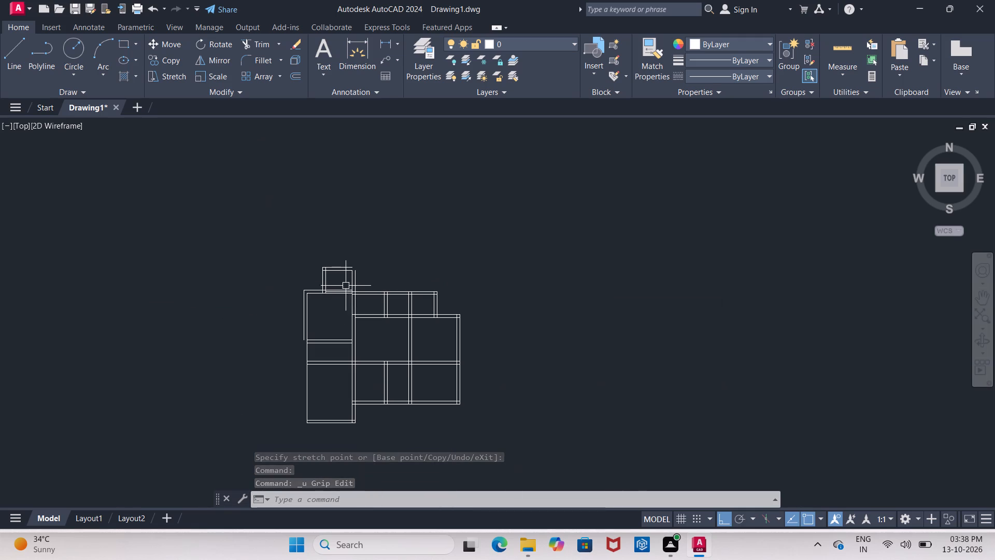
scroll(319, 290, "up", 4)
middle_click_drag(348, 299, 331, 294)
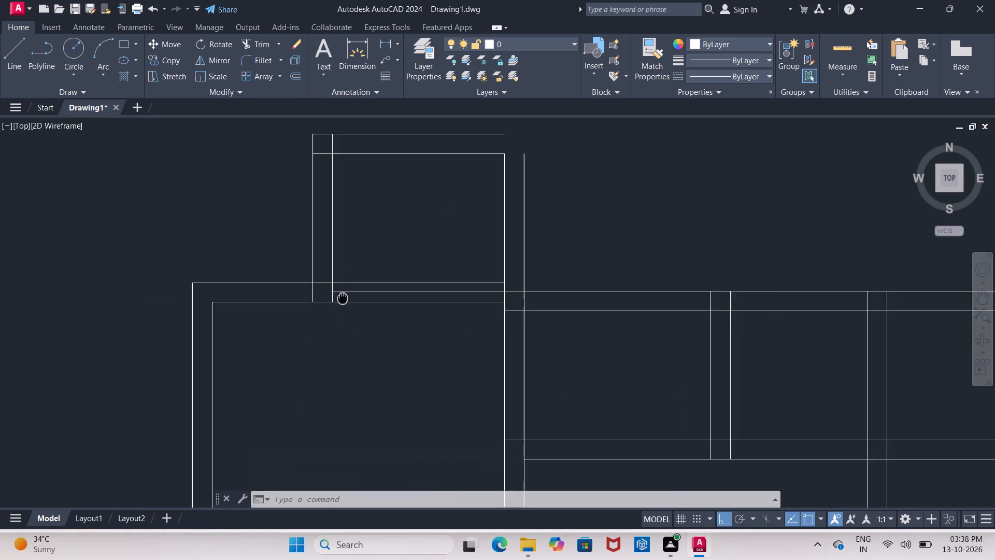
middle_click_drag(331, 294, 279, 278)
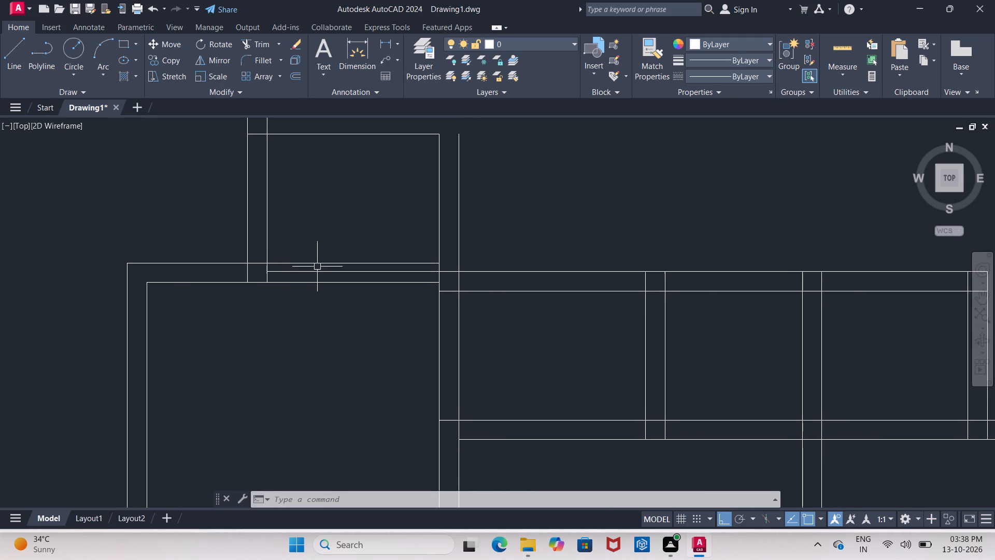
left_click(317, 261)
left_click(267, 247)
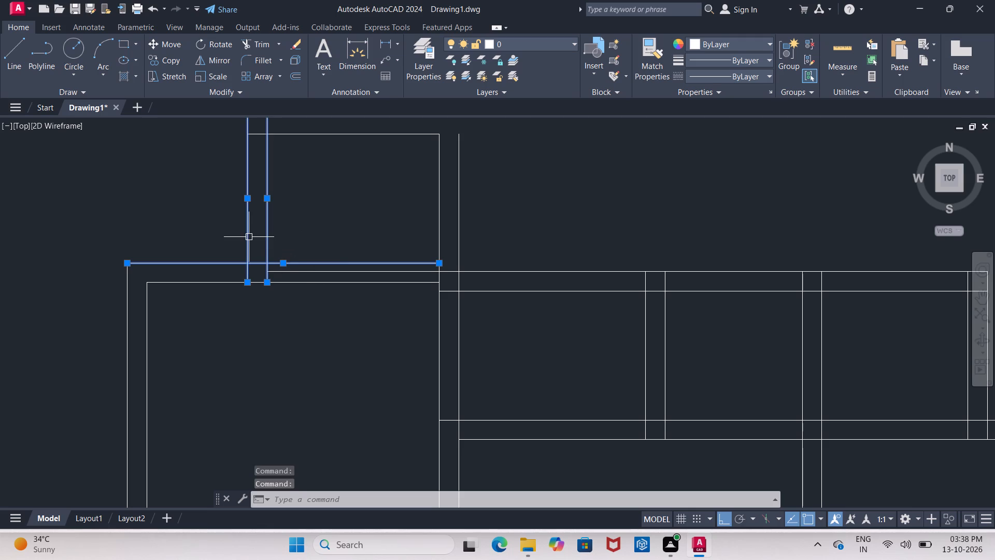
left_click(249, 237)
left_click(331, 133)
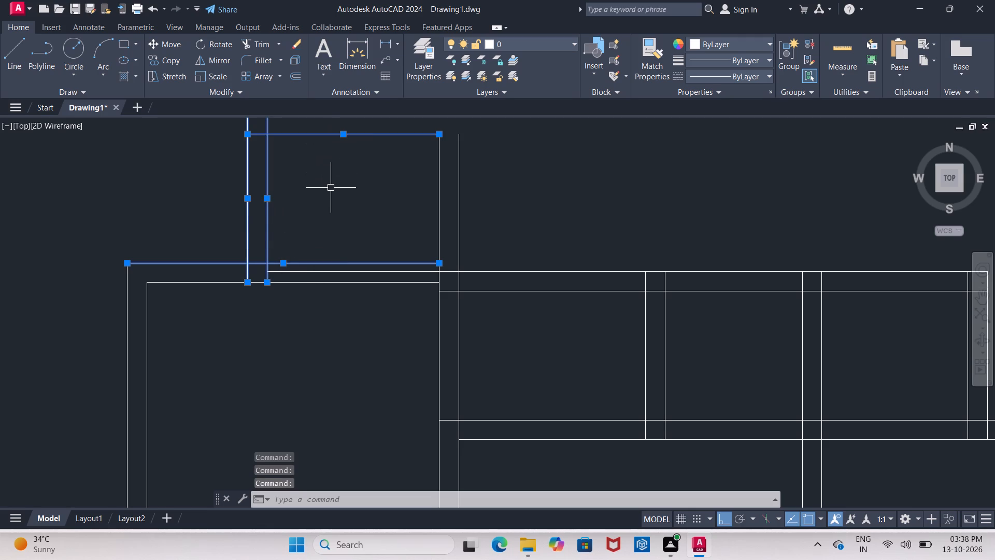
key("Delete")
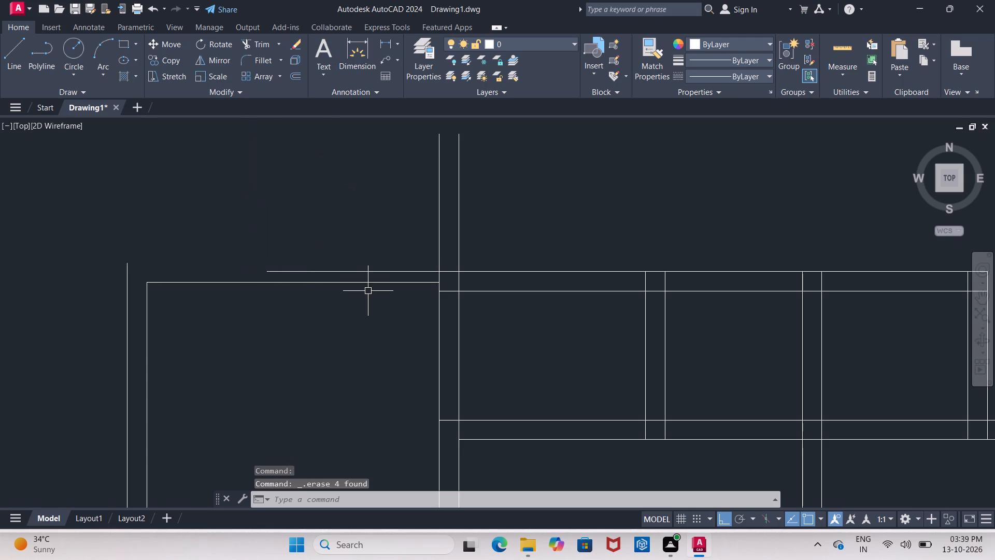
Extend the right-hand rooms' inner and outer top wall lines across to the left block's inner and outer left wall lines.
left_click(373, 273)
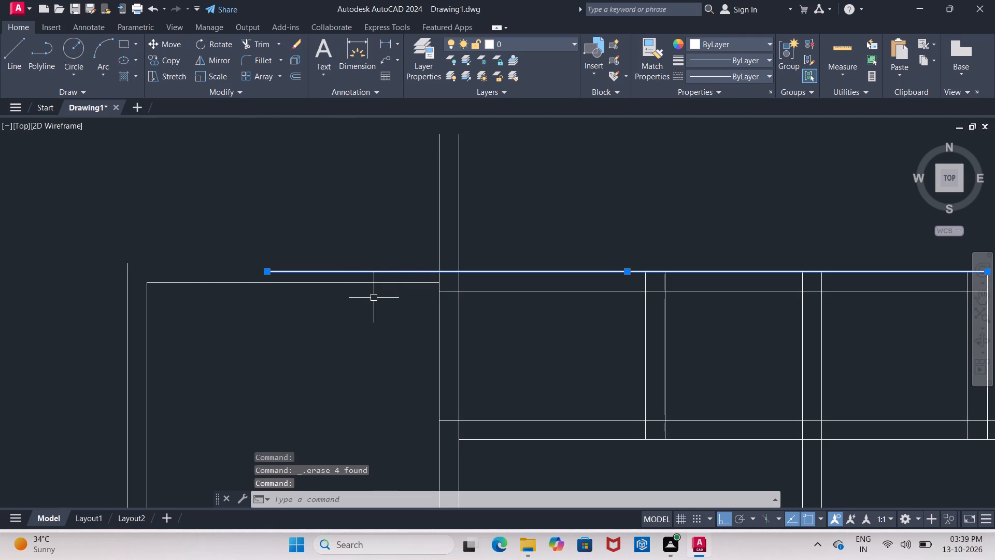
key("Escape")
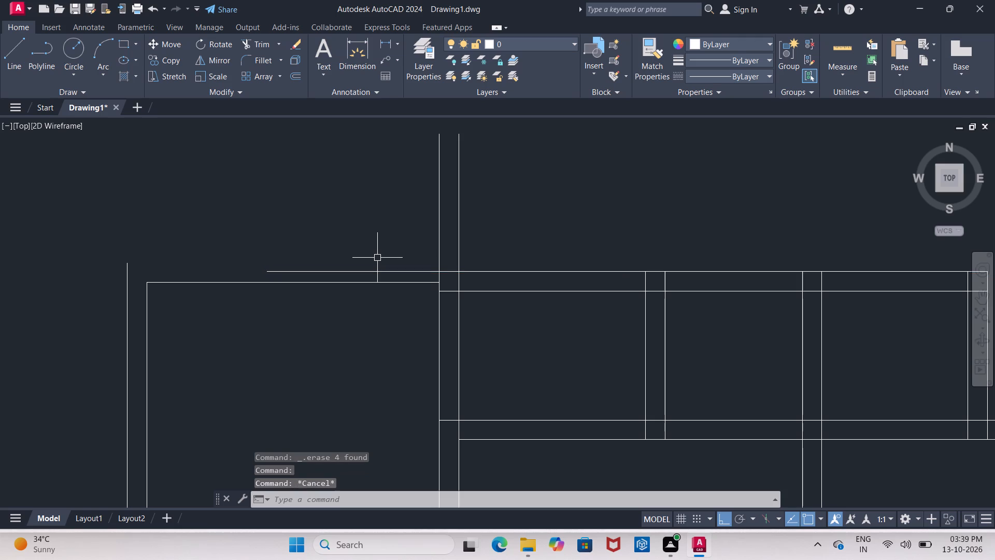
type("EX")
key("Return")
left_click(484, 295)
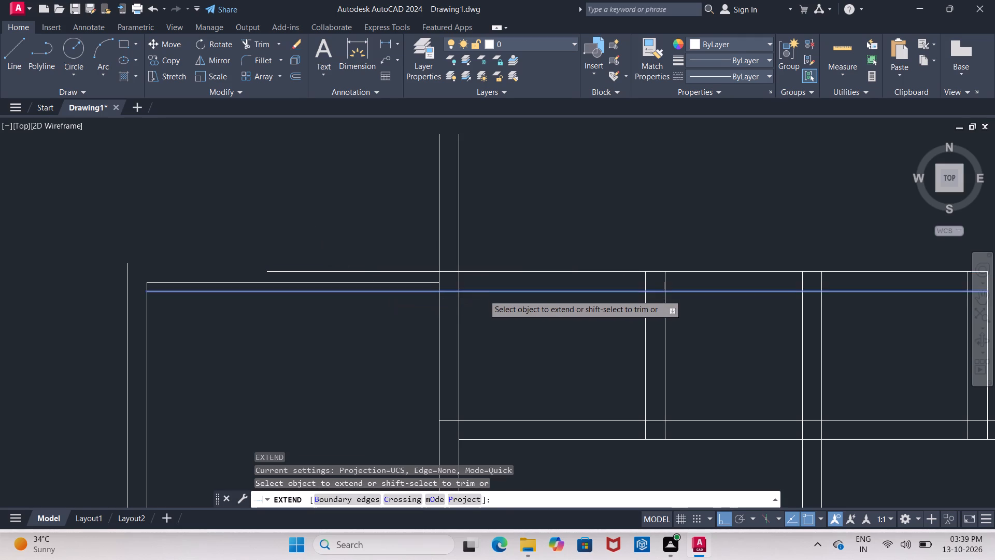
left_click(316, 270)
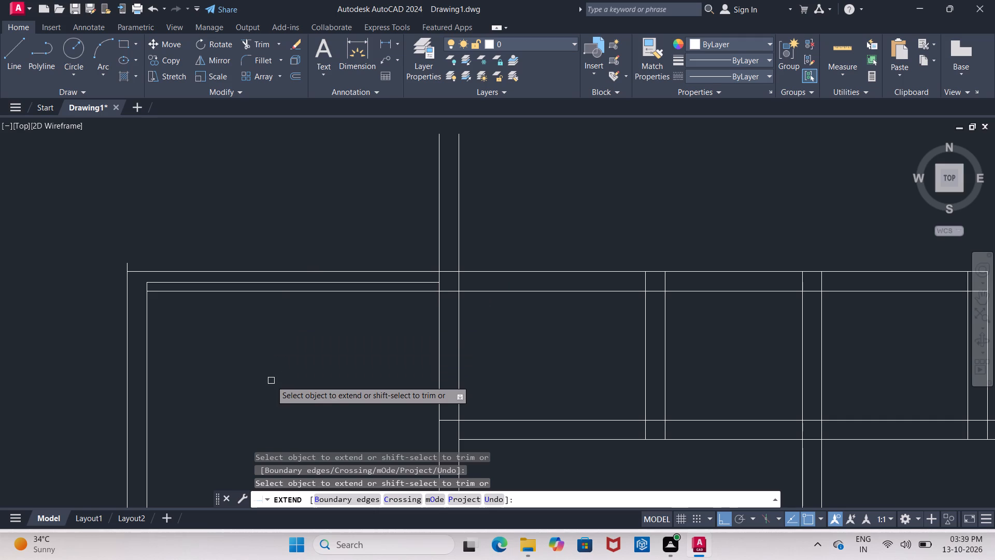
key("Escape")
Erase the left block's old inner top wall line between the two extended wall lines.
left_click(271, 281)
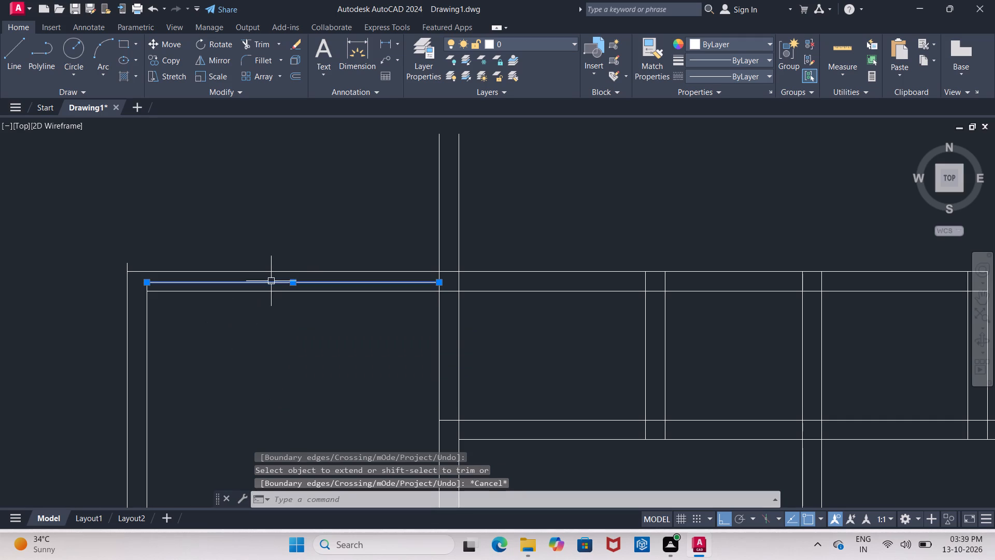
key("Delete")
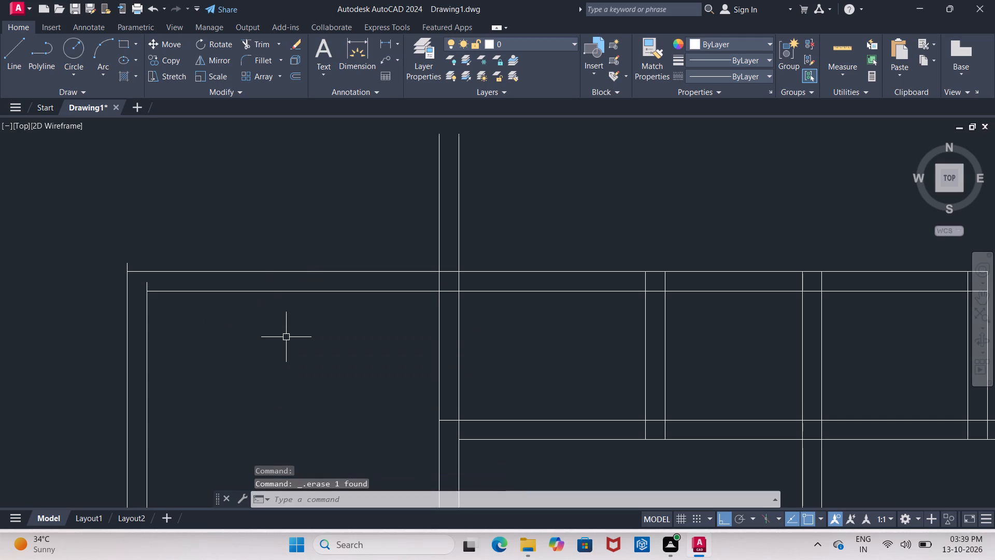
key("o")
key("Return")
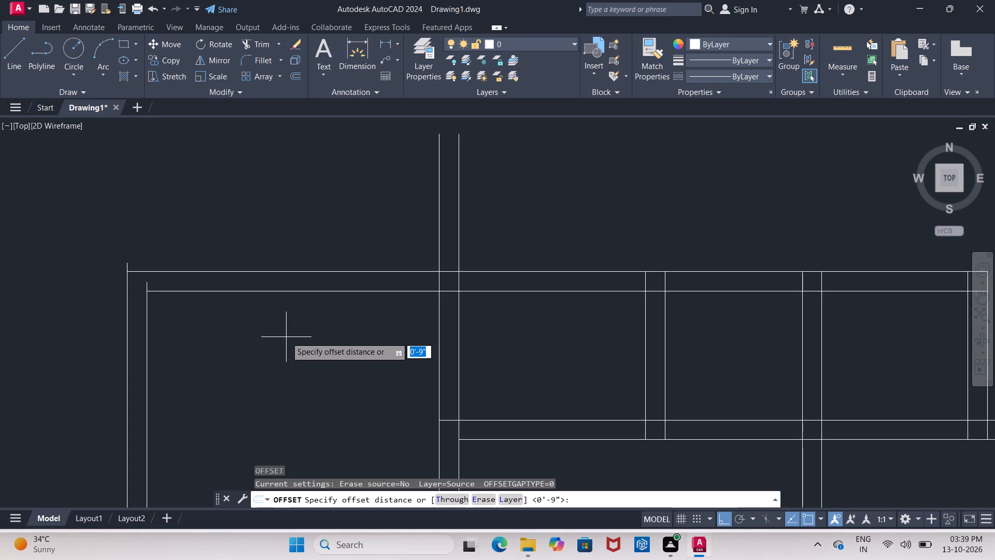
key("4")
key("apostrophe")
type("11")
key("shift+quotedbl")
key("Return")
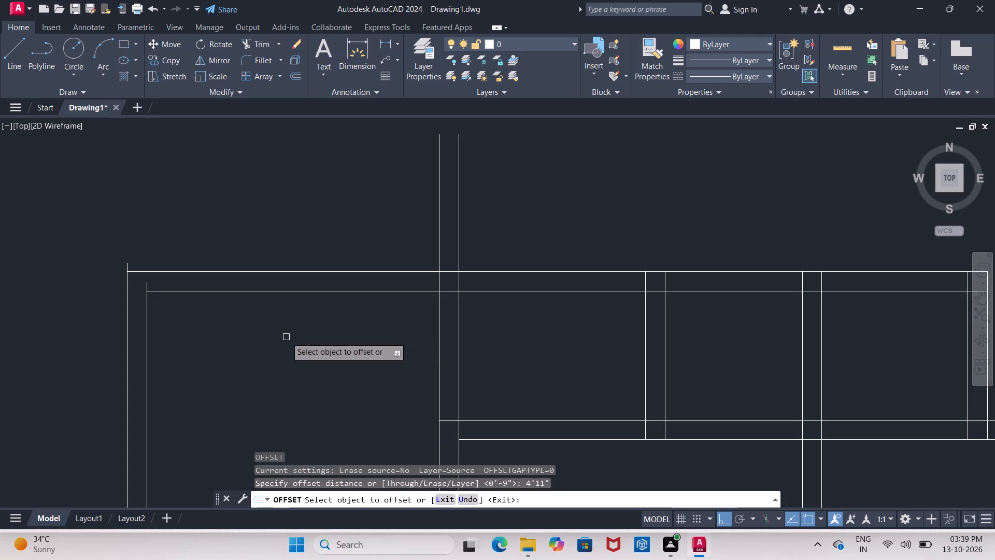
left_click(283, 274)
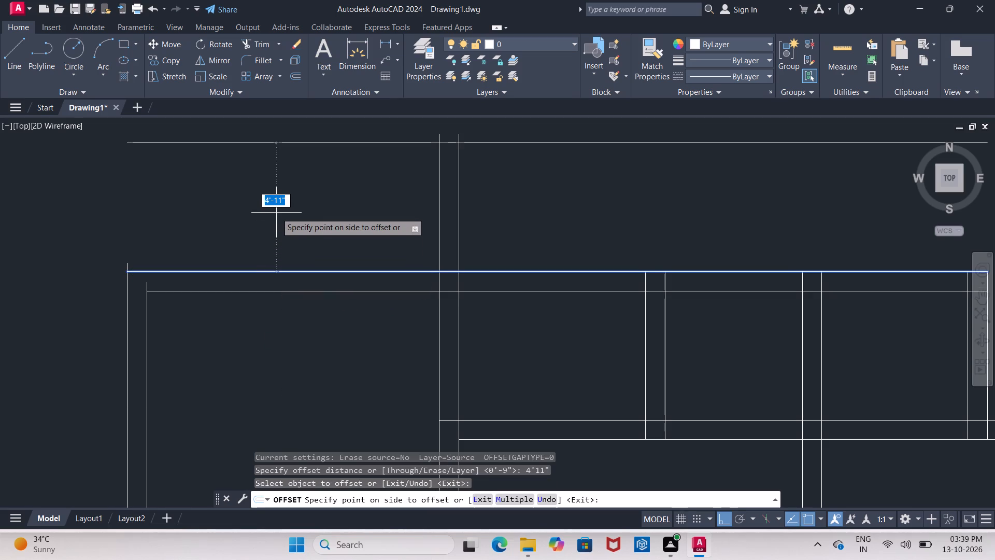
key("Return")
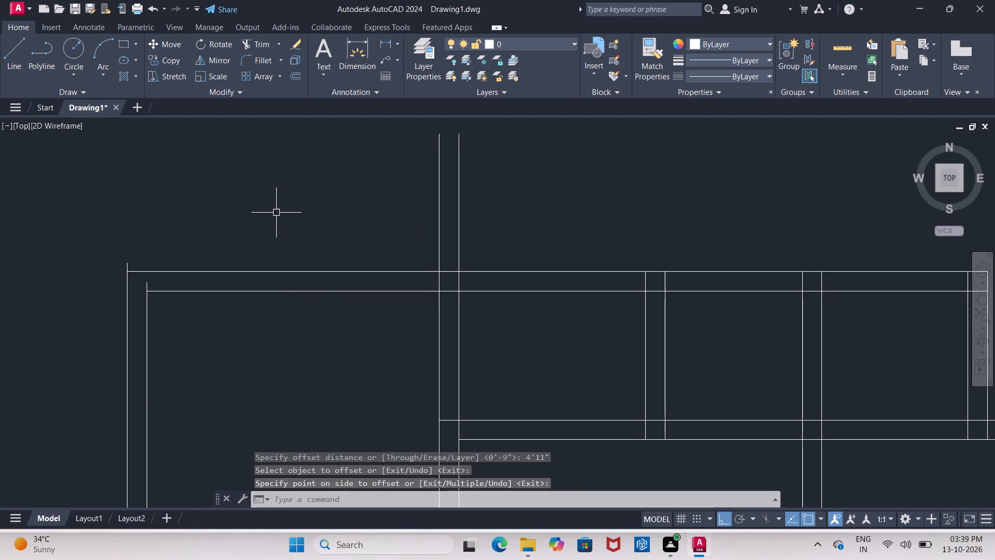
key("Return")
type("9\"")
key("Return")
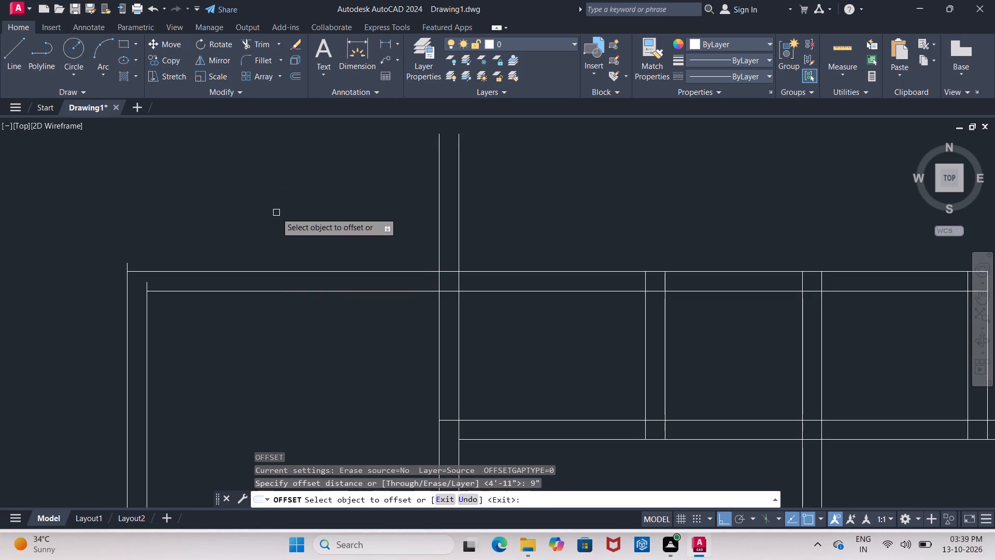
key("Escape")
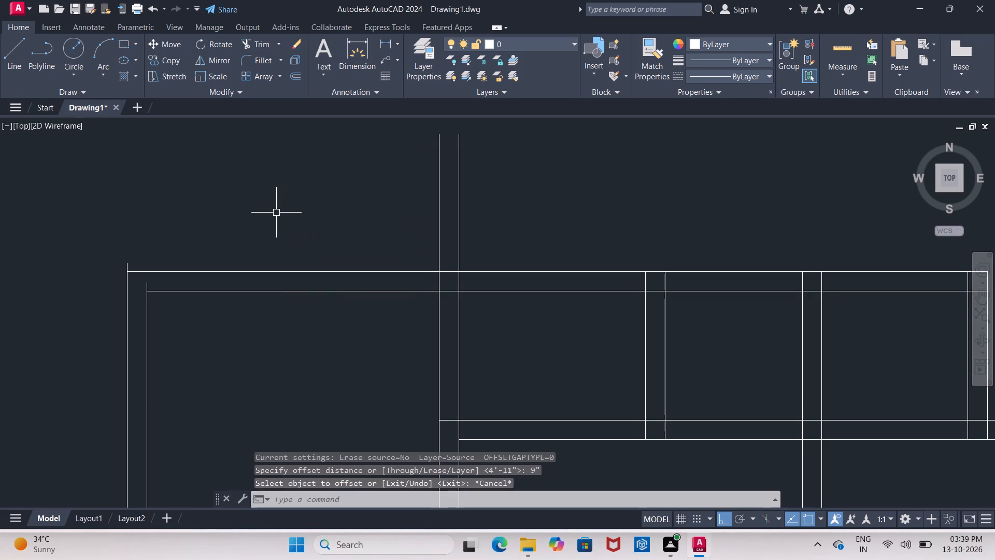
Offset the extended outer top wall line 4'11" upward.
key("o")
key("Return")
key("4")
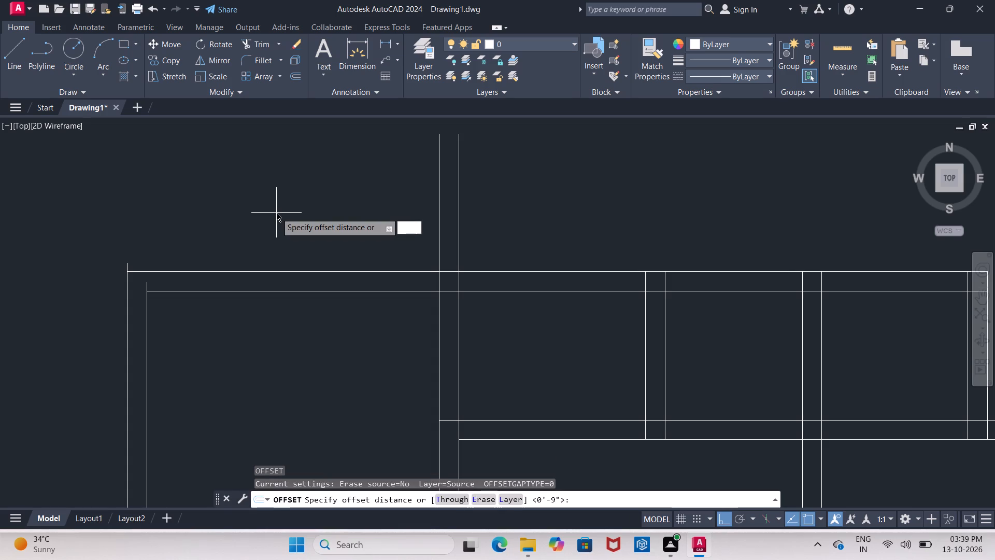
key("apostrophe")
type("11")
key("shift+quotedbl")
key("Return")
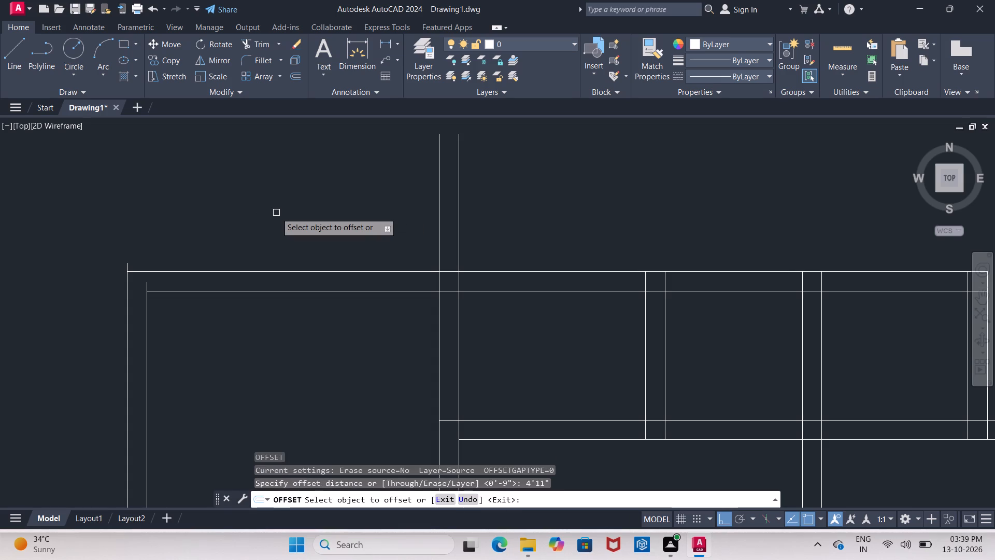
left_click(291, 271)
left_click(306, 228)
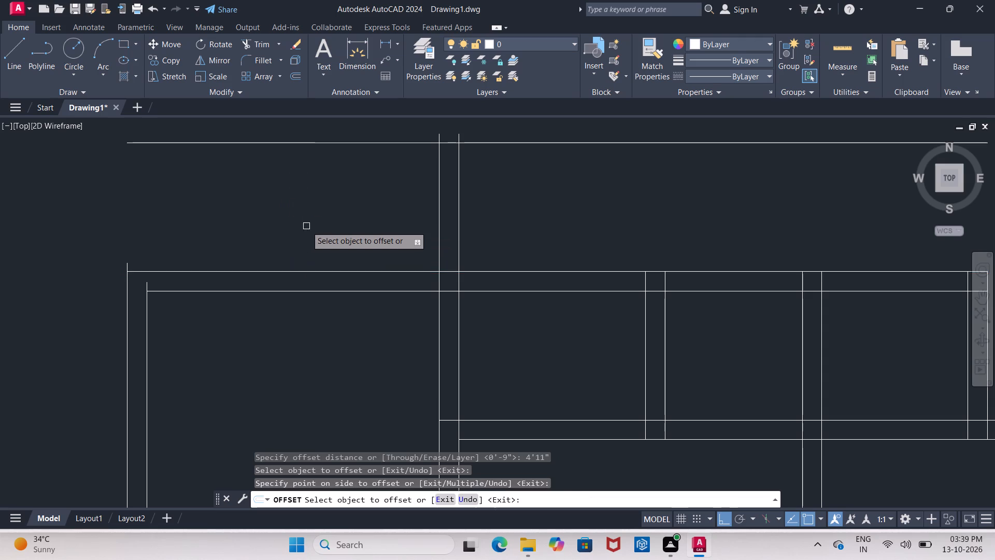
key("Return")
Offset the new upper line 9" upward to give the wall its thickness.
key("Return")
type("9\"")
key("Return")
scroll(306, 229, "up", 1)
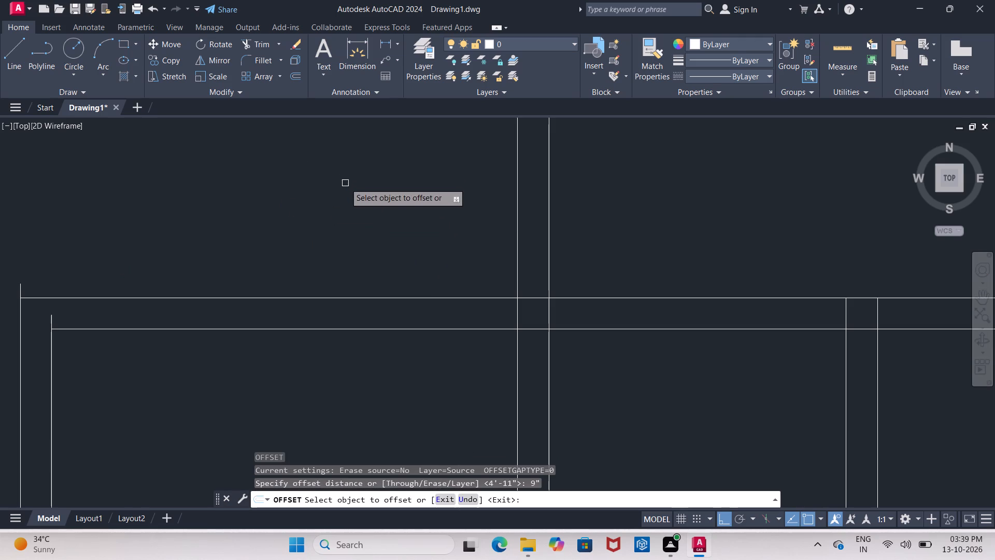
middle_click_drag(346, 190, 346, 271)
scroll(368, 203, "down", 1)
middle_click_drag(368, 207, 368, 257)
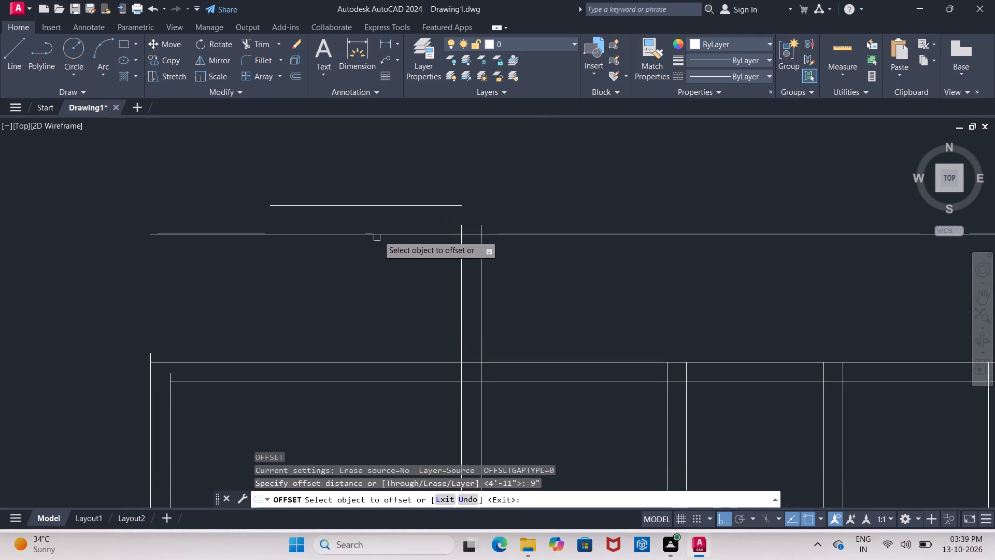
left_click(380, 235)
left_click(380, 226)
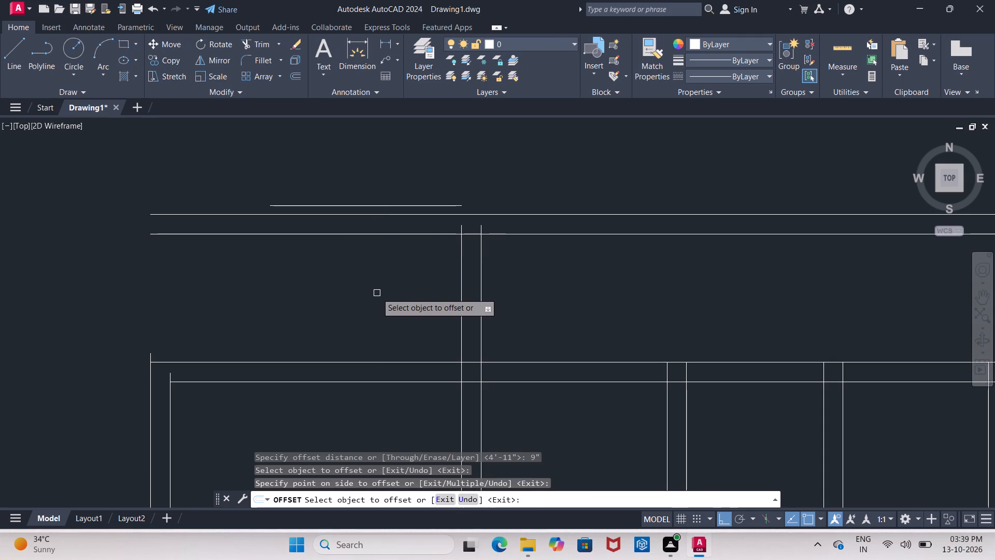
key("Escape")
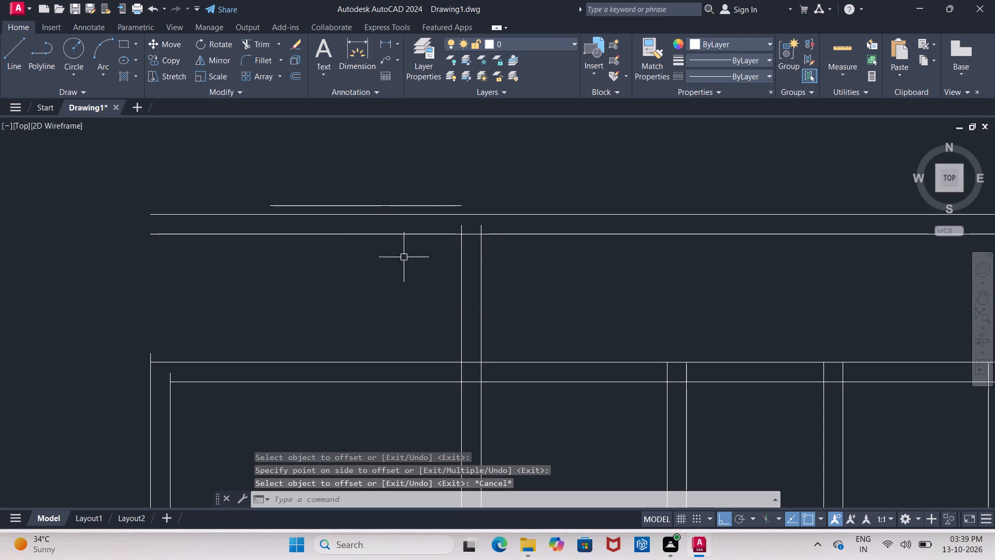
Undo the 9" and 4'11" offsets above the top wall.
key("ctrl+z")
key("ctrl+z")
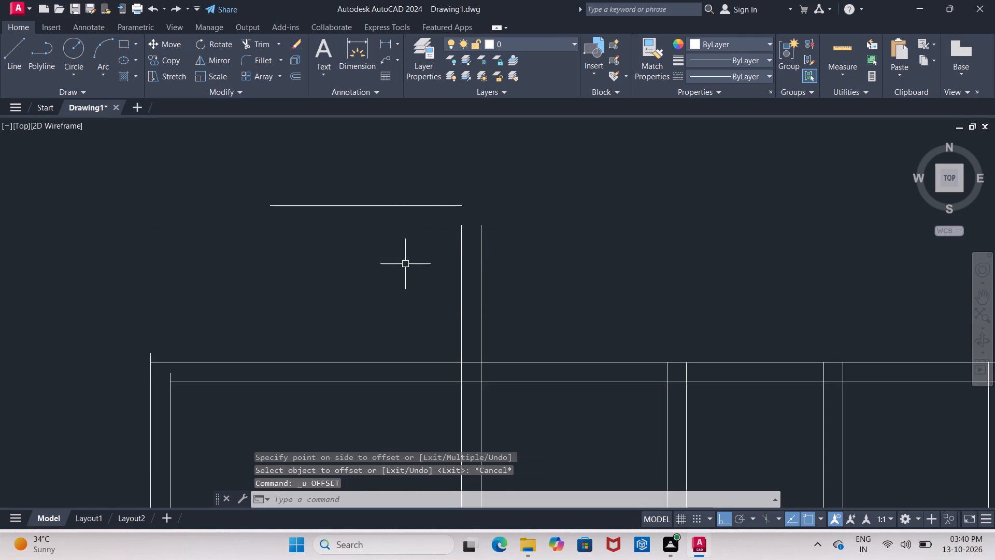
Erase the leftover short horizontal line above the top of the dividing wall.
left_click(433, 205)
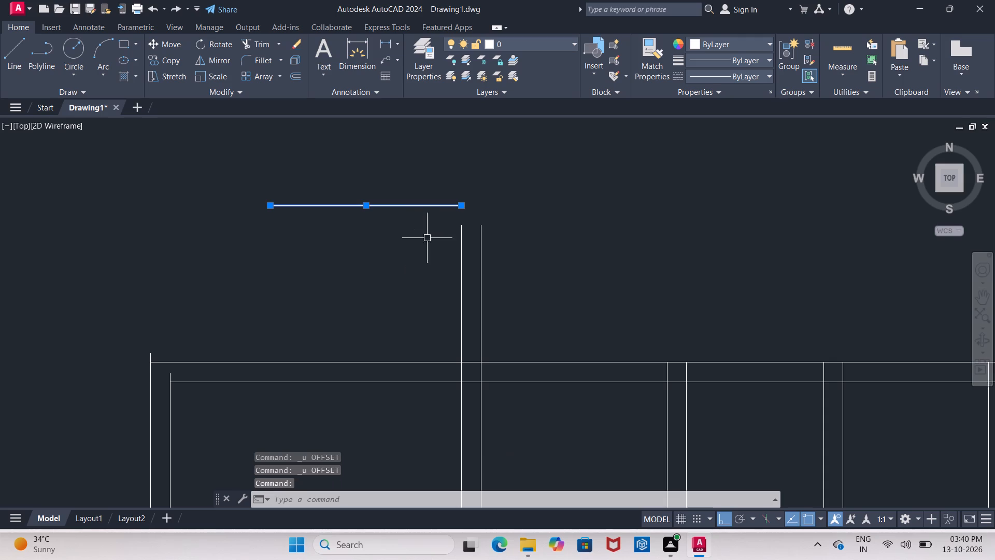
key("Delete")
Offset the continuous outer top wall line 4'11" upward.
key("o")
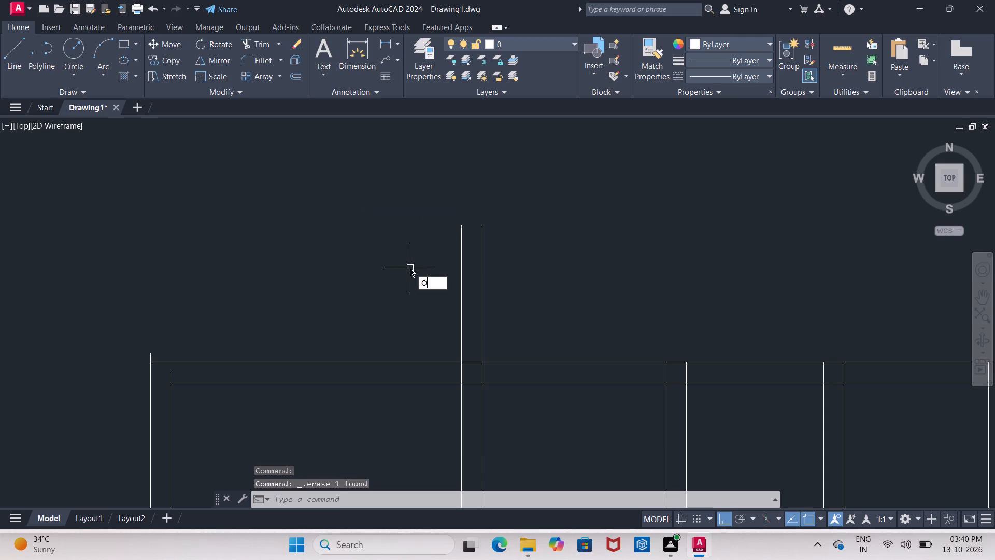
key("Return")
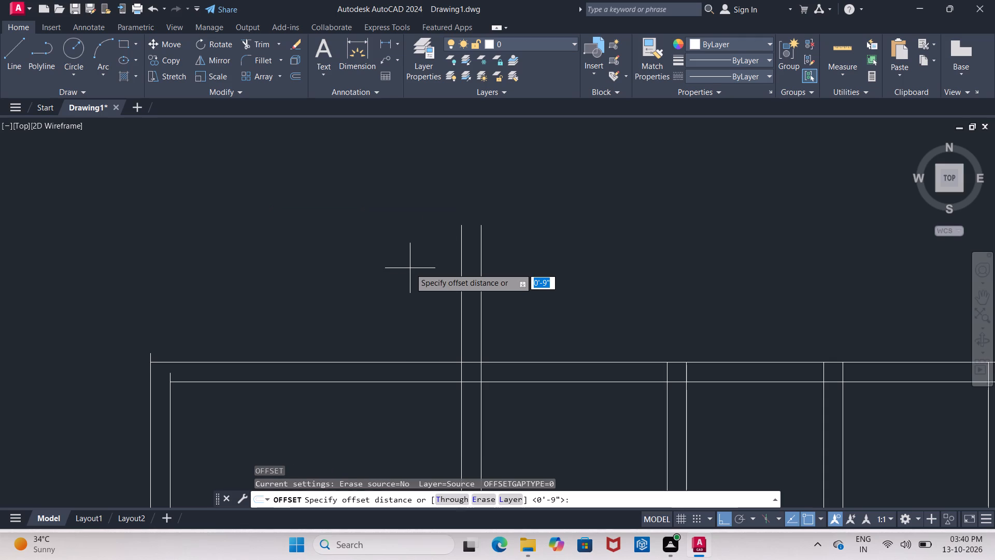
type("4'11")
key("shift+quotedbl")
key("Return")
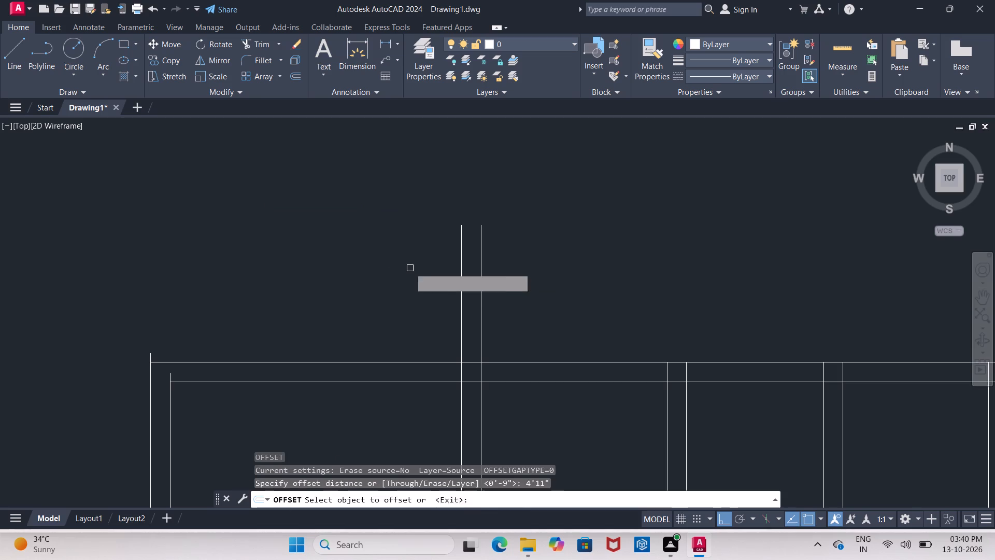
left_click(401, 360)
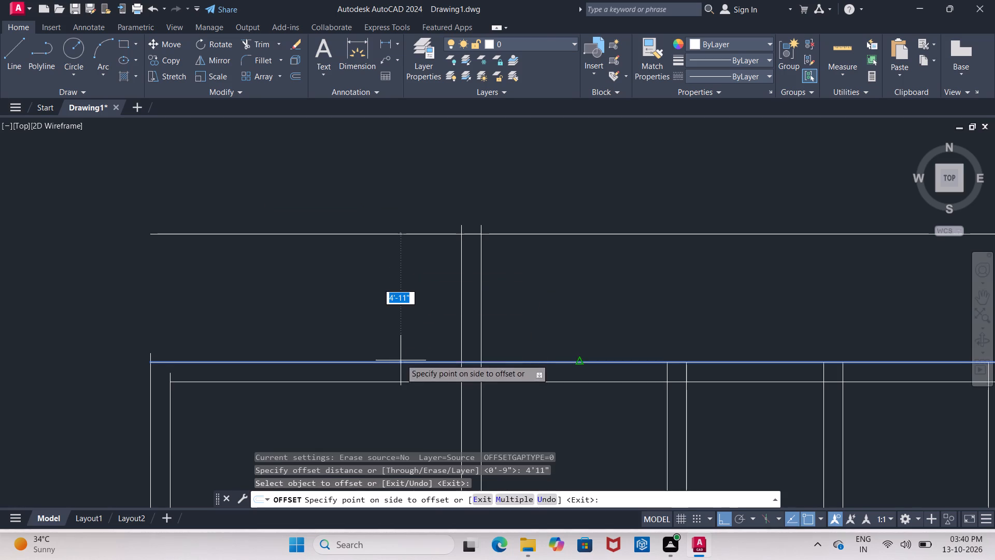
left_click(396, 305)
key("Return")
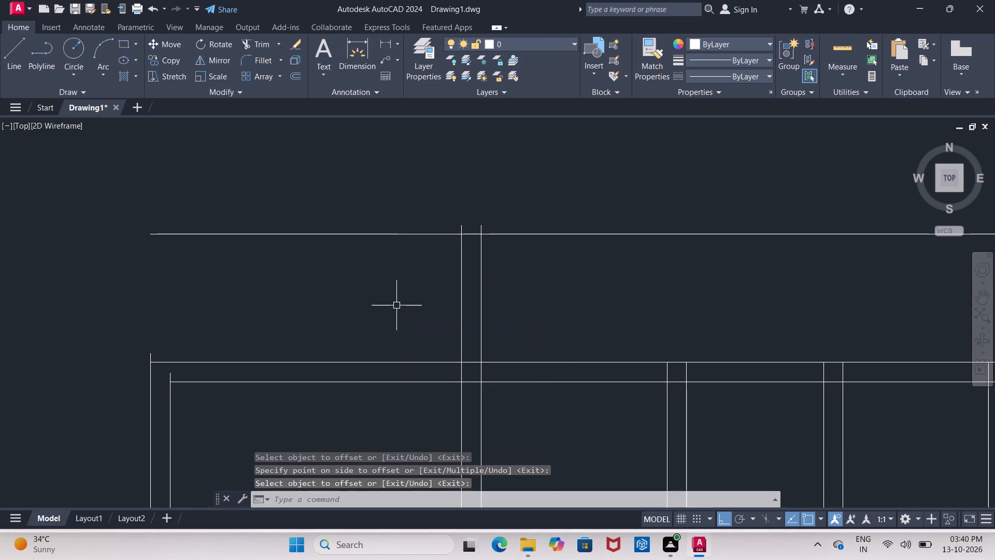
Offset the new upper wall line 9" upward to form the wall thickness.
key("Return")
key("9")
key("shift+quotedbl")
key("Return")
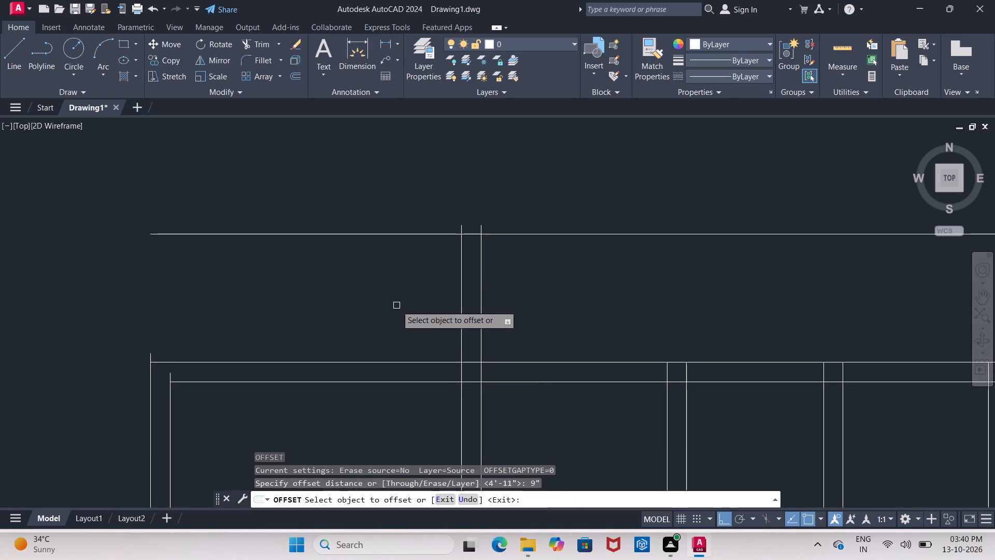
left_click(410, 234)
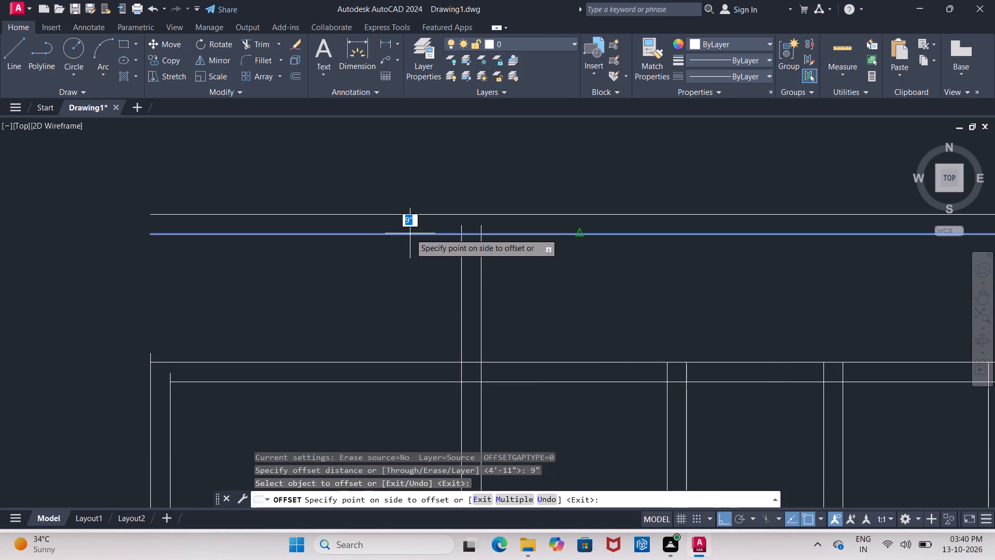
left_click(413, 219)
key("Escape")
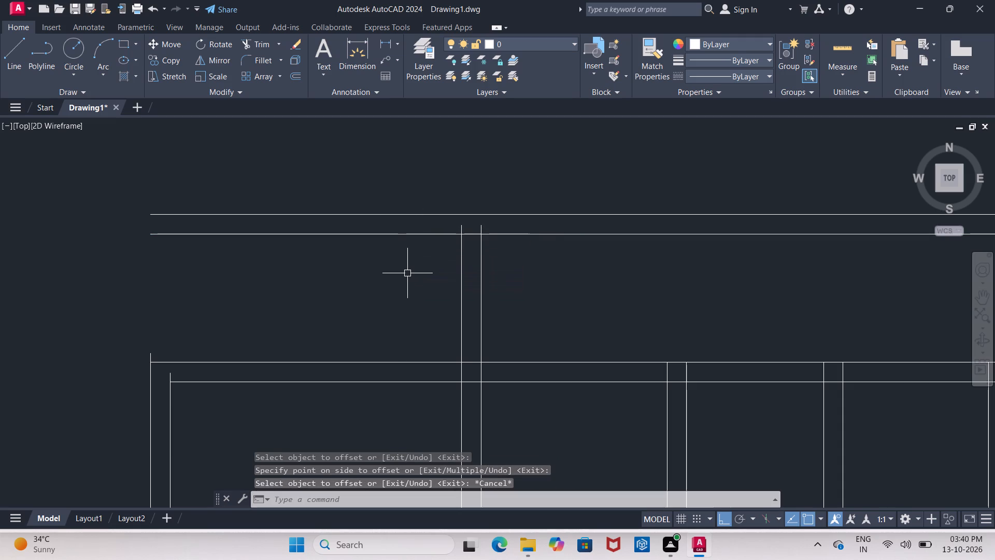
Extend both vertical lines of the dividing wall up to the new uppermost wall line.
type("EX")
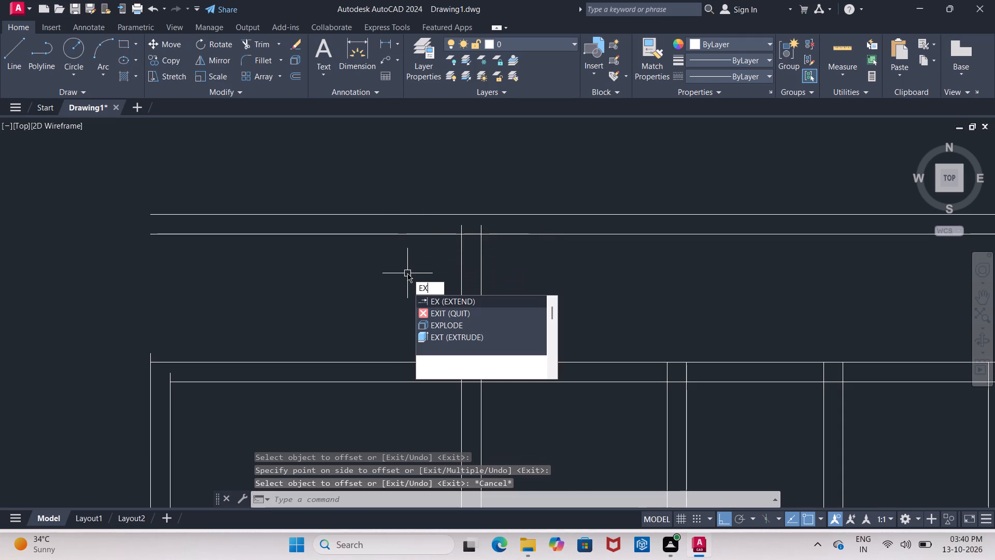
left_click(435, 300)
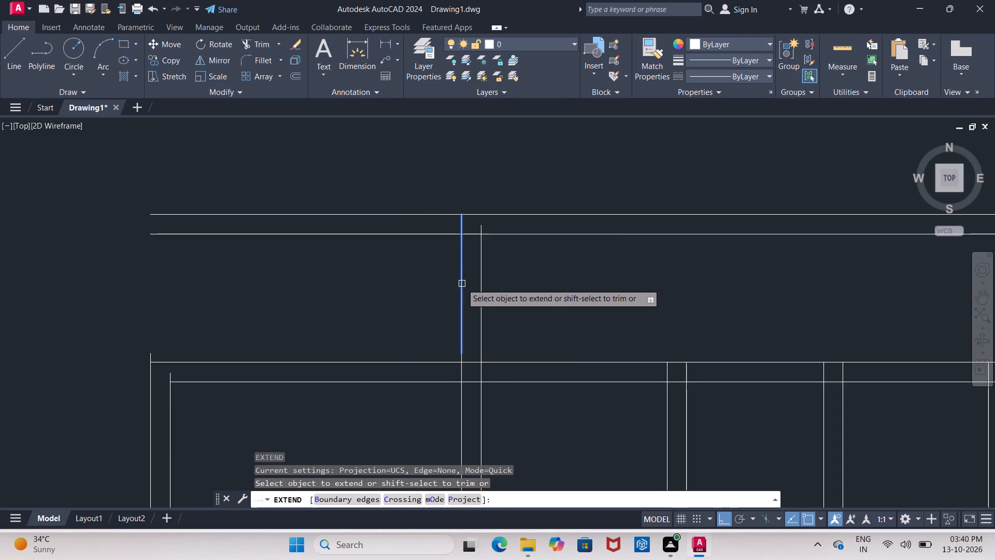
left_click(462, 284)
left_click(478, 265)
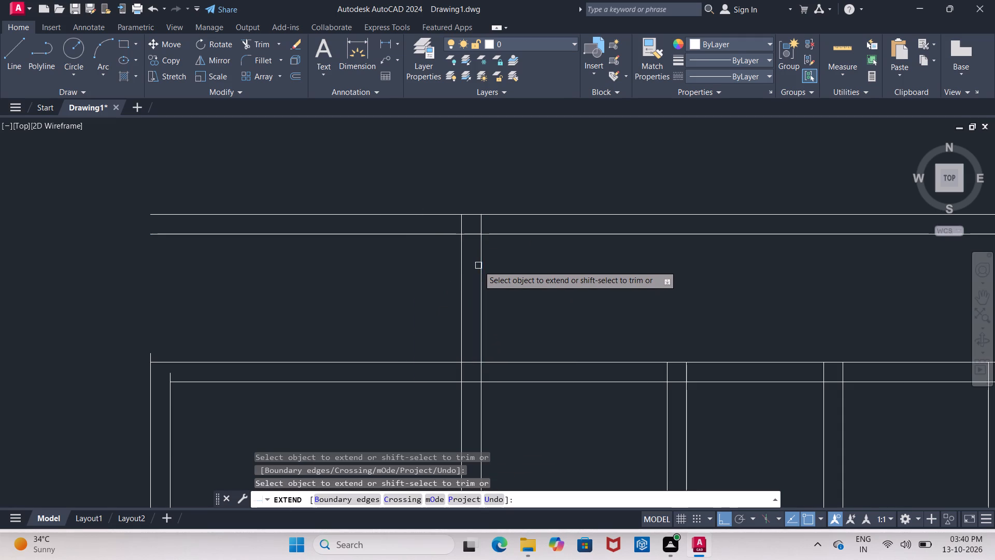
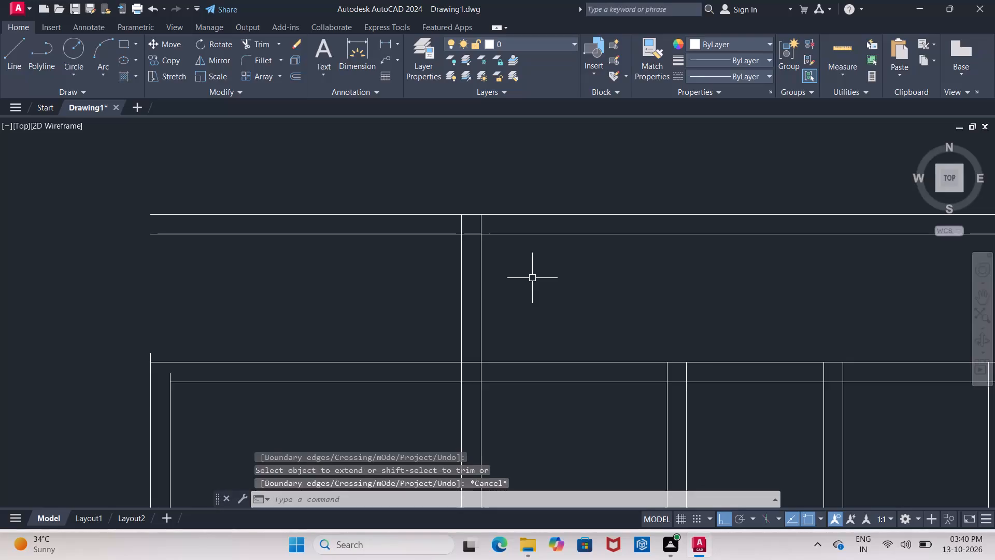
Trim away both new upper wall lines where they run past the dividing wall on its right side.
type("TR")
key("Return")
key("Return")
left_click_drag(516, 181, 524, 208)
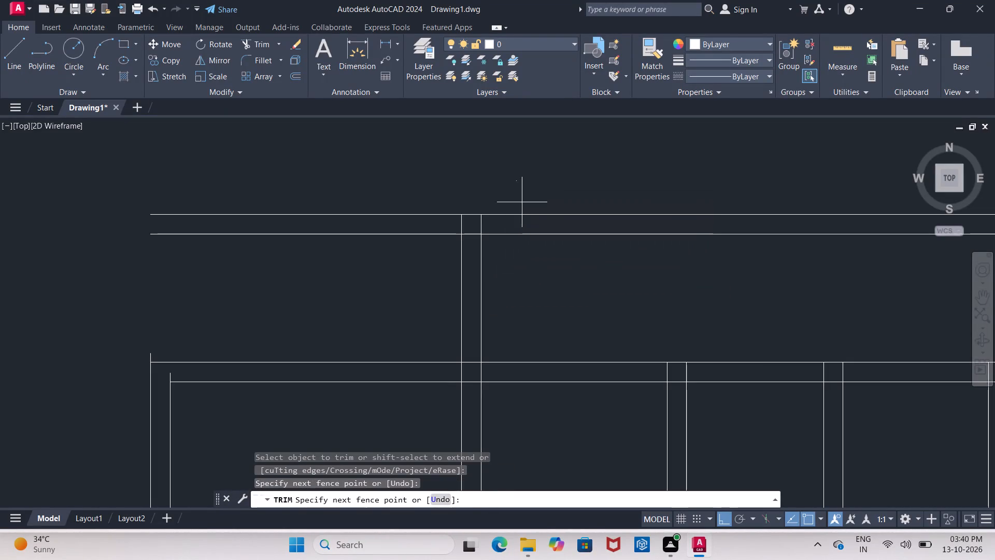
left_click_drag(524, 208, 551, 256)
Trim the two short vertical stubs of the left wall that project above the existing top wall lines.
scroll(147, 351, "up", 1)
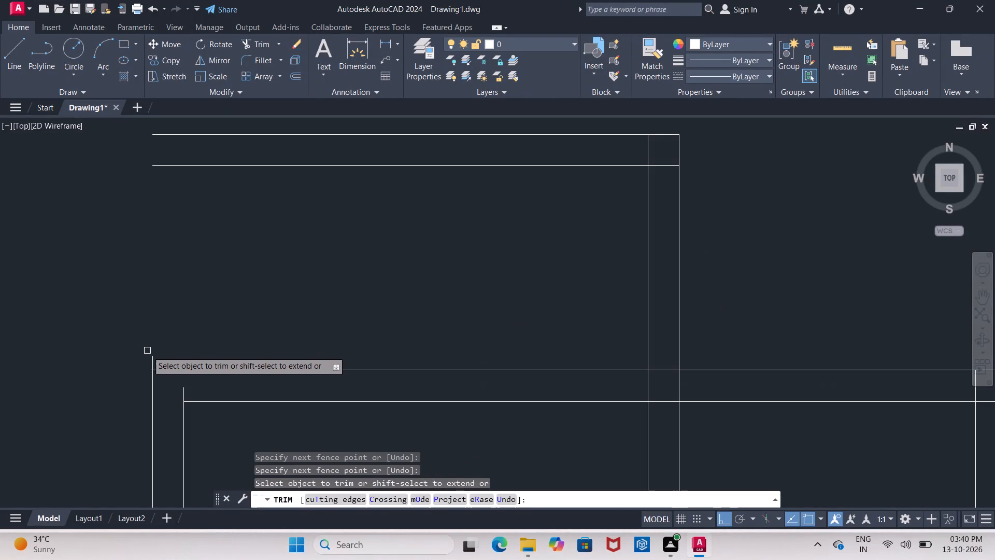
left_click(153, 363)
left_click(183, 394)
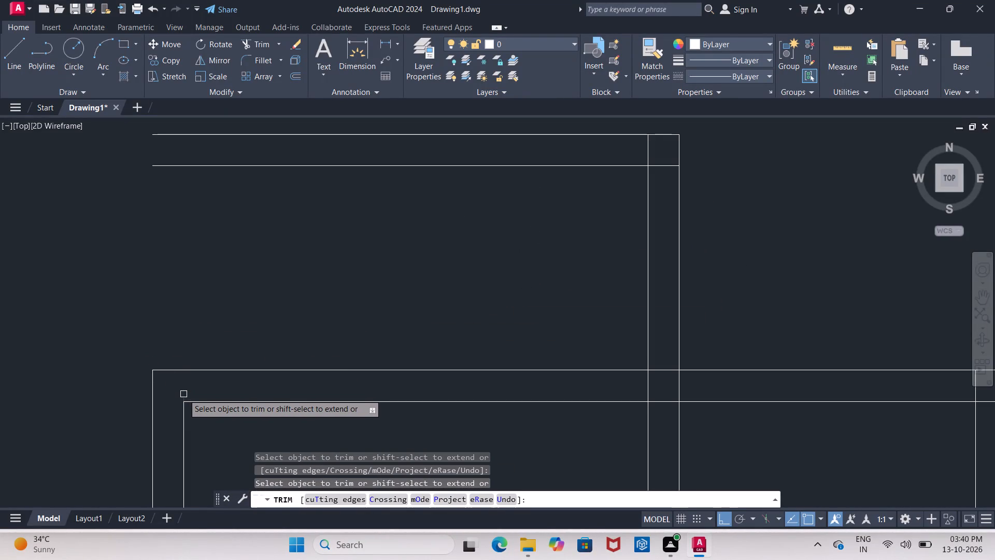
middle_click_drag(188, 307, 220, 277)
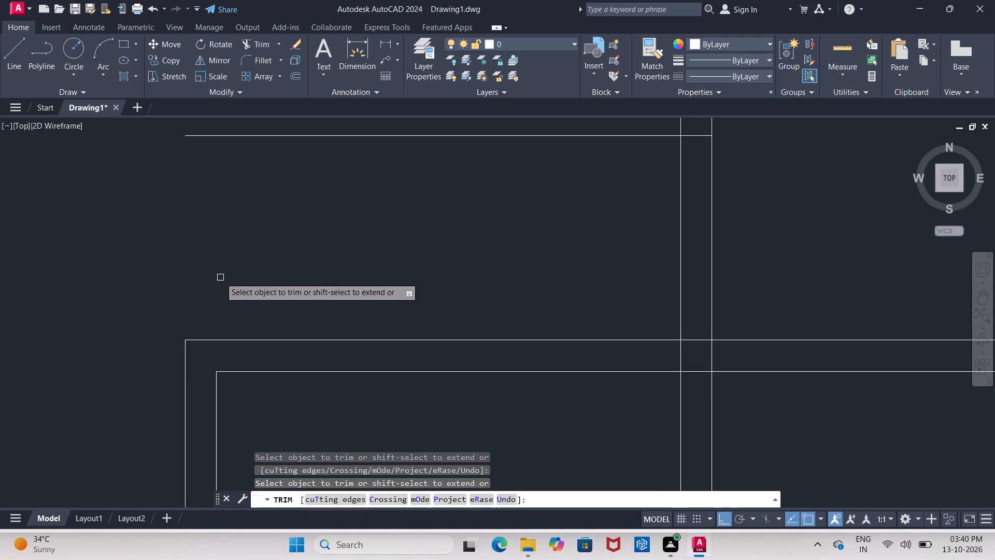
key("Escape")
Extend both vertical lines of the left outer wall up to the new uppermost wall line.
type("EX")
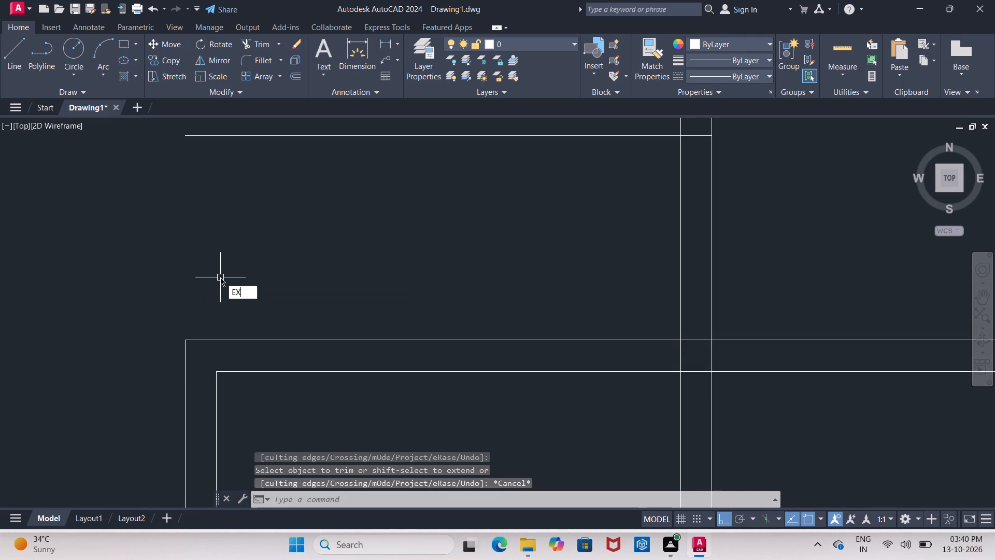
left_click(247, 306)
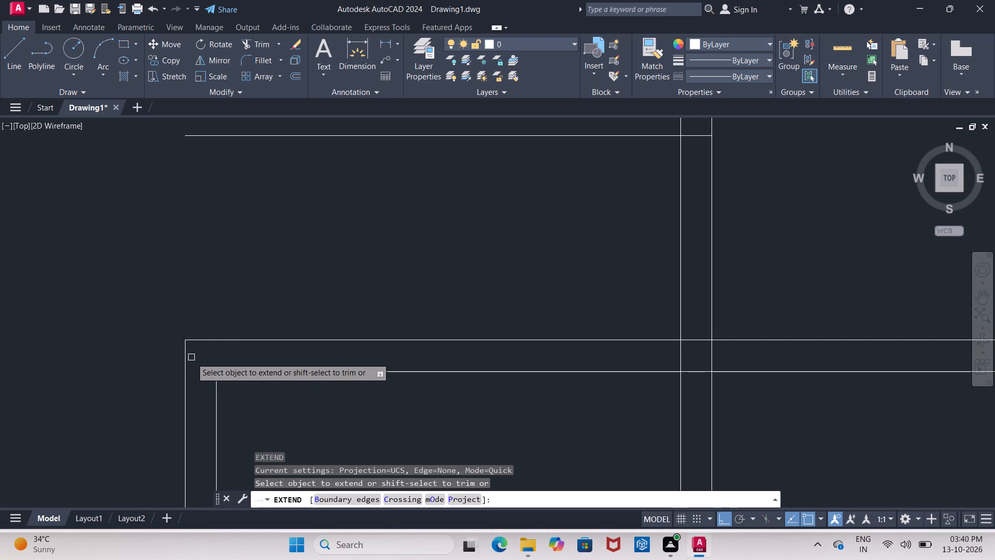
left_click(187, 362)
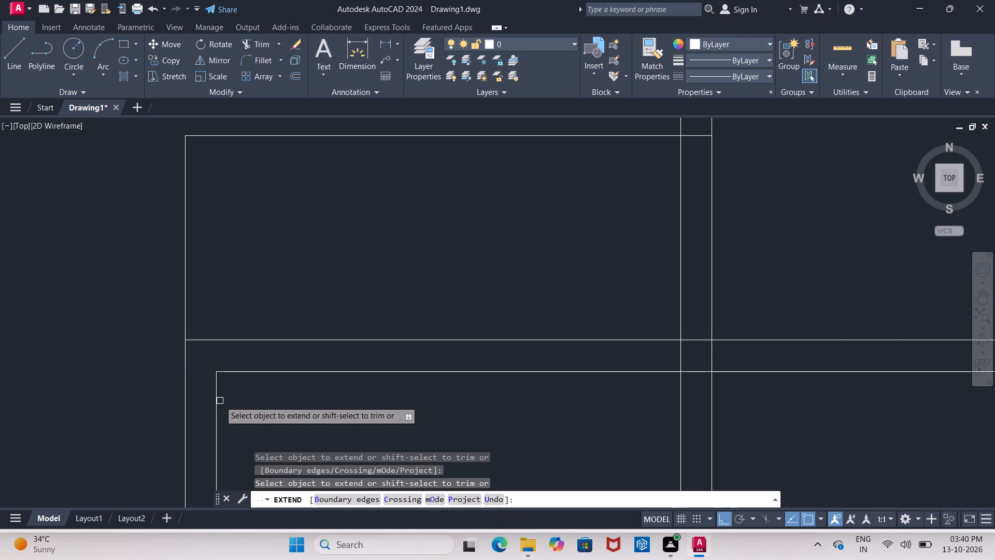
left_click(218, 395)
left_click(218, 364)
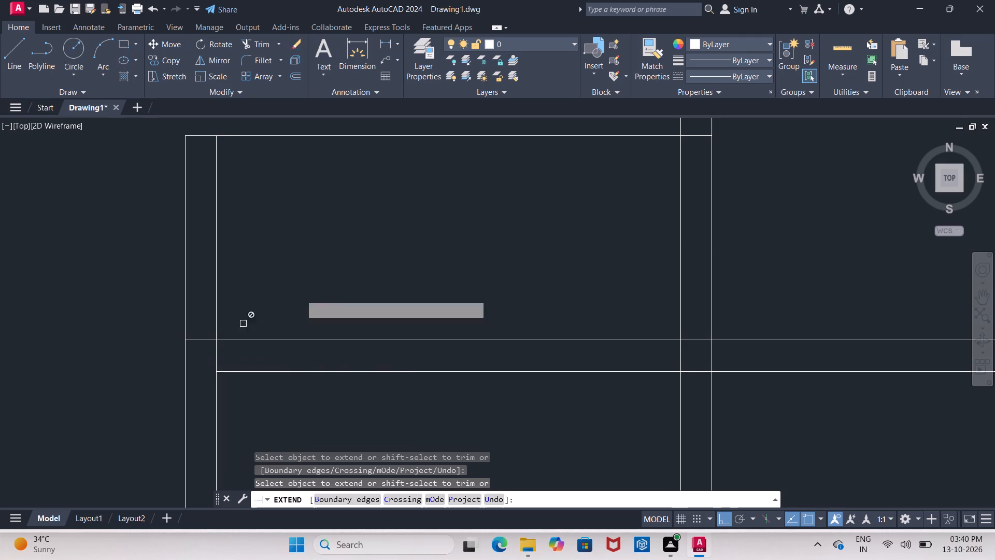
middle_click_drag(534, 220, 531, 287)
left_click(179, 245)
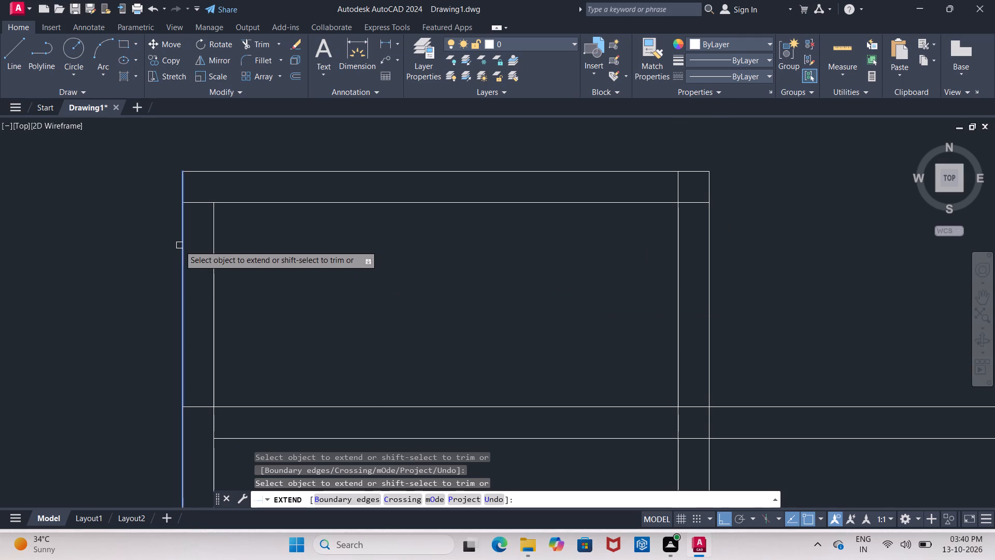
left_click(212, 232)
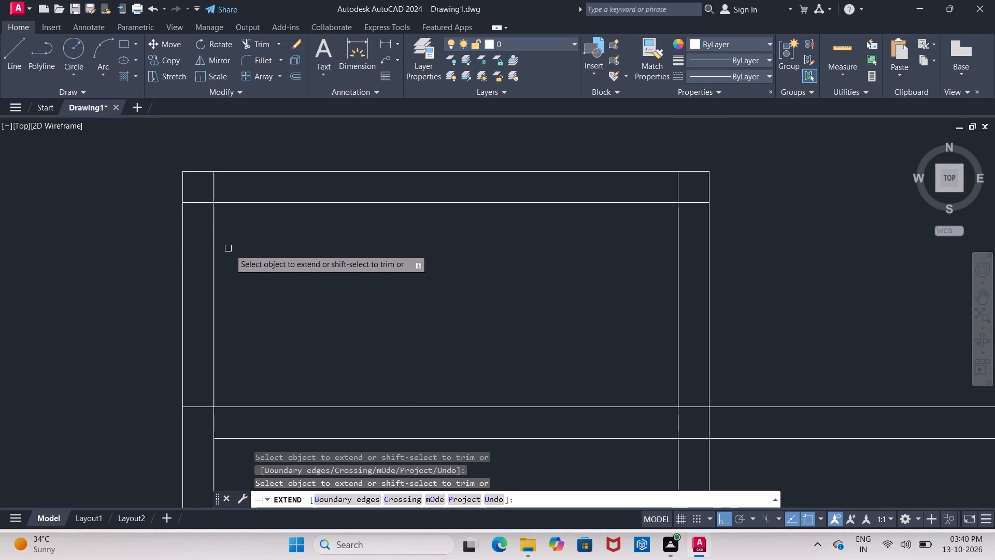
middle_click_drag(233, 263, 237, 230)
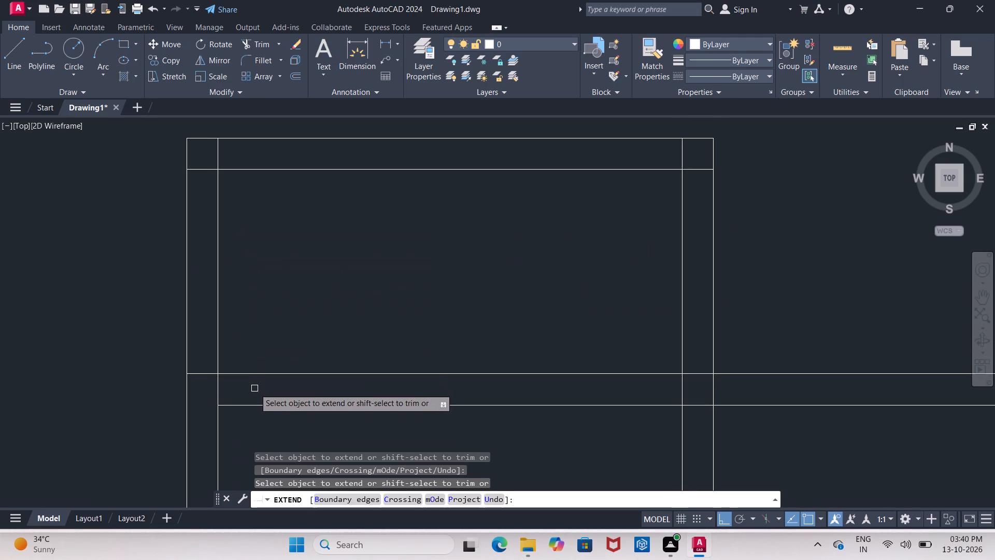
Extend the lower lines of both stepped top walls leftward, to the outermost left line and the dividing wall's left line respectively.
left_click(254, 402)
left_click(254, 404)
left_click(253, 407)
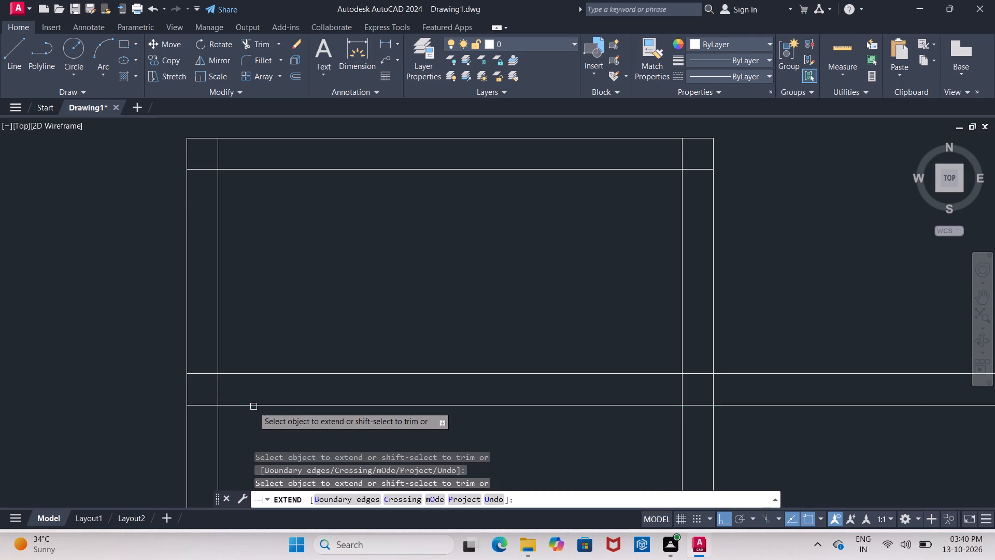
scroll(258, 396, "down", 3)
middle_click_drag(324, 401, 338, 216)
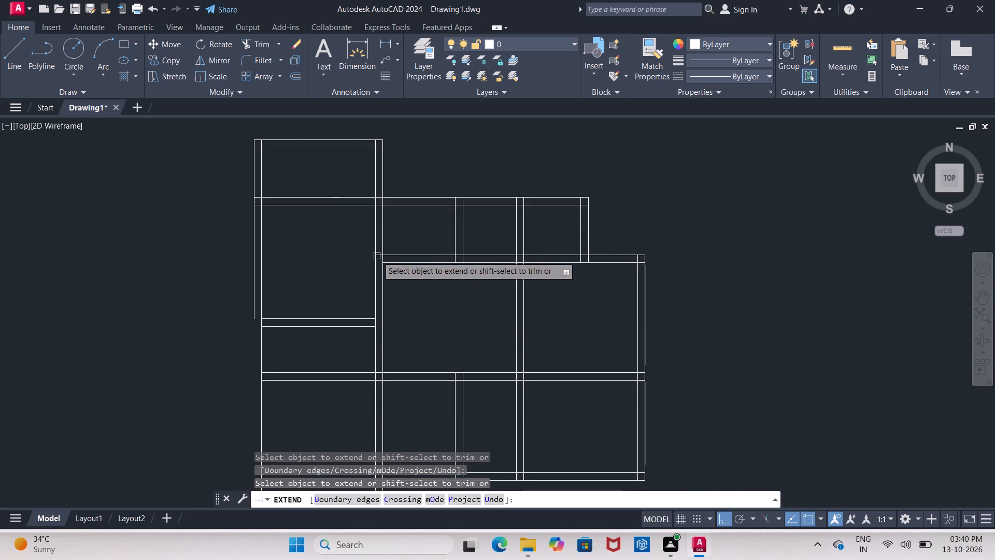
scroll(377, 256, "up", 1)
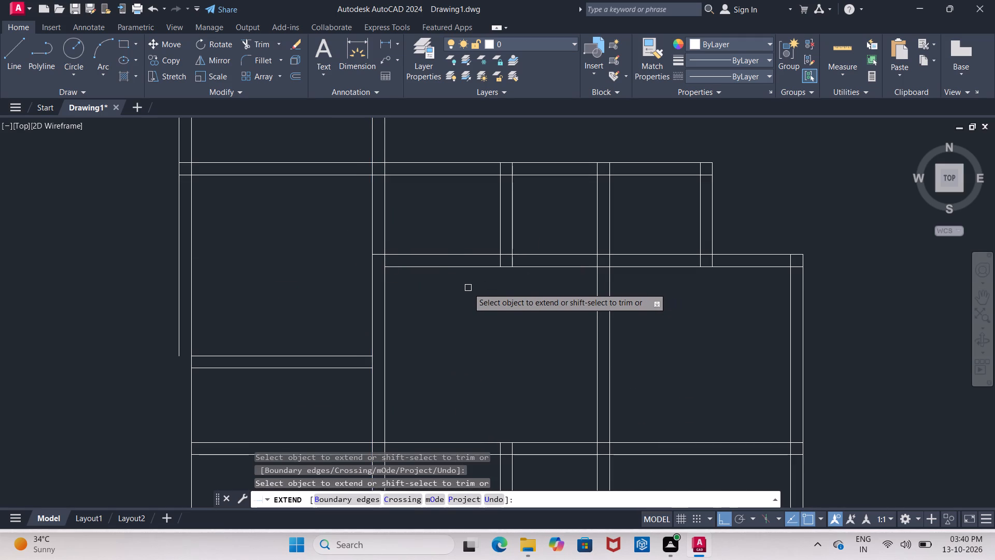
left_click(440, 268)
middle_click_drag(449, 315, 449, 298)
middle_click_drag(451, 290, 488, 241)
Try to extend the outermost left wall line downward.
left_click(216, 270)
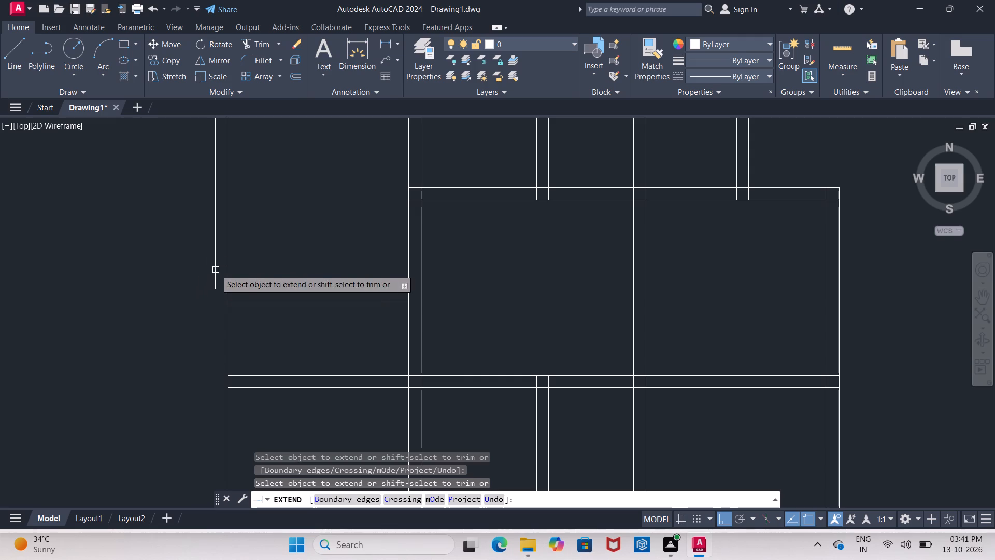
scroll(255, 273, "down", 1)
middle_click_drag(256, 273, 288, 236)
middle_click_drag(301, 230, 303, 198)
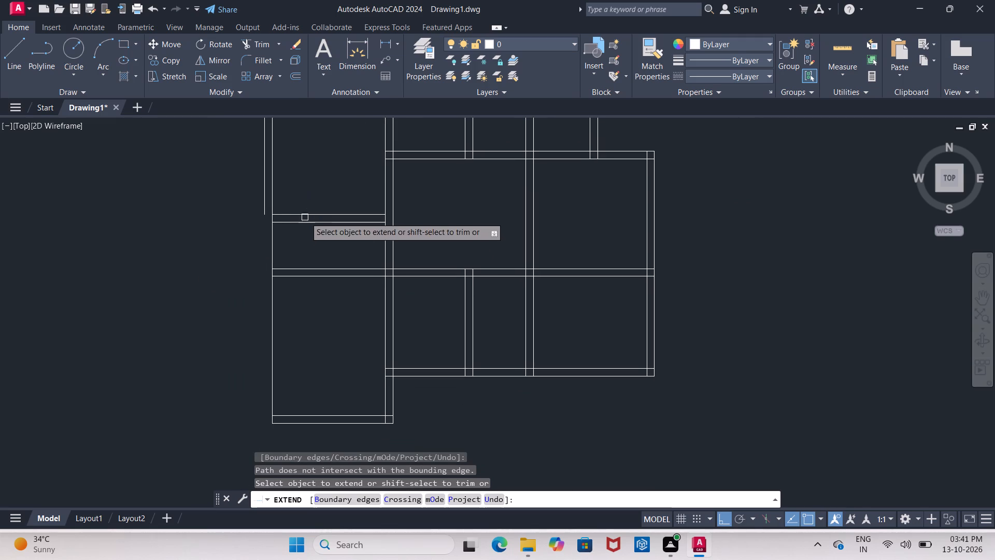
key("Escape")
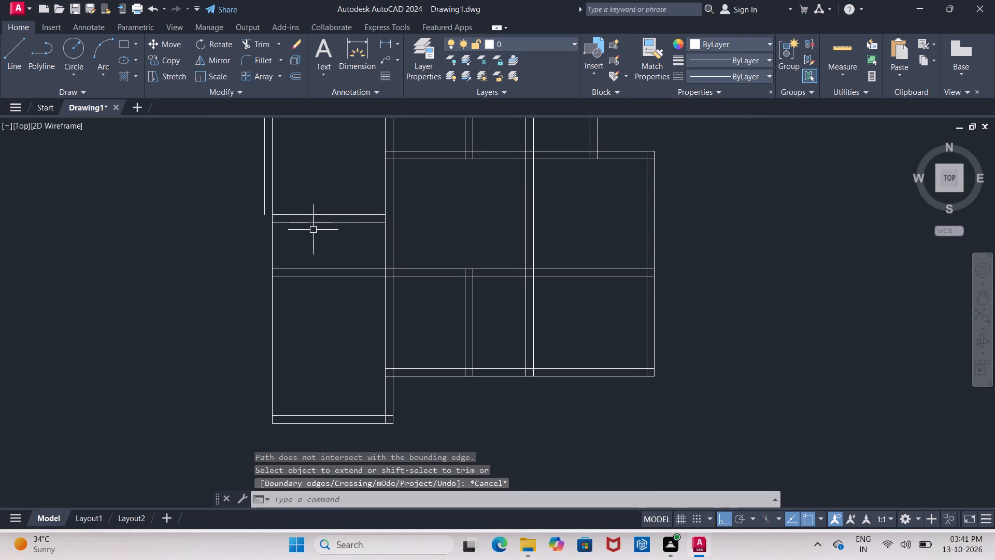
Stretch the lower end of the outermost left wall line straight down to just below the bottom wall.
left_click(262, 205)
left_click_drag(263, 217, 273, 283)
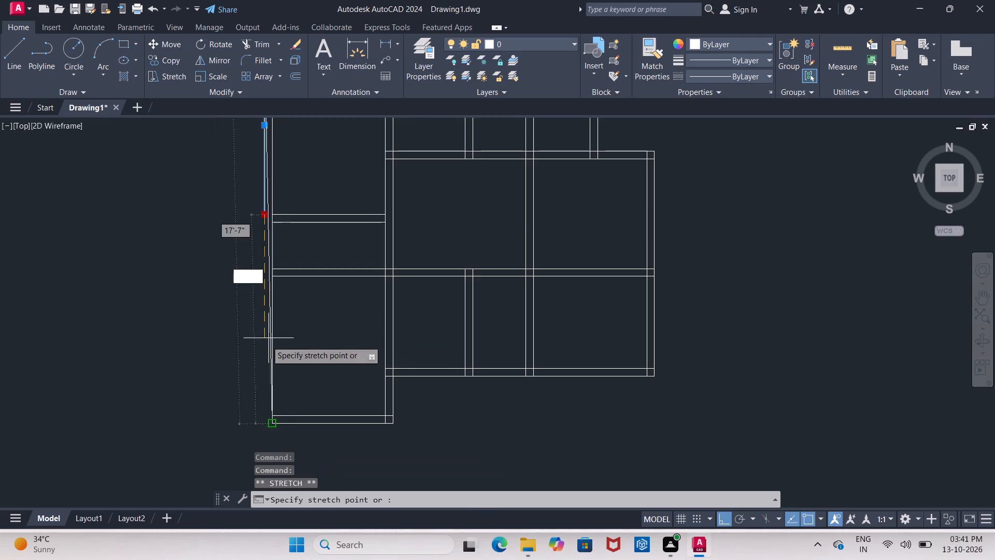
middle_click_drag(241, 338, 253, 209)
left_click(265, 306)
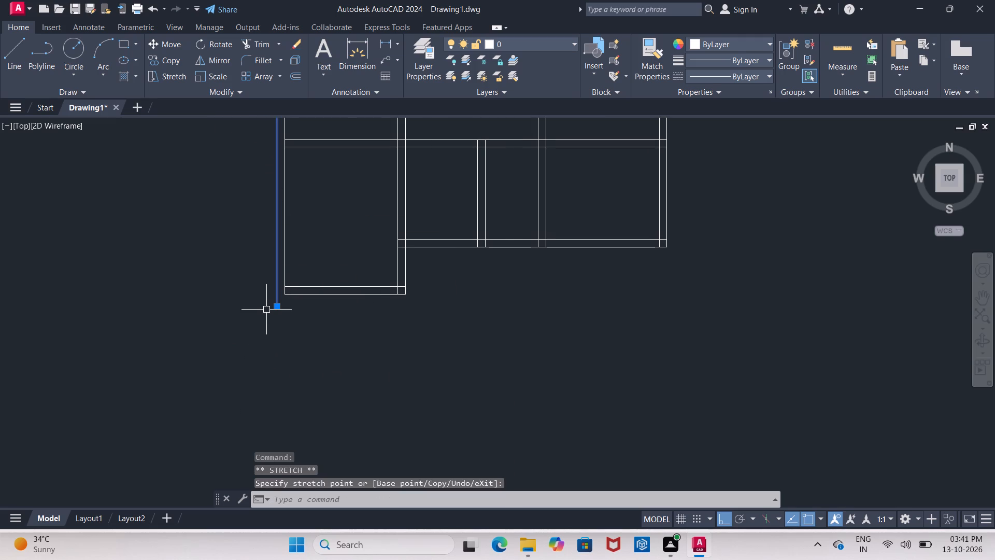
key("Escape")
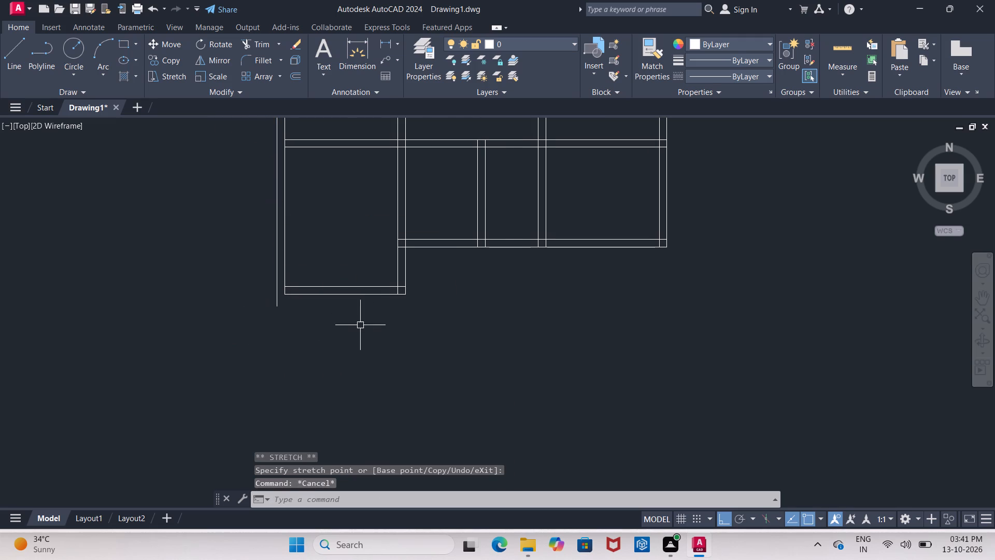
Extend both bottom wall lines of the lower-left room leftward to the outermost left wall line.
scroll(319, 236, "up", 1)
middle_click_drag(318, 240, 325, 268)
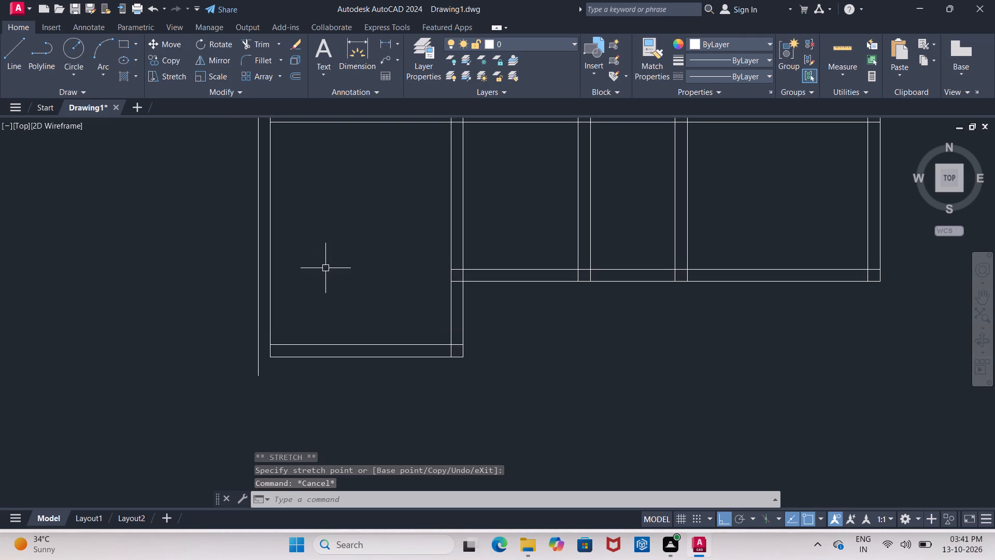
key("Escape")
type("EX")
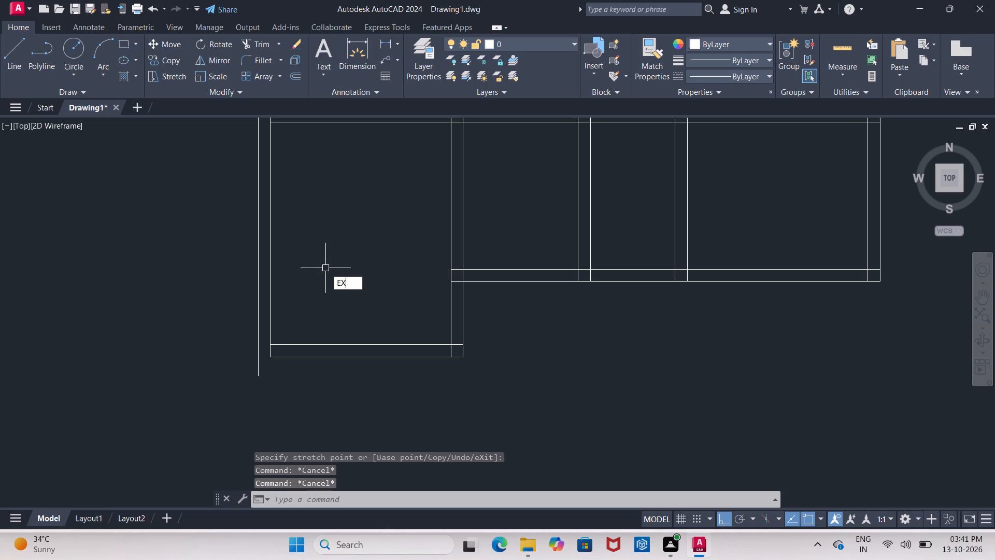
left_click(371, 294)
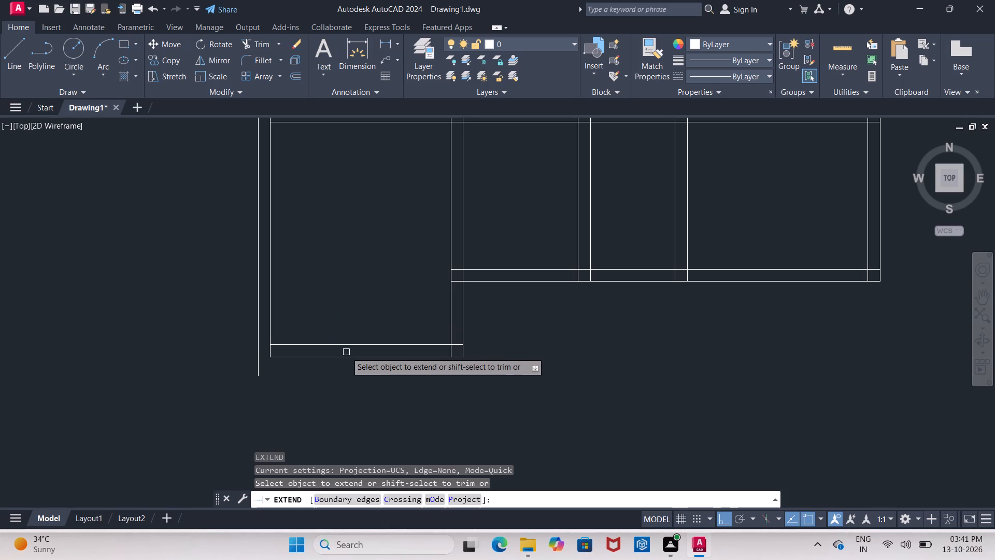
left_click(345, 355)
left_click(334, 346)
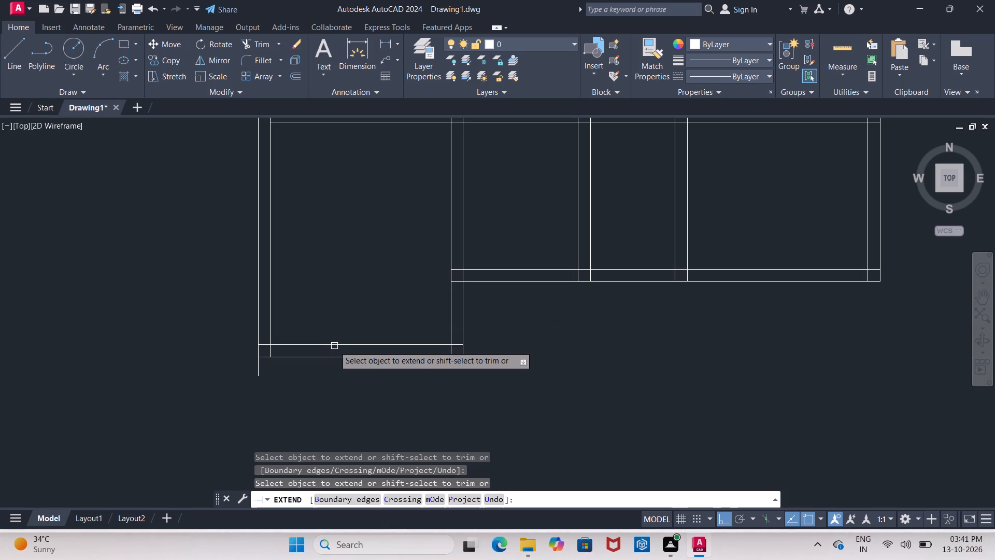
middle_click_drag(330, 284, 328, 298)
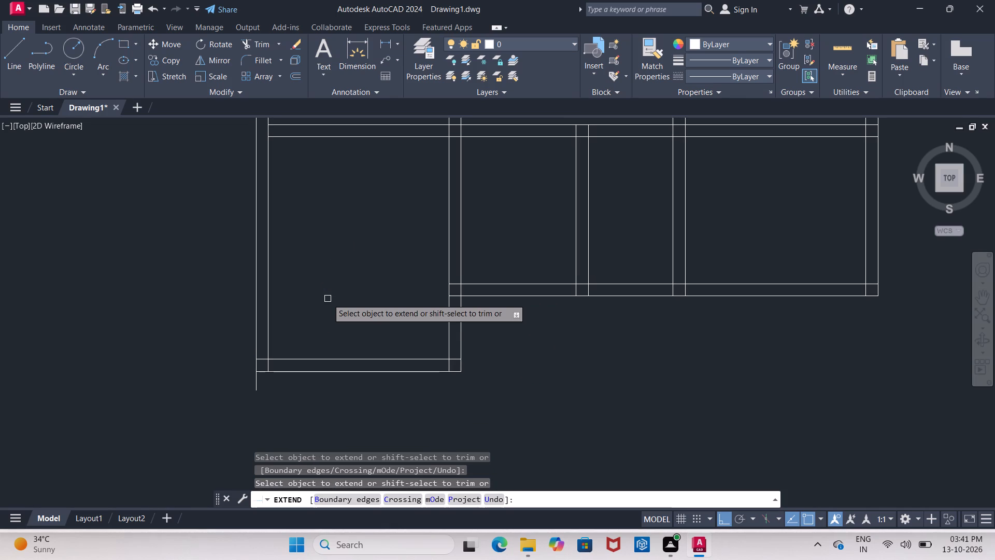
key("Escape")
Trim the end of the outermost left wall line that overhangs below the bottom wall.
type("TR")
key("Return")
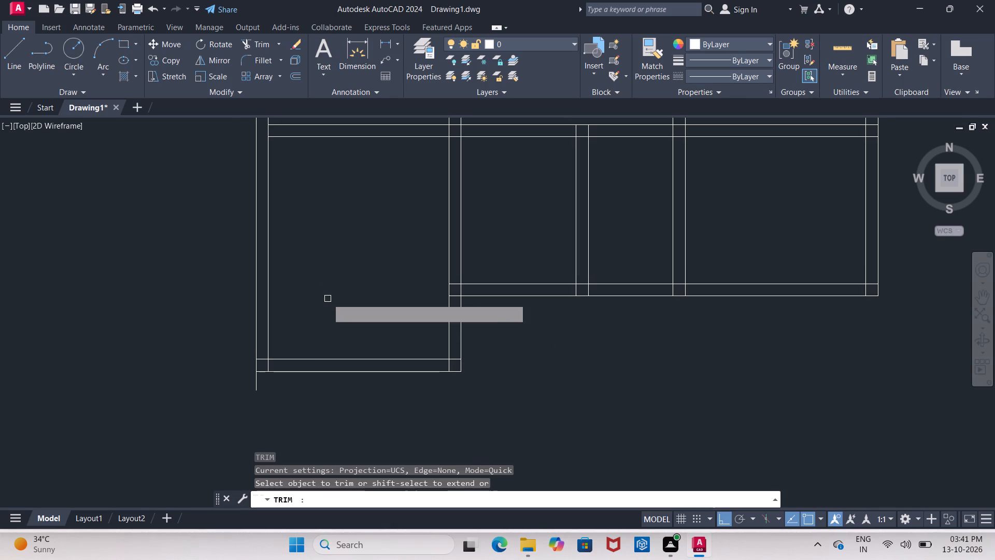
scroll(328, 299, "up", 1)
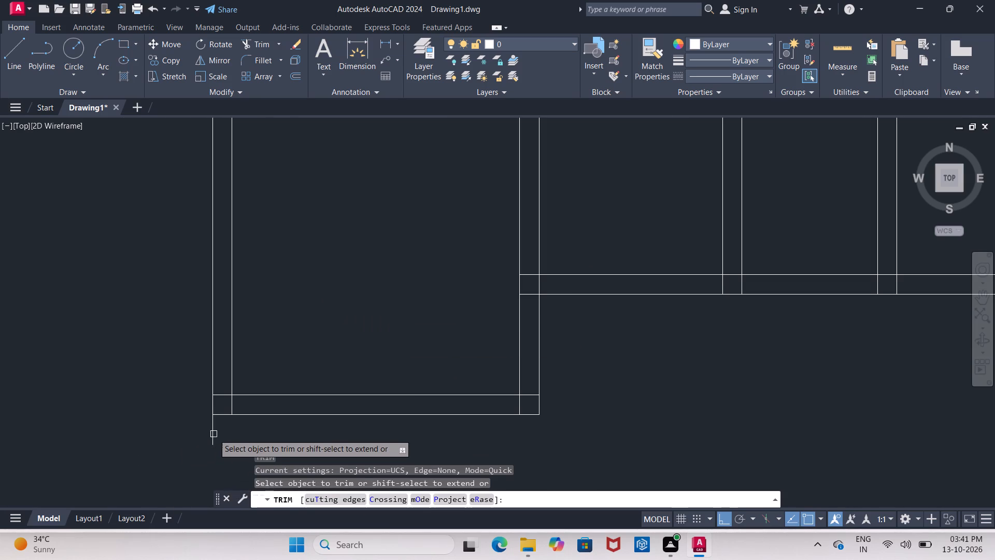
left_click(214, 433)
scroll(214, 433, "down", 2)
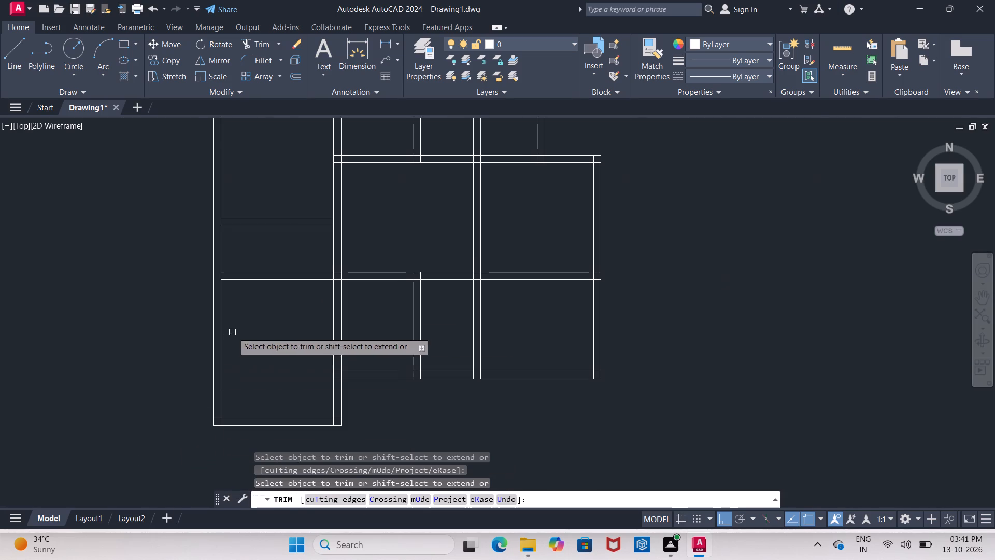
scroll(239, 331, "down", 1)
middle_click_drag(239, 332, 275, 382)
key("Escape")
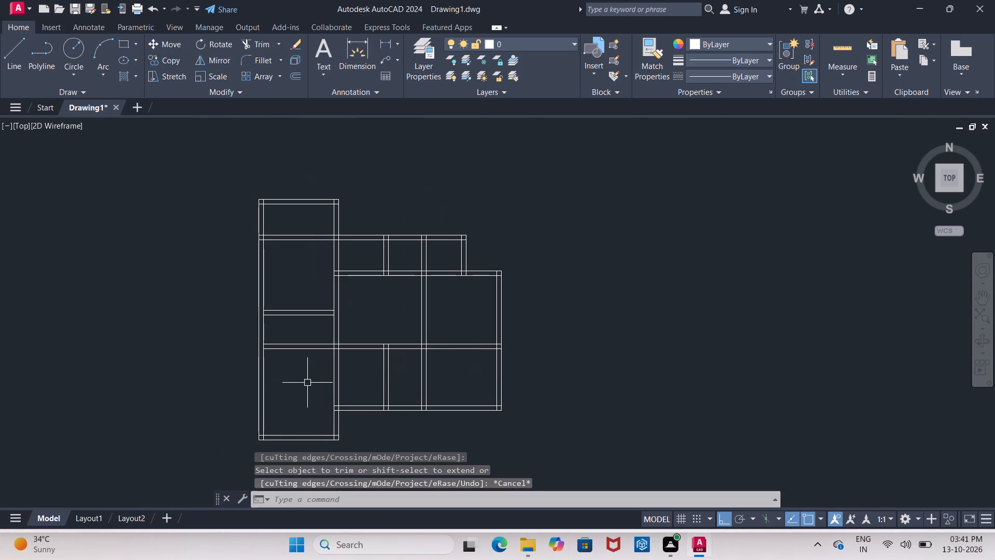
Extend both lines of the two horizontal partition walls in the left rooms to the outermost left wall line.
type("EX")
key("Return")
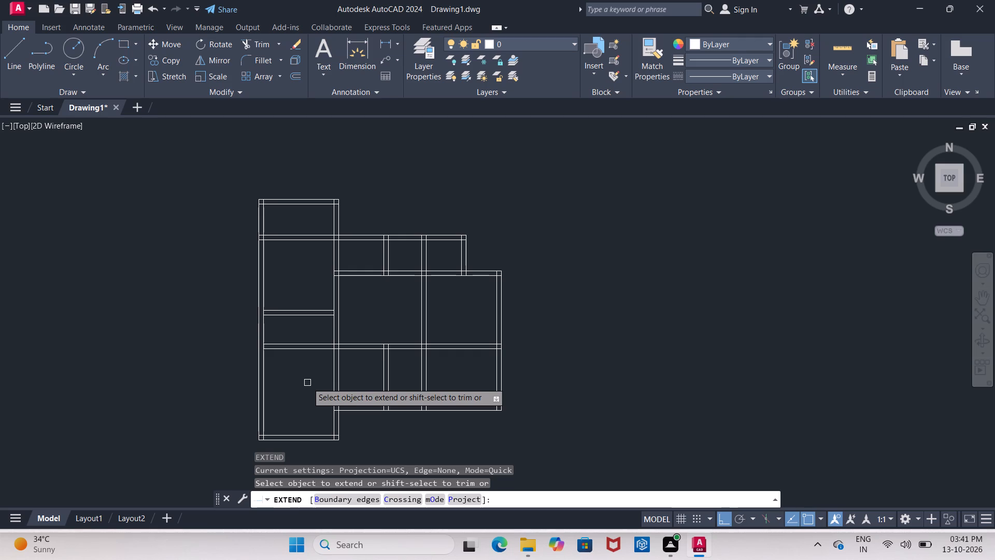
scroll(299, 341, "up", 2)
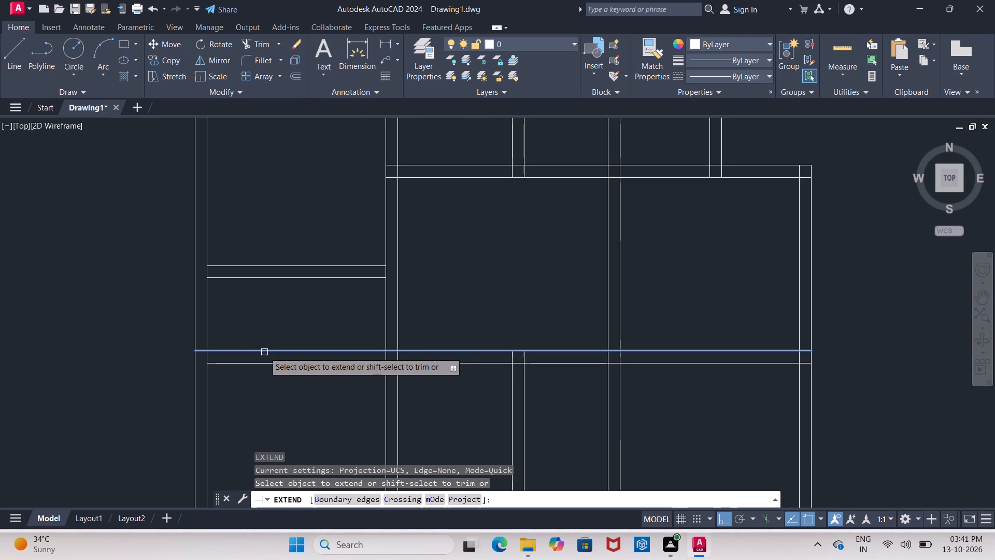
left_click(264, 352)
left_click(259, 365)
middle_click_drag(269, 330, 269, 388)
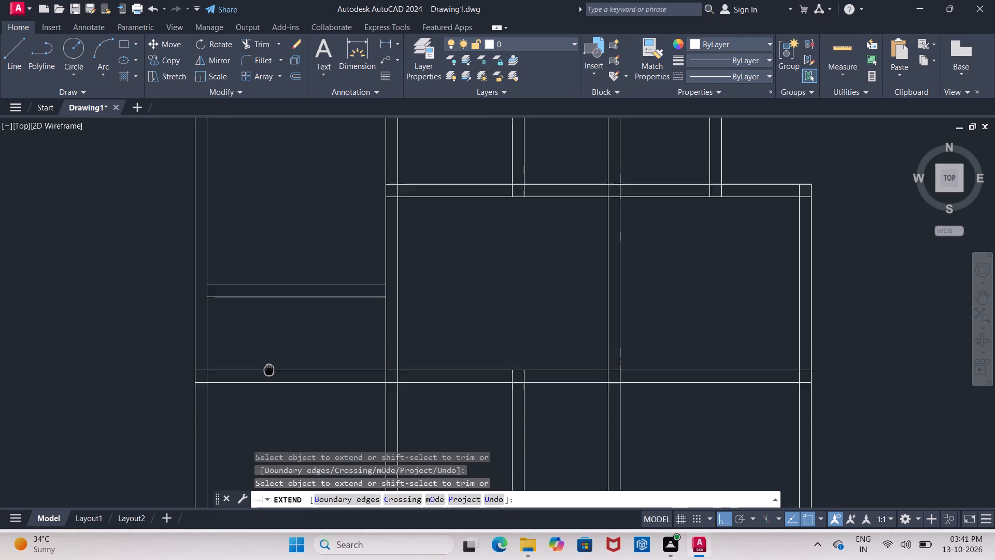
middle_click_drag(269, 388, 269, 420)
left_click(263, 357)
left_click(262, 370)
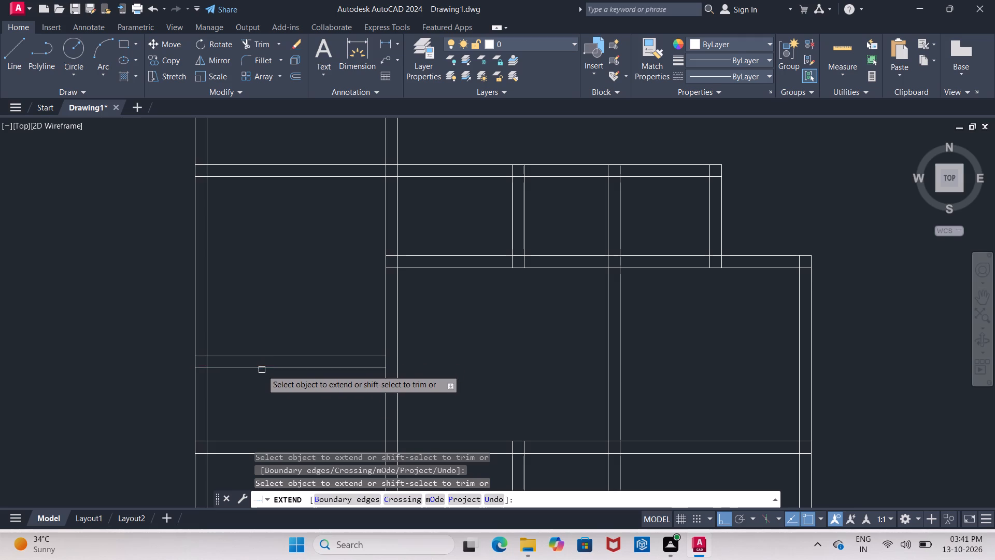
middle_click_drag(265, 306, 315, 290)
scroll(266, 329, "down", 1)
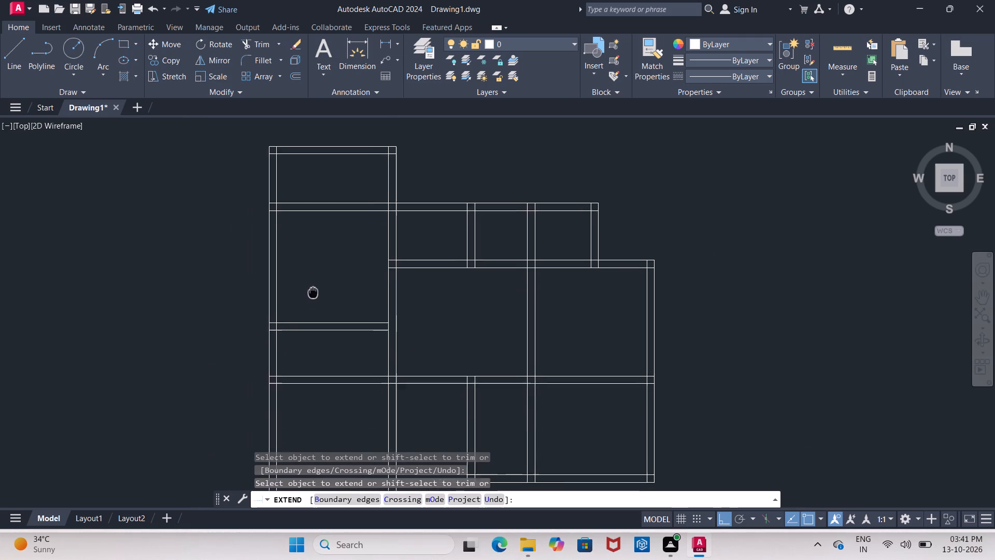
Copy the entire floor plan horizontally into the clear space to its right, leaving a gap between the two plans.
middle_click_drag(315, 290, 317, 288)
scroll(320, 287, "down", 1)
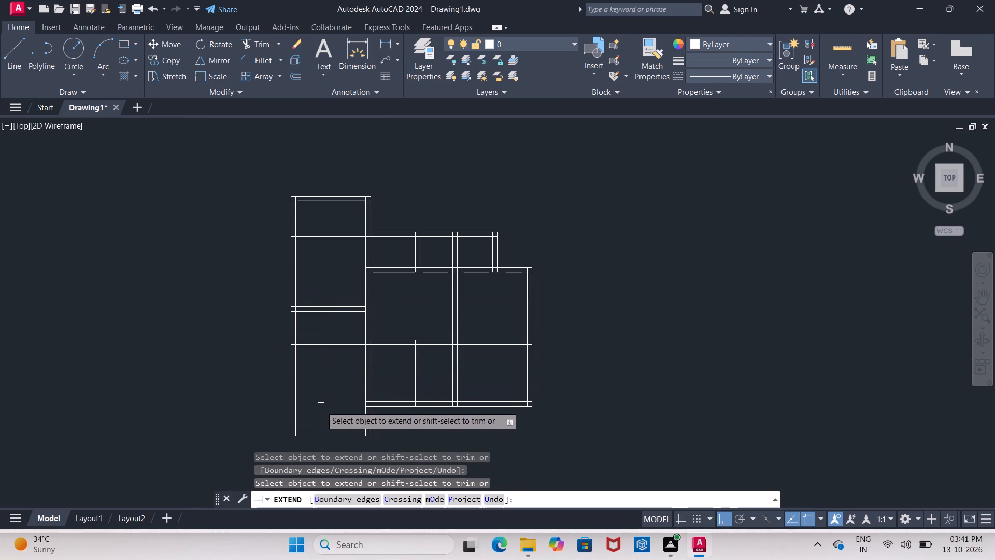
middle_click_drag(321, 397, 332, 341)
middle_click_drag(332, 351, 332, 367)
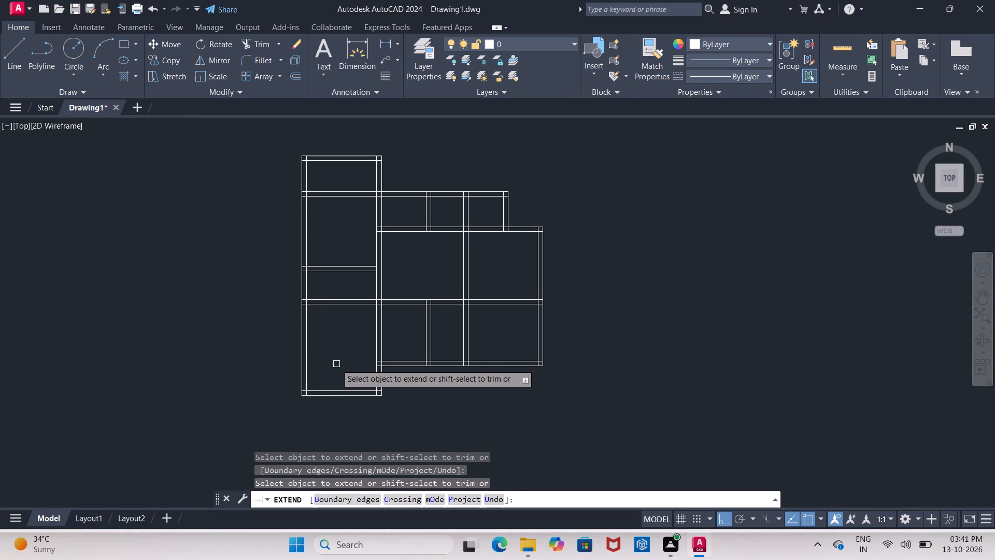
key("Escape")
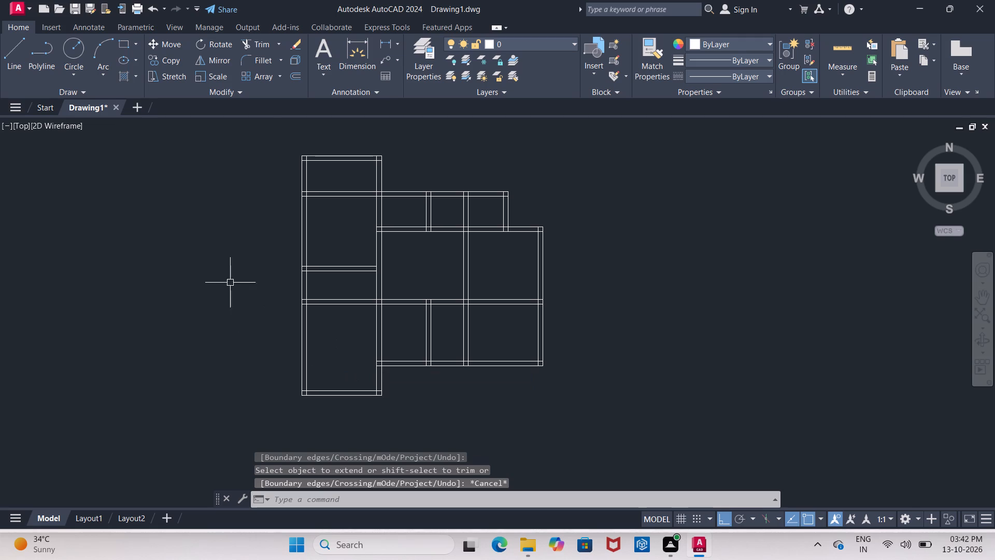
left_click(279, 141)
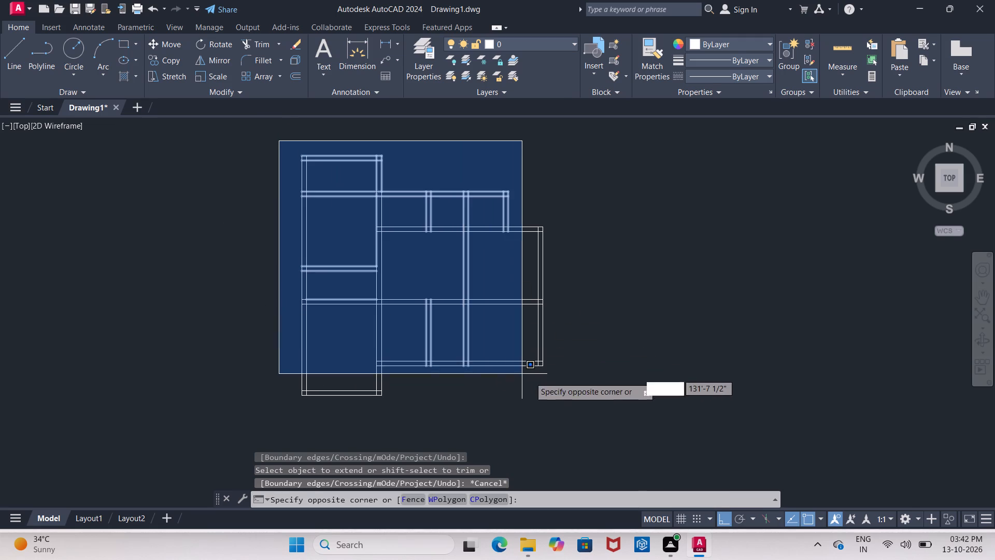
left_click(590, 410)
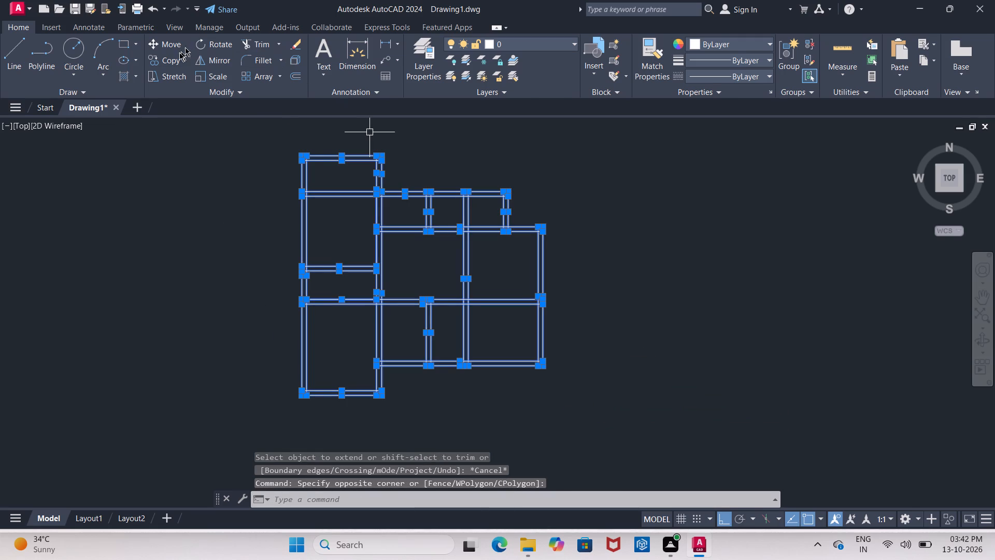
left_click(174, 62)
left_click(417, 265)
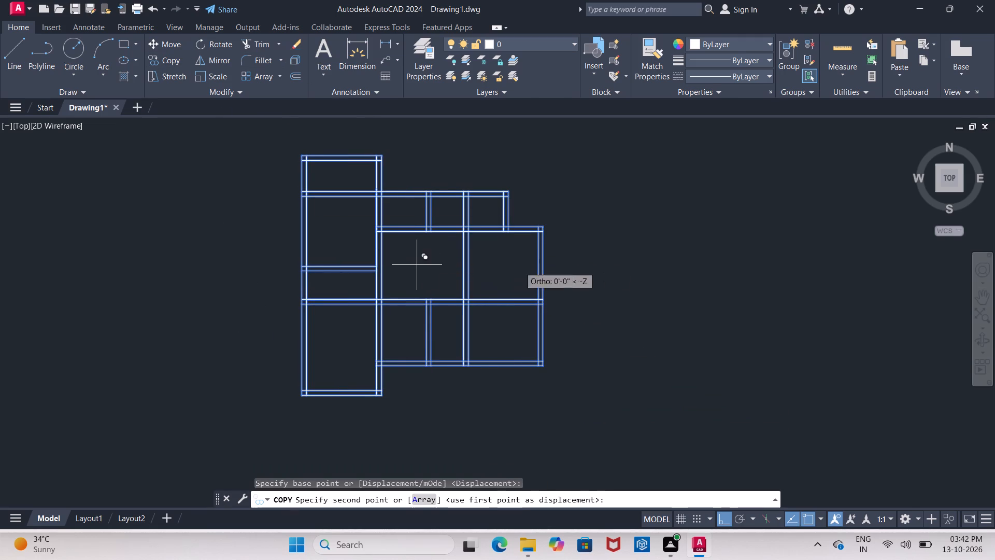
middle_click_drag(620, 258, 448, 257)
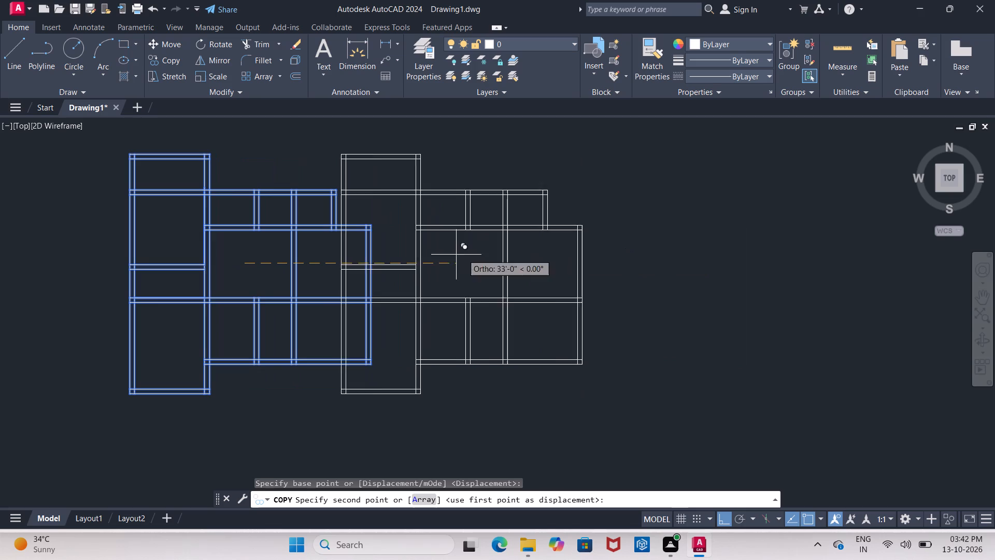
left_click(580, 253)
left_click(580, 253)
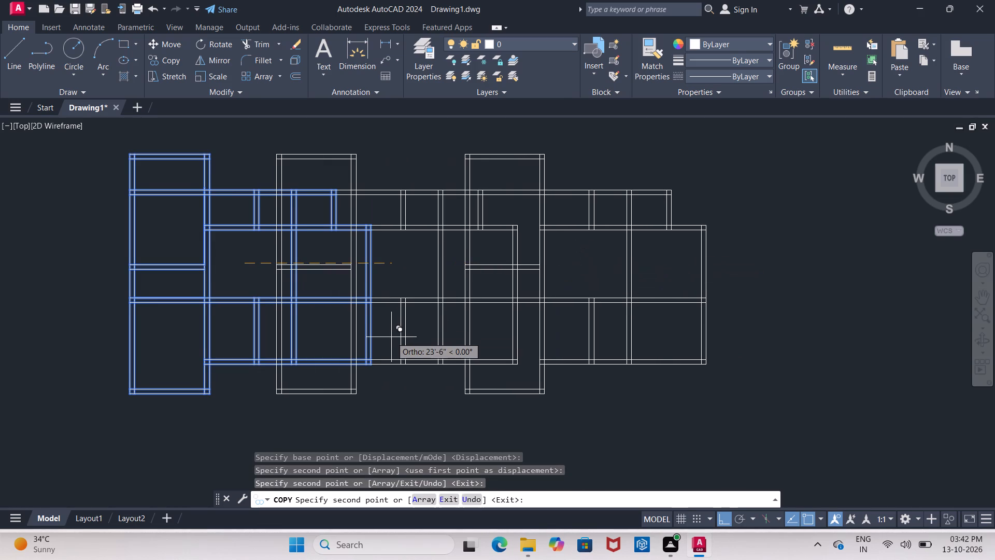
key("Escape")
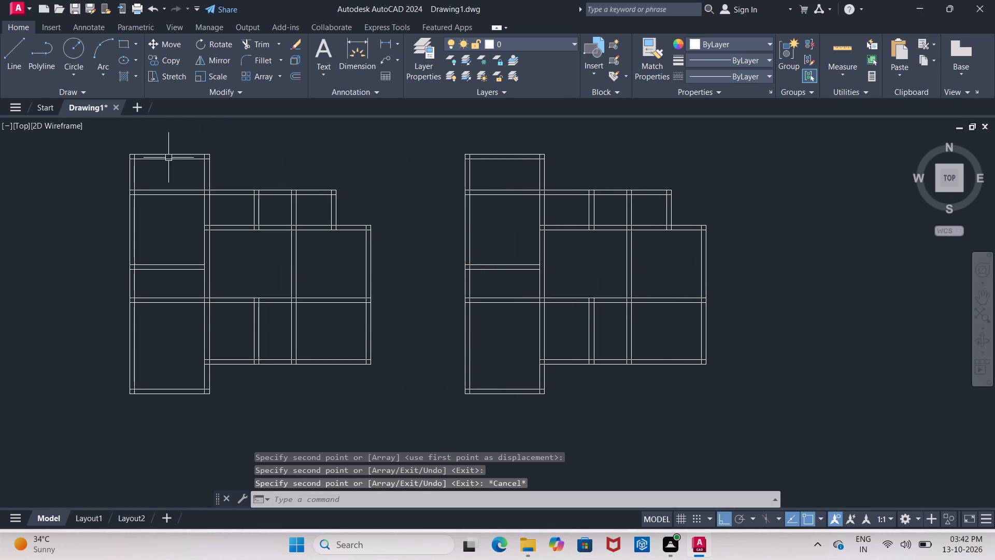
In the original plan, offset the inner line of the upper-left space's right wall 6'7" inward to the left.
middle_click_drag(168, 158, 395, 161)
scroll(379, 169, "up", 1)
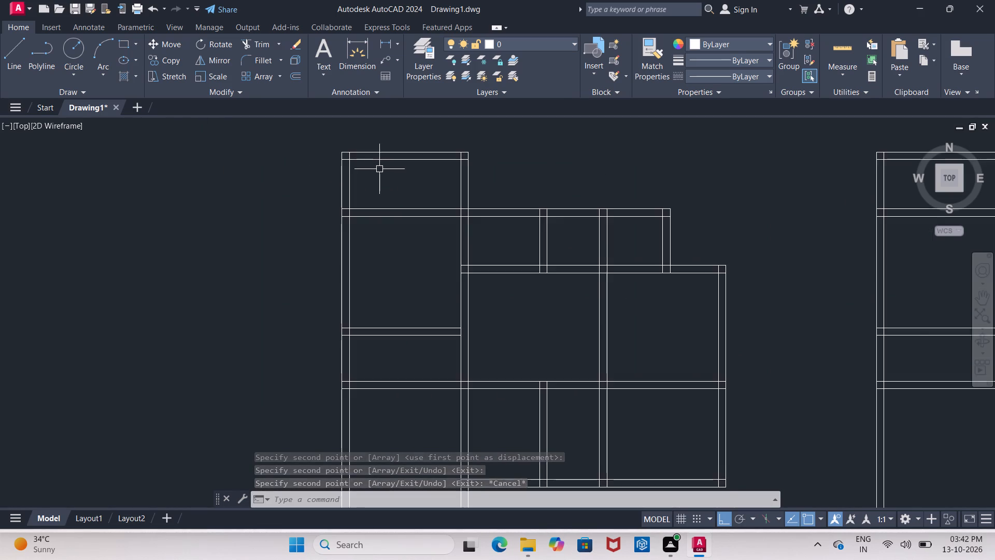
scroll(379, 169, "up", 1)
middle_click_drag(379, 169, 405, 235)
scroll(405, 235, "up", 1)
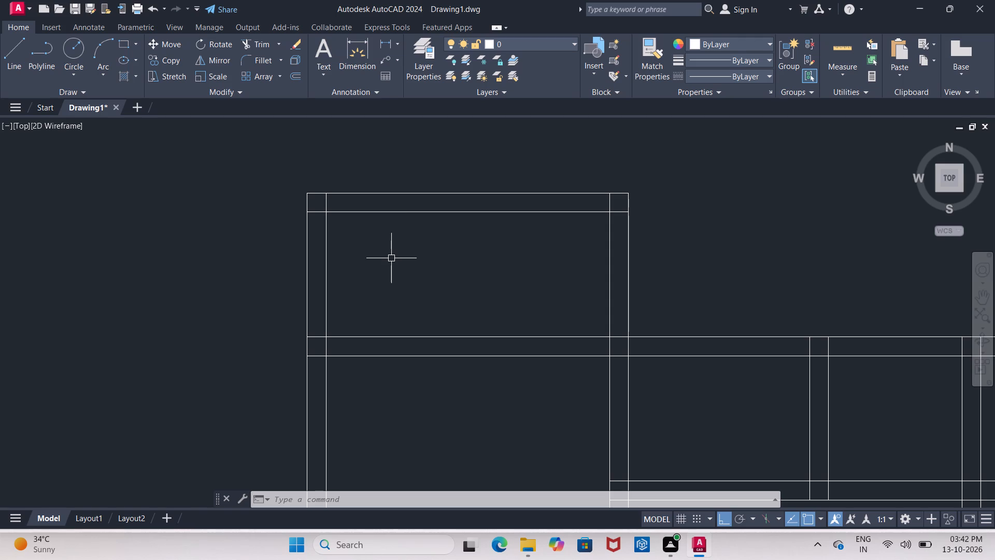
key("Escape")
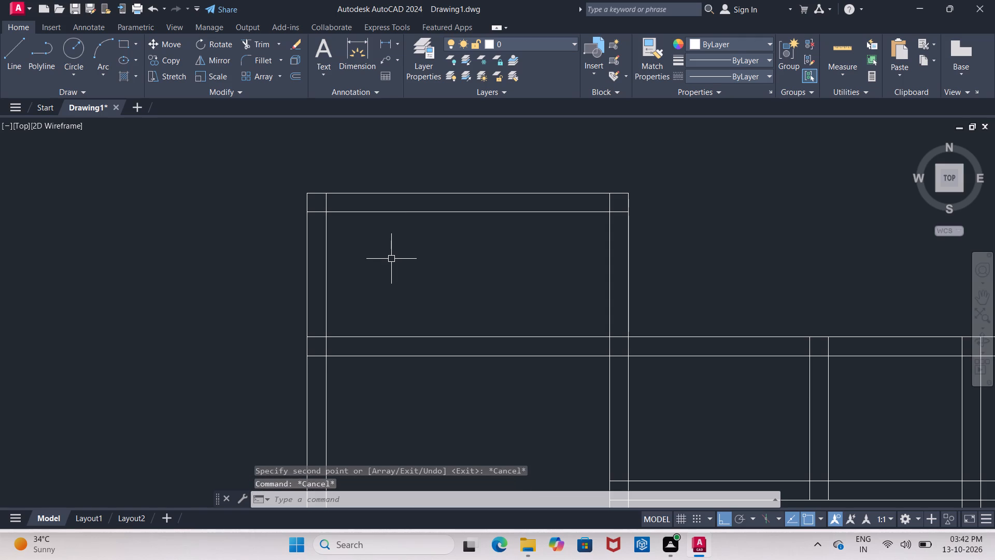
key("o")
key("Return")
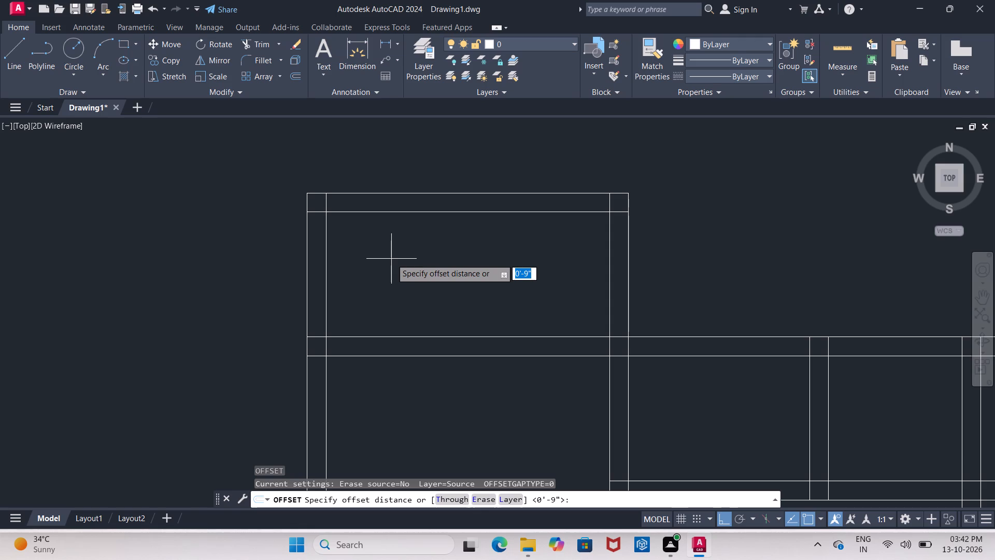
key("Escape")
key("o")
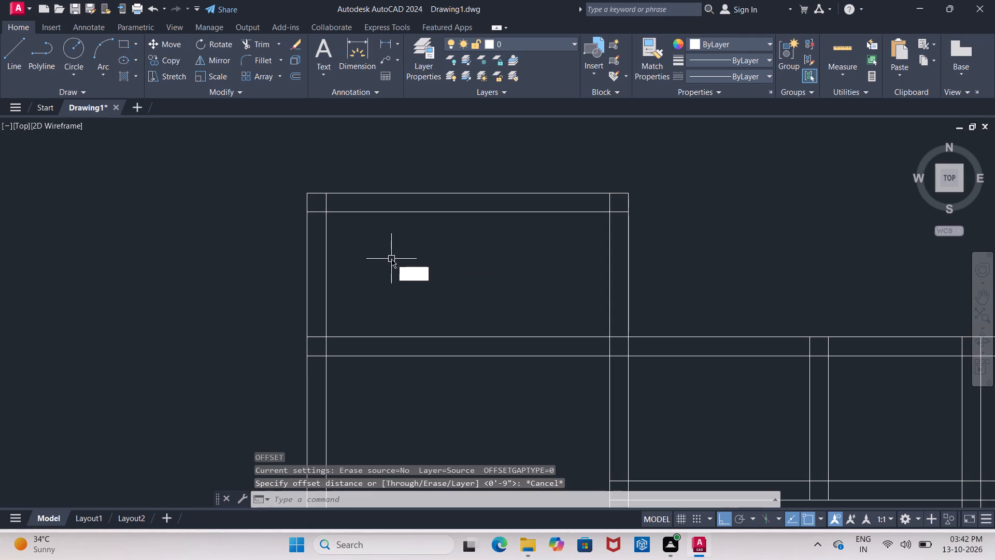
key("Return")
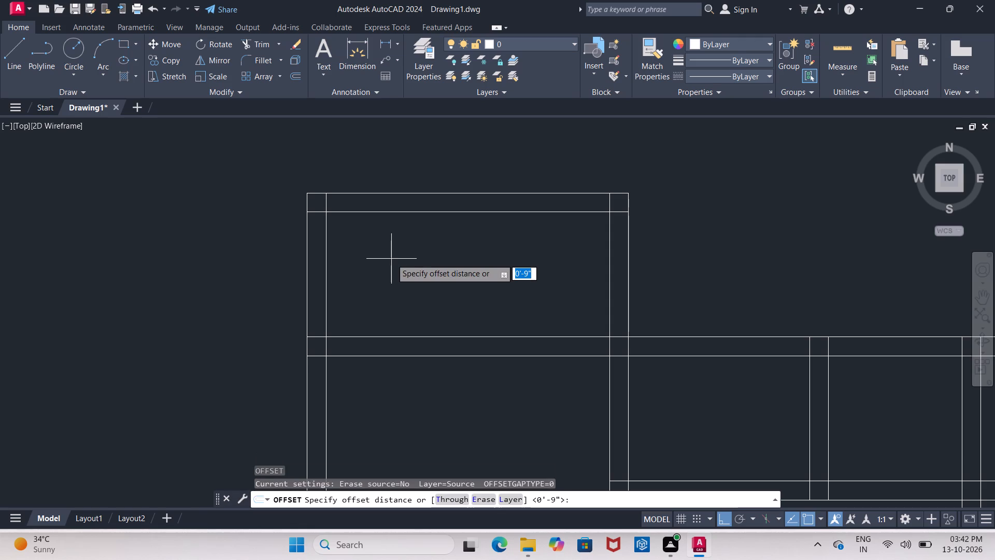
type("6'7\"")
key("Return")
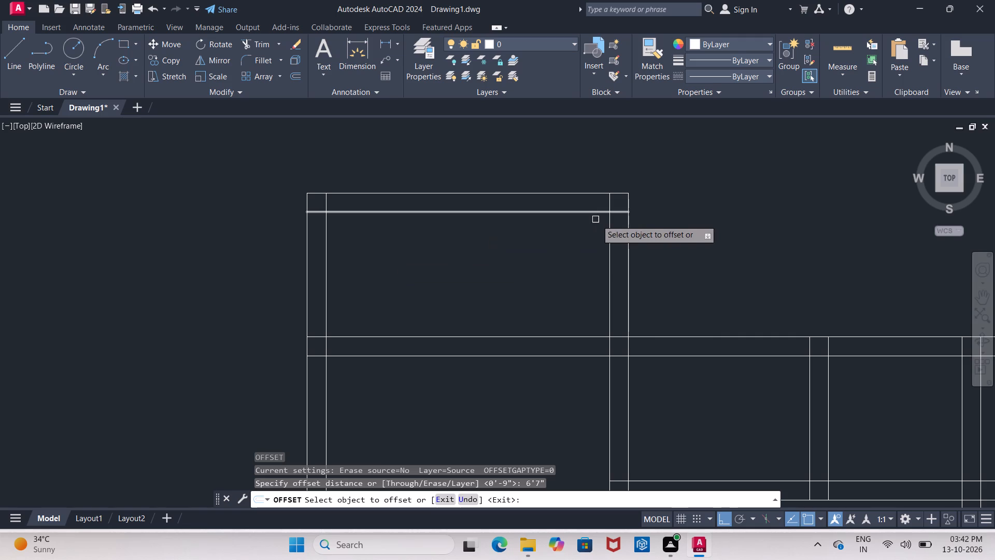
left_click(610, 266)
left_click(489, 281)
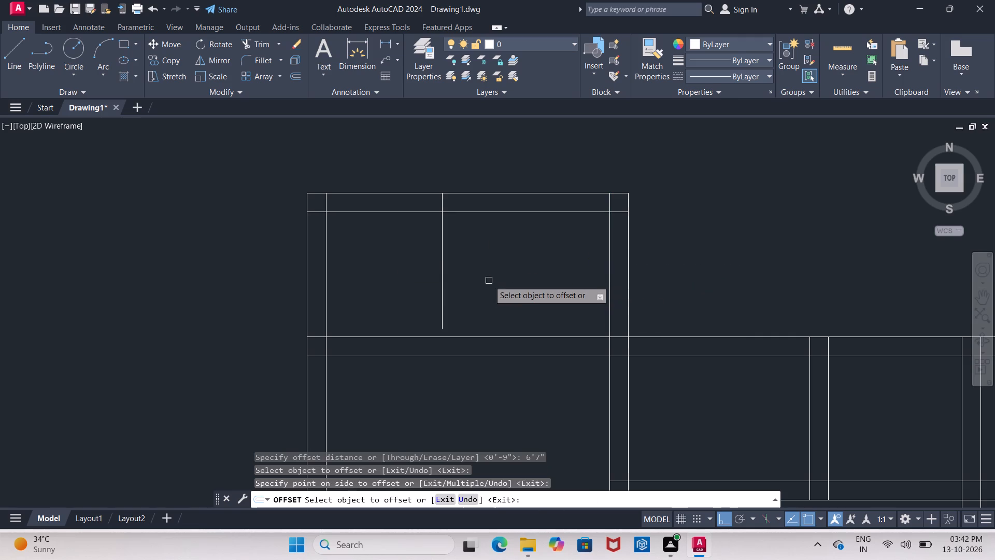
key("Escape")
Offset the new vertical line 9" to the left to form the second face of the partition wall.
key("r")
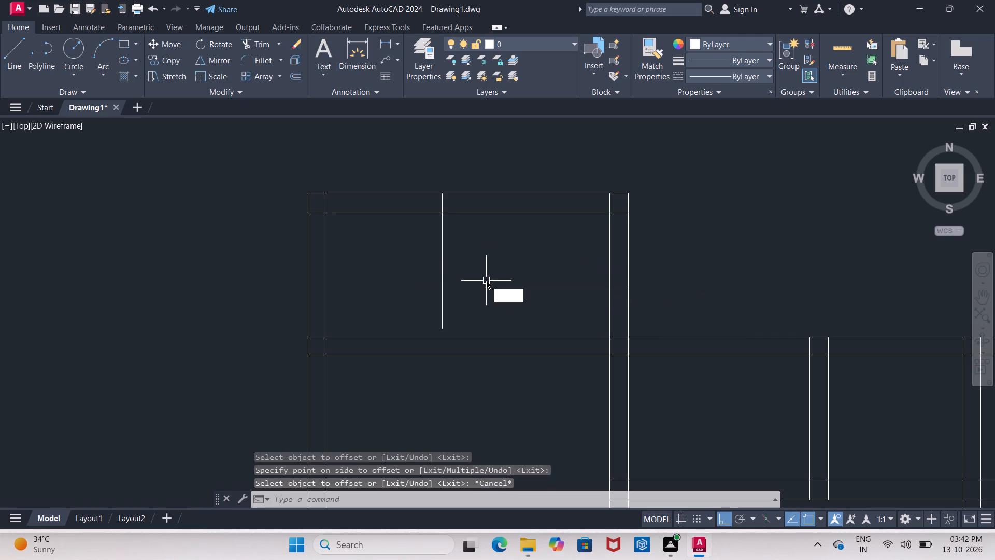
key("BackSpace")
key("Escape")
key("o")
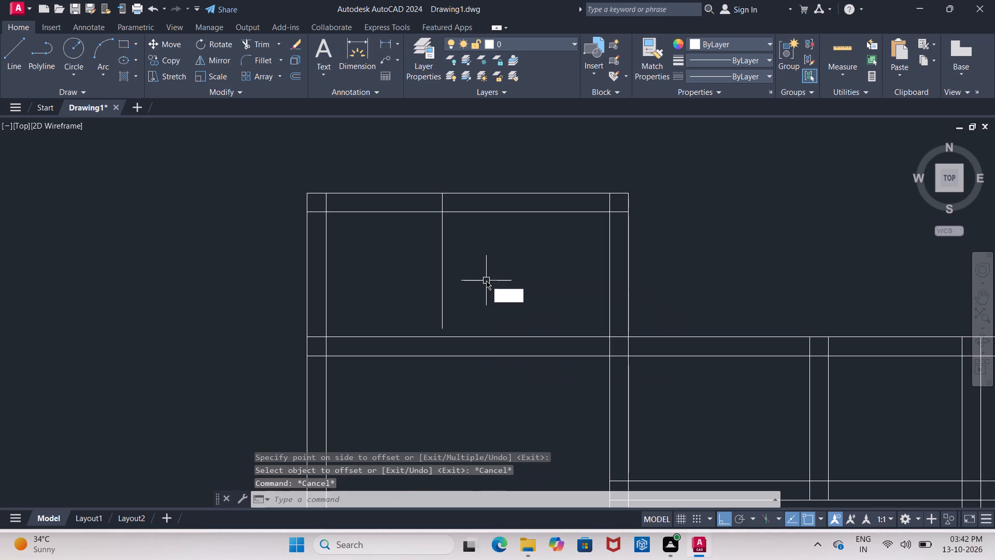
key("Return")
type("9\"")
key("Return")
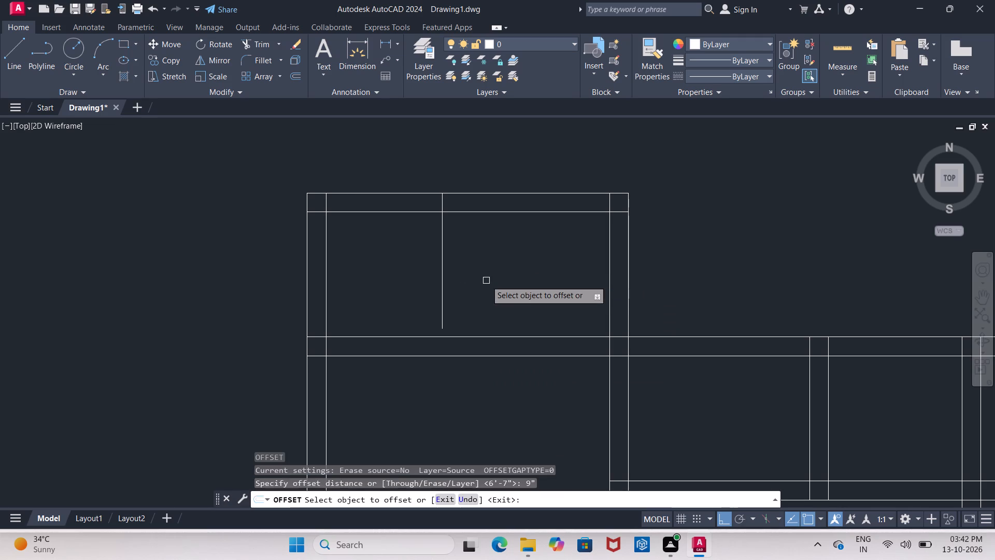
left_click(440, 299)
left_click(404, 296)
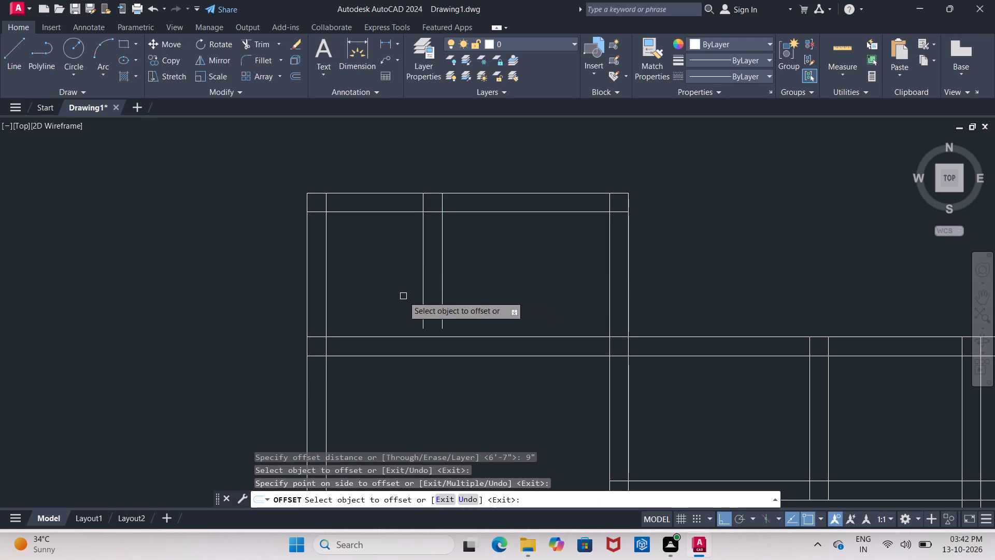
key("Escape")
Extend both lines of the new 9" vertical wall down to the lower line of the horizontal wall beneath.
type("EX")
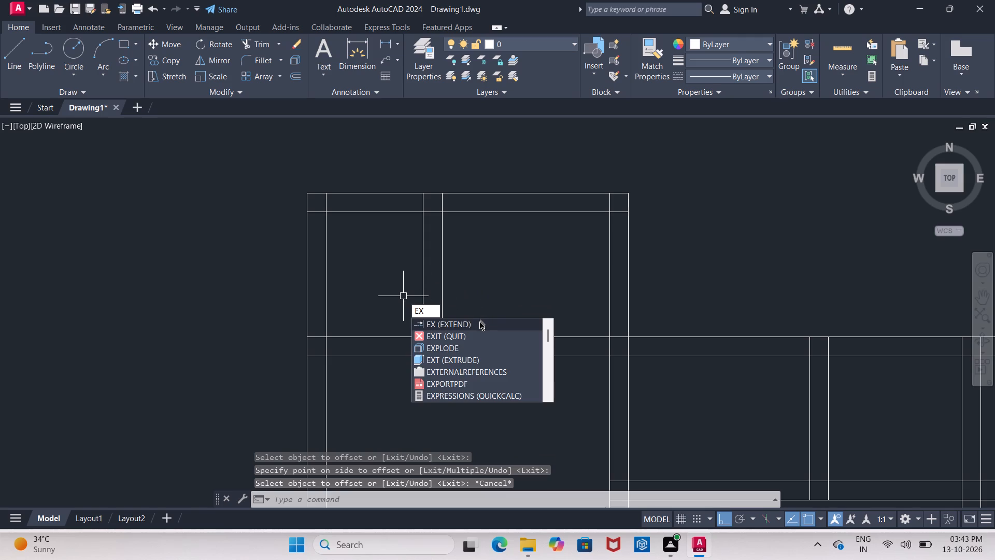
left_click(478, 324)
left_click(443, 316)
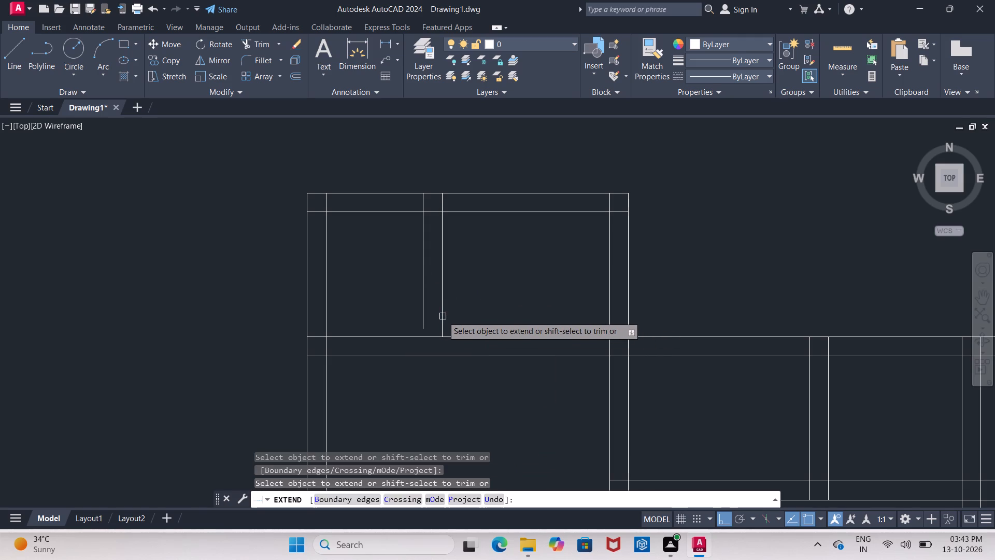
left_click(442, 320)
left_click(425, 313)
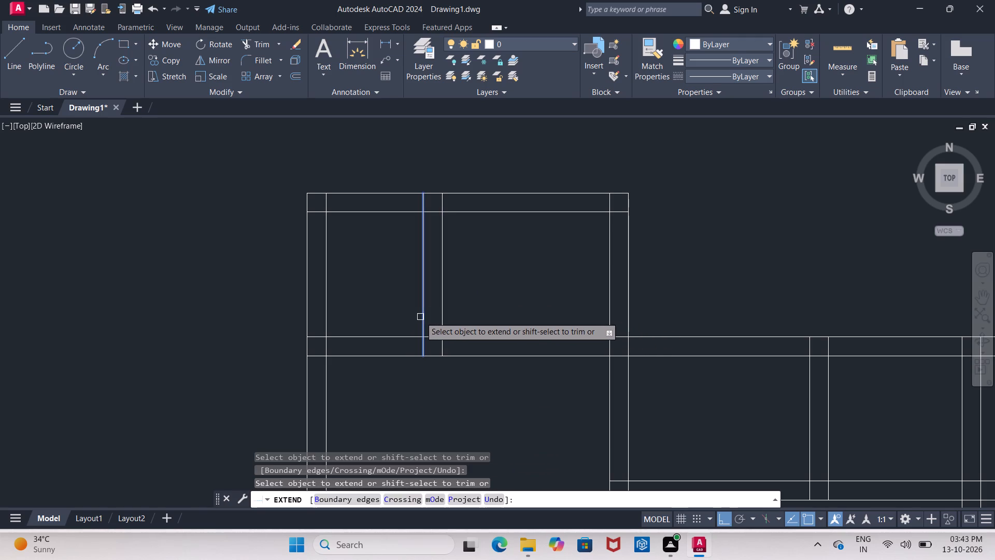
left_click(420, 317)
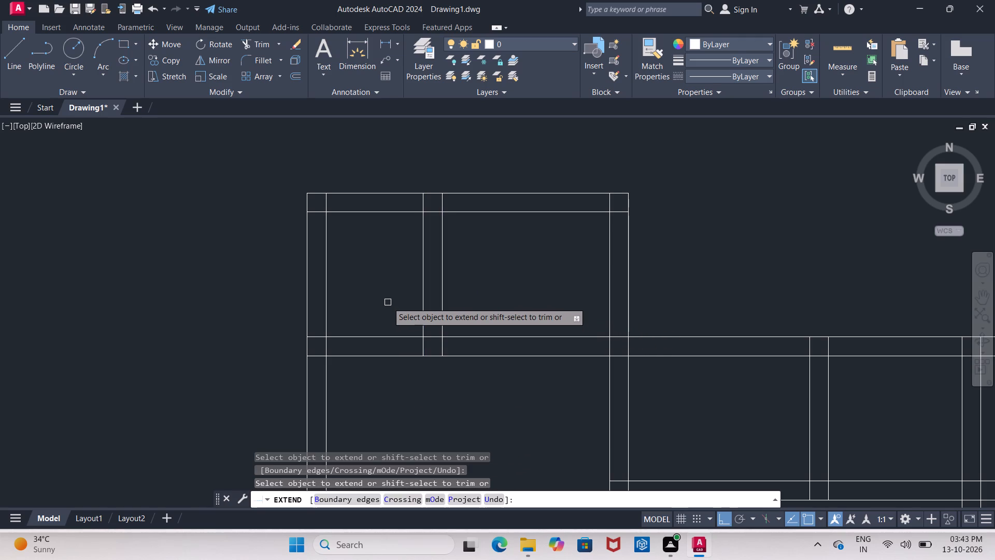
key("Escape")
Trim away the top and left wall lines of the upper-left space that lie left of the new 9" vertical wall.
type("TR")
key("Return")
key("Return")
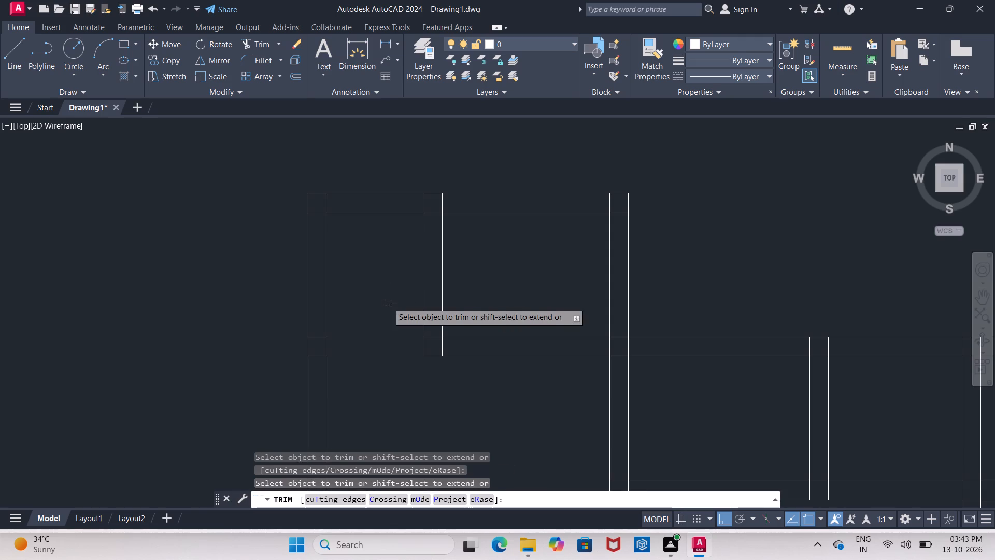
left_click_drag(394, 157, 388, 245)
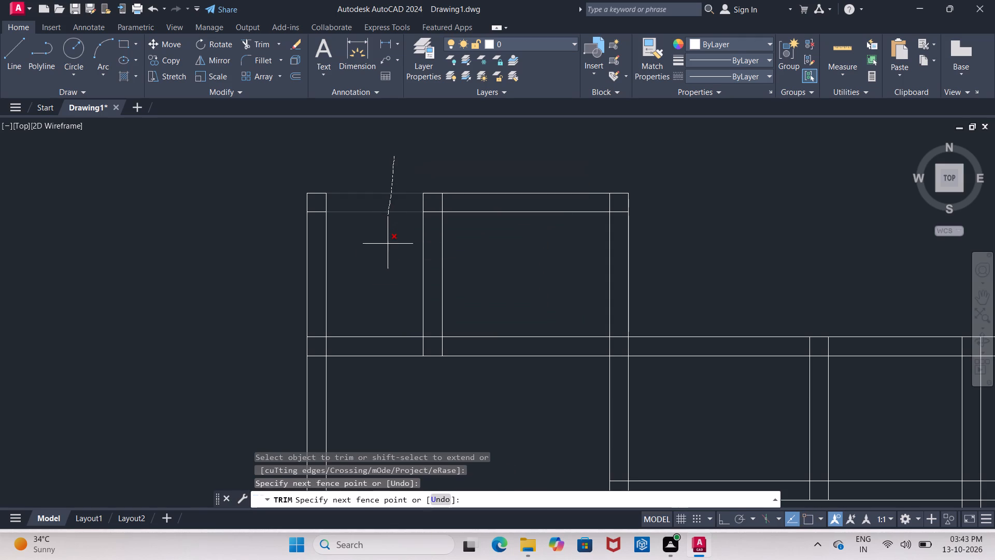
left_click_drag(388, 245, 388, 246)
left_click_drag(224, 205, 361, 301)
left_click(306, 202)
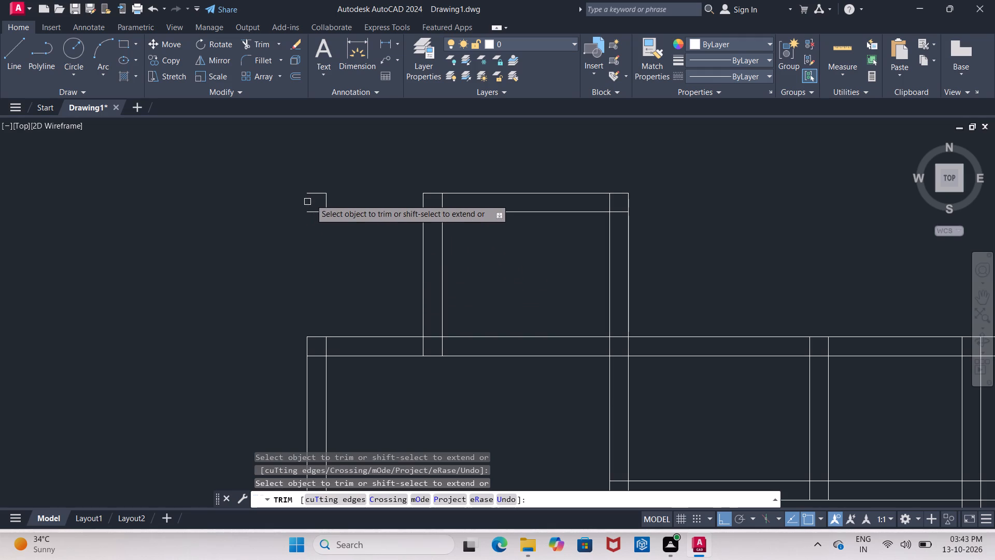
left_click(316, 194)
left_click(328, 202)
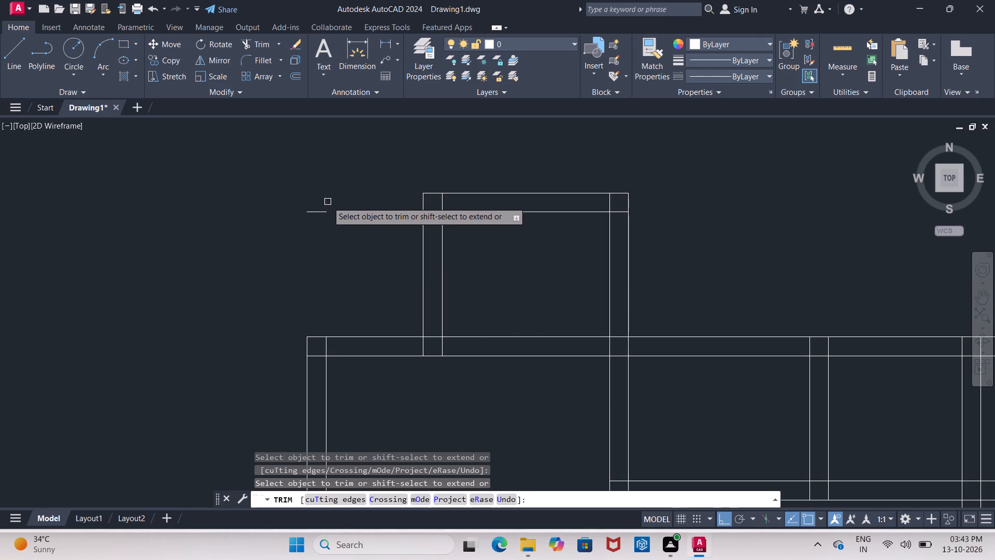
left_click(318, 209)
middle_click_drag(344, 246, 318, 220)
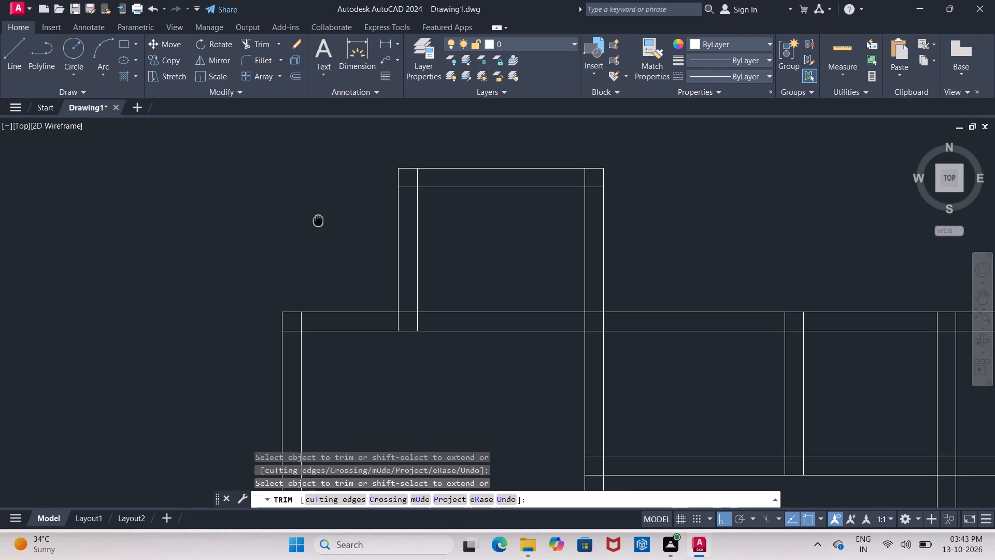
middle_click_drag(318, 220, 273, 245)
scroll(402, 212, "up", 1)
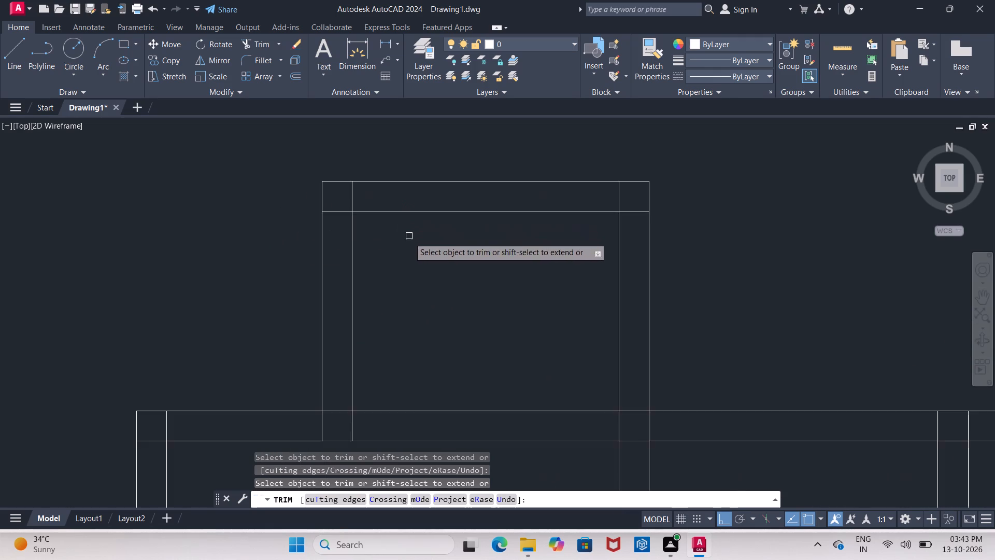
middle_click_drag(409, 237, 384, 277)
key("Escape")
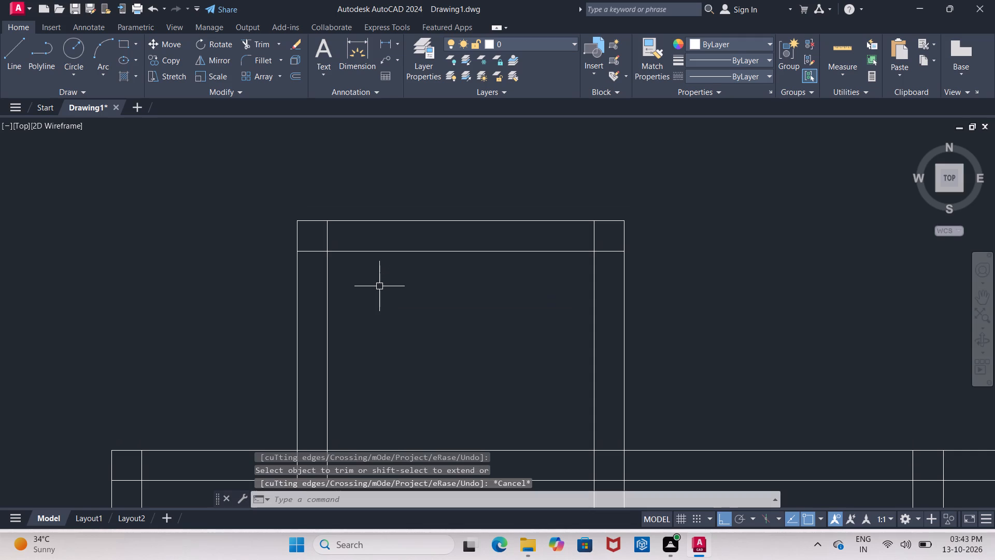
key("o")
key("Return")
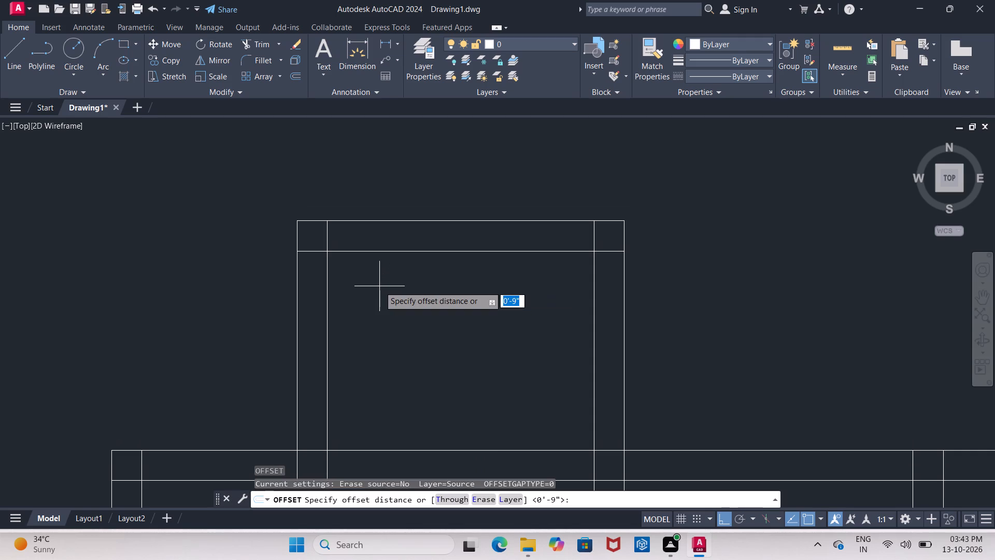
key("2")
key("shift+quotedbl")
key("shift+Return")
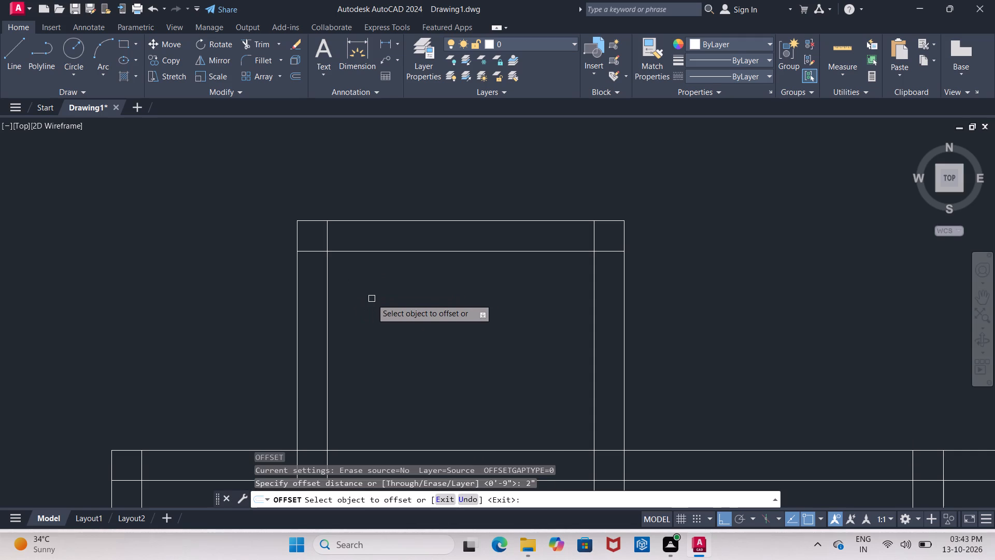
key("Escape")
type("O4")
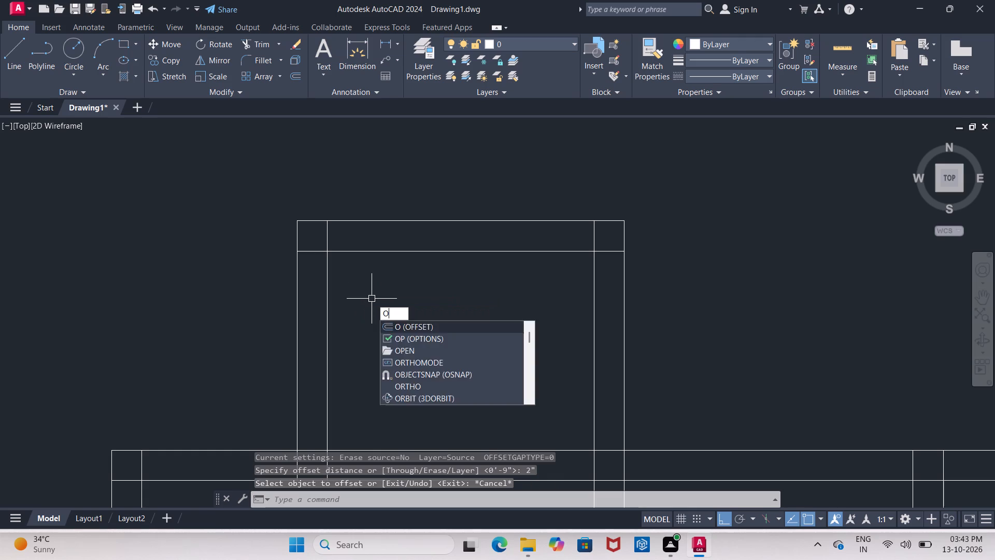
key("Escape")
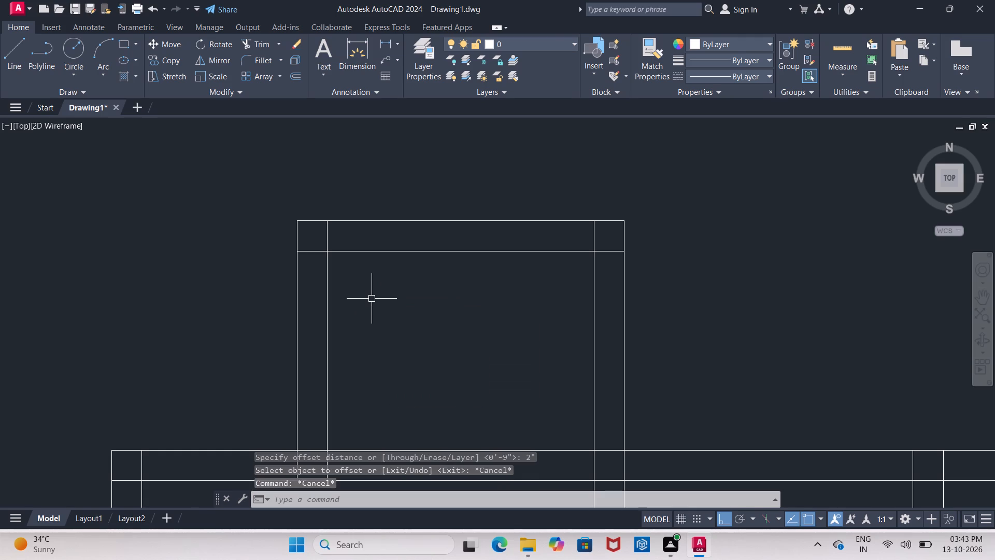
Offset the inner lines of the narrowed upper space's left and right walls 4" inward to mark the window jambs.
key("o")
key("Return")
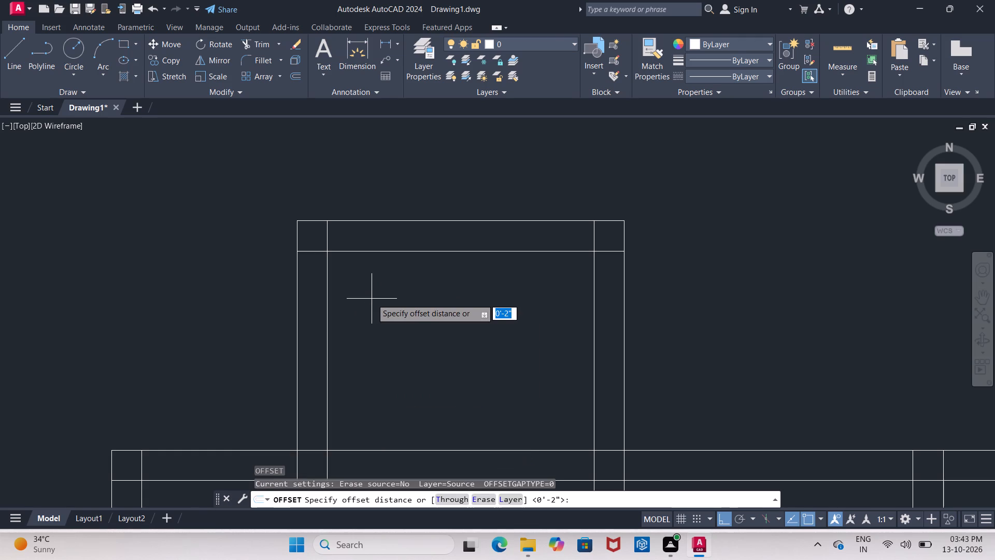
key("4")
key("shift+quotedbl")
key("Return")
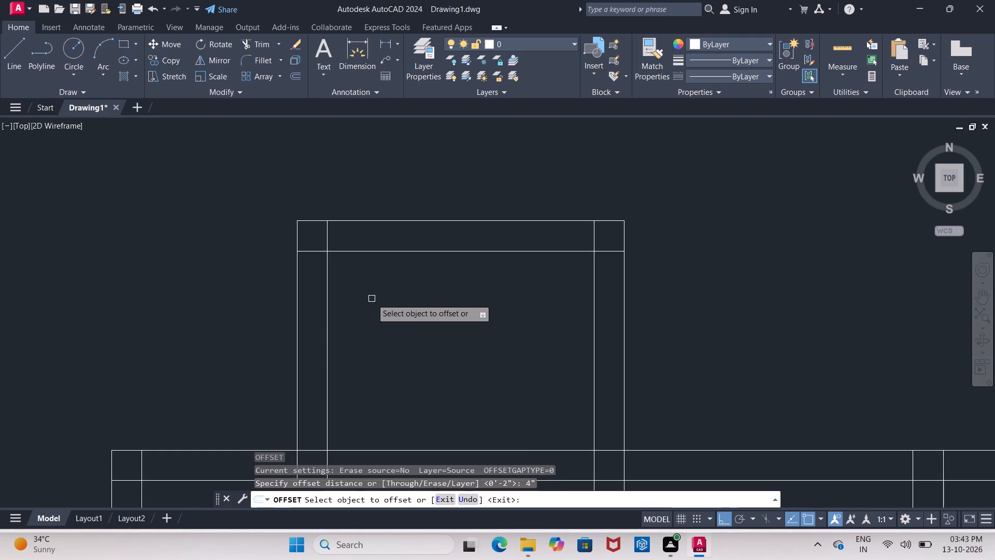
left_click(329, 323)
left_click(435, 334)
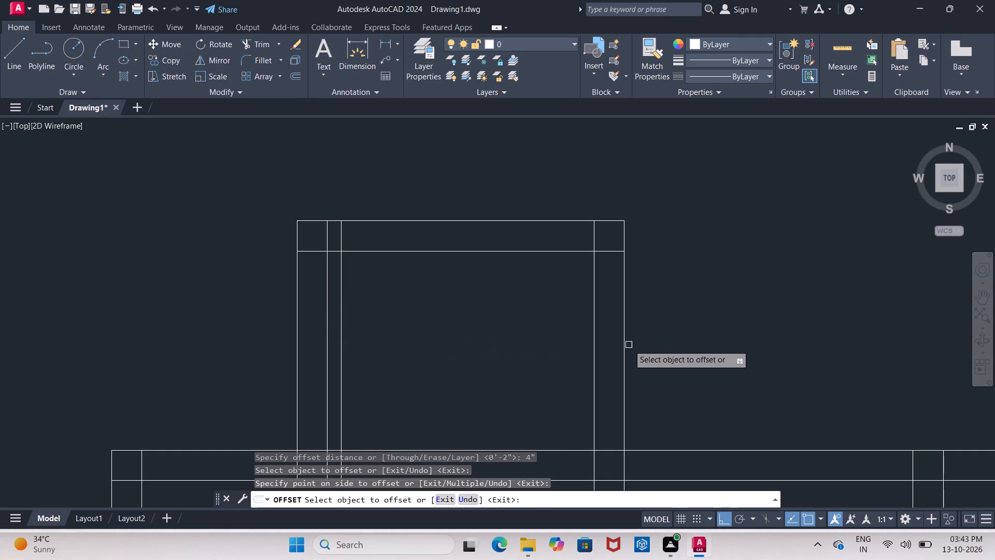
left_click(594, 338)
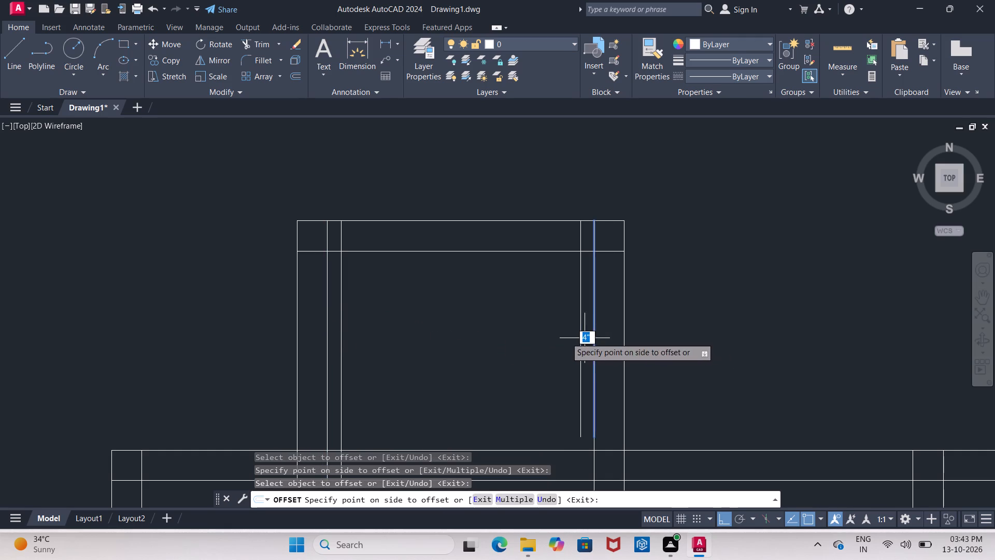
left_click(495, 336)
middle_click_drag(534, 345, 474, 262)
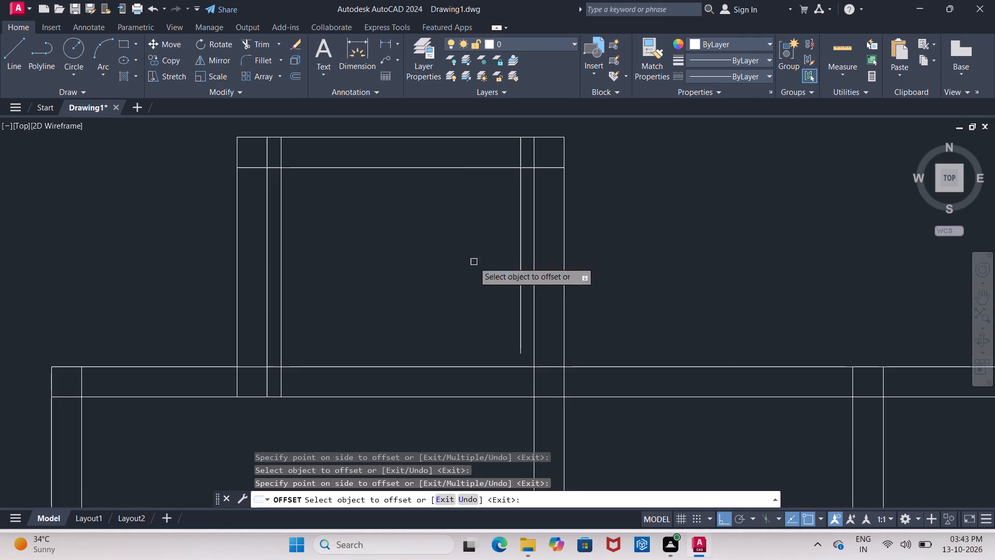
key("Escape")
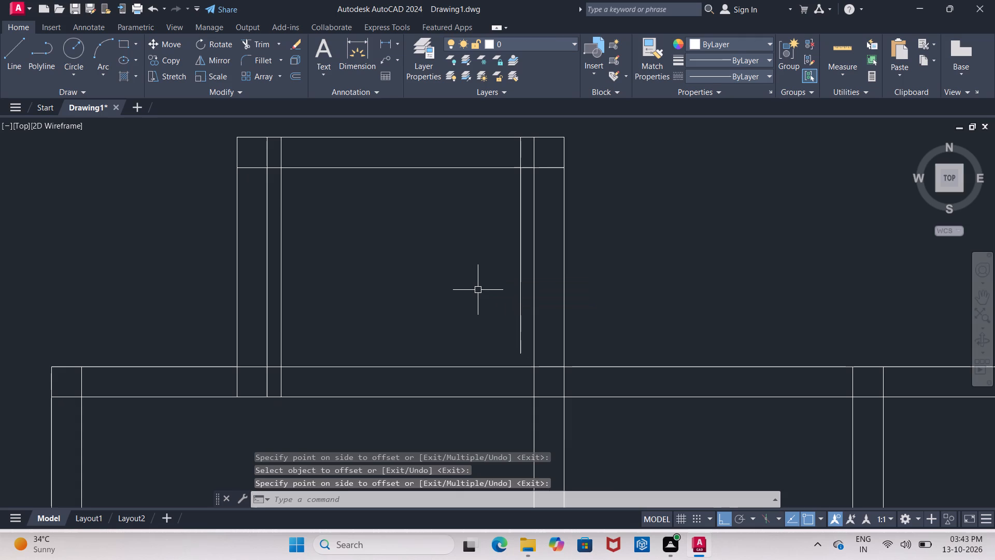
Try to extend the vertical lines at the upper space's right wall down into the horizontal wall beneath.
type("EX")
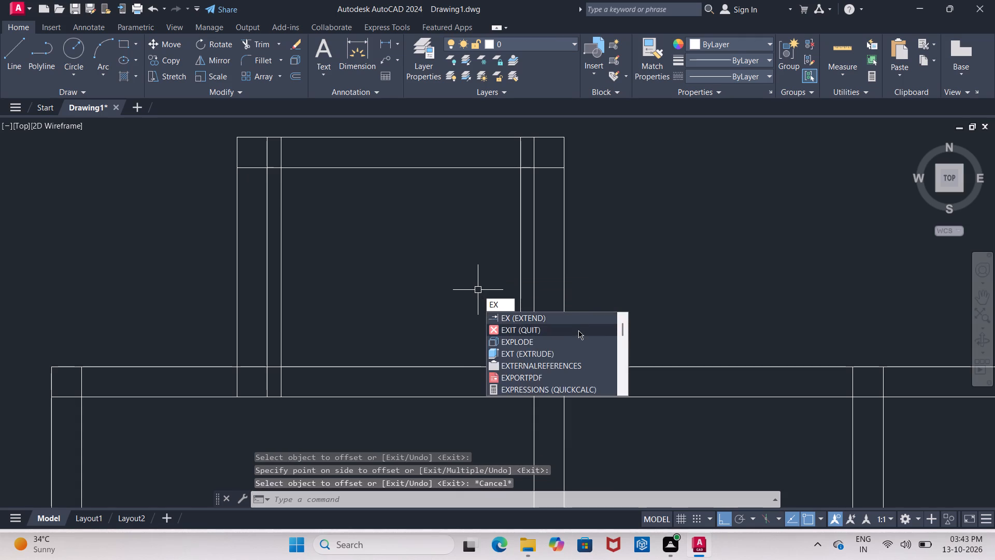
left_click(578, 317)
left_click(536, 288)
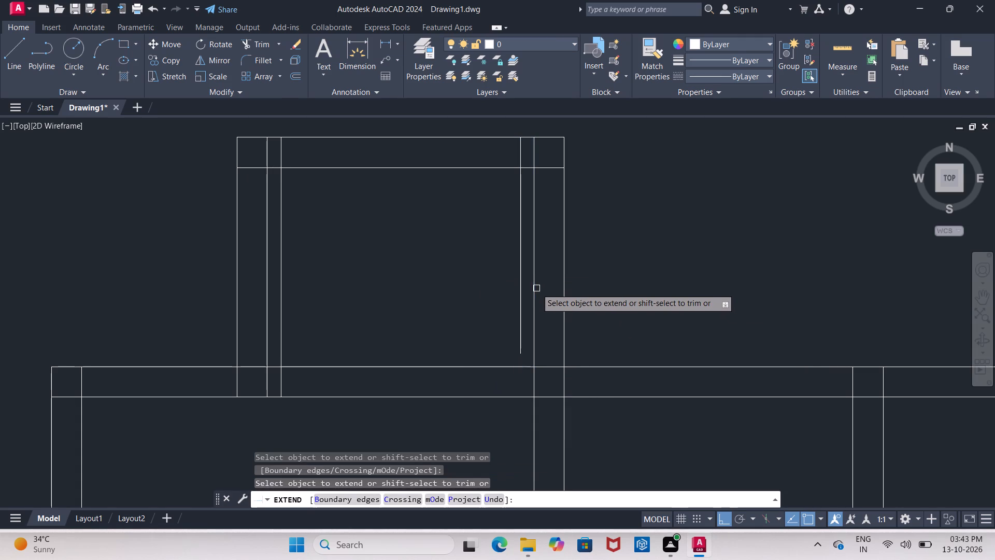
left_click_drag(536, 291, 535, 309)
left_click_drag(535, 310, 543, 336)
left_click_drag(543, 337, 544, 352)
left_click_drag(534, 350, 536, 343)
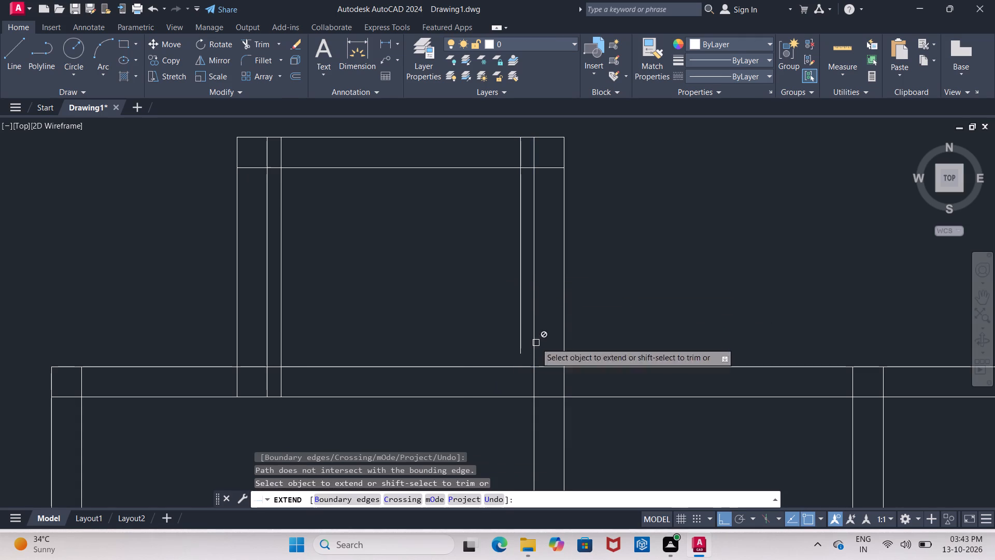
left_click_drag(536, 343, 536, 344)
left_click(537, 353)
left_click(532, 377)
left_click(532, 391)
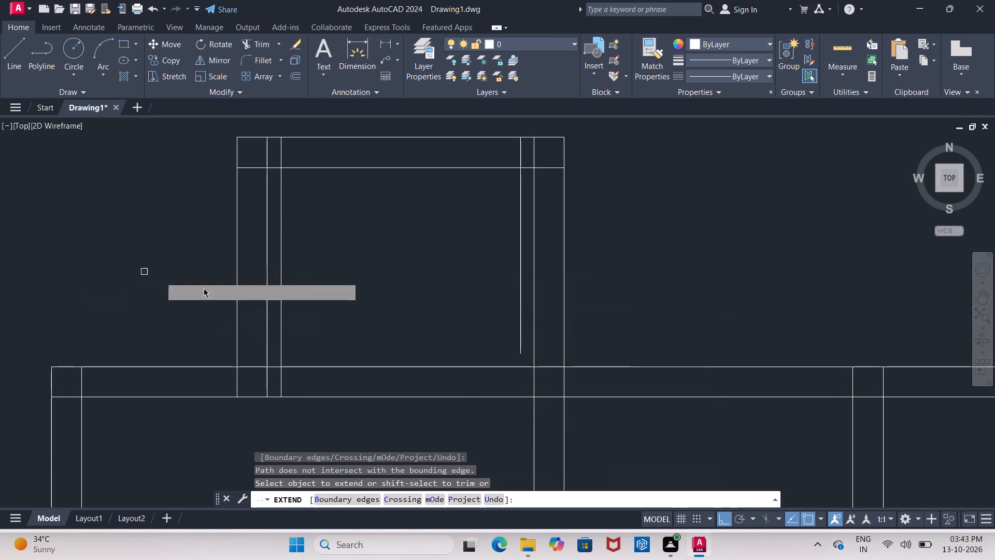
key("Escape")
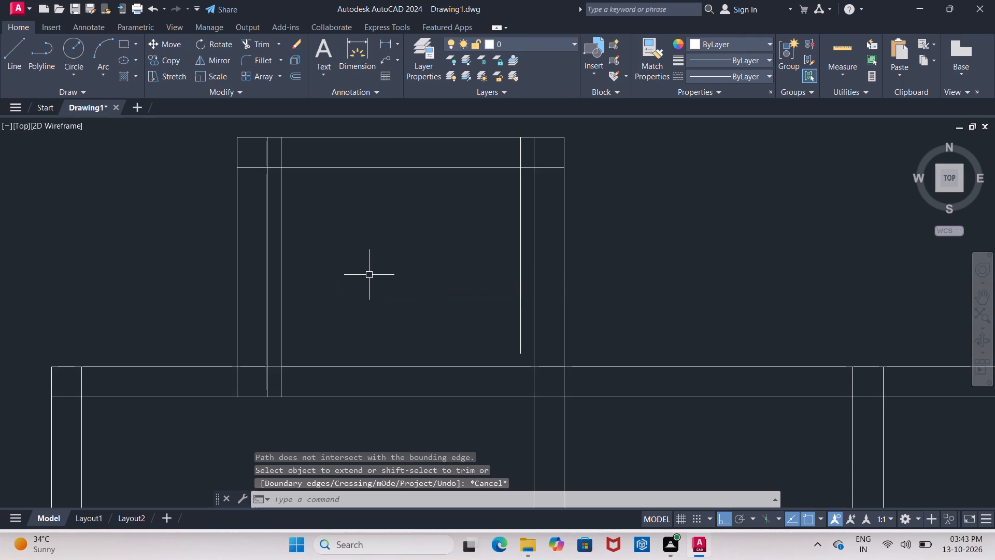
Offset the outer line of the upper space's top wall 4.5" downward to form the window's middle line.
key("o")
key("Return")
type("4.5\"")
key("Return")
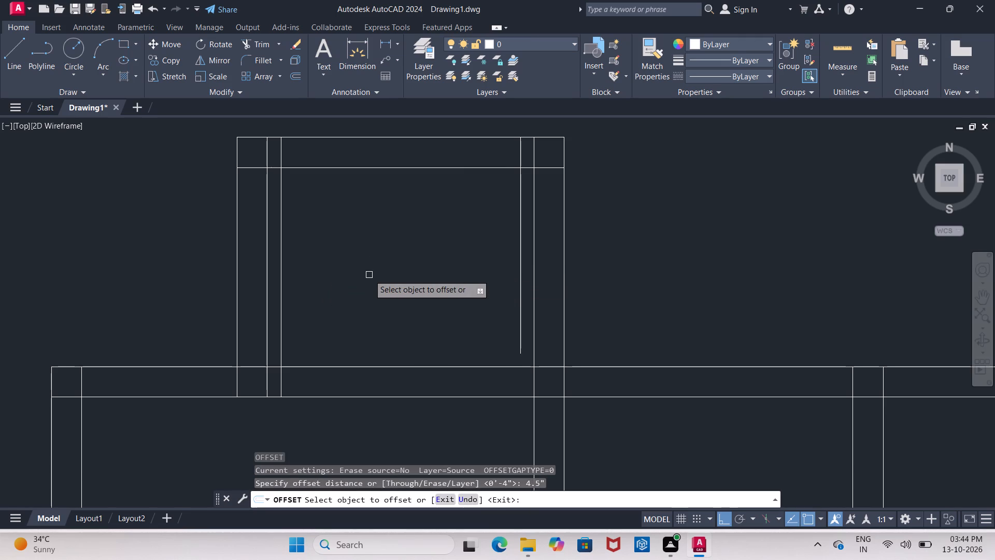
left_click(401, 137)
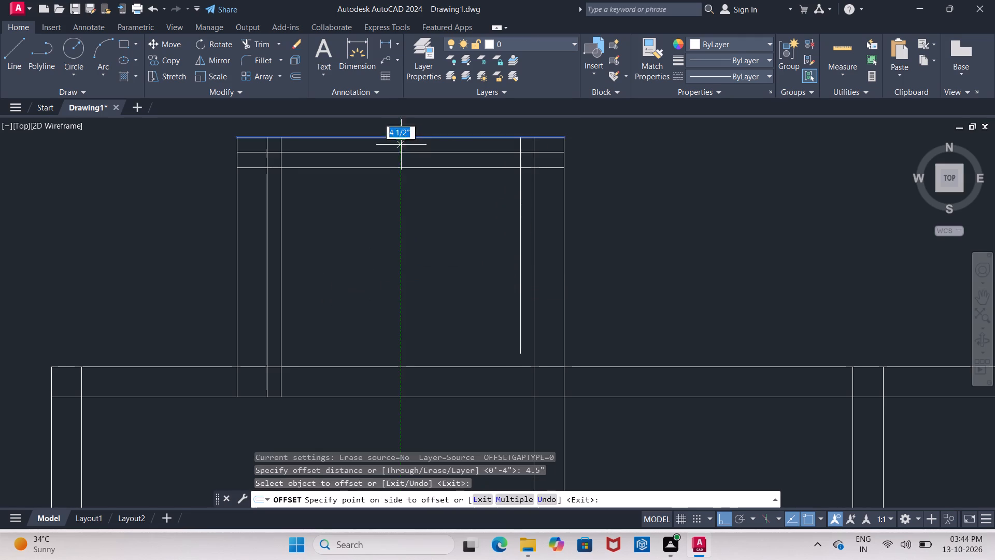
left_click(404, 154)
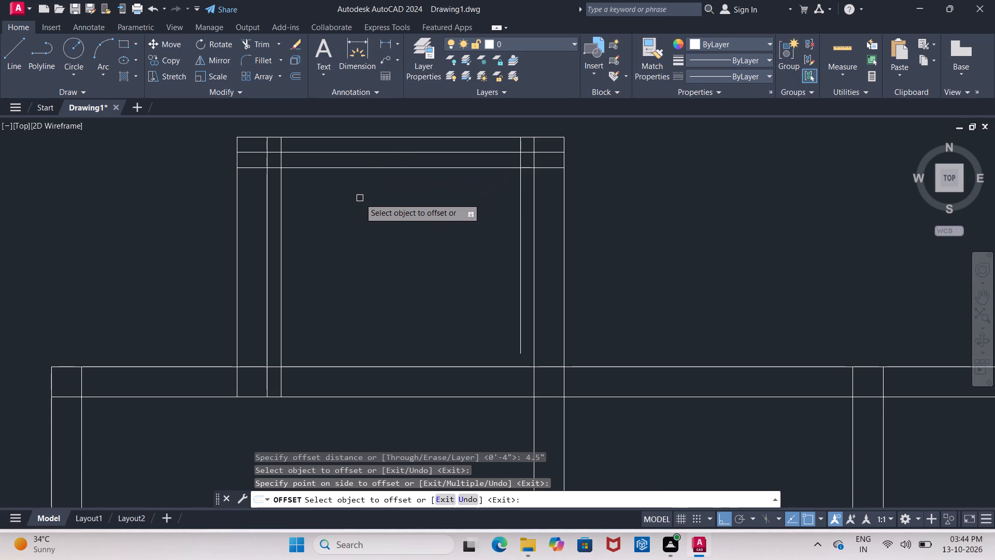
middle_click_drag(348, 176, 363, 193)
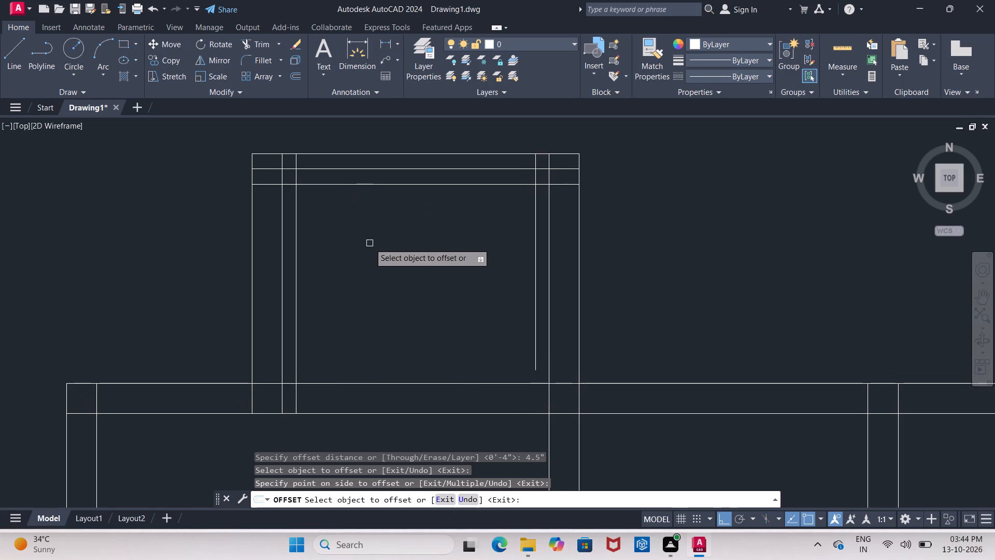
key("Escape")
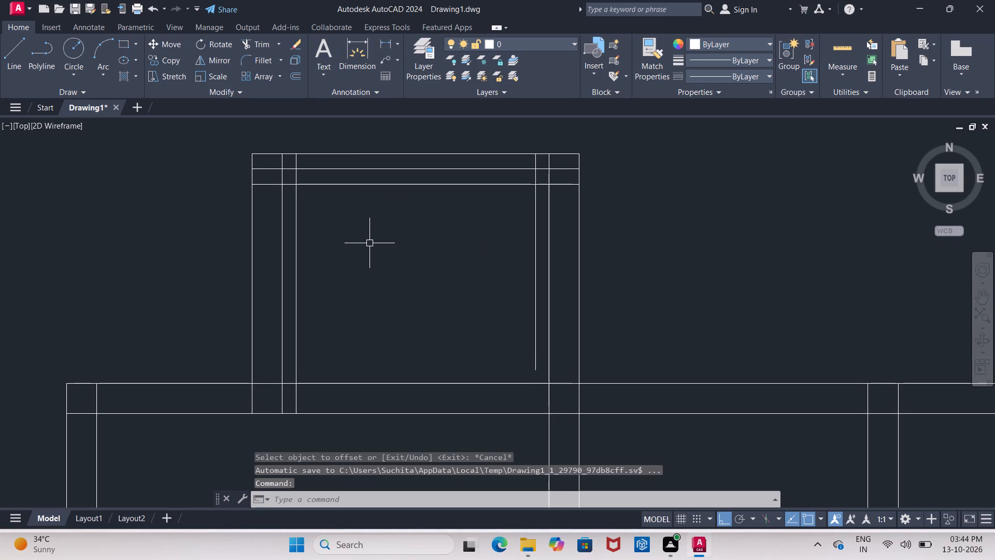
Trim both 4" offset lines below the top wall, including the left one's remnant in the lower wall, keeping only the jambs.
type("TR")
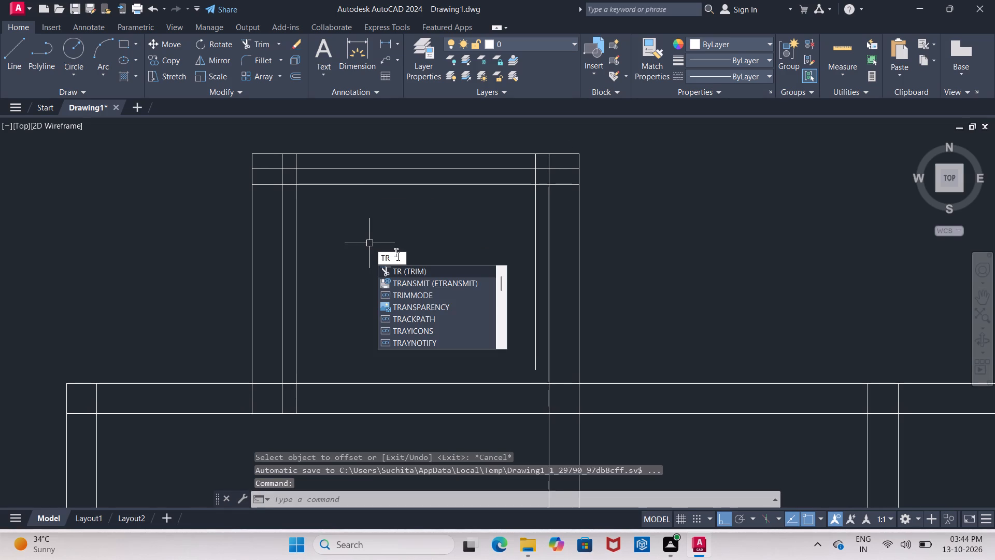
left_click(402, 273)
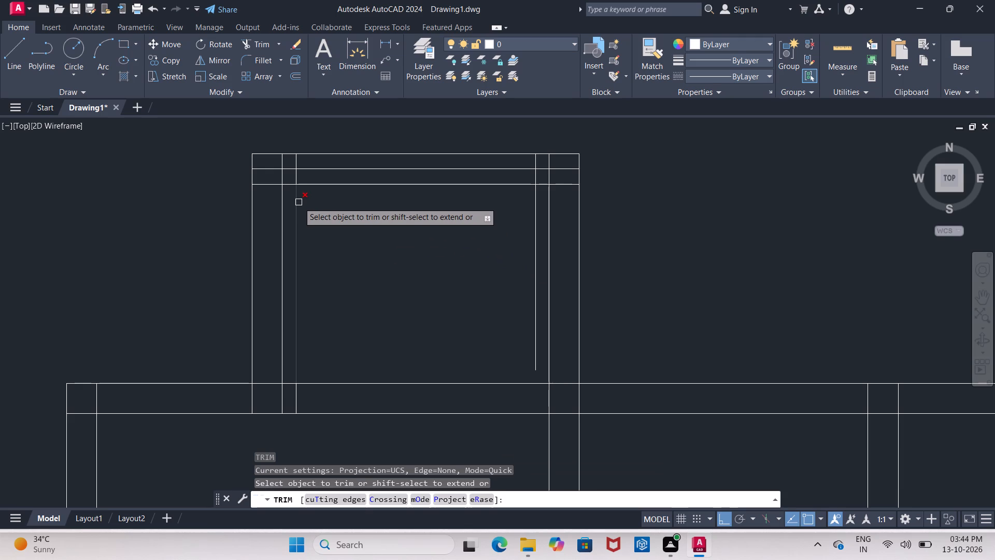
left_click(298, 202)
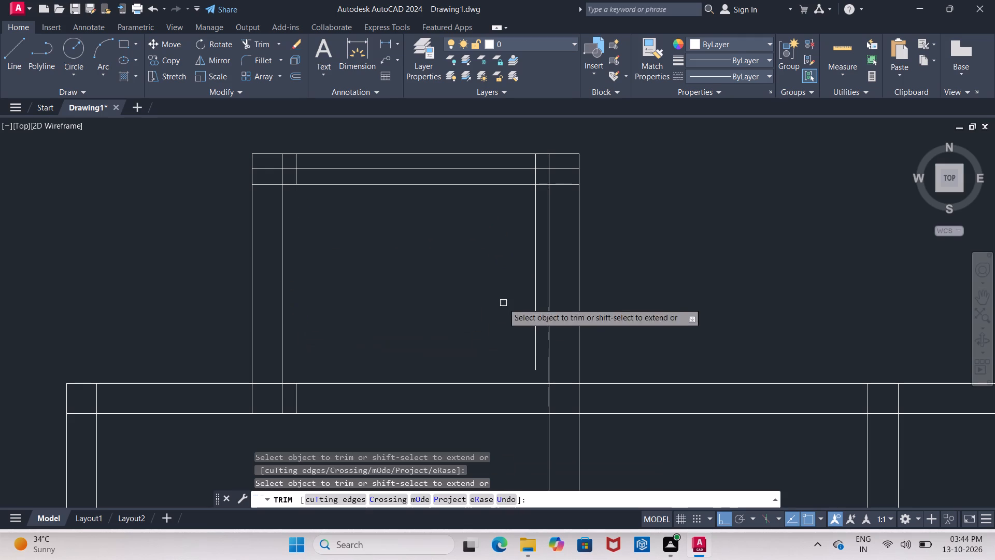
left_click(531, 208)
left_click(534, 226)
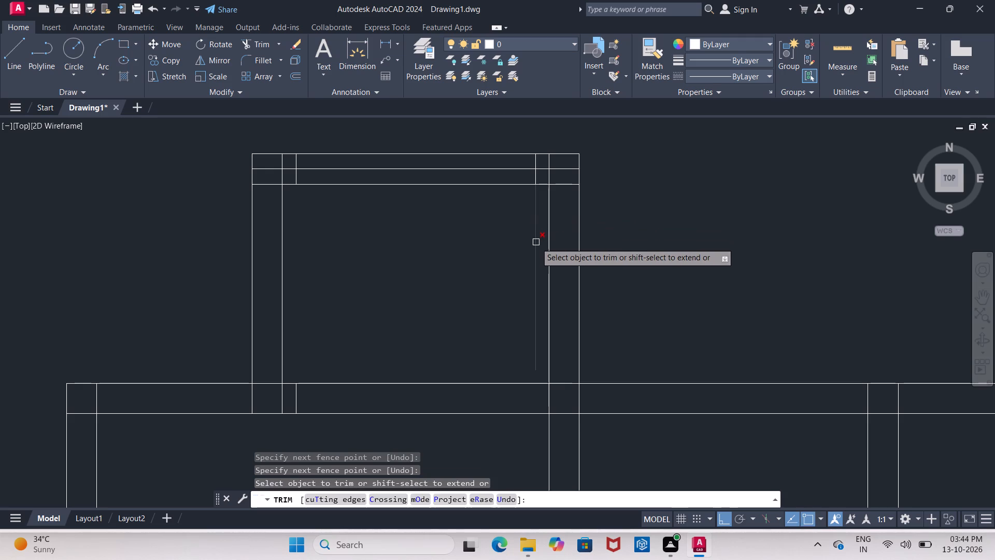
left_click(536, 243)
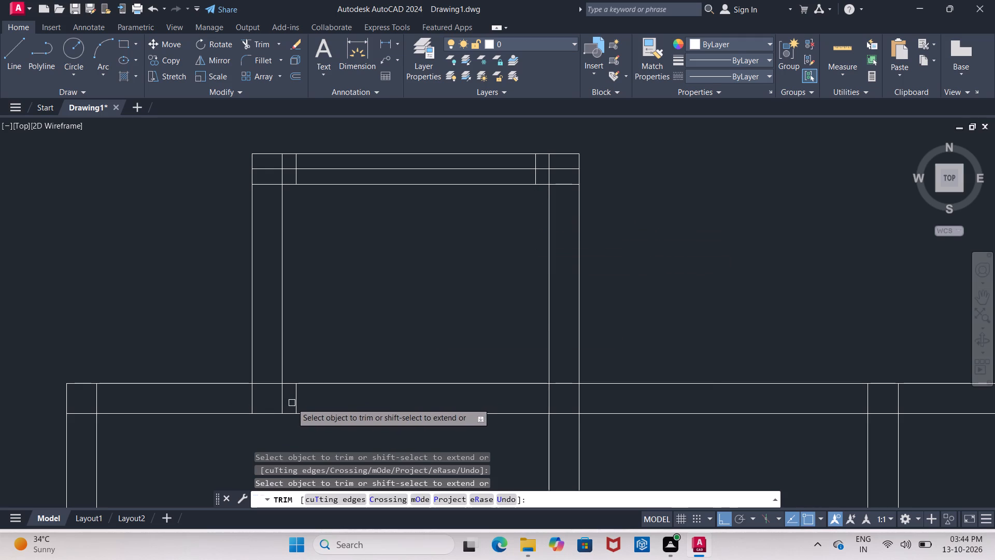
left_click(297, 402)
Trim the window's middle line beyond both jambs so that it remains only between them in the top wall.
middle_click_drag(311, 260, 372, 478)
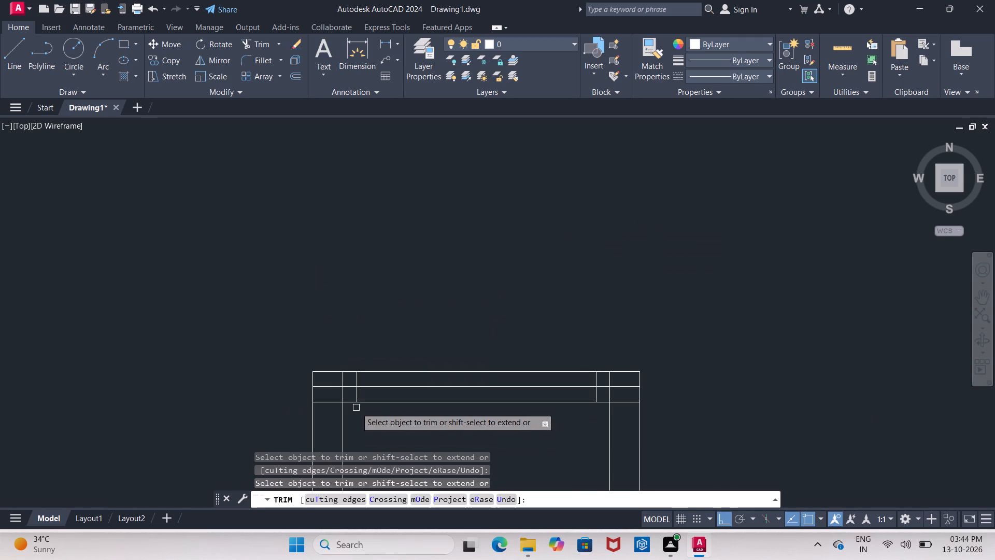
scroll(356, 408, "up", 2)
left_click(341, 356)
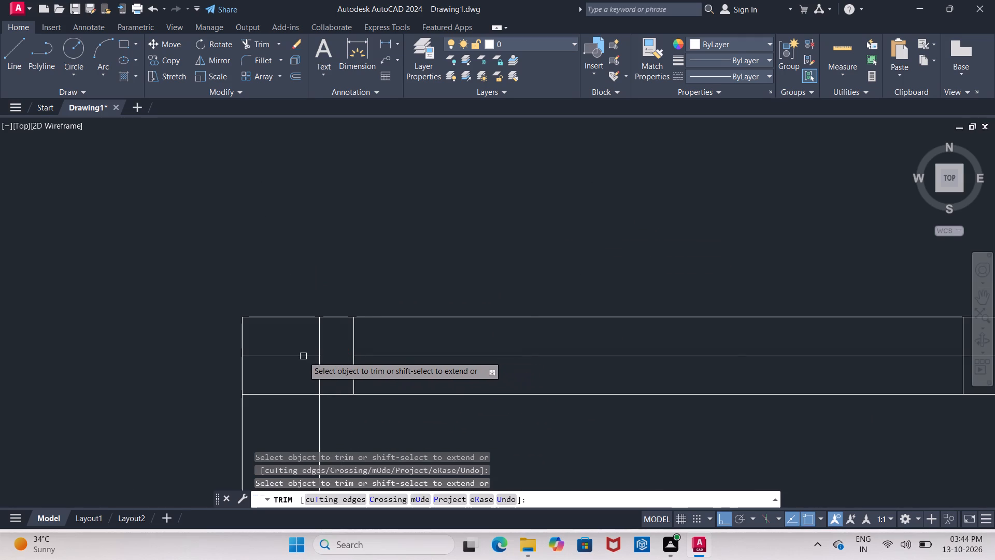
left_click(303, 356)
scroll(303, 356, "down", 2)
scroll(585, 364, "up", 1)
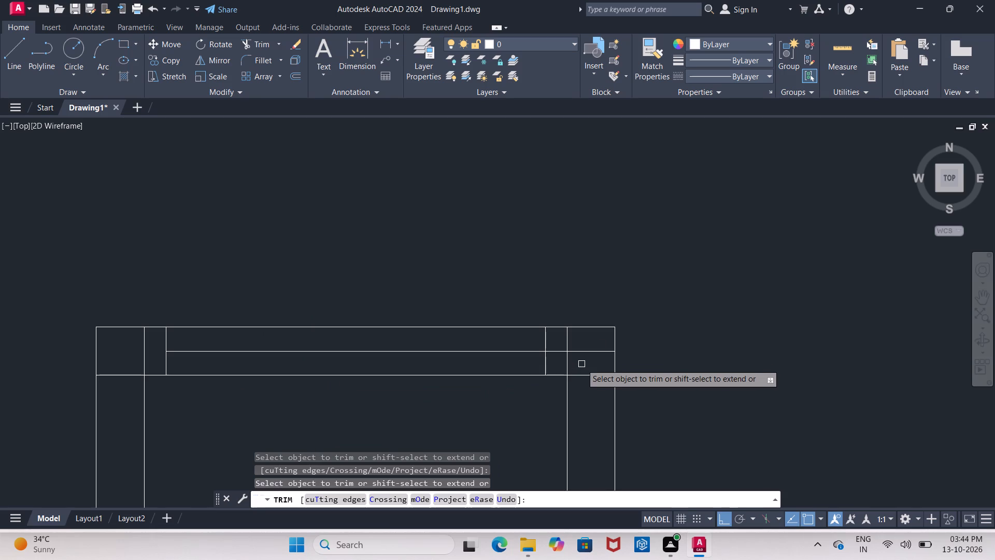
left_click(586, 354)
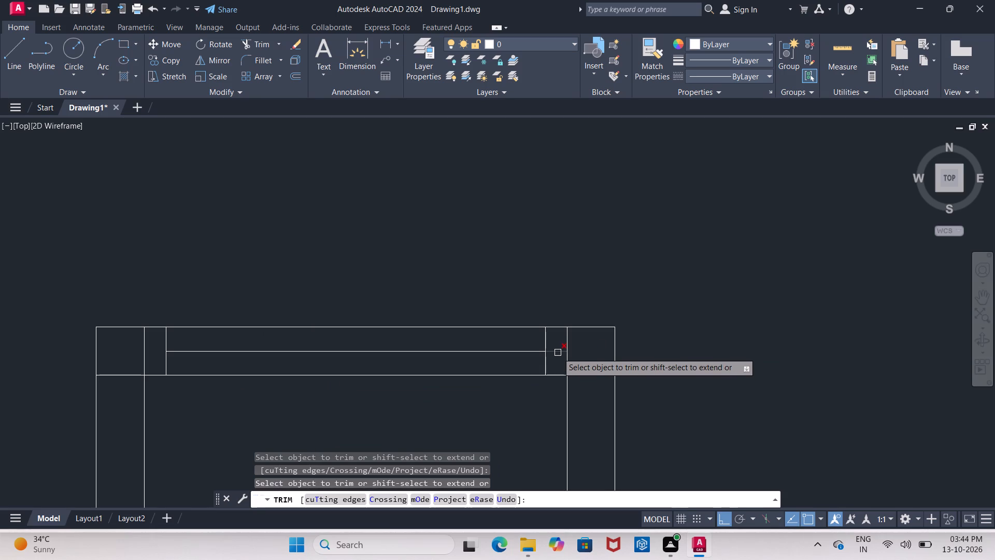
left_click(558, 353)
middle_click_drag(470, 401, 485, 368)
scroll(478, 371, "down", 2)
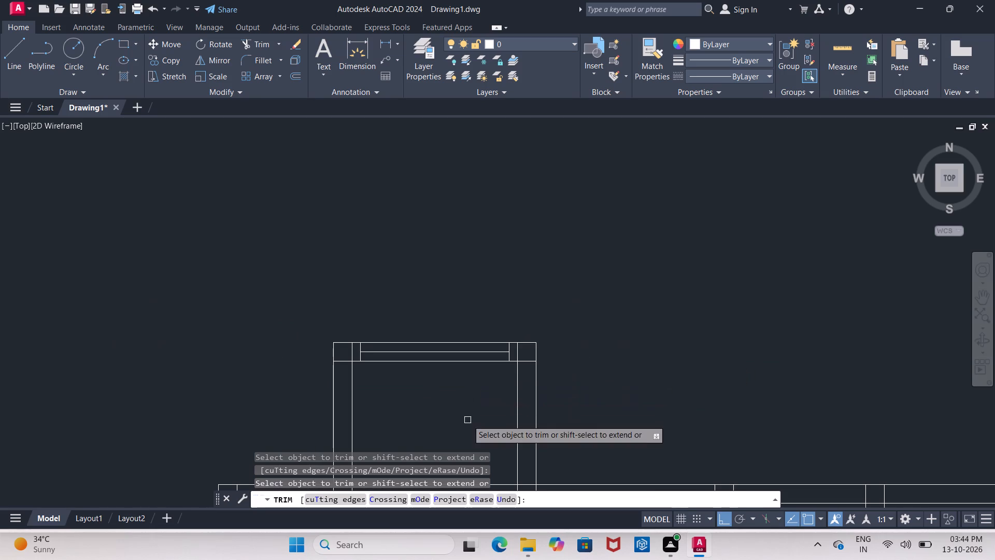
middle_click_drag(467, 421, 422, 292)
middle_click_drag(419, 328, 514, 276)
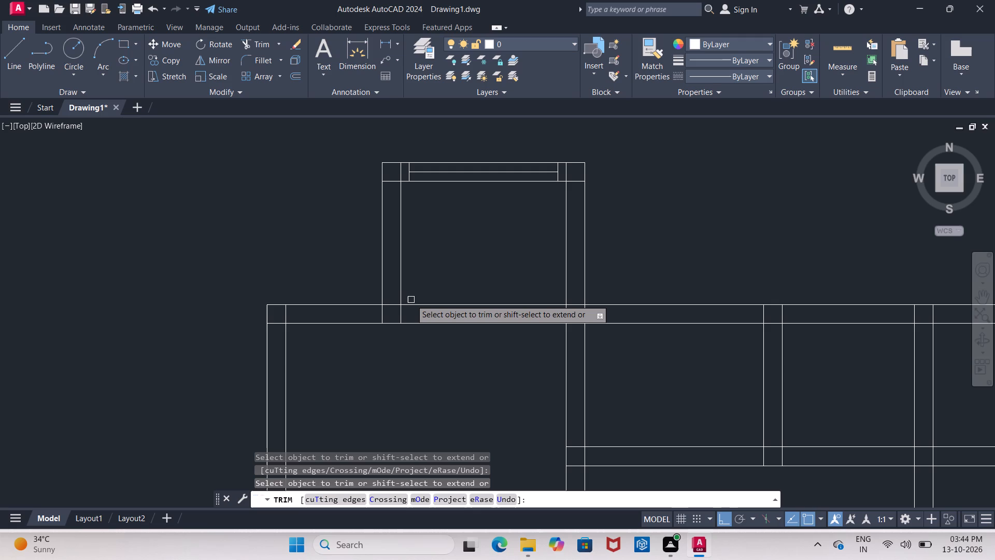
scroll(386, 293, "up", 1)
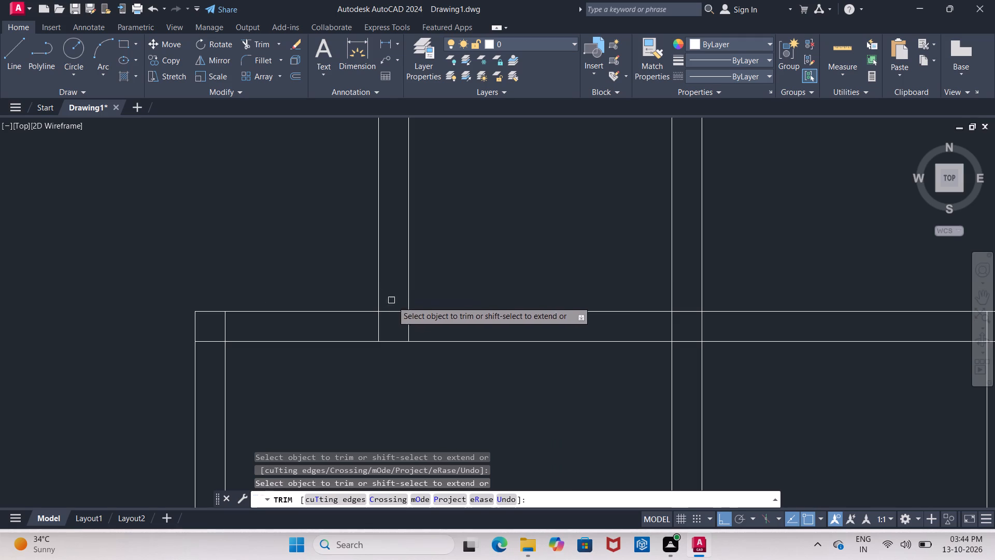
key("Escape")
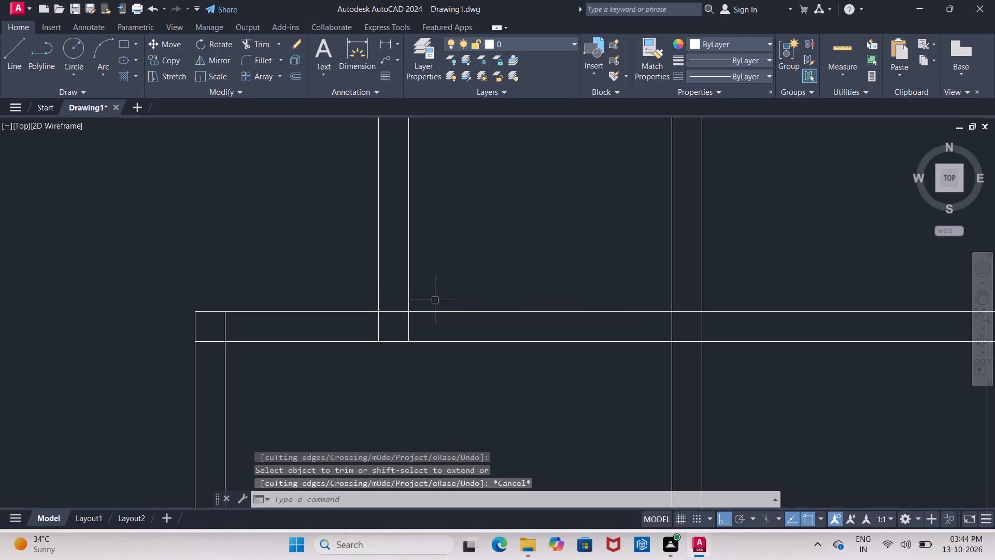
Offset the bottom line of the horizontal wall beneath the upper space 3'6" upward to mark the opening in its left wall.
key("o")
key("Return")
key("3")
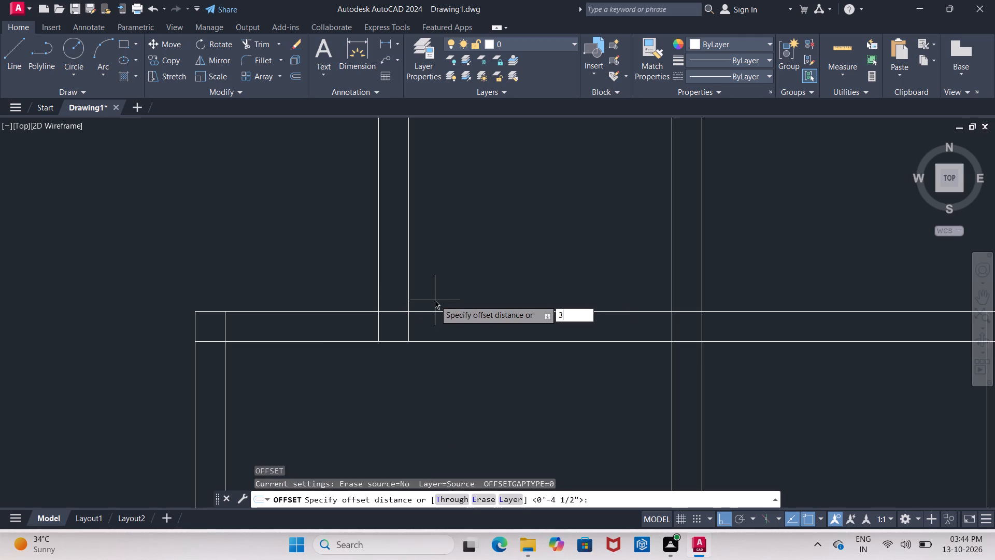
key("apostrophe")
key("6")
key("shift+quotedbl")
key("Return")
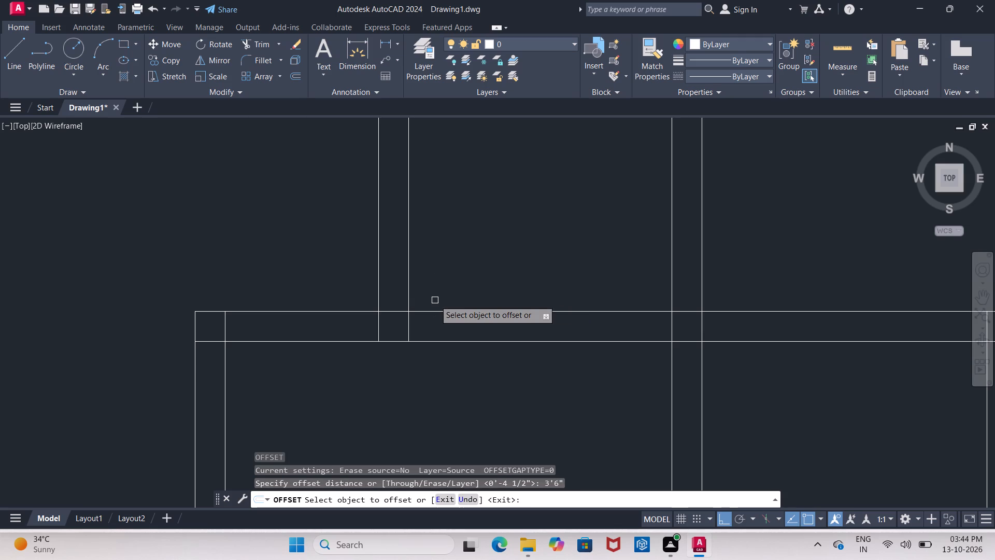
left_click(444, 341)
middle_click_drag(431, 238, 417, 335)
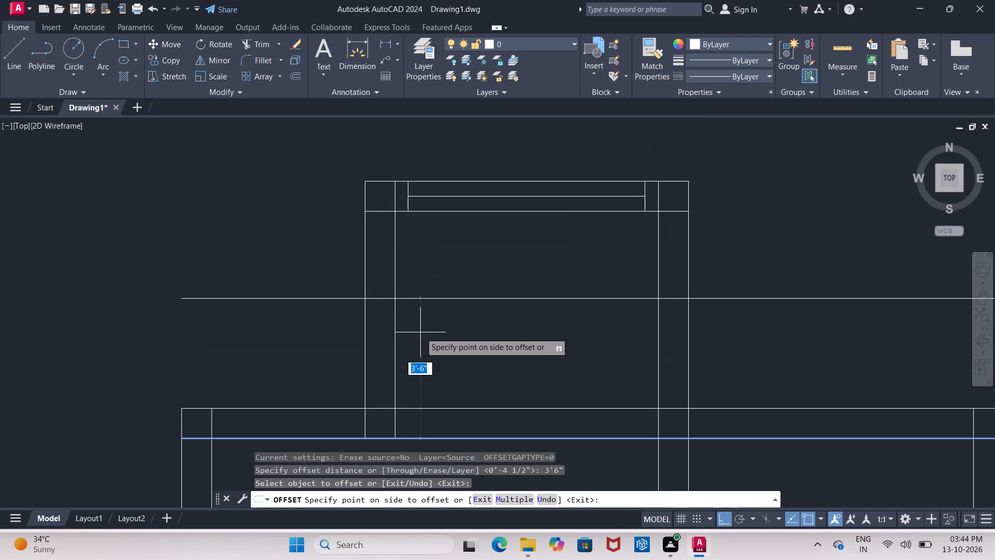
left_click(419, 328)
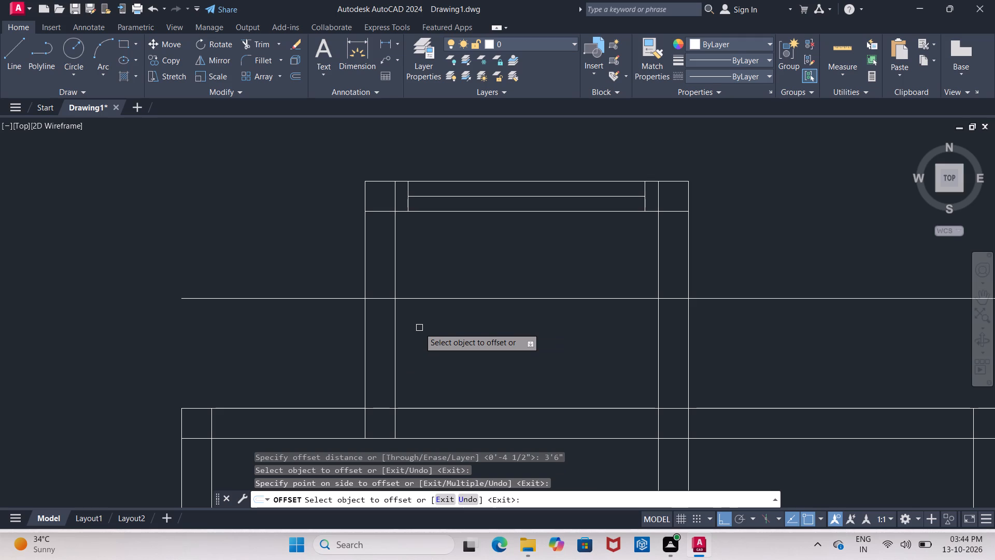
key("Escape")
Trim the left wall's lines below the 3'6" offset line and trim that line away everywhere except across the left wall's end.
type("TR")
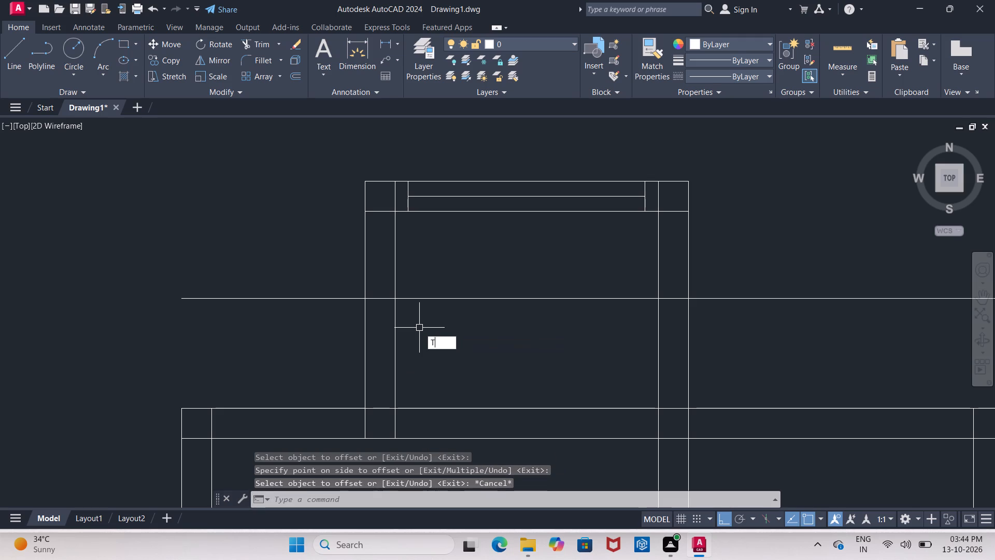
key("Return")
key("Return")
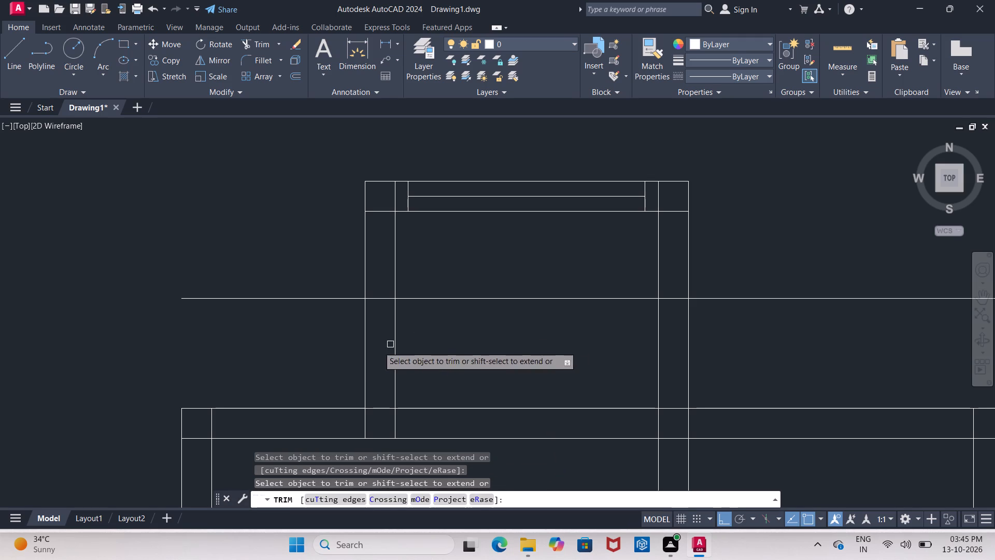
left_click_drag(305, 344, 556, 375)
left_click_drag(533, 275, 537, 323)
left_click_drag(350, 274, 351, 319)
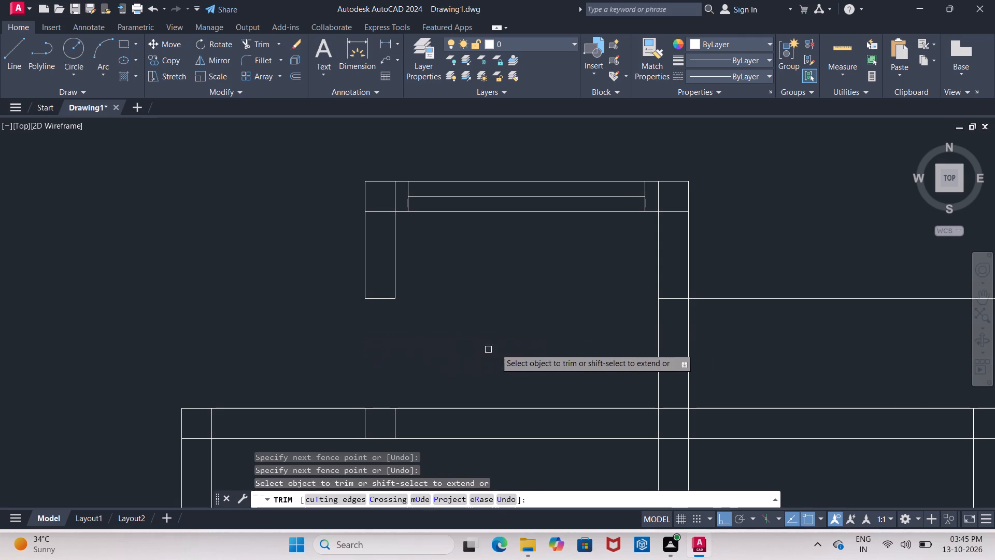
left_click(766, 299)
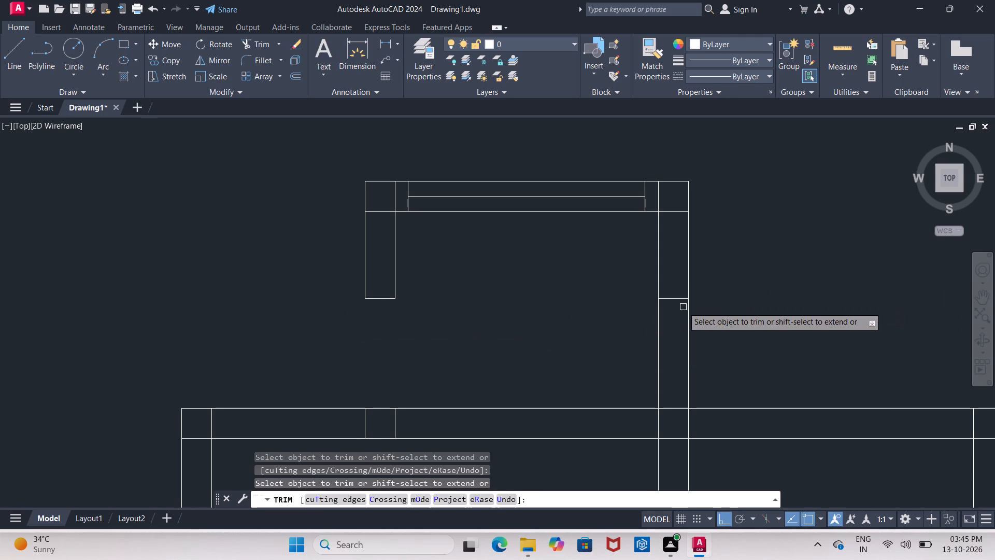
left_click(679, 297)
middle_click_drag(500, 325, 539, 317)
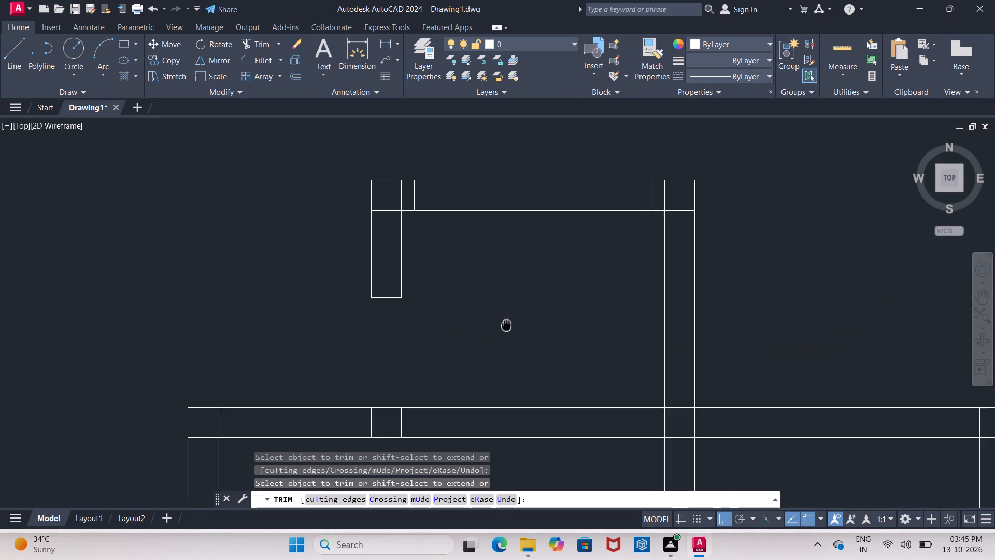
middle_click_drag(539, 317, 611, 312)
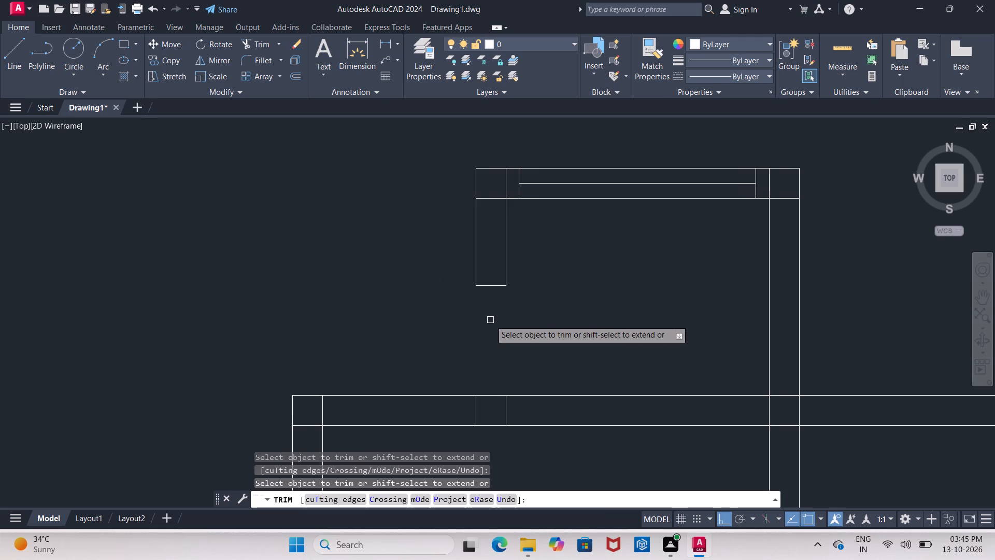
key("Escape")
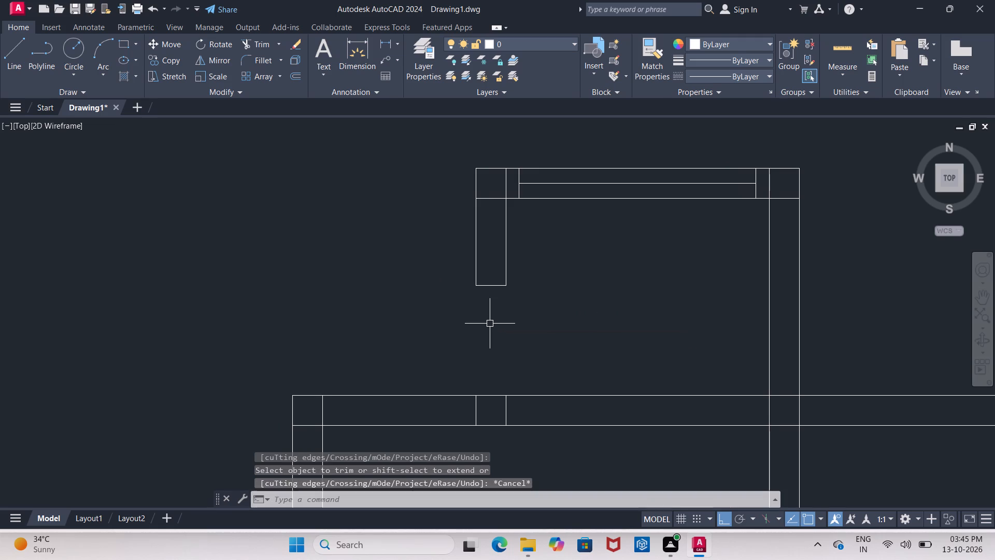
Offset the short closing line at the left wall's cut end 4" upward within the wall.
key("o")
key("Return")
type("4\"")
key("Return")
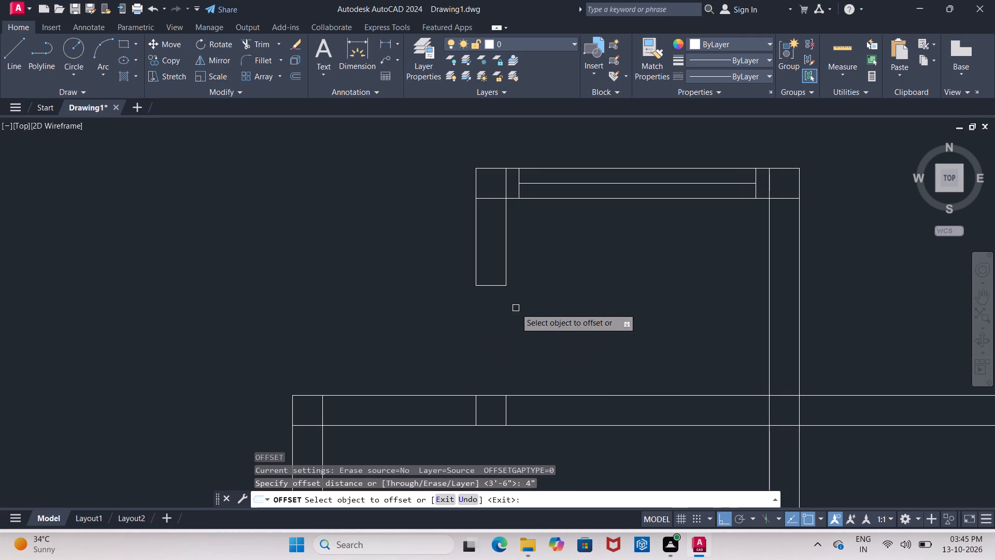
left_click(494, 286)
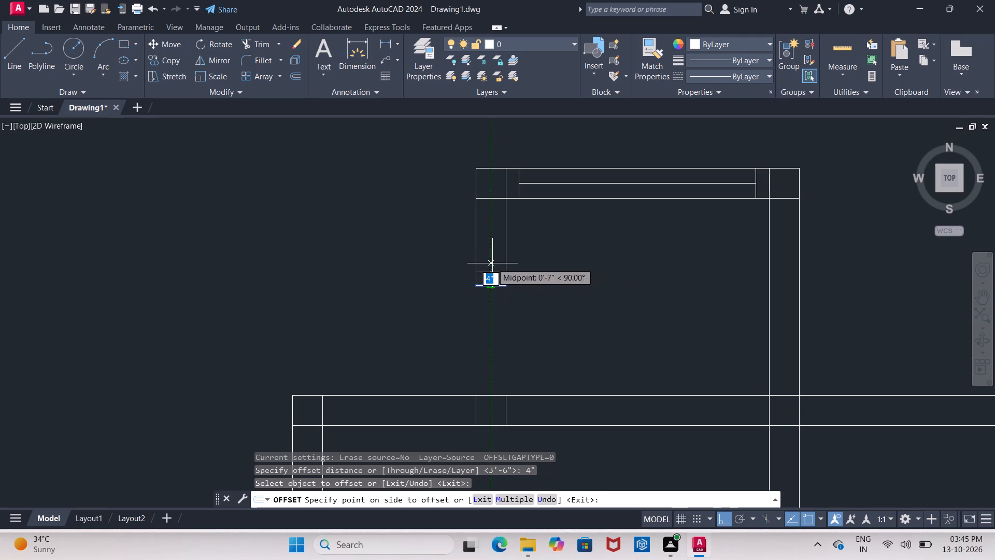
type("4\"")
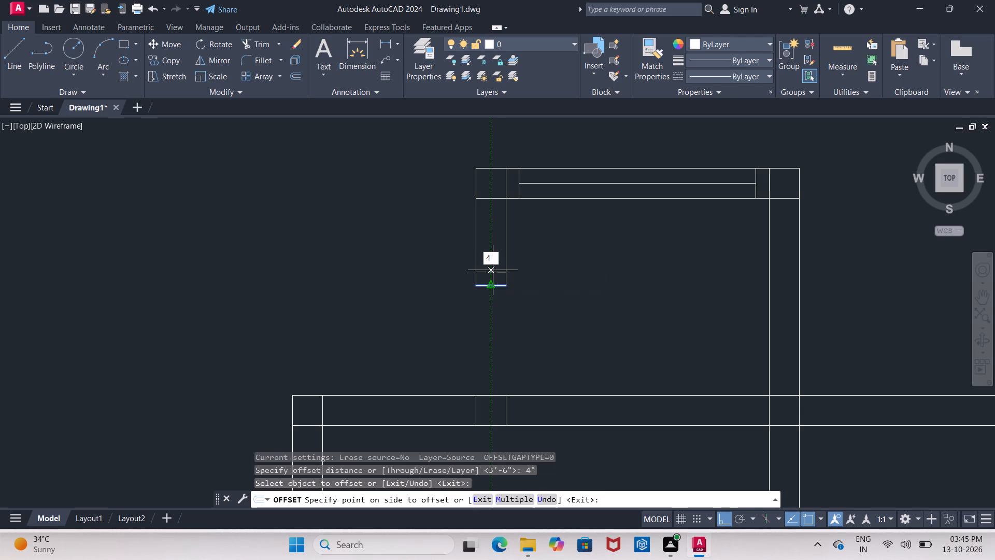
key("Return")
left_click(499, 258)
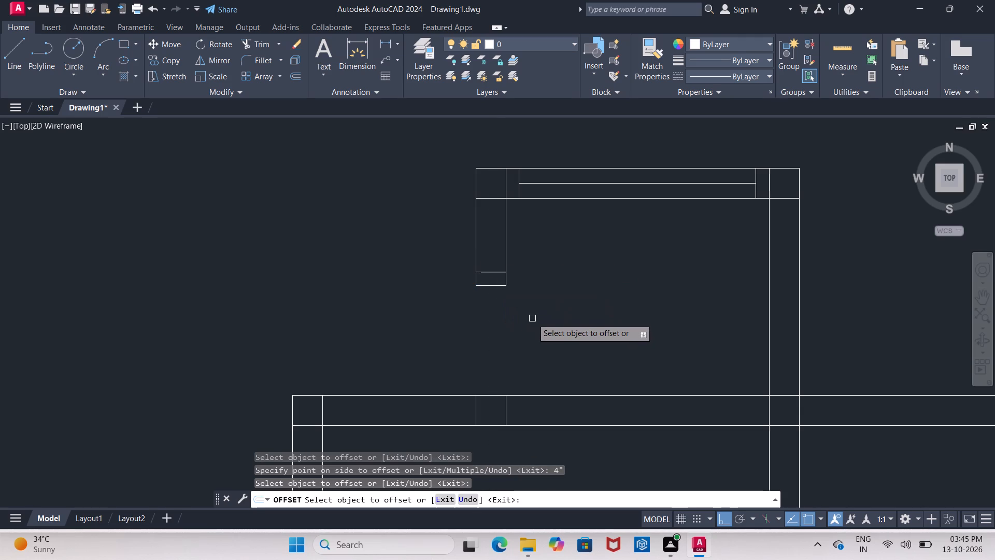
key("Escape")
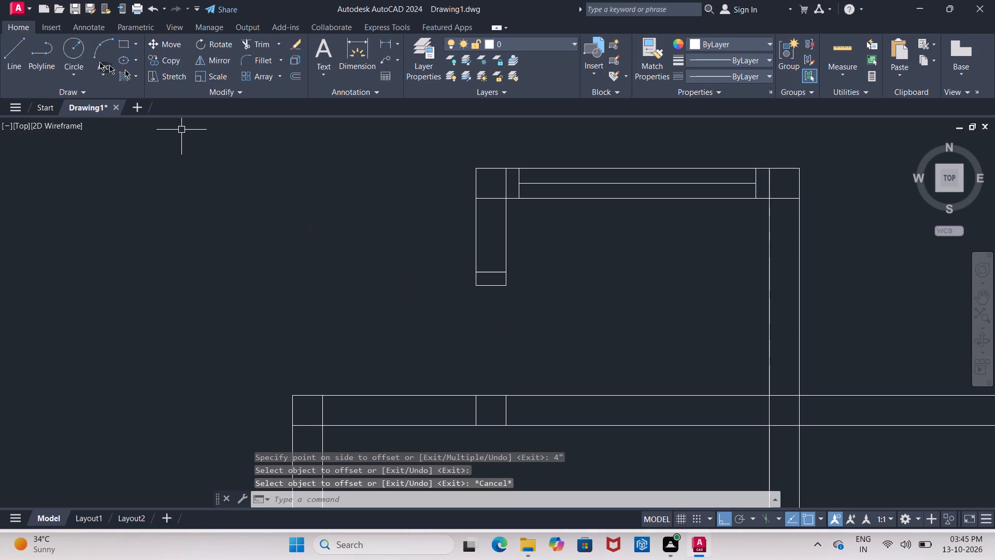
Draw a 3'-1" vertical line from the 4" offset line's outer end down to the horizontal wall's top line.
left_click(24, 52)
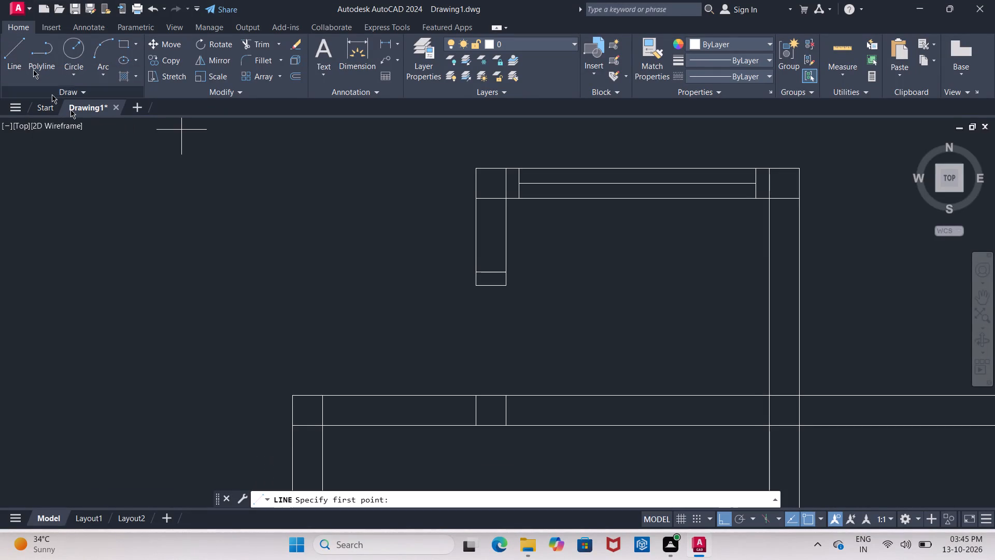
left_click(474, 270)
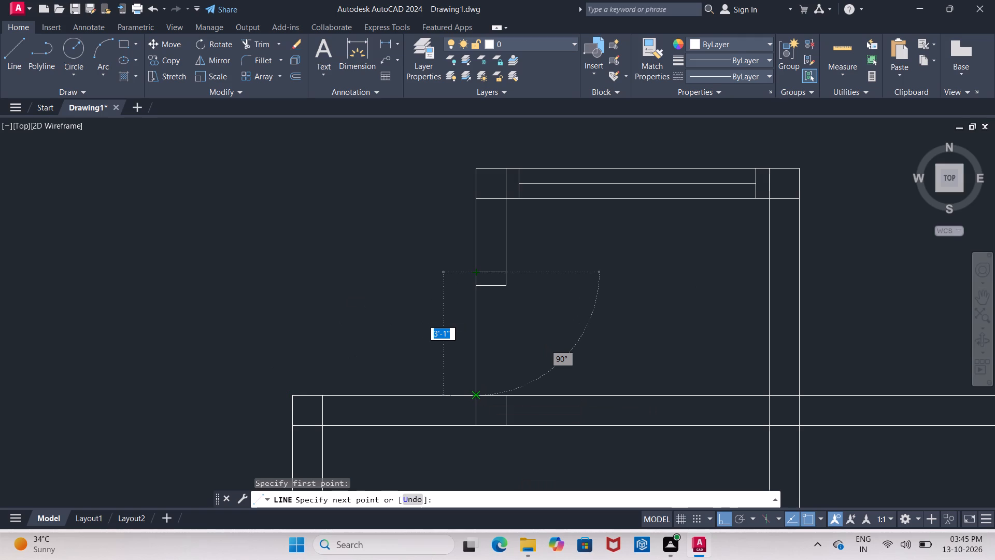
left_click(476, 399)
key("Escape")
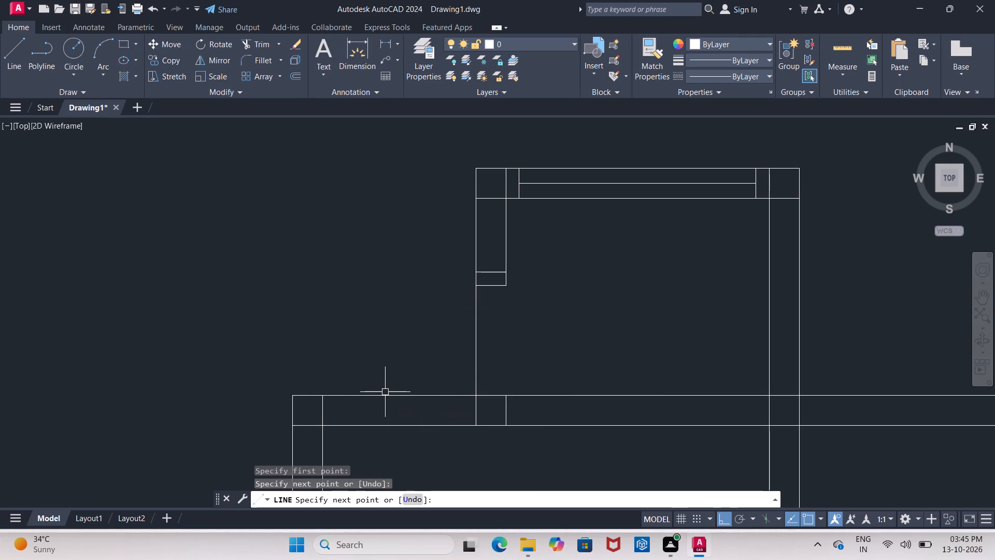
Offset the new vertical line across the opening 5" outward to the left, and offset that copy another 5" outward.
key("o")
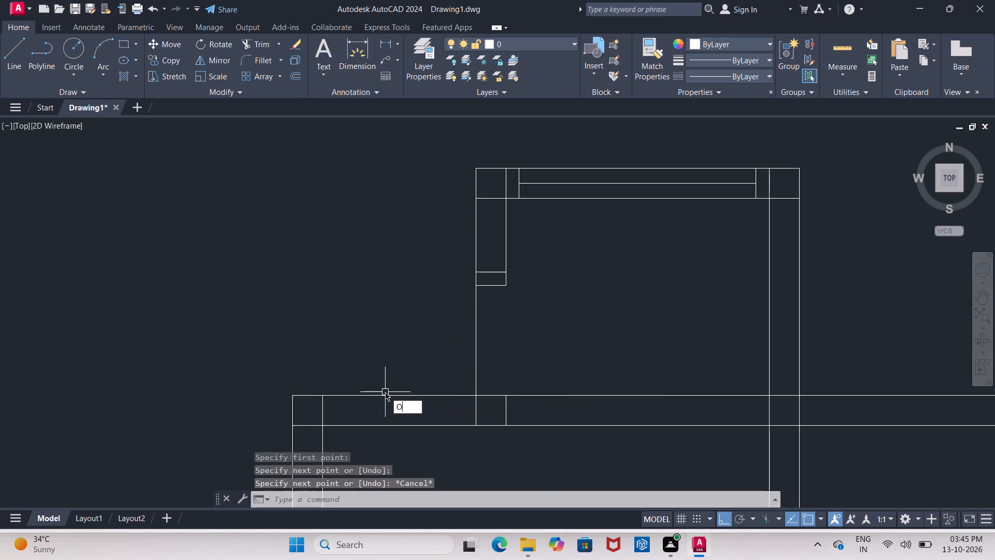
key("Return")
type("10")
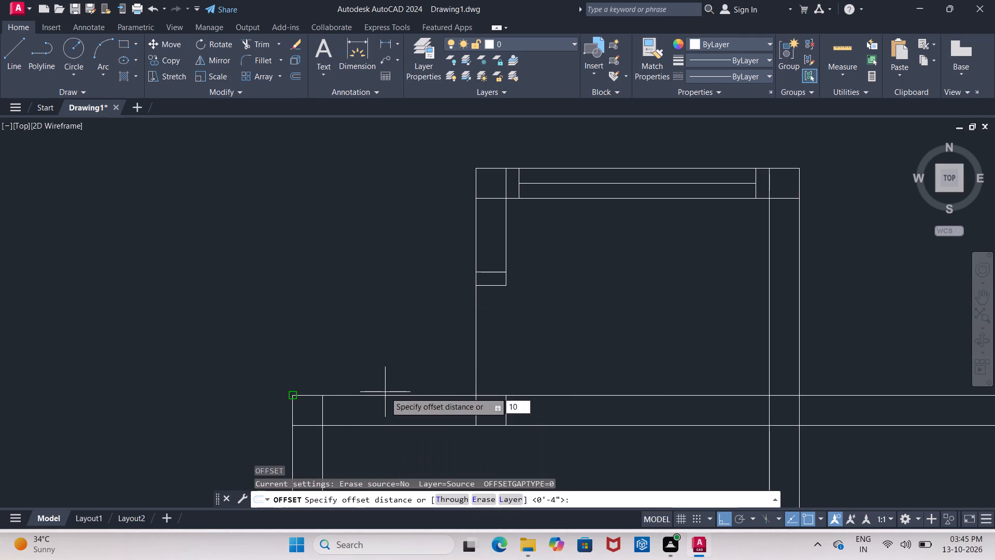
key("shift+quotedbl")
key("Return")
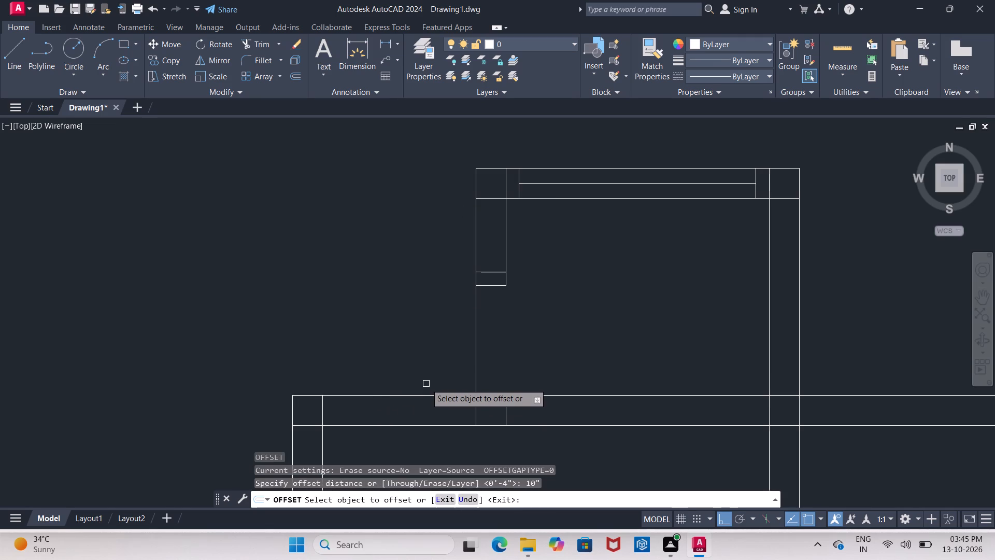
left_click(476, 354)
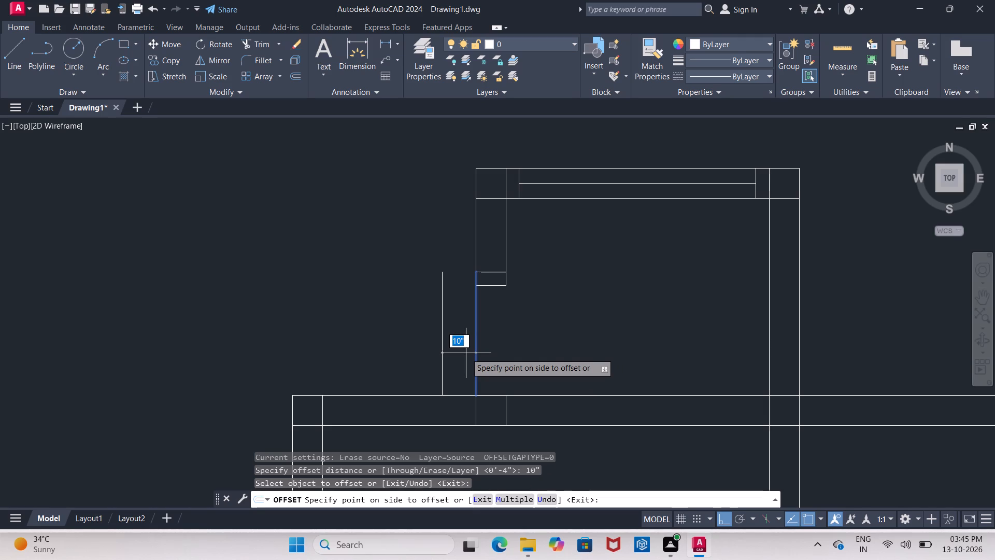
key("5")
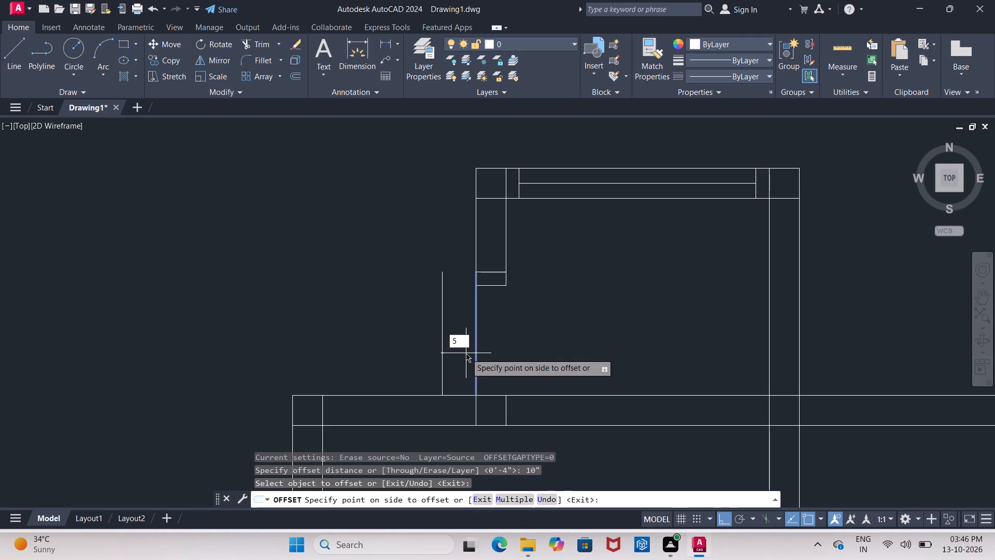
key("shift+quotedbl")
key("Return")
left_click(466, 353)
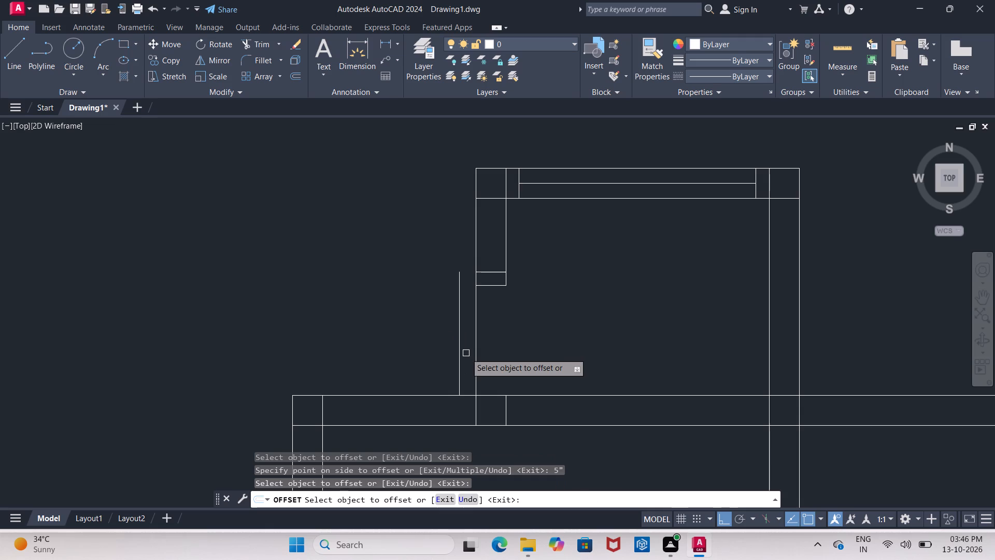
left_click(459, 339)
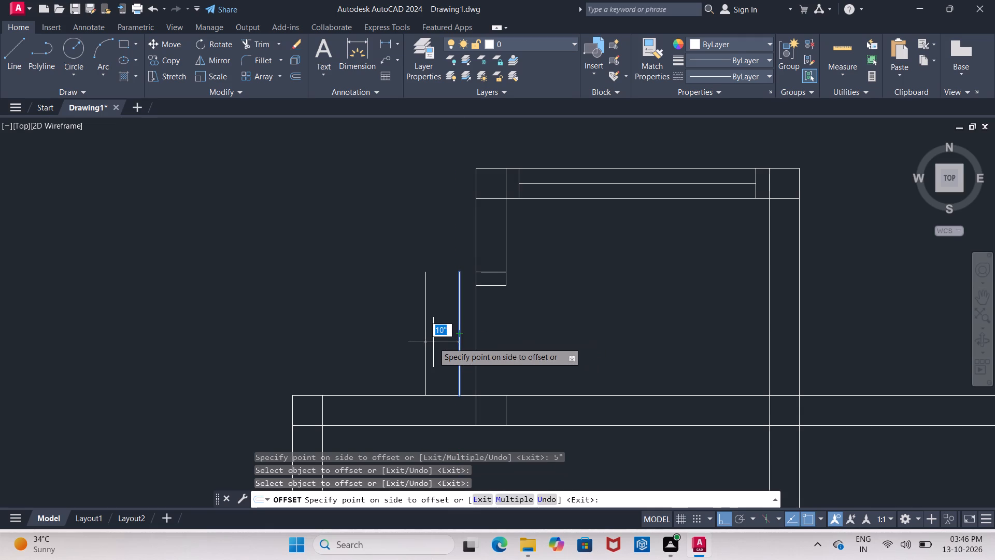
type("5\"")
key("Return")
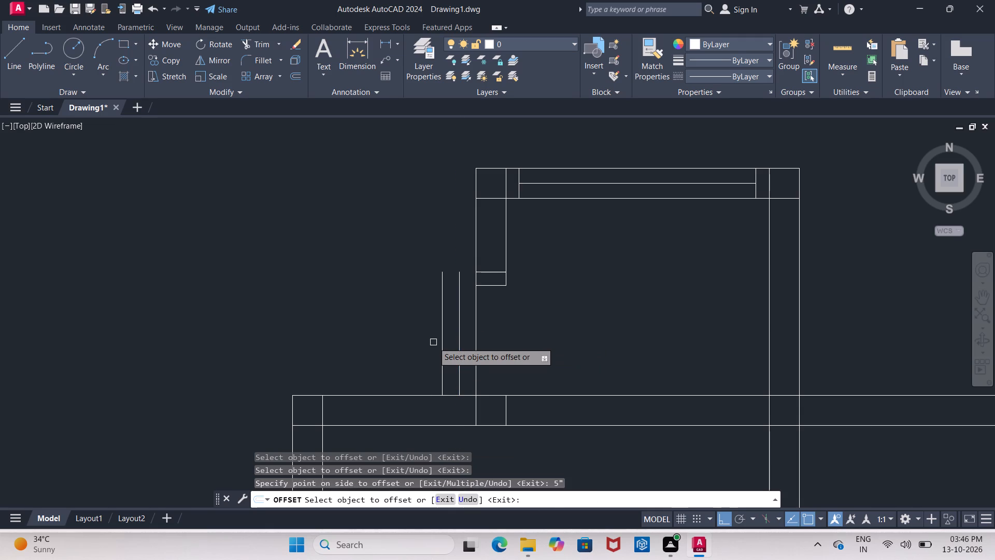
key("Return")
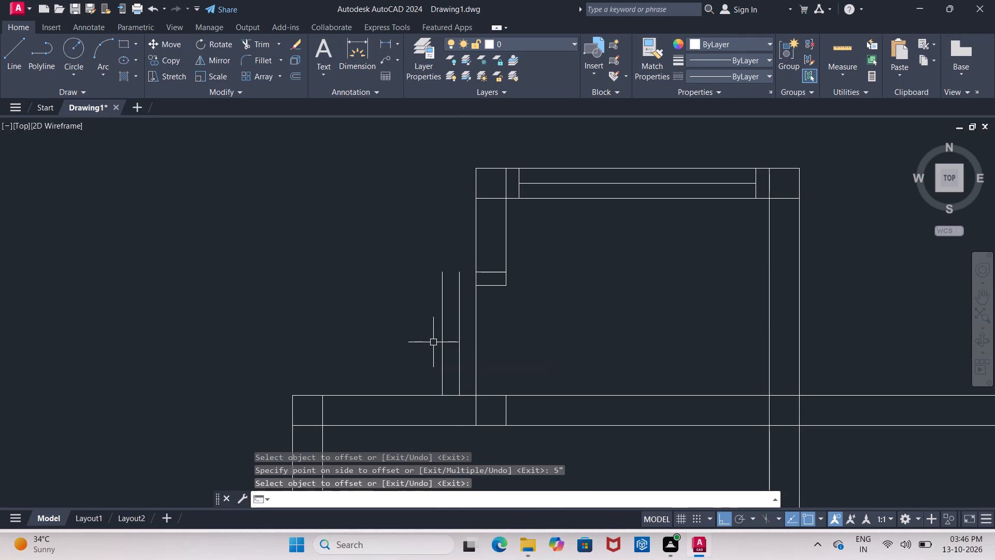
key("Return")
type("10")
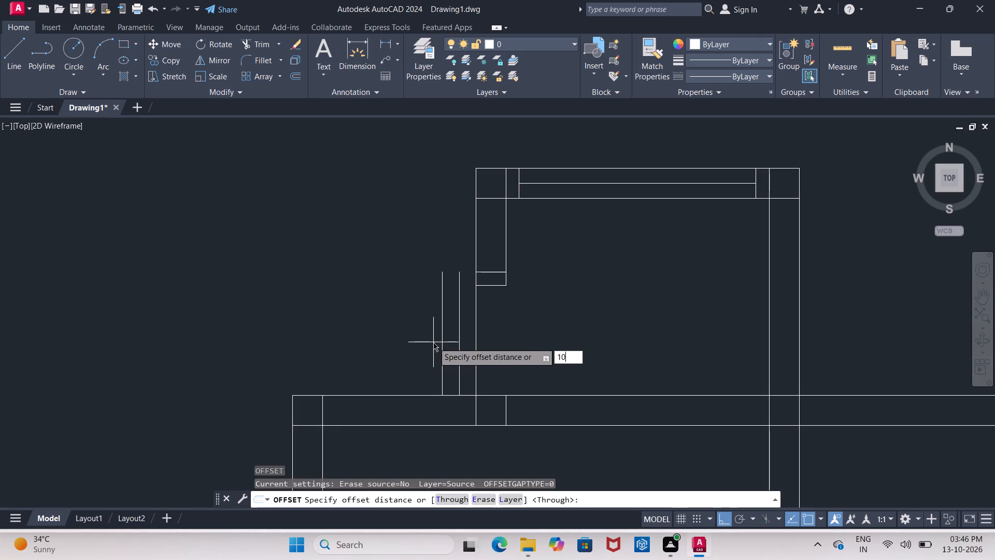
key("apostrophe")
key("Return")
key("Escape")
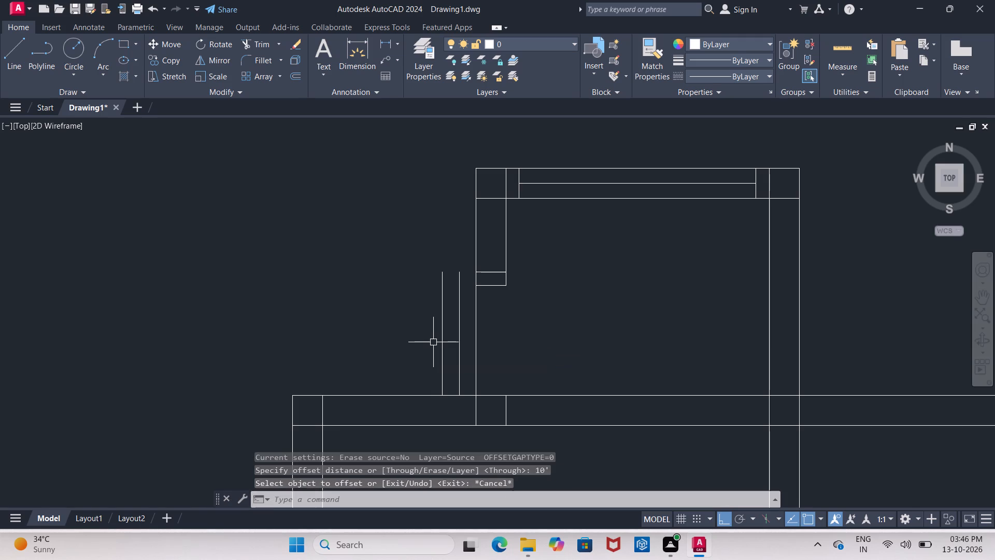
Offset the outermost vertical line beside the opening 10" outward to the left.
key("Return")
type("10")
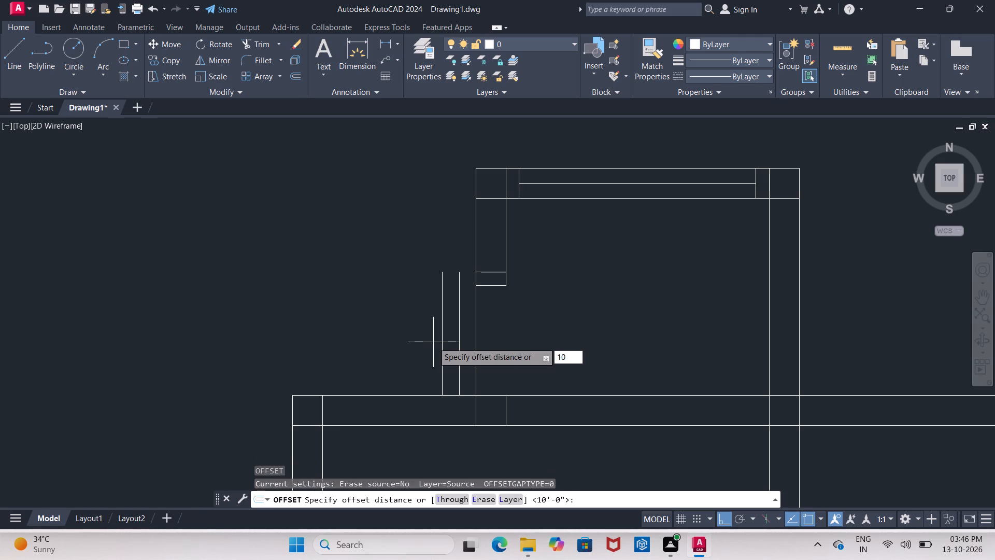
key("shift+quotedbl")
key("Return")
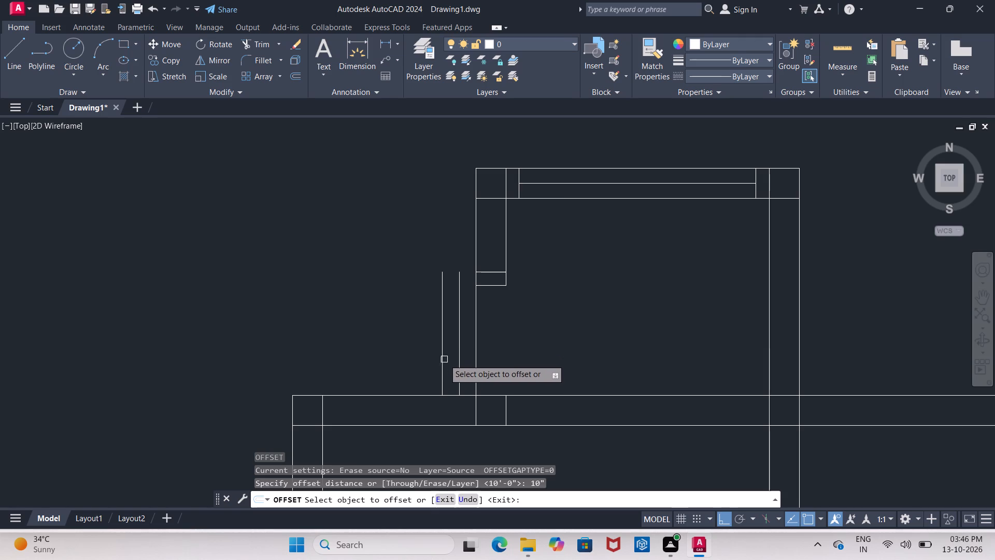
left_click(442, 361)
left_click(351, 363)
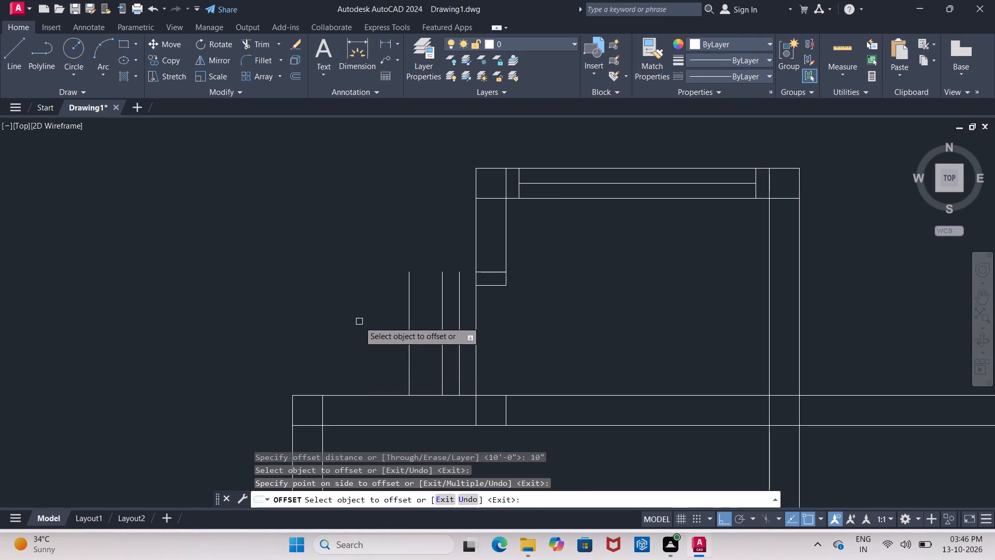
middle_click_drag(359, 321, 360, 307)
key("Escape")
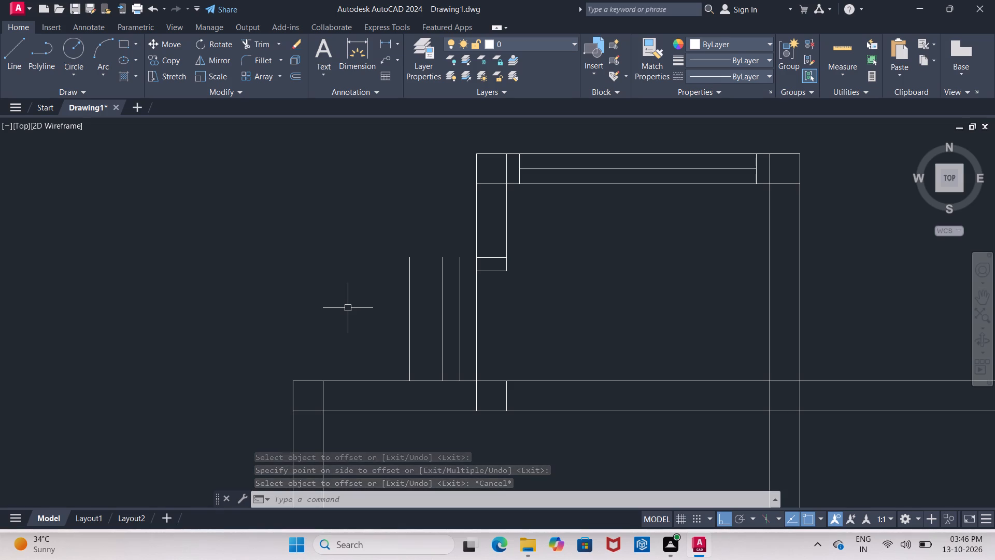
Extend the short horizontal line at the top of the left-wall opening outward to the outermost of the parallel vertical lines.
type("EX")
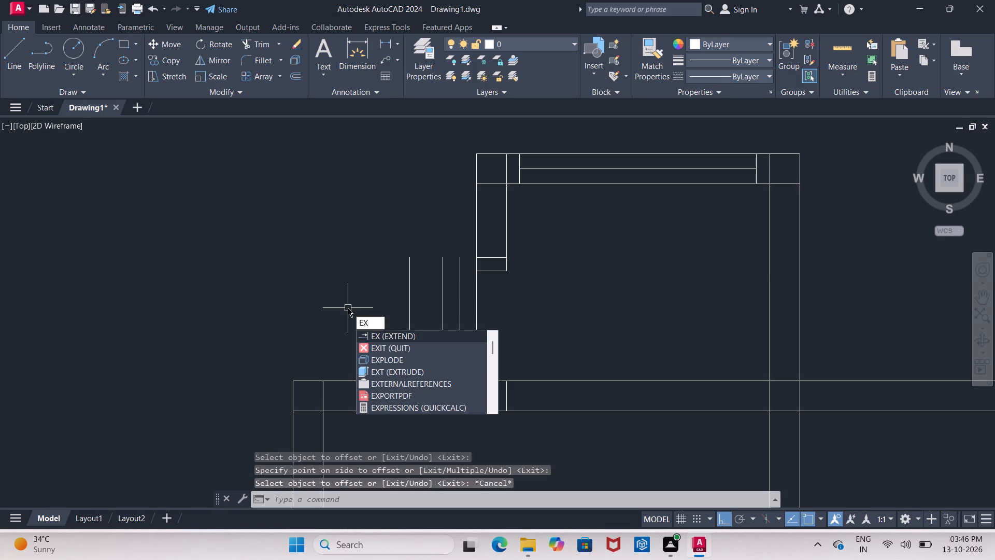
left_click(393, 335)
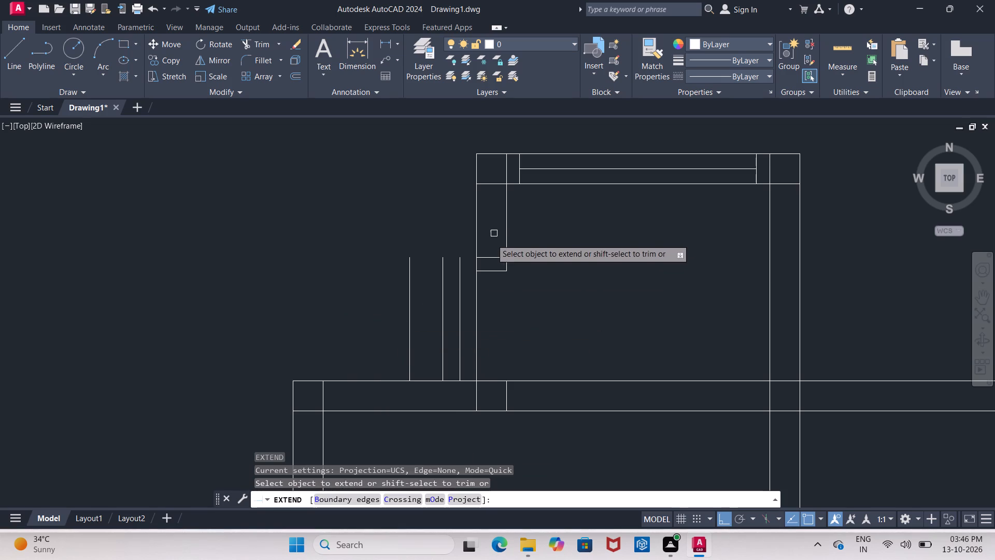
left_click(487, 258)
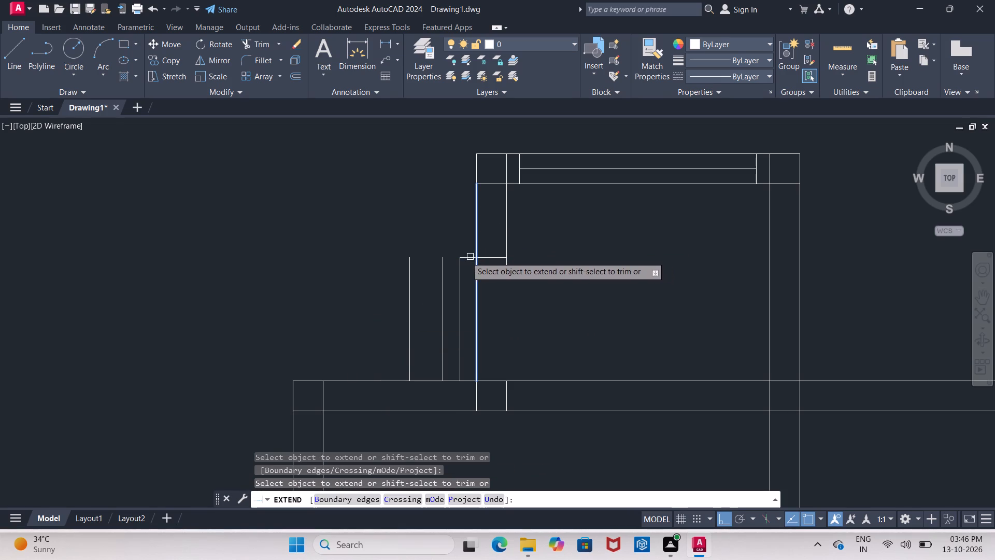
scroll(467, 258, "up", 1)
left_click(467, 258)
left_click(452, 258)
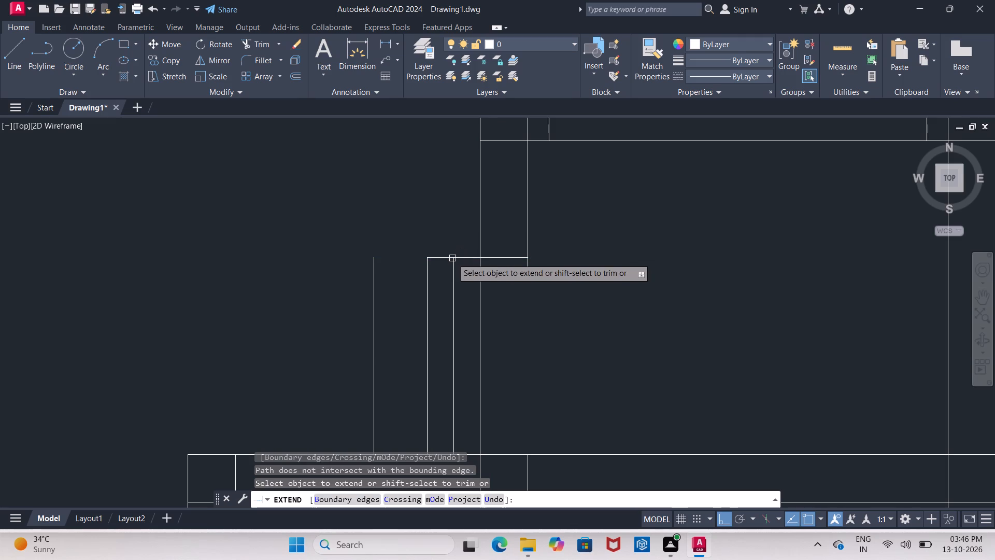
left_click(440, 258)
middle_click_drag(429, 230, 422, 181)
scroll(418, 208, "down", 1)
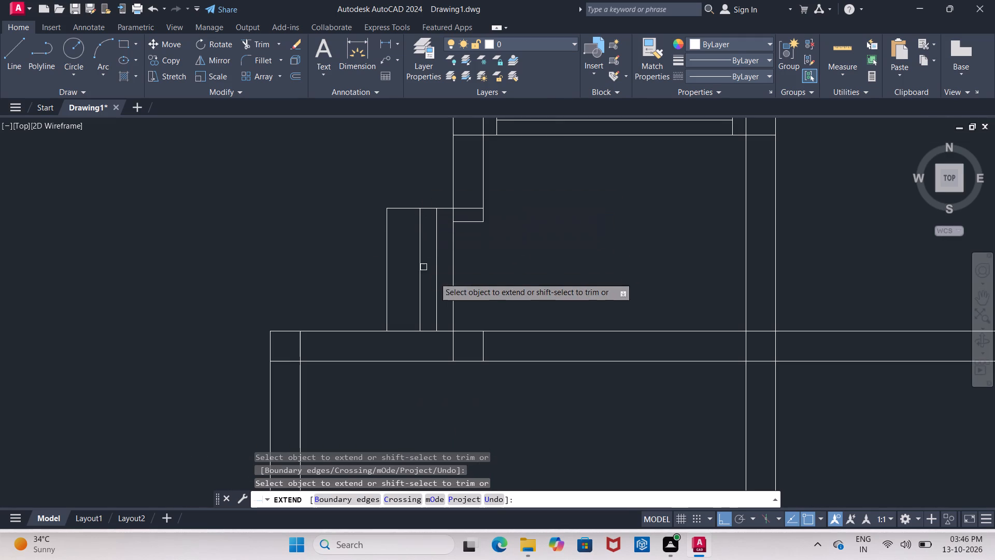
middle_click_drag(522, 283, 528, 261)
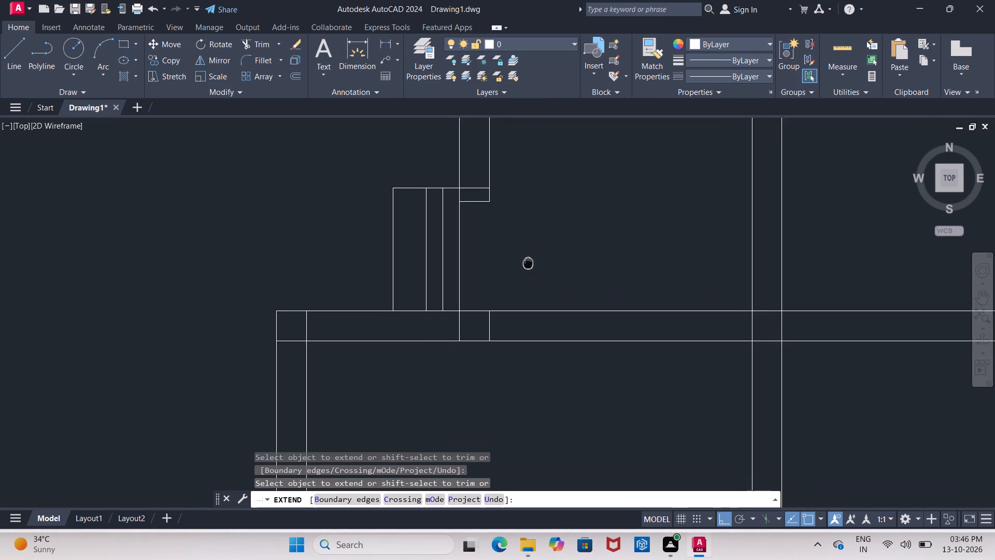
middle_click_drag(528, 261, 506, 266)
scroll(530, 258, "down", 1)
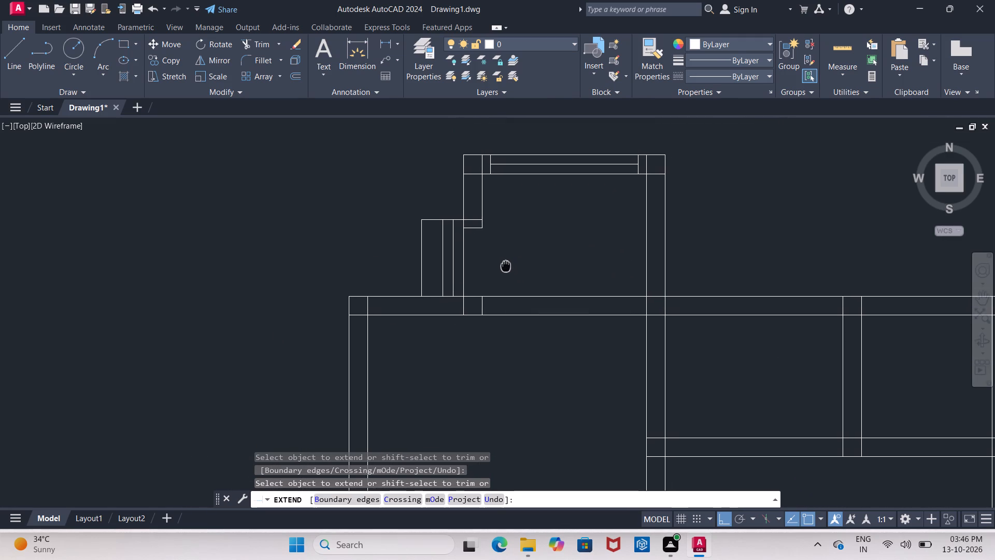
middle_click_drag(506, 266, 502, 257)
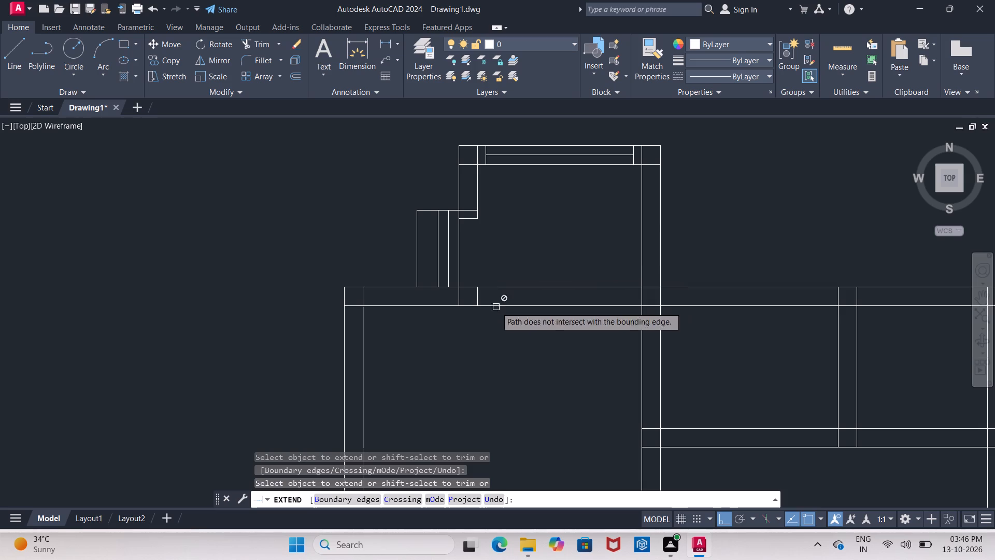
scroll(496, 307, "up", 2)
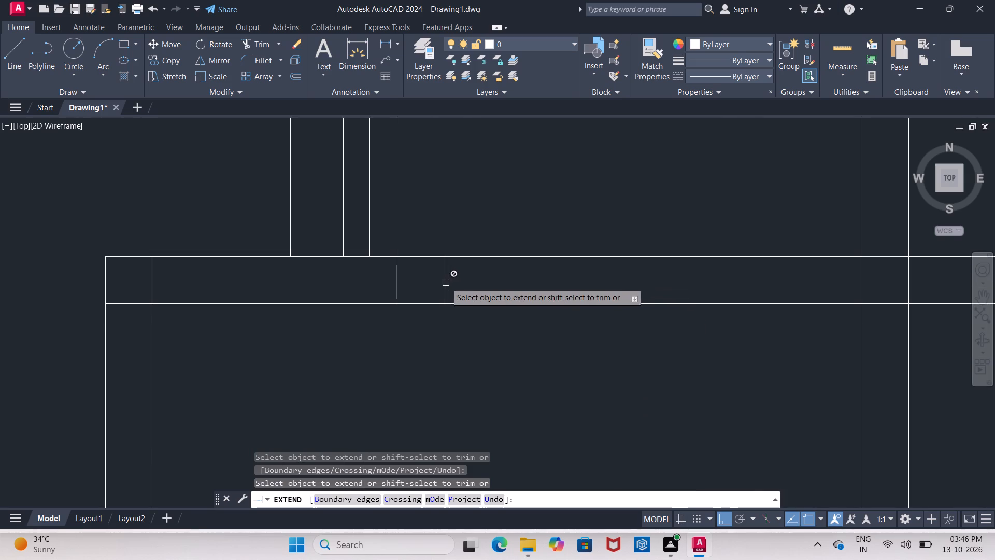
double_click(441, 284)
key("Escape")
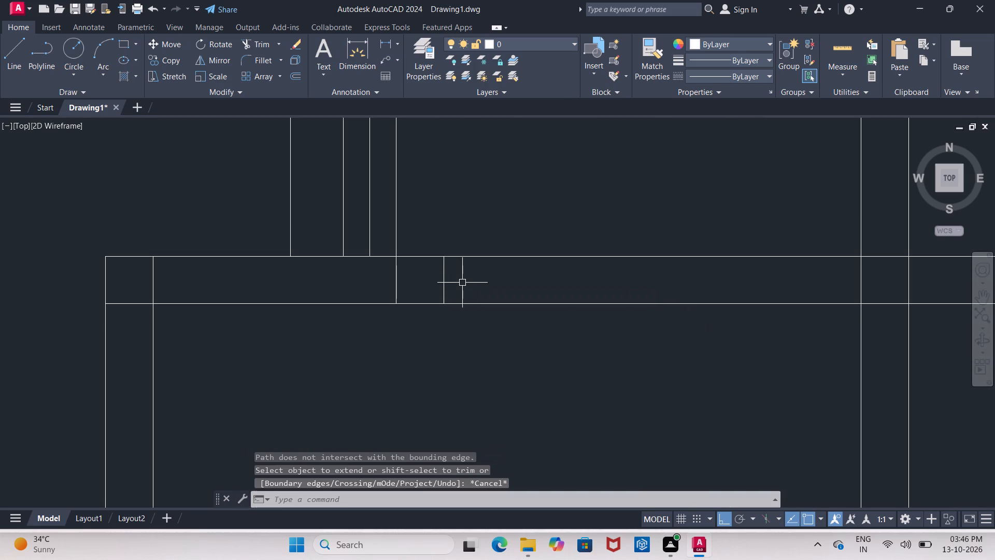
Trim away the short vertical line crossing the horizontal wall in line with the upper left wall's inner face.
type("TR")
key("Return")
key("Return")
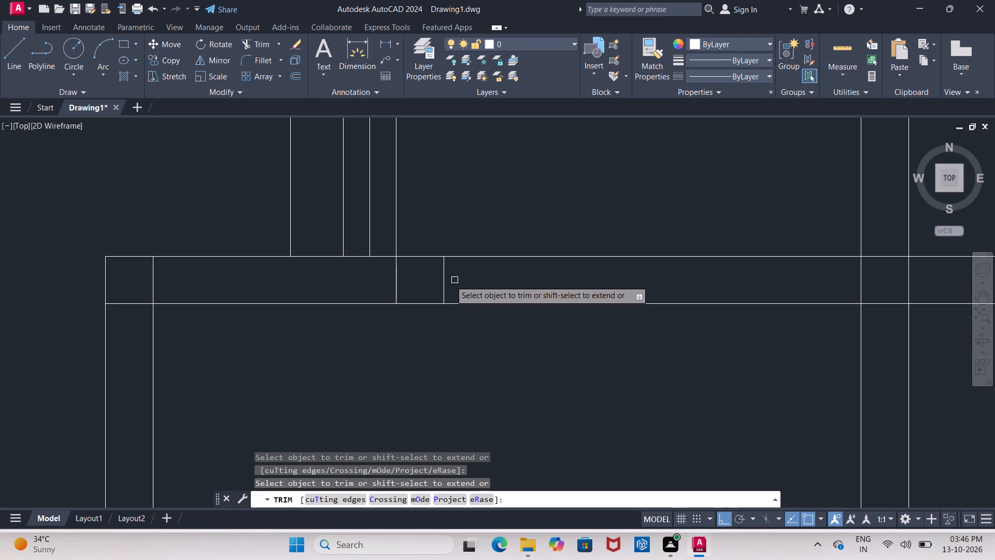
left_click(441, 281)
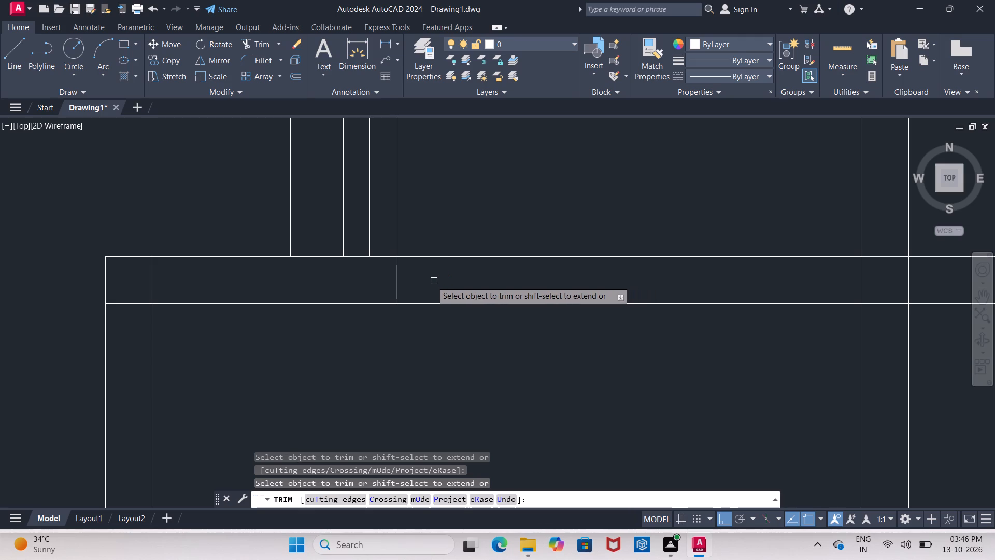
key("Escape")
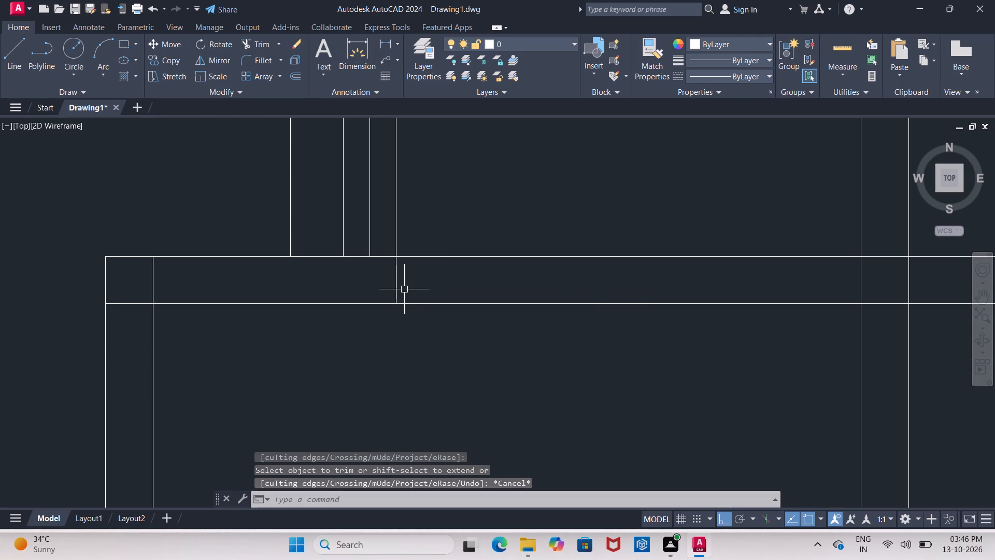
Offset the remaining short vertical line across the horizontal wall, below the left wall's outer face, 2" to the left.
key("o")
key("Return")
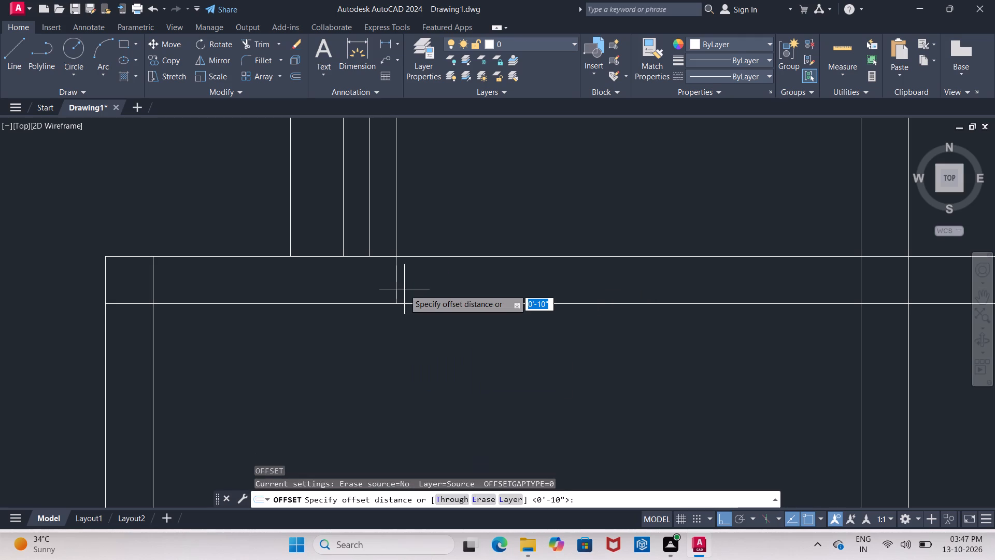
key("2")
key("shift+quotedbl")
key("Return")
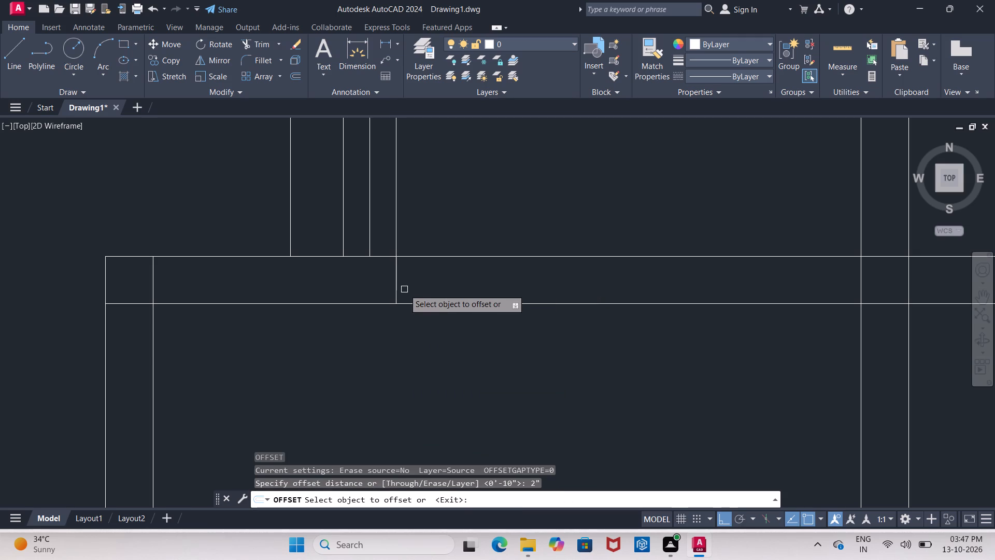
left_click(397, 272)
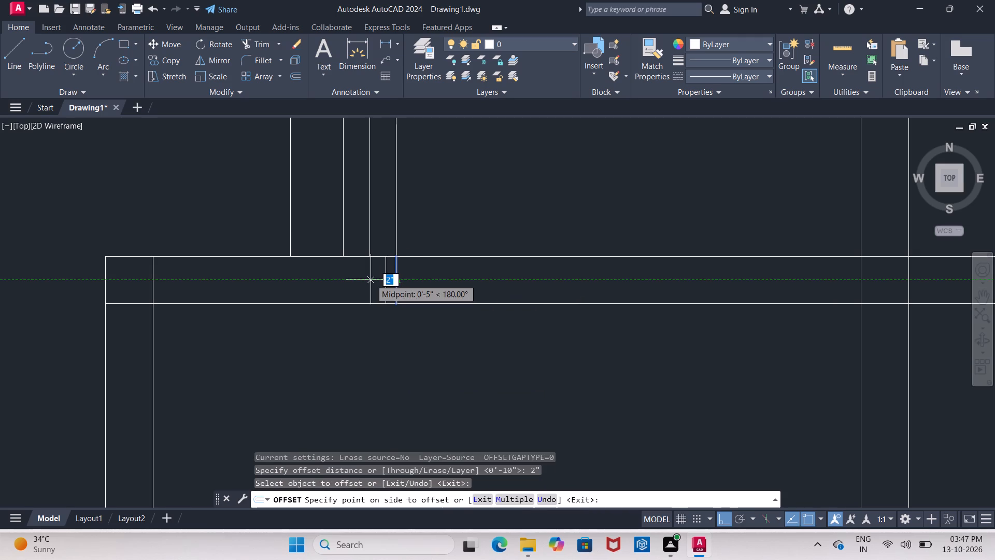
left_click(371, 279)
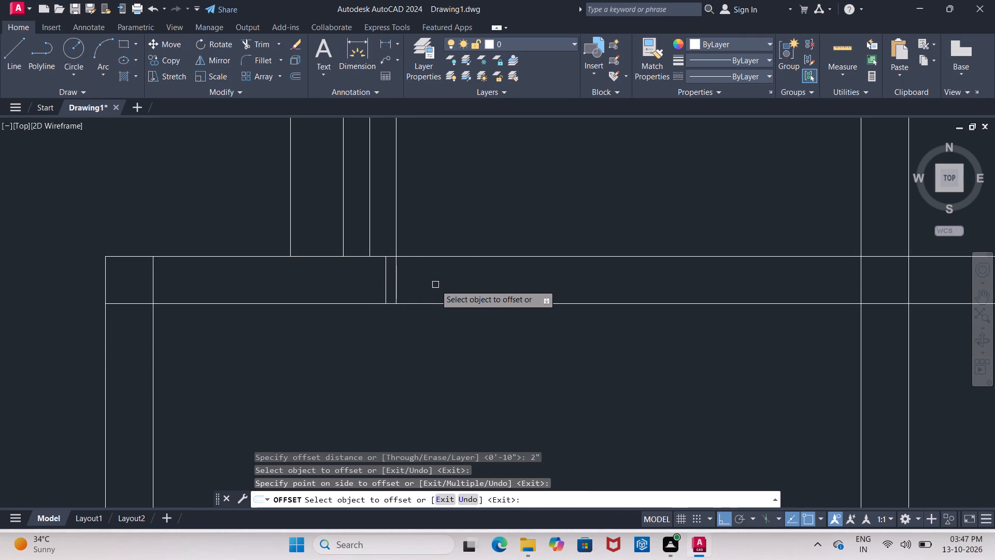
type("TR")
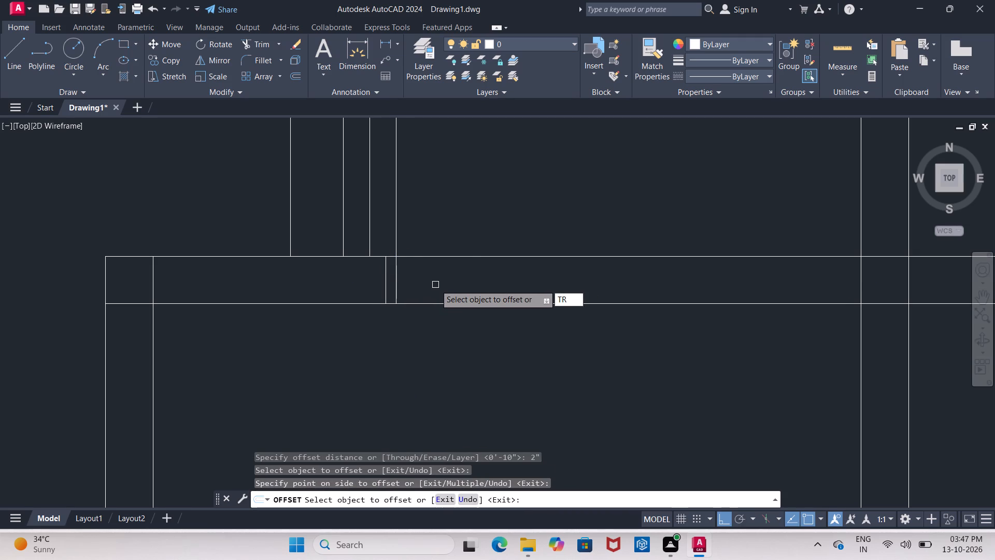
key("Return")
key("Return")
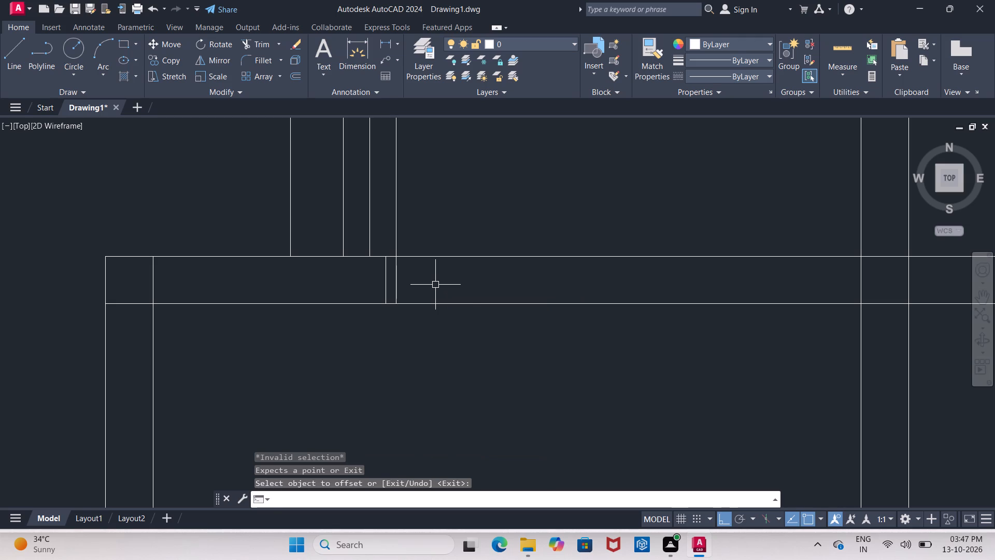
Trim away the original short vertical line across the horizontal wall, keeping the 2" offset copy.
type("TR")
key("Return")
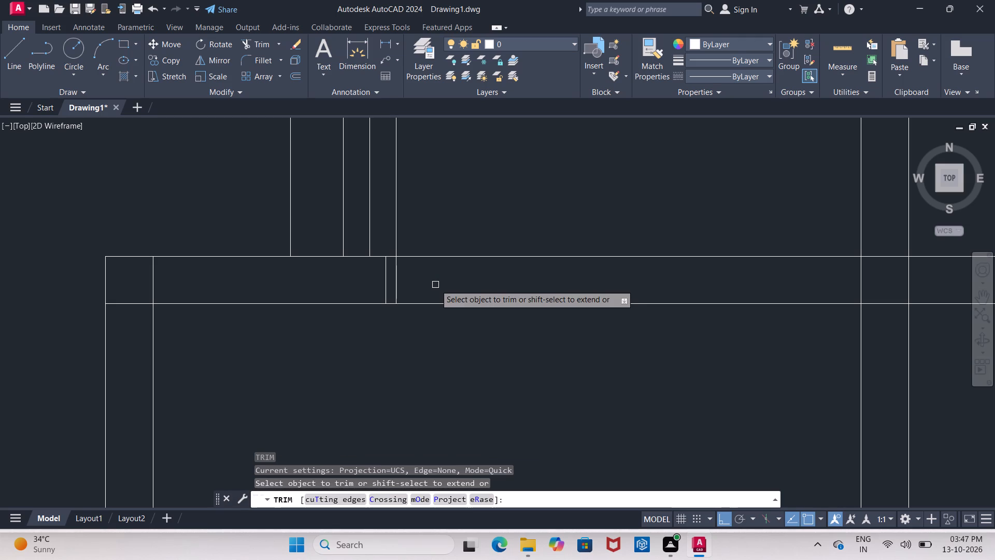
scroll(435, 285, "up", 2)
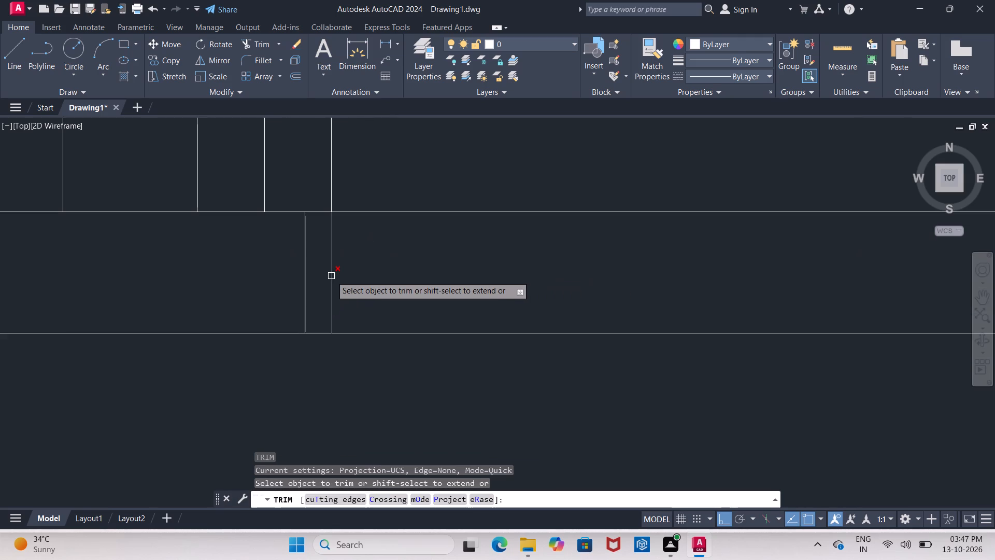
left_click(331, 276)
scroll(340, 274, "down", 1)
middle_click_drag(353, 273, 360, 273)
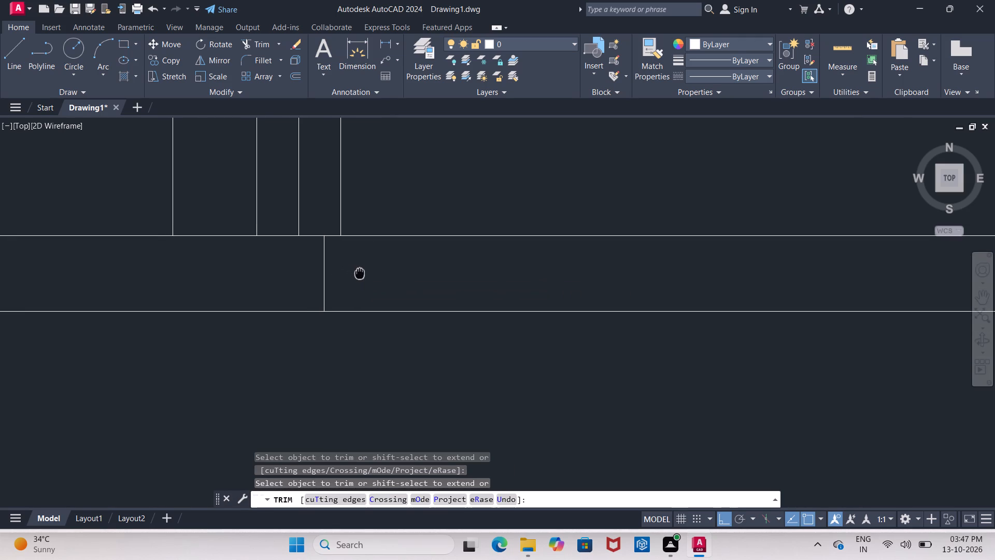
middle_click_drag(360, 273, 361, 274)
key("Escape")
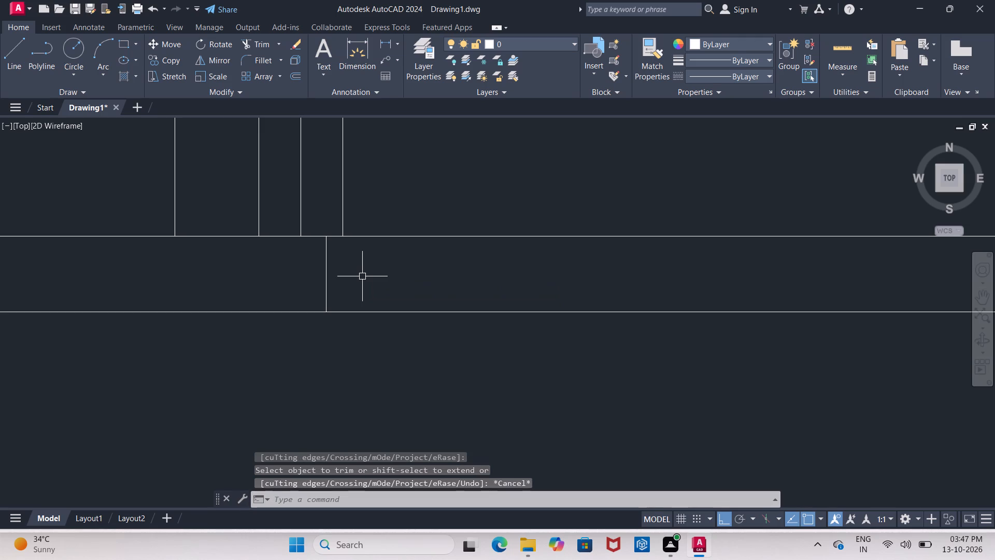
Offset the short vertical line across the horizontal wall 3'6" to the right to mark the opening's other side.
key("o")
key("Return")
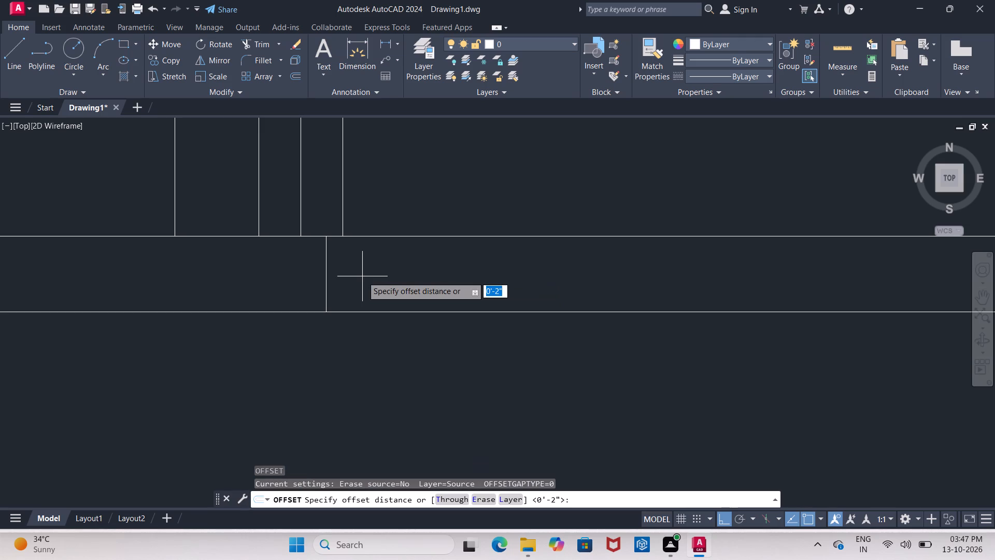
type("3'6")
key("shift+quotedbl")
key("Return")
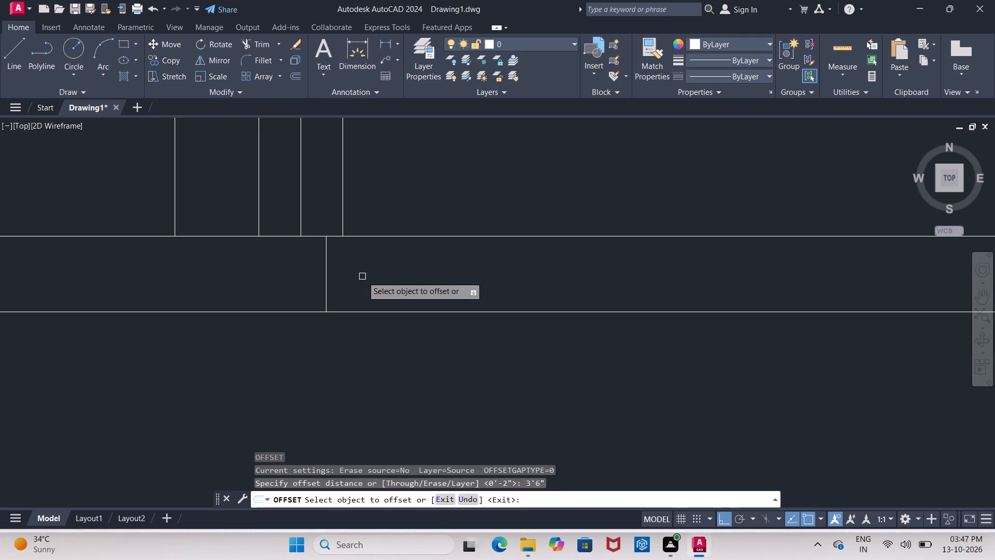
left_click(325, 276)
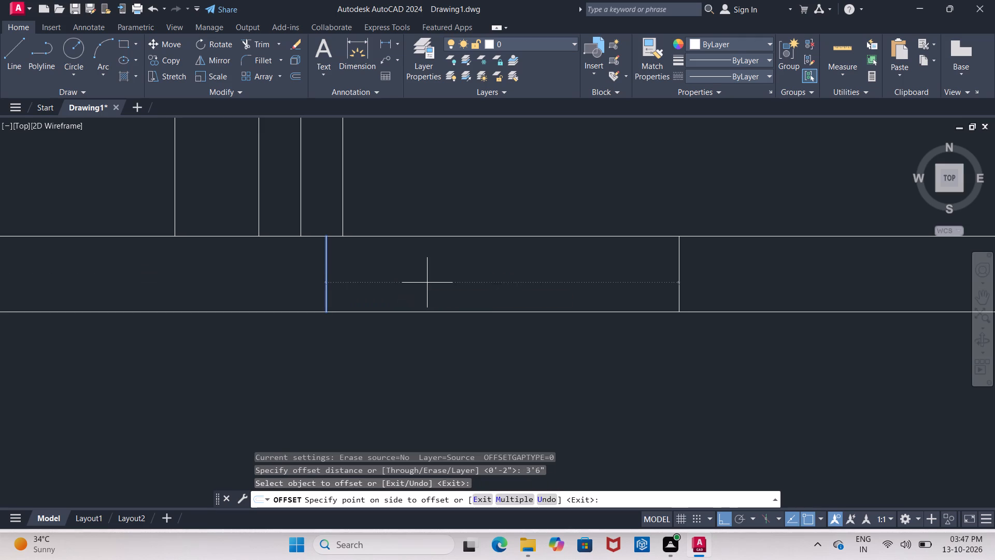
left_click(427, 283)
scroll(427, 283, "down", 4)
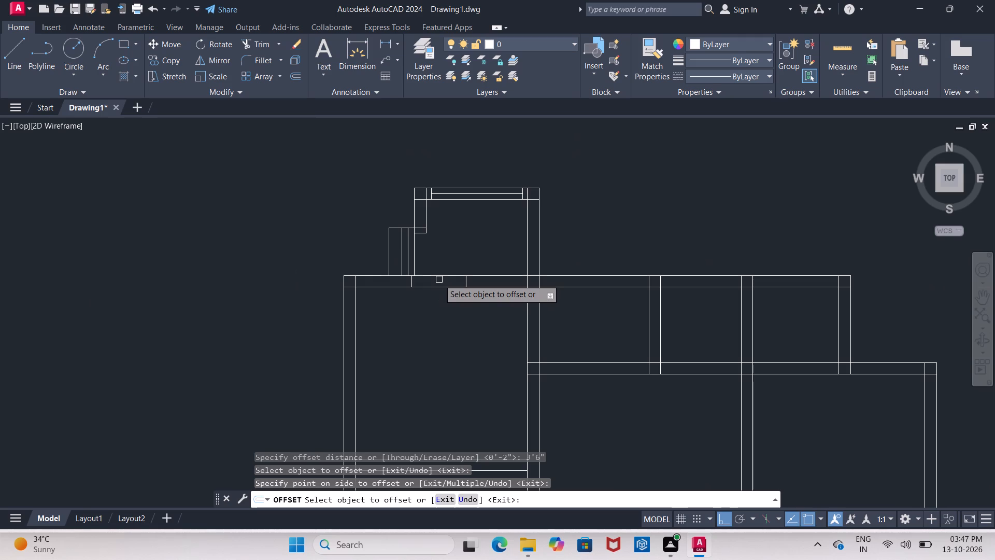
key("Escape")
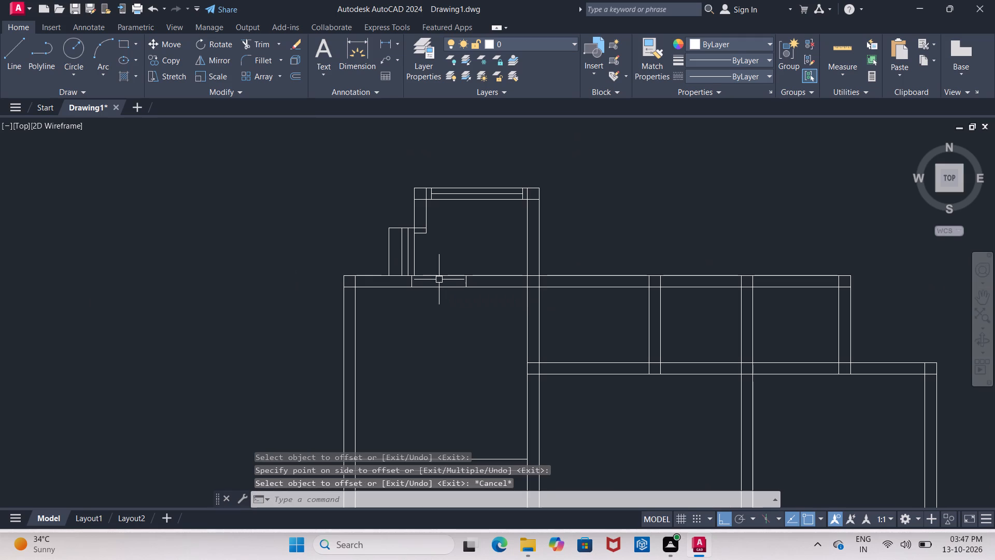
Offset the horizontal wall's top line 4.5" downward into the wall thickness.
key("o")
key("Return")
type("4.5\"")
key("Return")
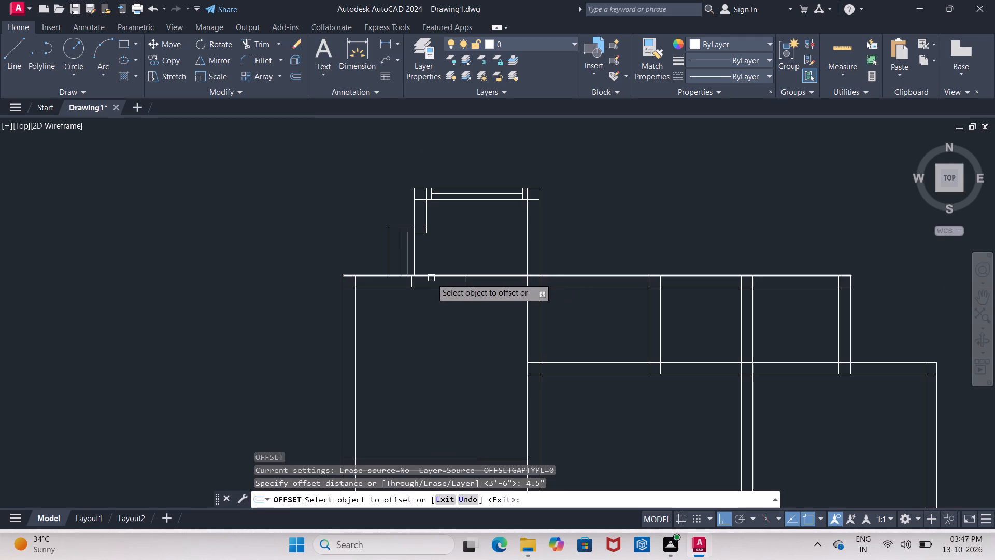
scroll(435, 269, "up", 3)
left_click(447, 301)
left_click(449, 319)
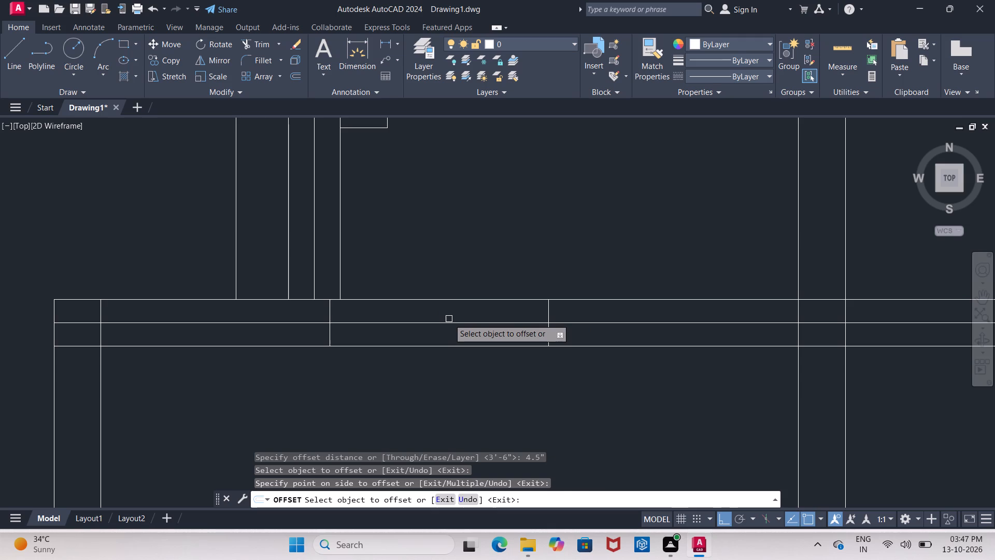
key("Escape")
Trim the horizontal wall's 4.5" middle line outside the 3'6" opening, from the wall's left end to the upper space's right wall.
type("TR")
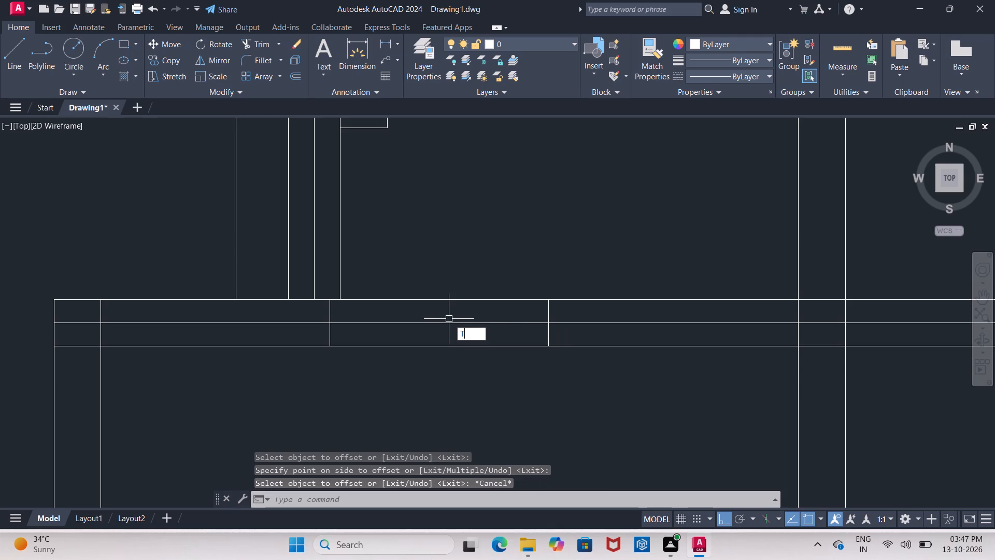
left_click(516, 347)
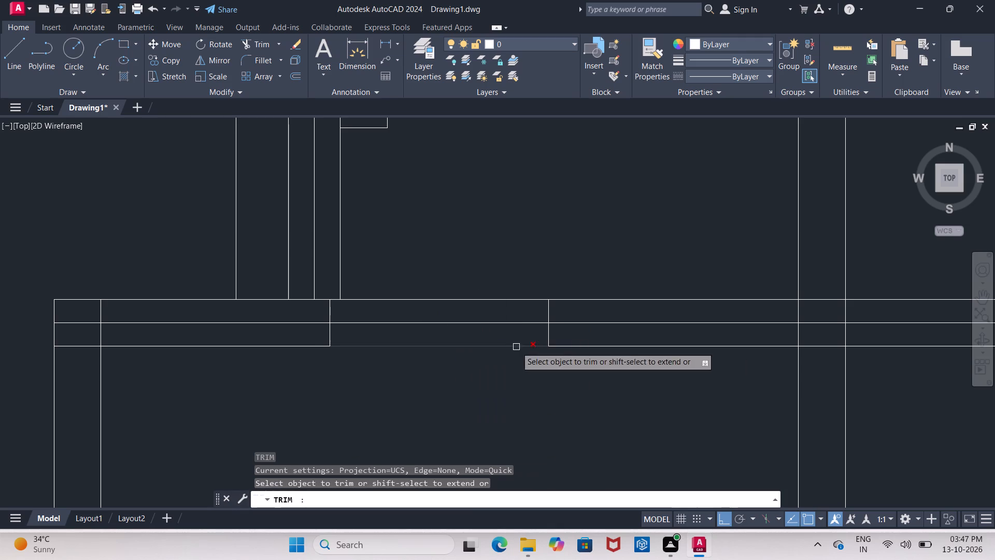
left_click(596, 320)
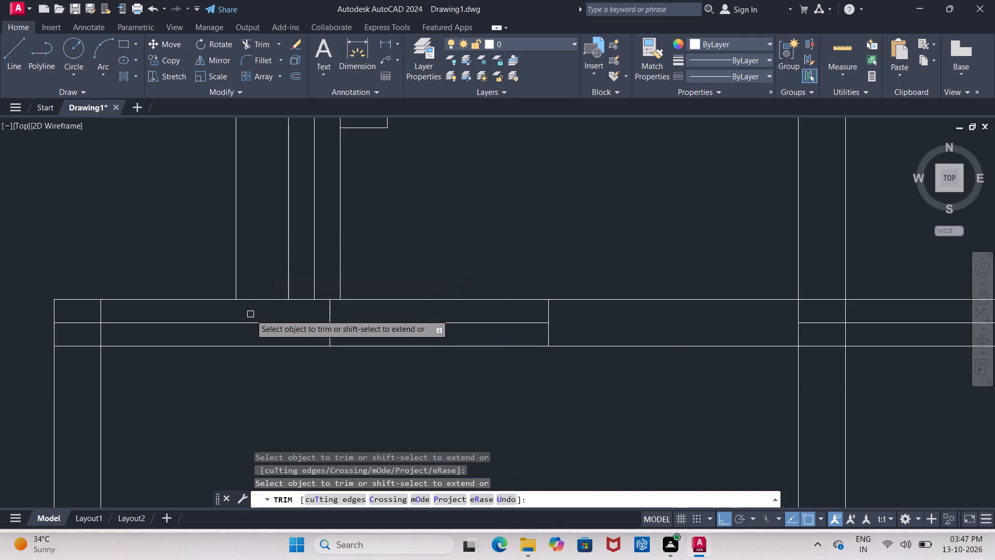
left_click(174, 313)
left_click(211, 333)
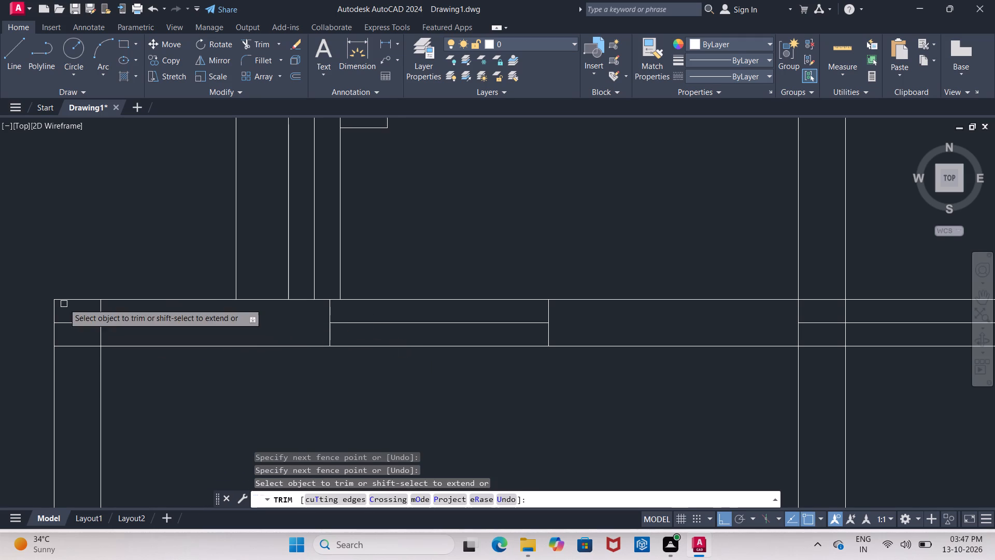
left_click(67, 312)
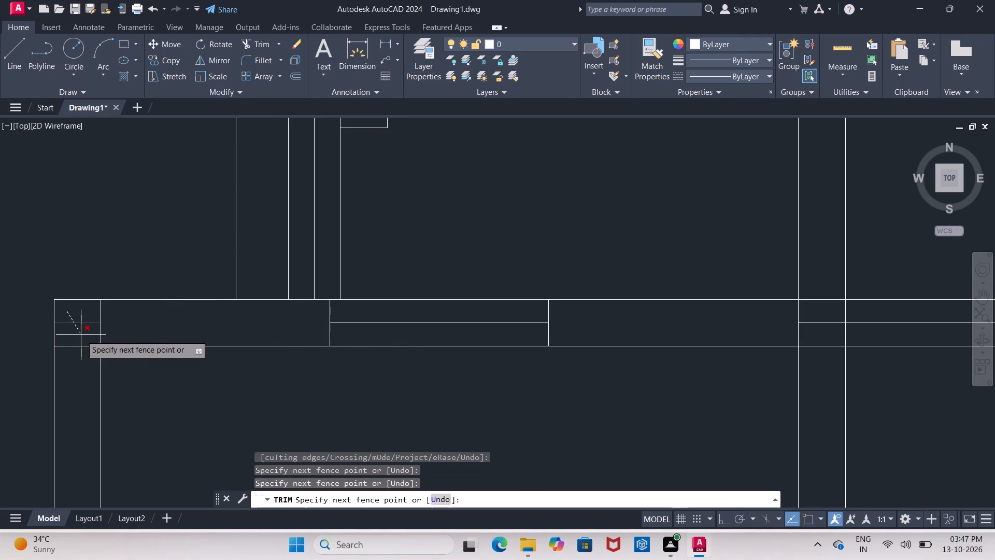
left_click(81, 333)
scroll(123, 339, "down", 2)
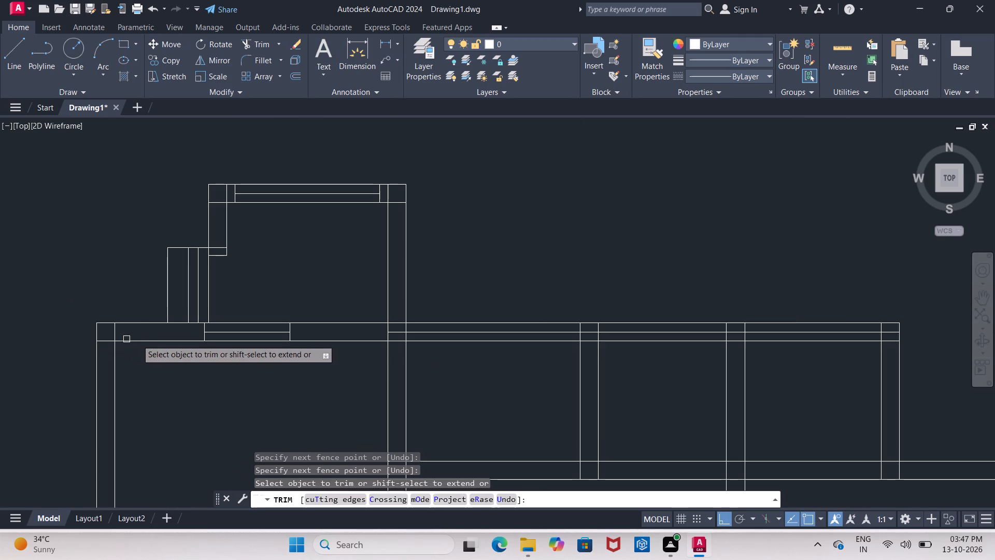
middle_click_drag(474, 382, 460, 389)
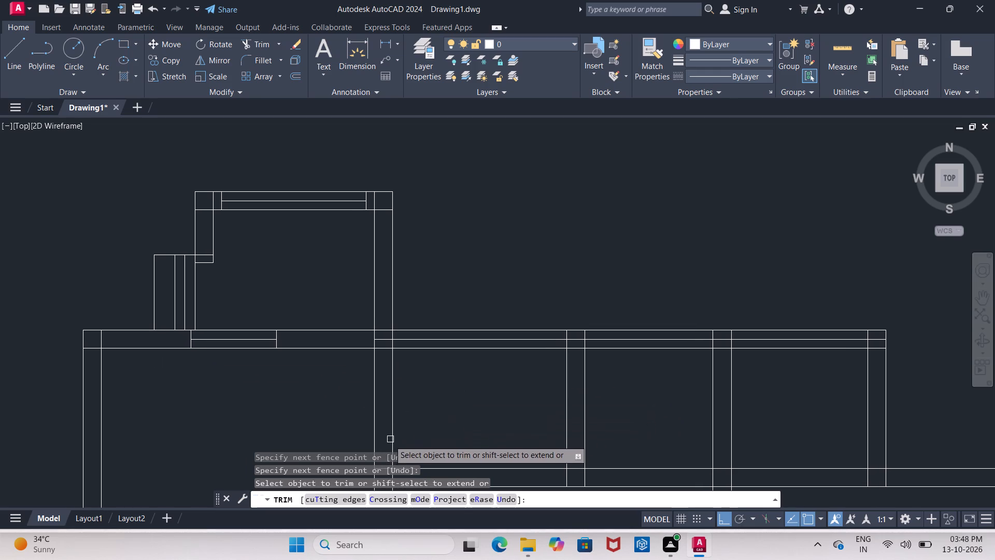
scroll(399, 359, "up", 1)
middle_click_drag(403, 360, 388, 366)
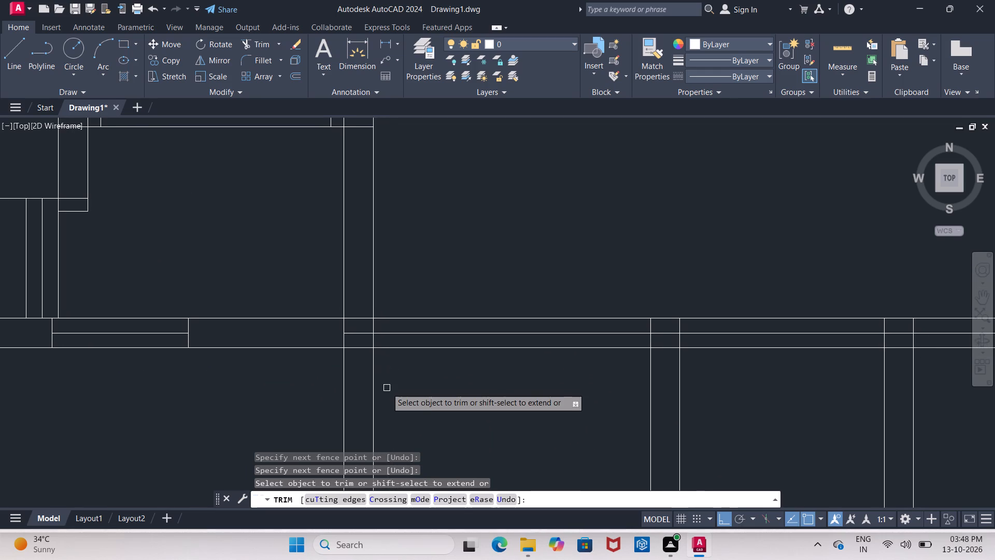
key("Escape")
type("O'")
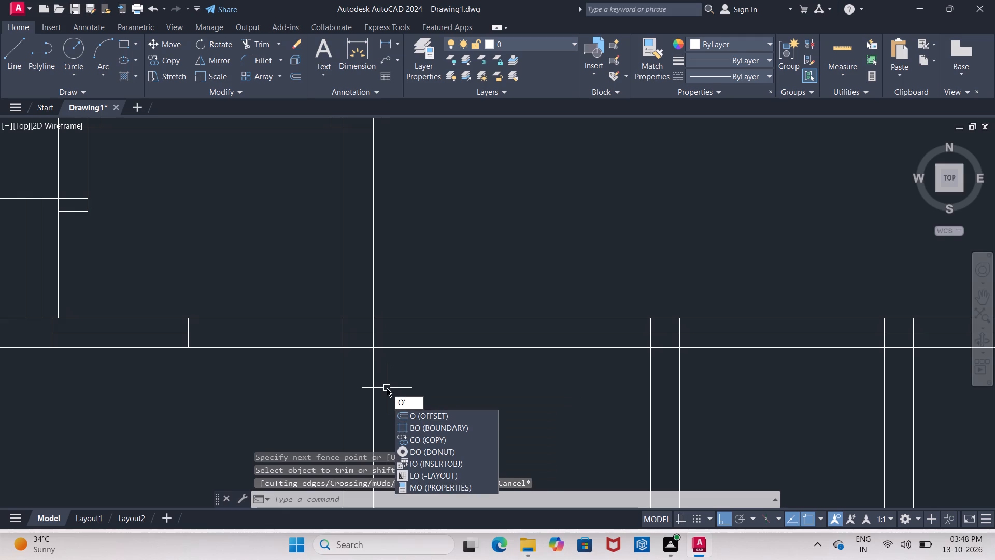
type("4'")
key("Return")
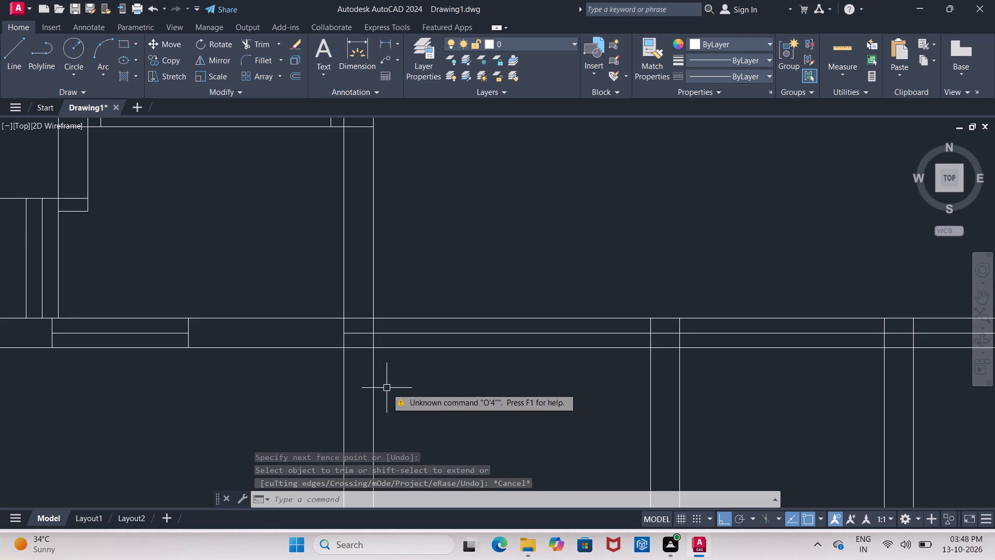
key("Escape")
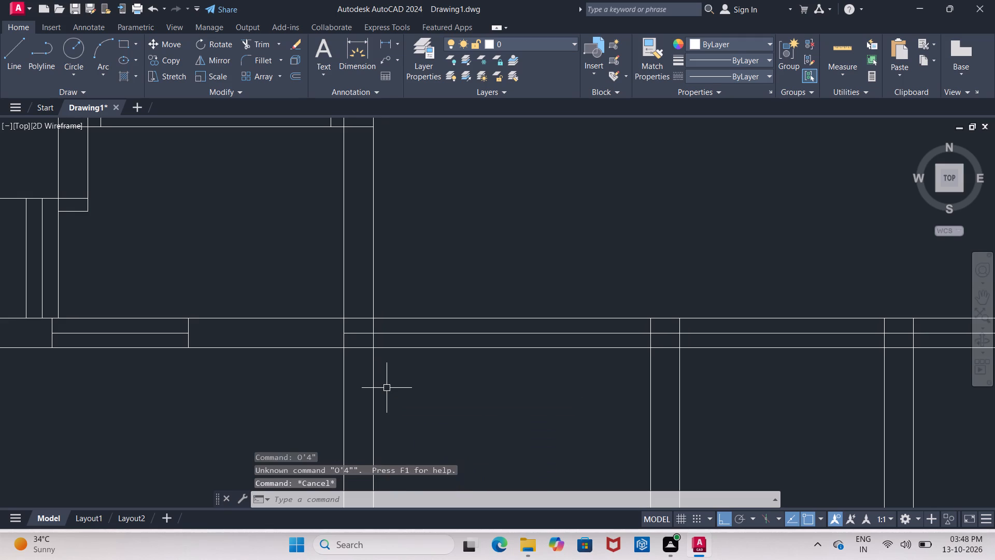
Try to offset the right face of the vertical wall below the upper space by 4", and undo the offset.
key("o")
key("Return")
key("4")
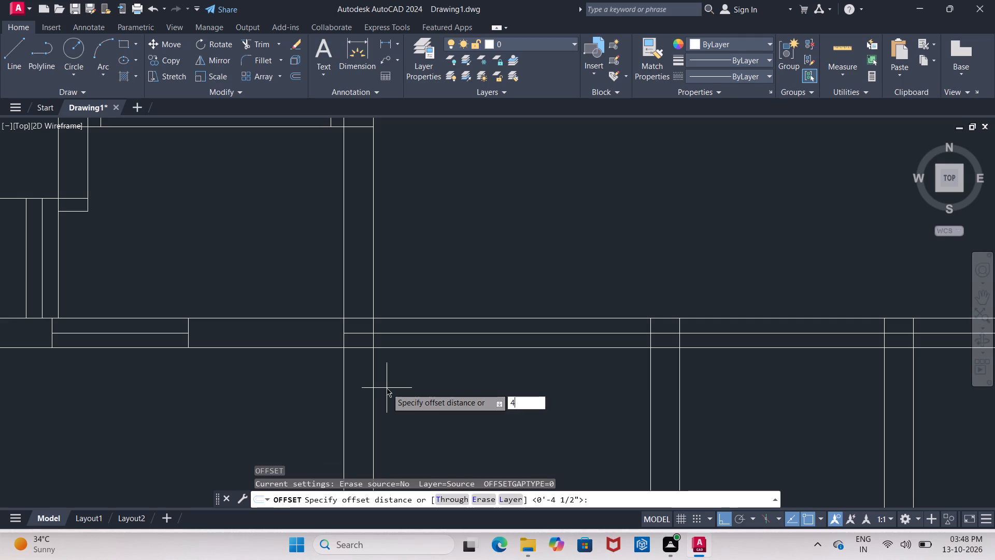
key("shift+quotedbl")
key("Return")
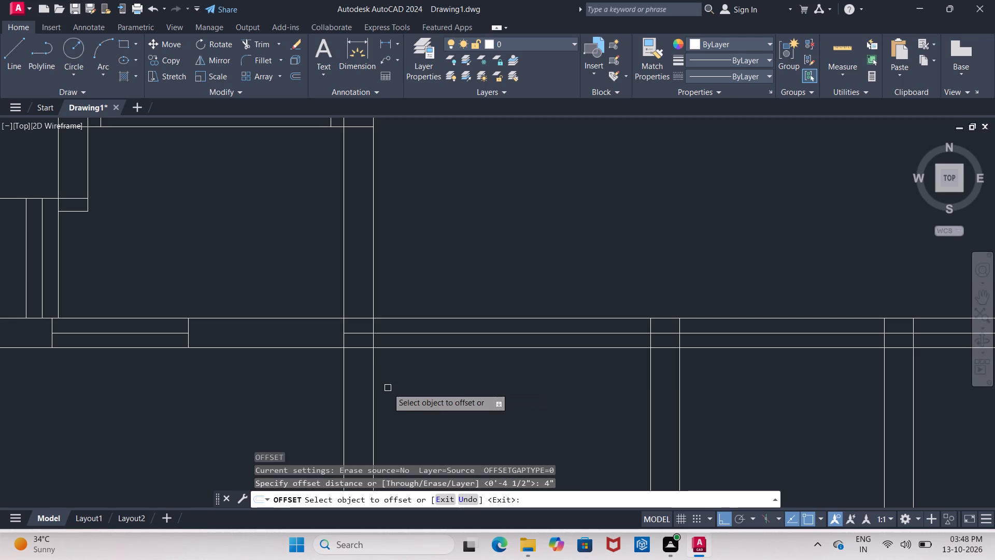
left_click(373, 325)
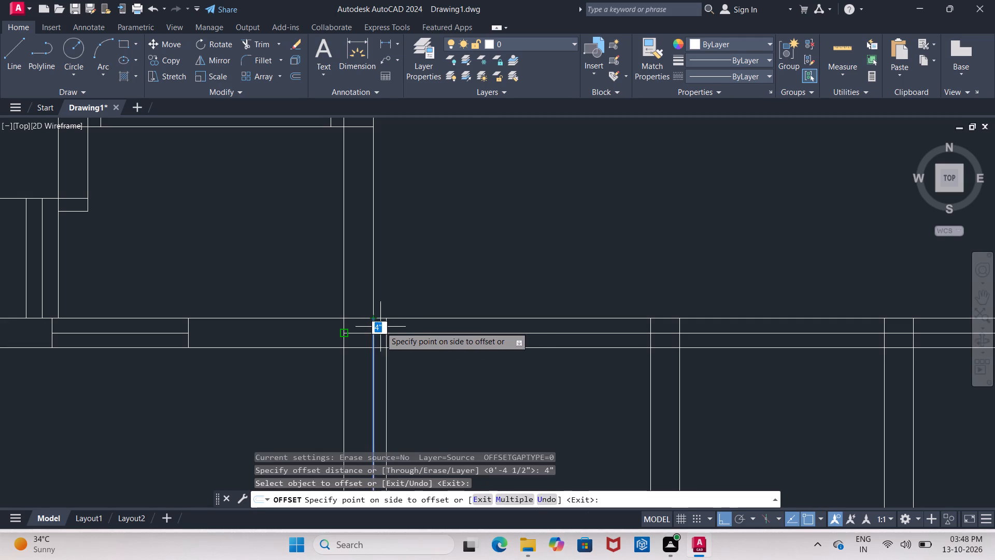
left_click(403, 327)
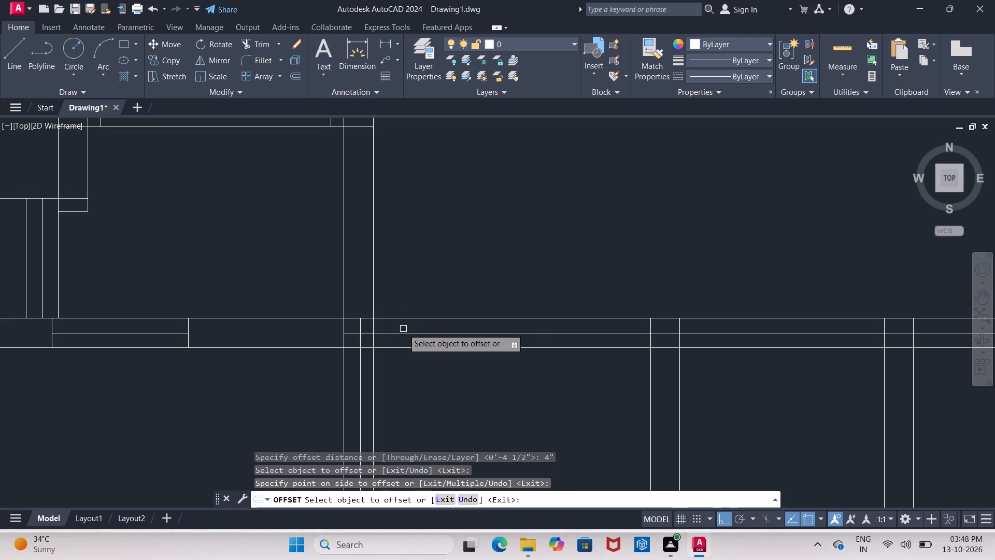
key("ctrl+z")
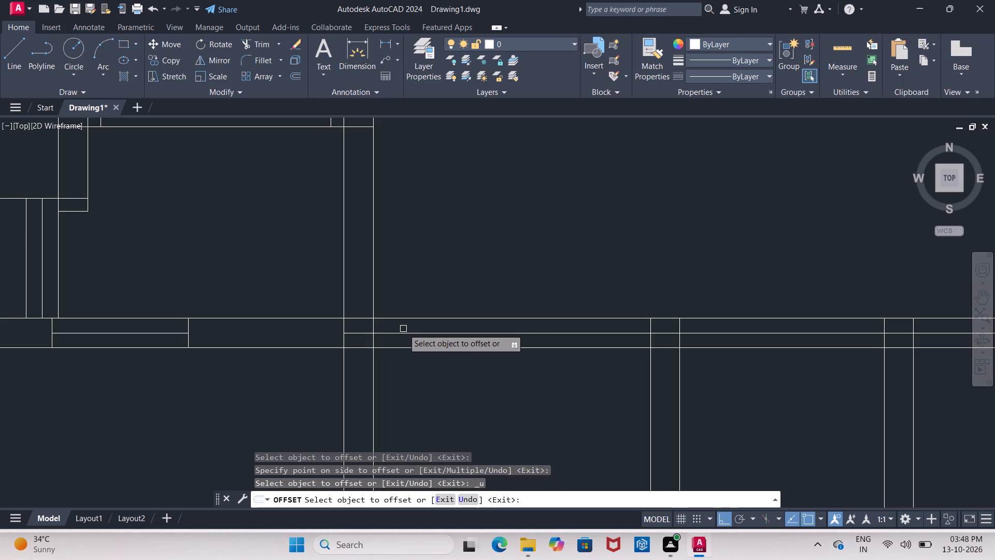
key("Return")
Offset the right face of the vertical wall below the upper space 4" to the right.
key("Return")
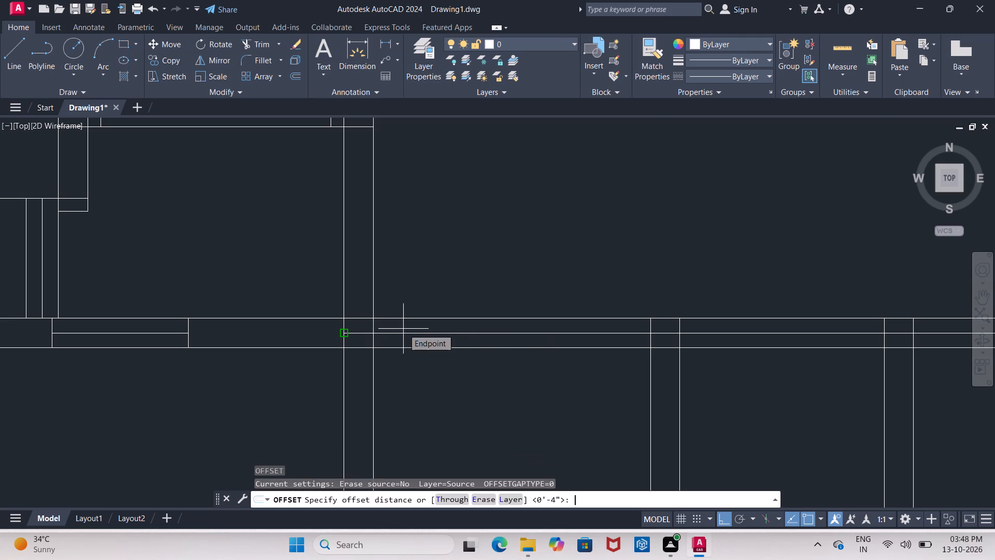
key("Return")
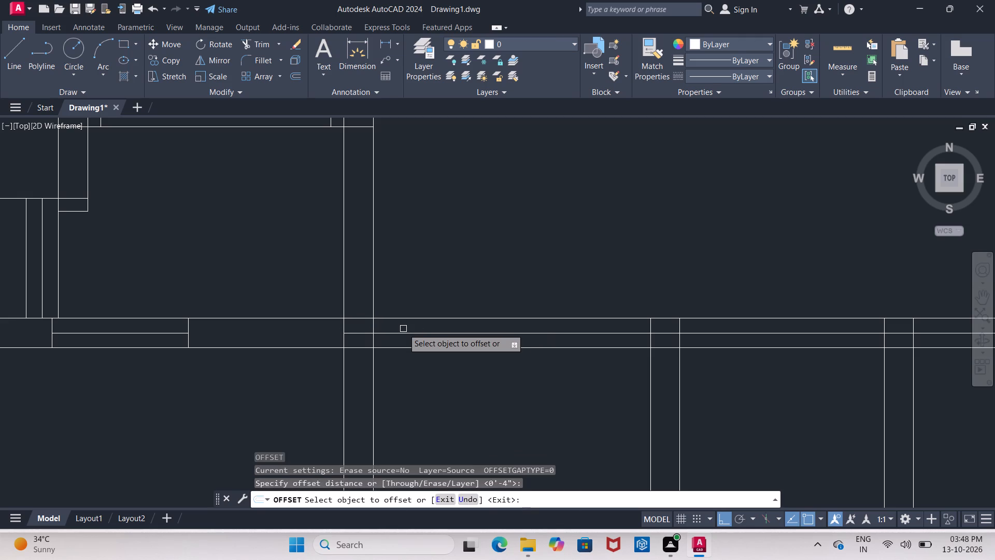
scroll(393, 329, "up", 2)
middle_click_drag(393, 329, 386, 295)
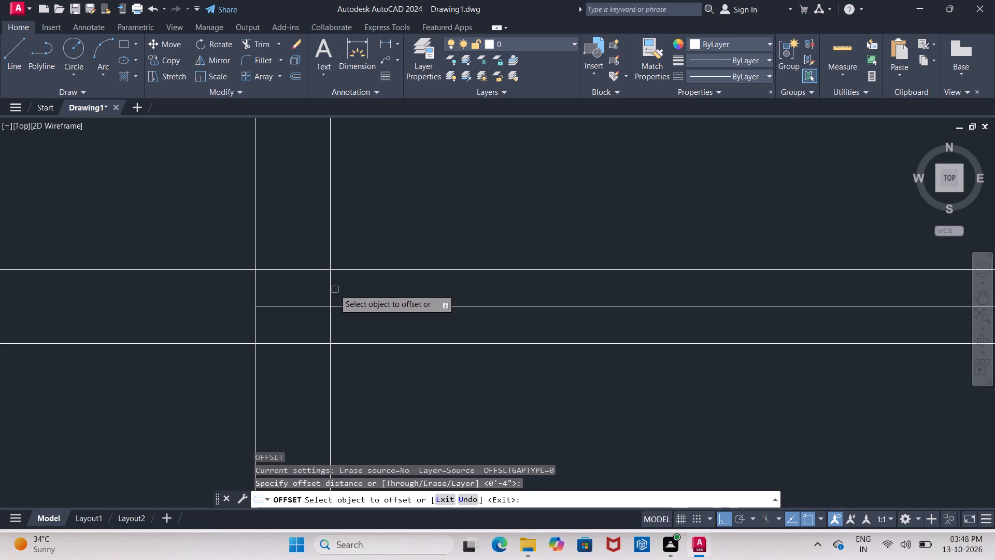
left_click(330, 287)
left_click(450, 299)
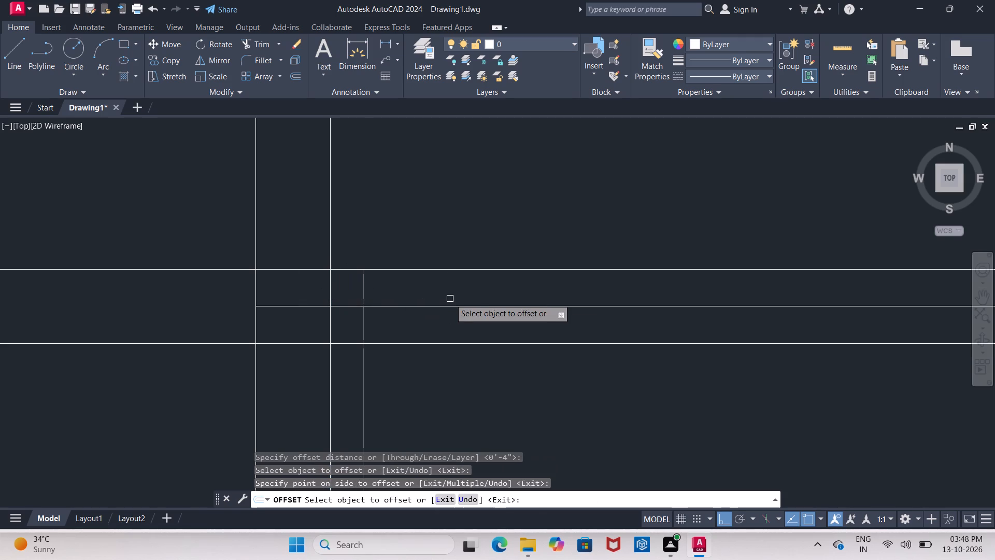
key("Return")
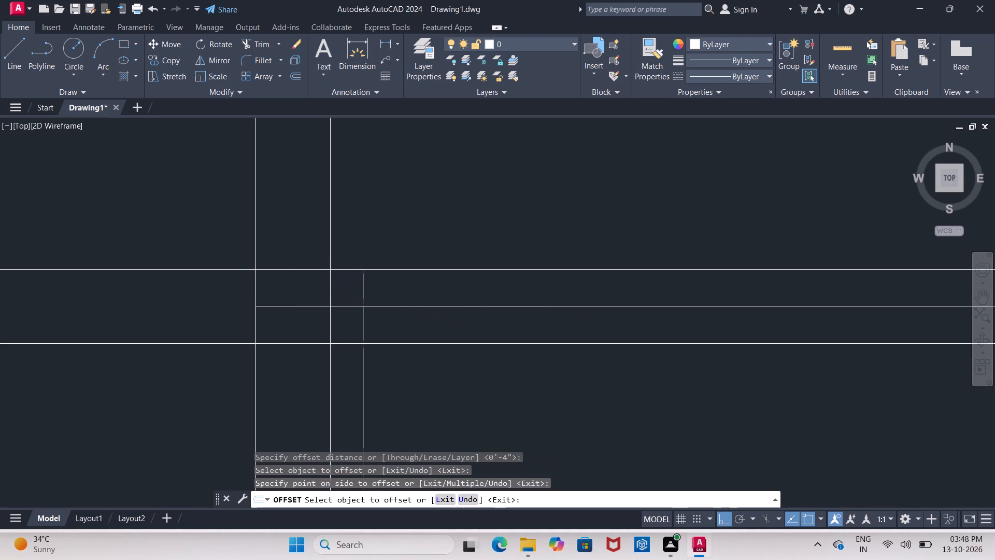
Offset the new 4" offset line 4' to the right to mark the second opening's other side.
key("Return")
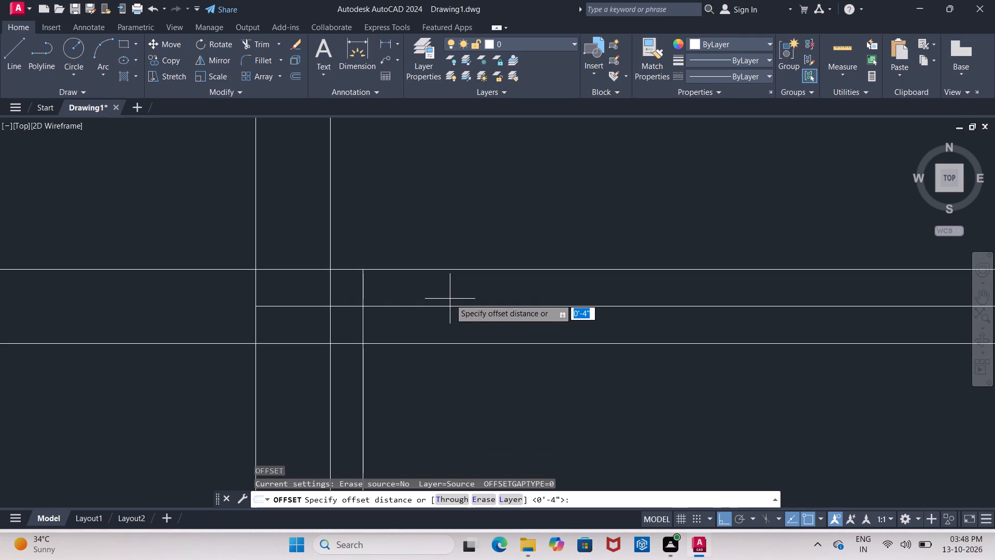
type("4'")
key("Return")
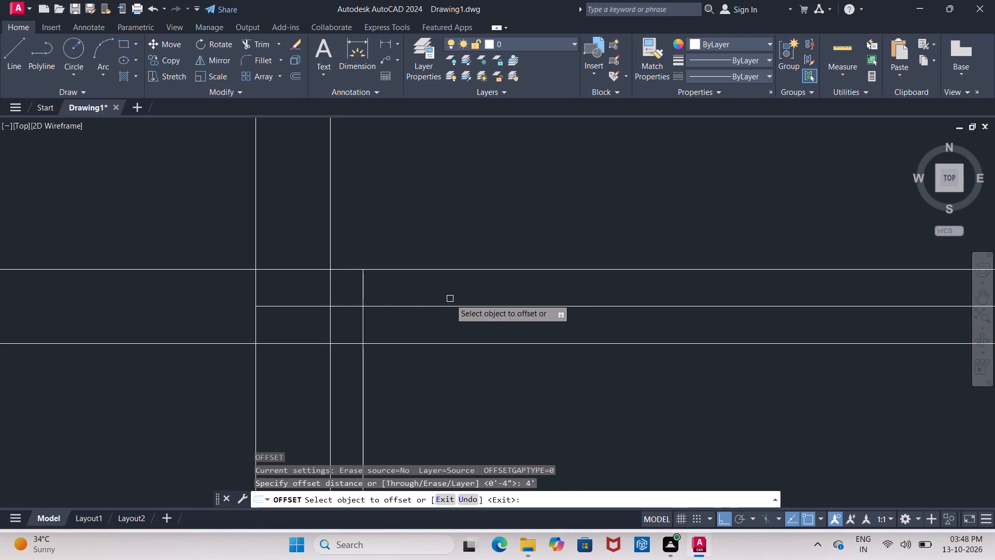
left_click(364, 291)
left_click(563, 291)
scroll(565, 291, "down", 1)
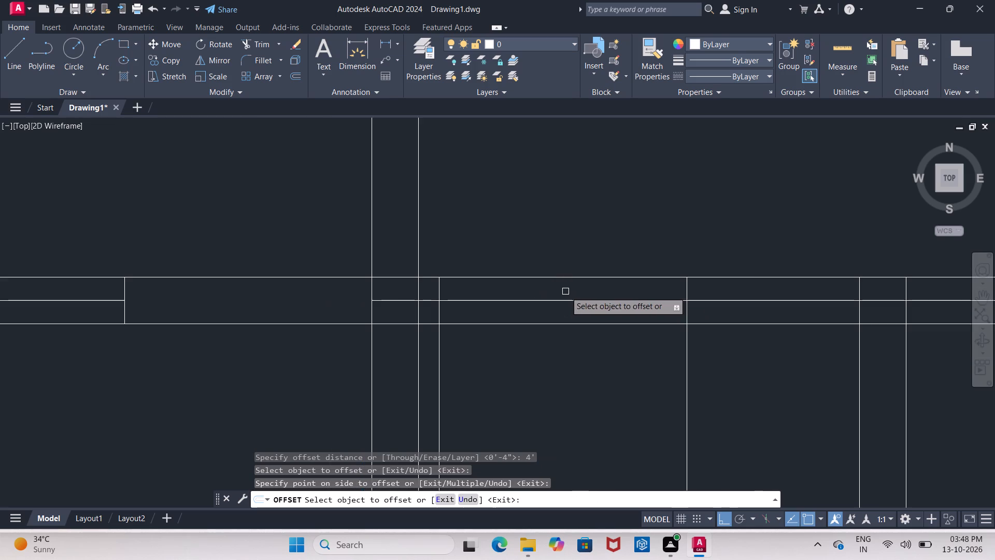
middle_click_drag(565, 291, 474, 260)
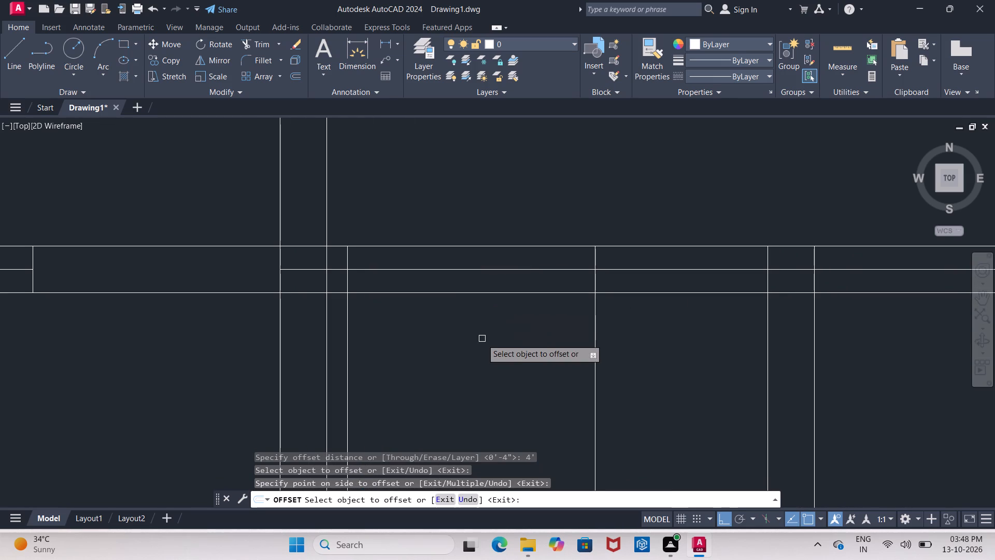
key("Escape")
Trim the second opening's two side lines below the horizontal wall.
type("TR")
key("Return")
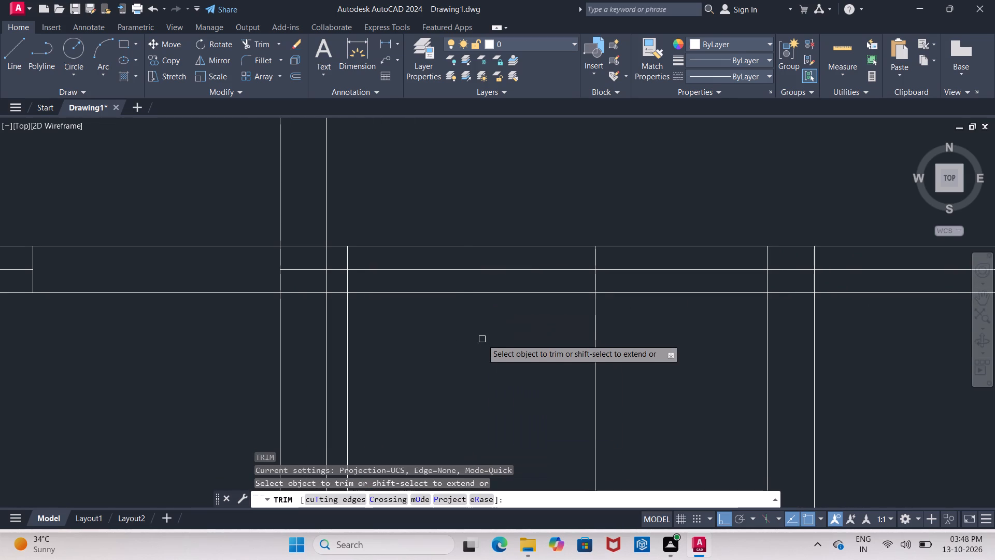
left_click_drag(343, 338, 503, 363)
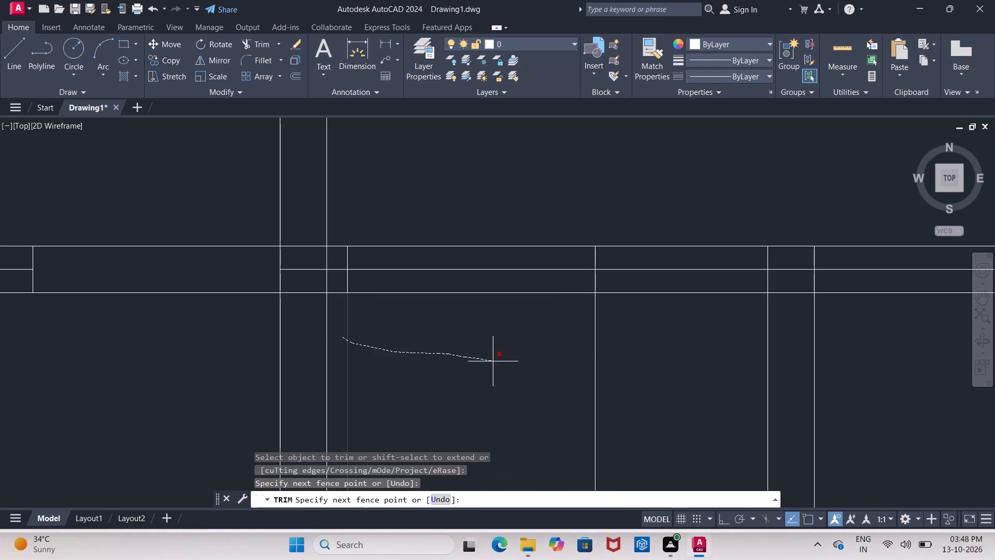
left_click_drag(503, 363, 608, 370)
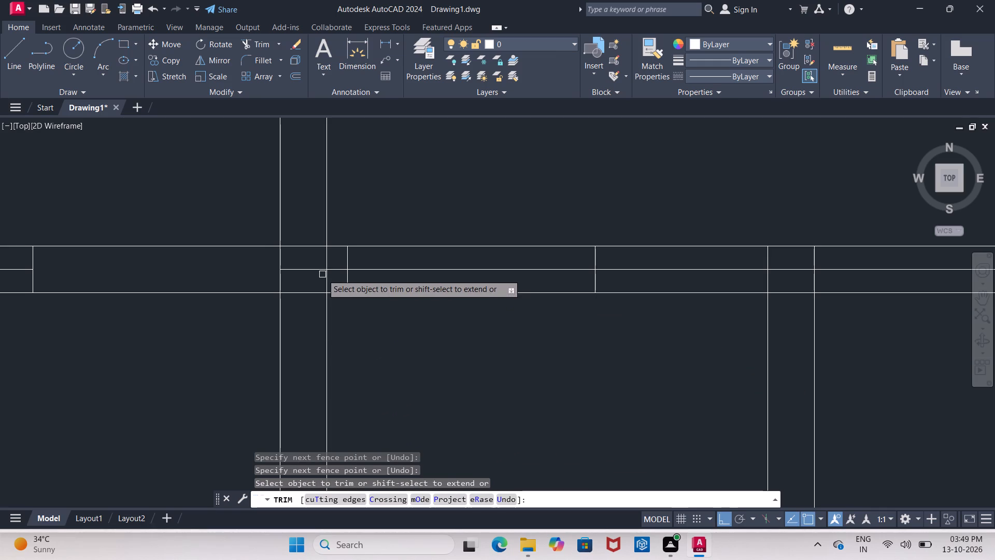
Trim the wall's middle line on both sides of the 4' opening, through the adjoining vertical walls' thickness.
left_click(340, 271)
double_click(305, 268)
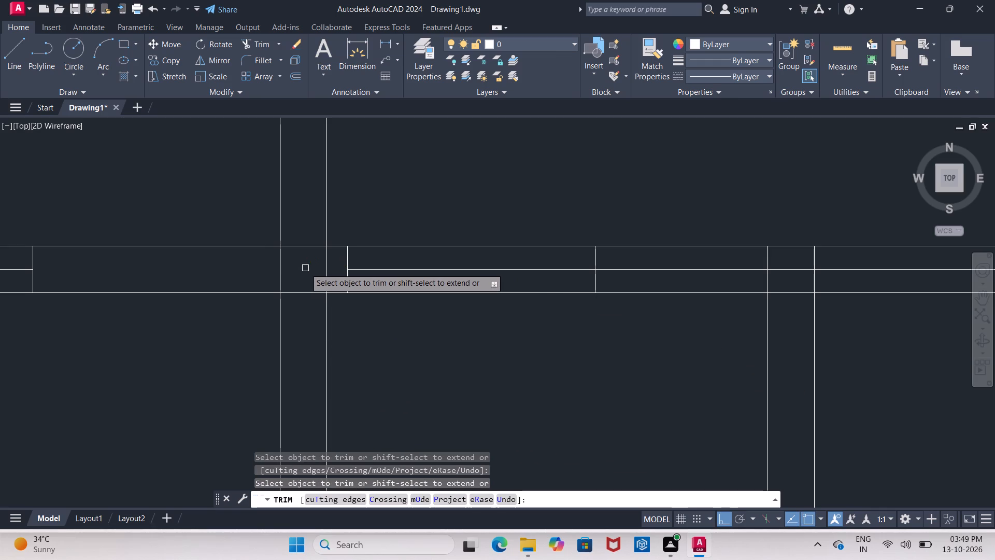
middle_click_drag(609, 367, 239, 374)
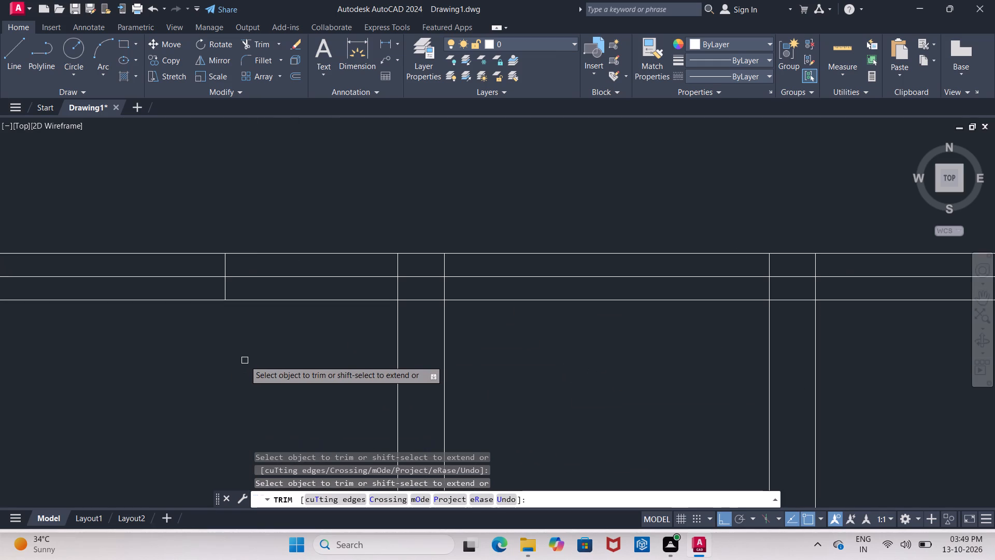
left_click(272, 277)
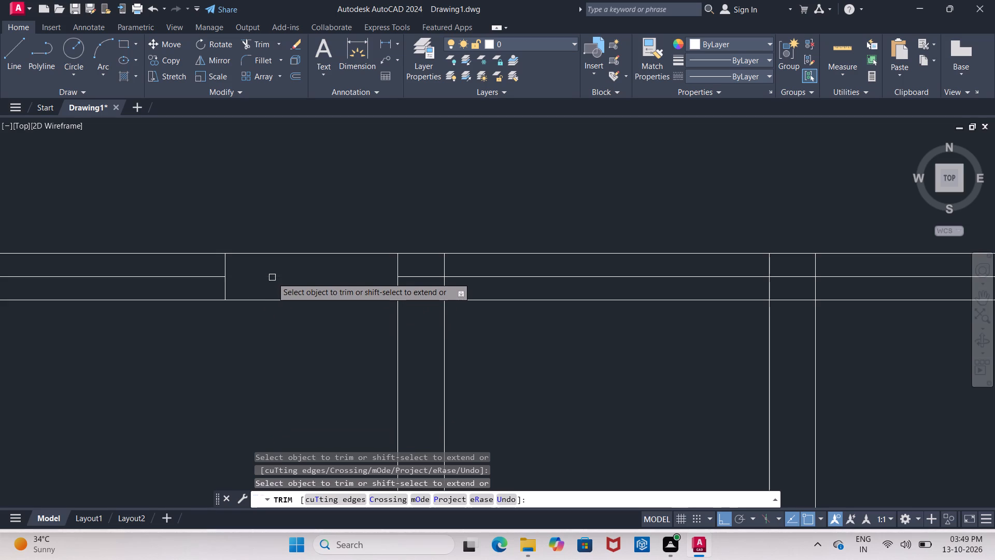
left_click(412, 275)
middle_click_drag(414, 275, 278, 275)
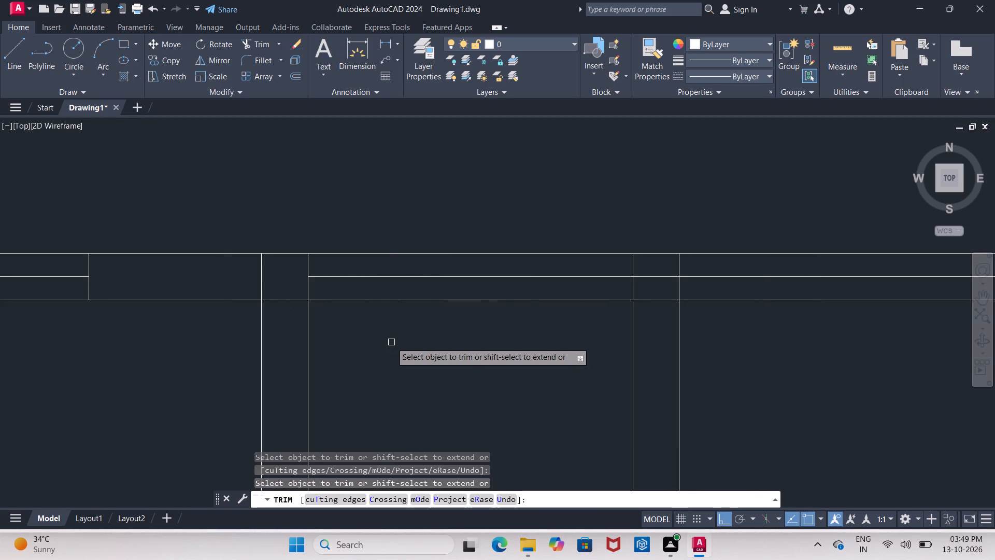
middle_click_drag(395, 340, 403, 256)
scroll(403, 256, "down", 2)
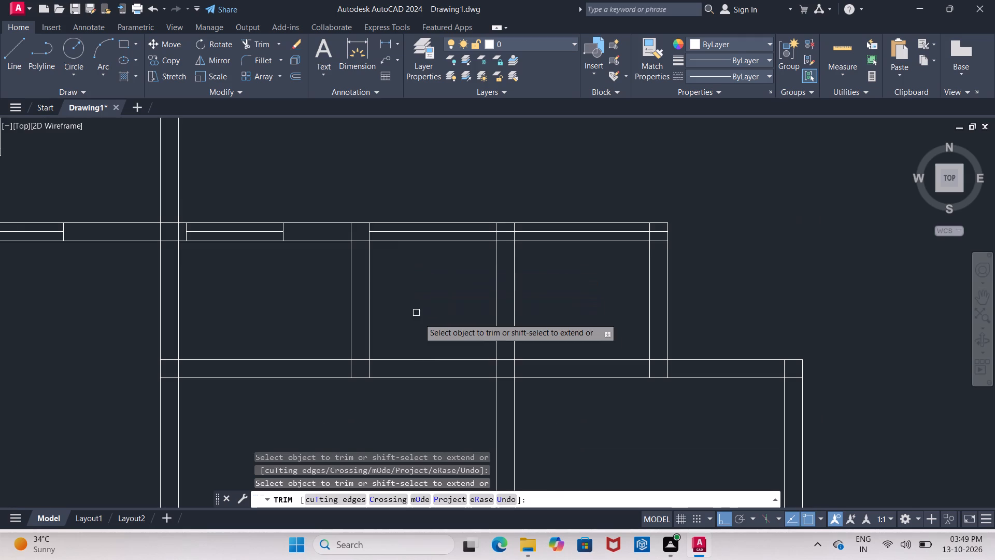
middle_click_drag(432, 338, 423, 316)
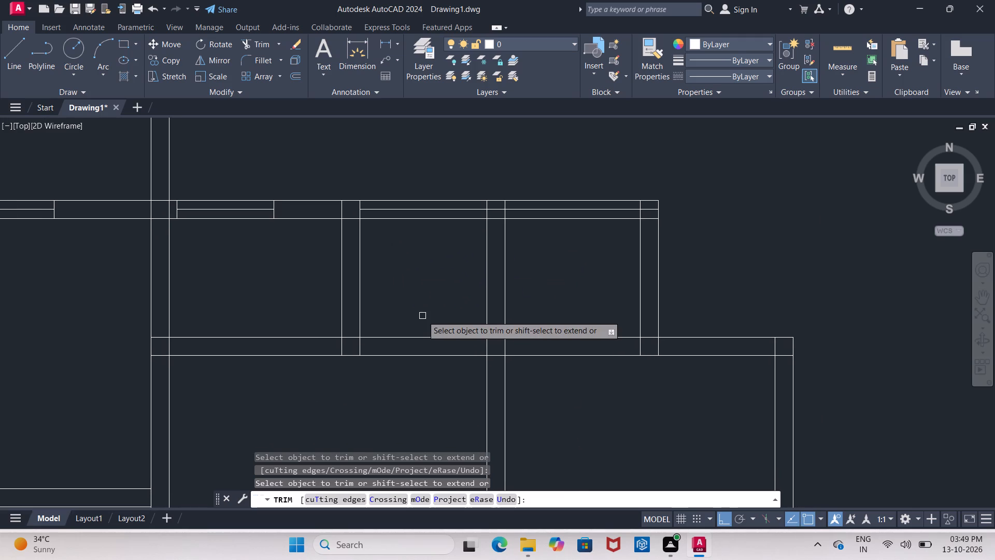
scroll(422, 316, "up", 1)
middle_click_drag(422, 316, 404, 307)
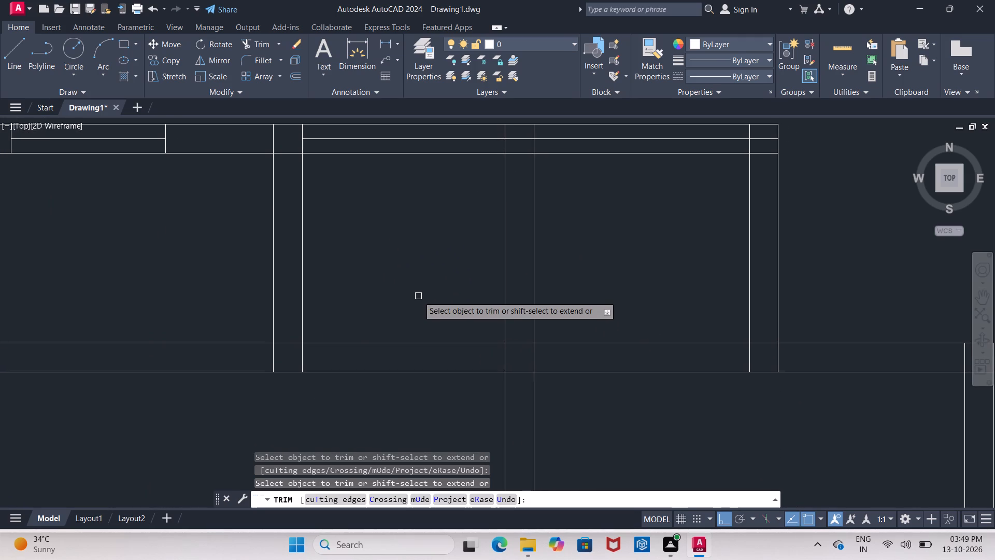
Offset the left face of the vertical wall between the two upper rooms 2" to the left.
key("Escape")
key("o")
key("Return")
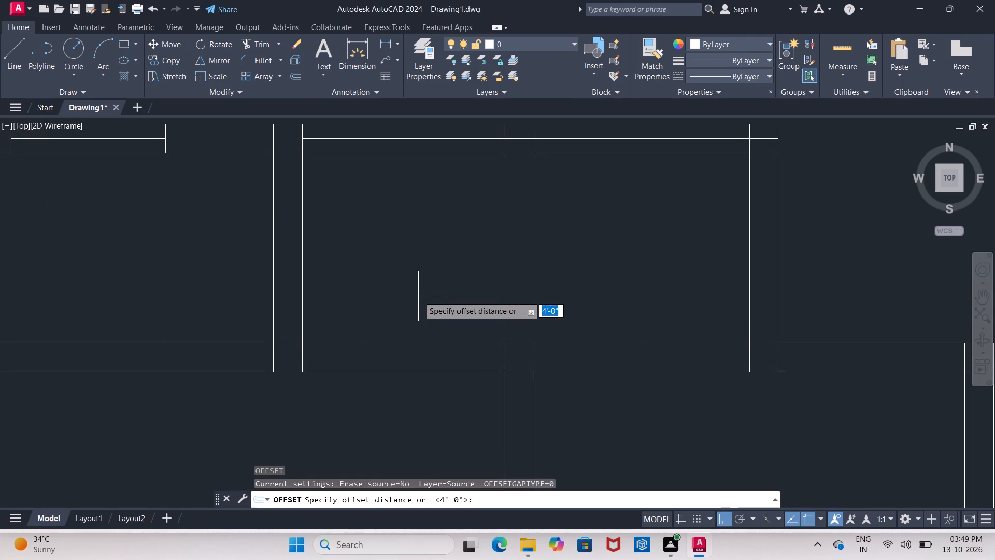
type("2\"")
key("Return")
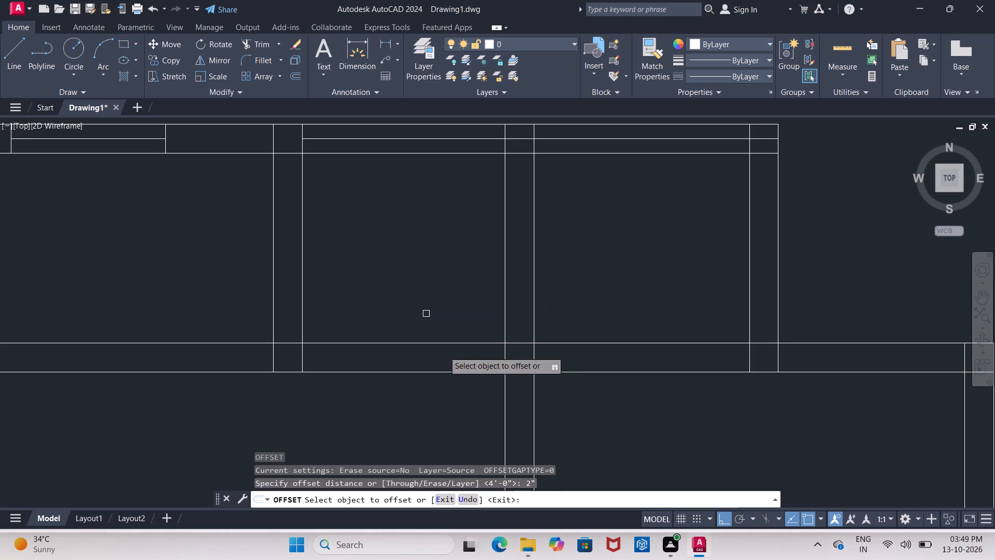
left_click(505, 361)
left_click(446, 356)
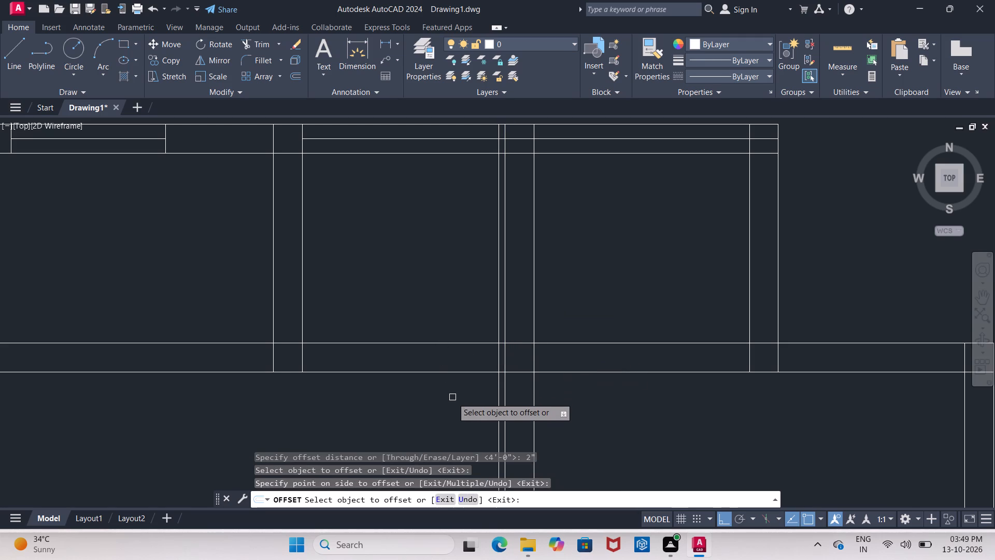
key("Return")
key("Return")
key("Return")
key("Return")
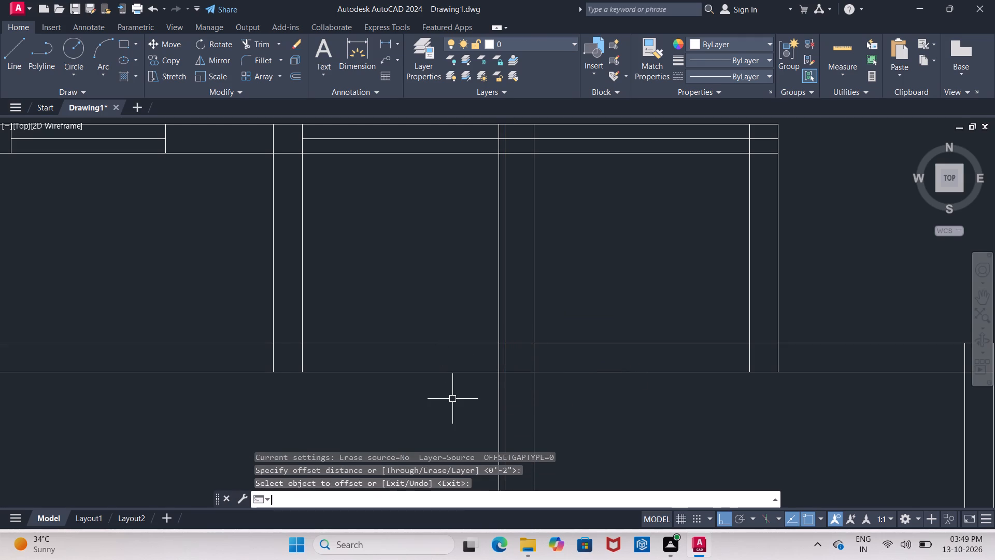
Offset the new 2" offset line 3' to the left to mark the other side of a door opening.
key("Return")
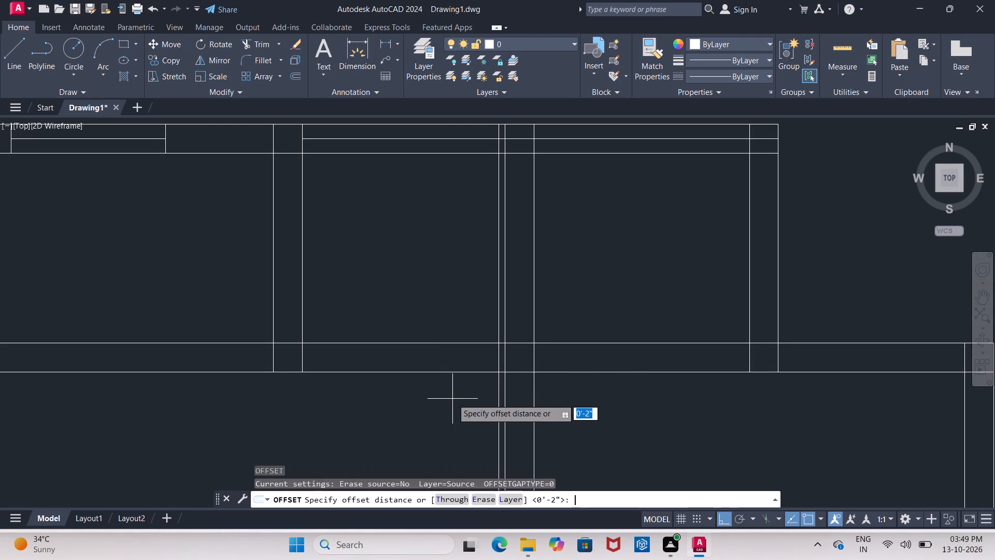
type("3'")
key("Return")
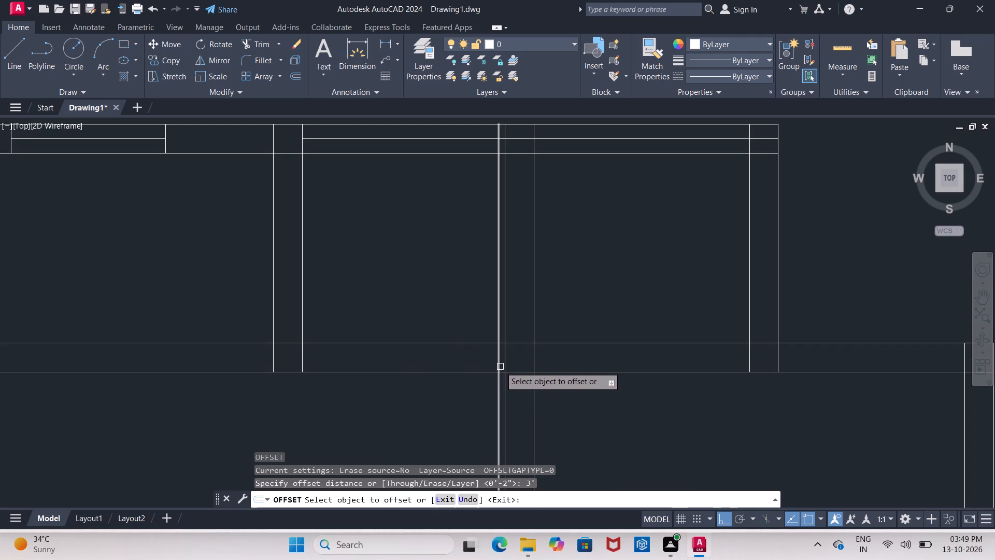
left_click(500, 367)
left_click(423, 364)
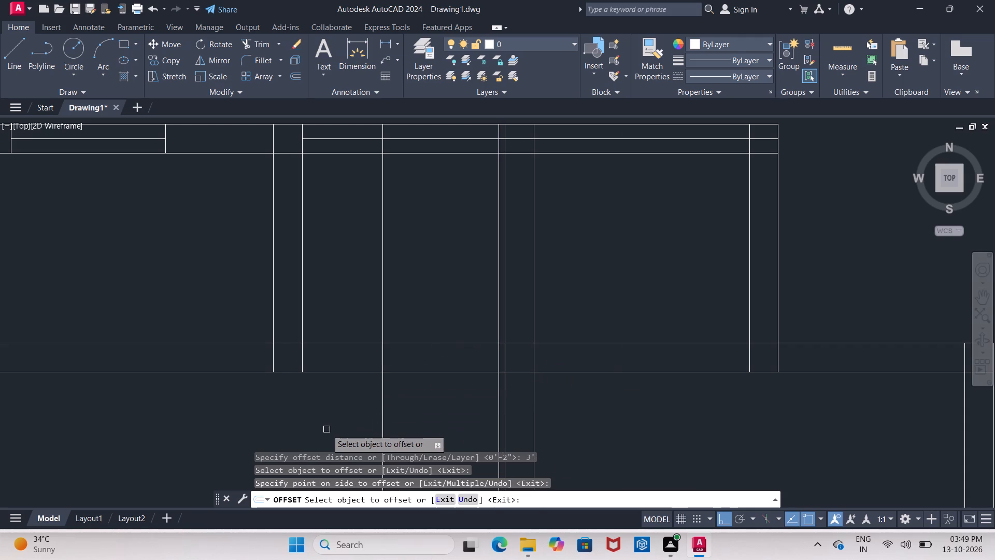
key("Return")
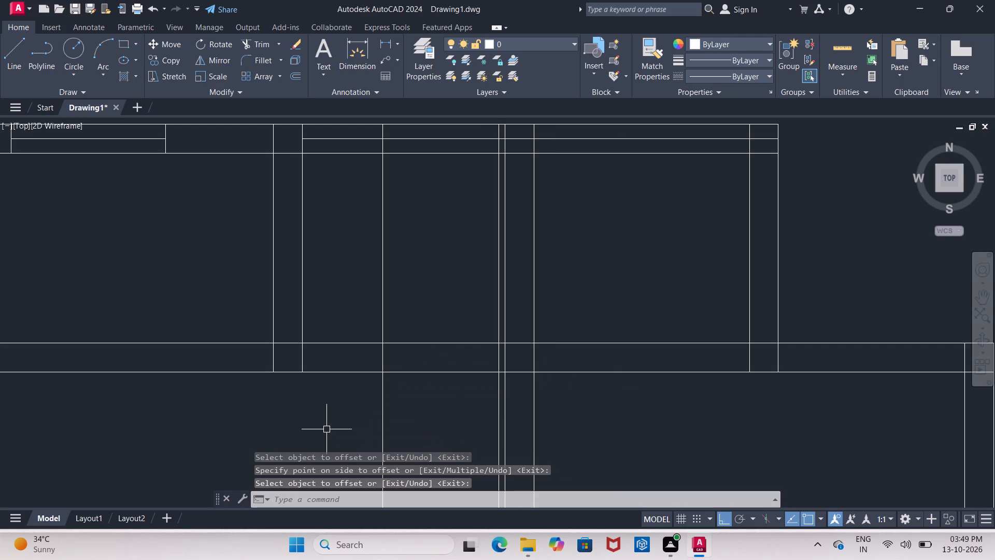
key("Escape")
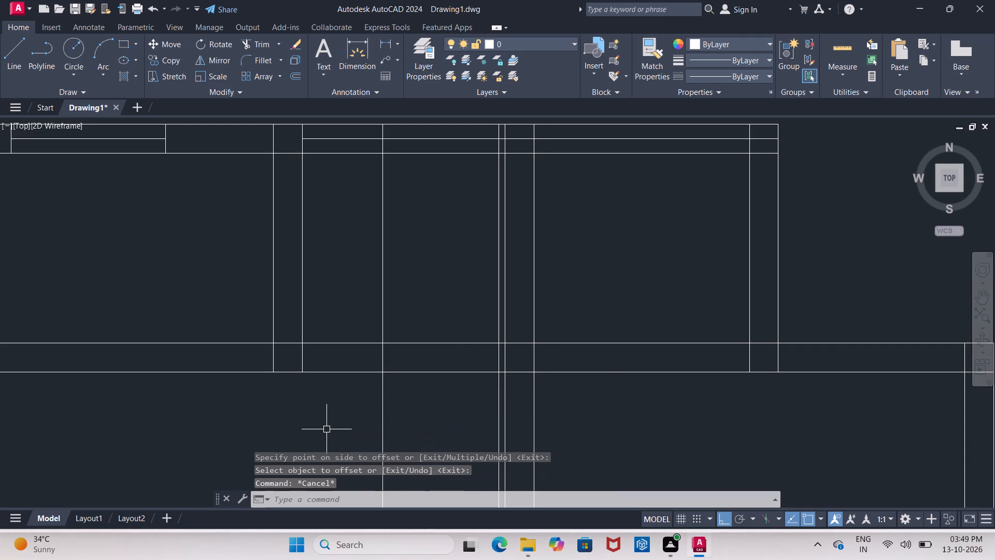
Trim the 3' offset line outside the horizontal walls, and trim the lower wall's faces between the side lines to open the doorway.
type("TR")
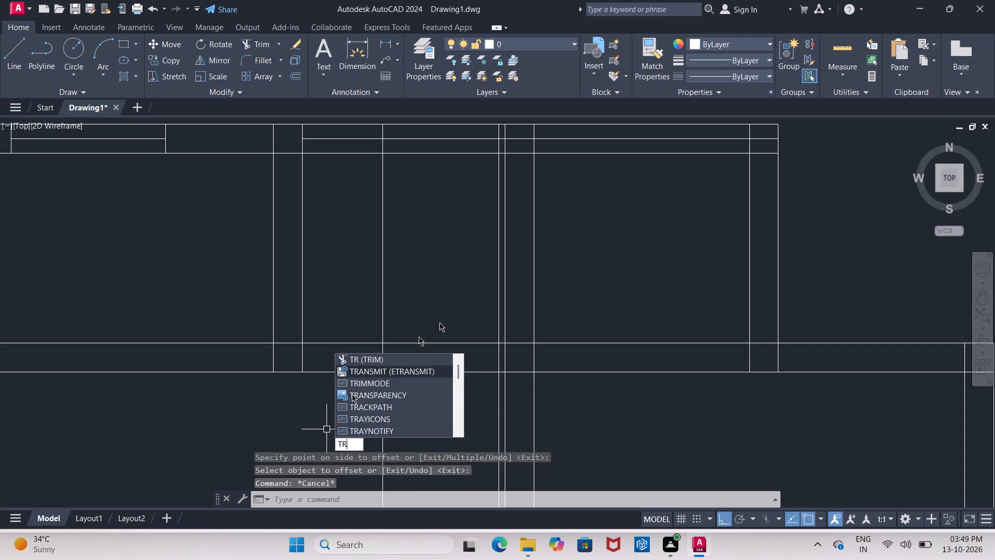
left_click(436, 358)
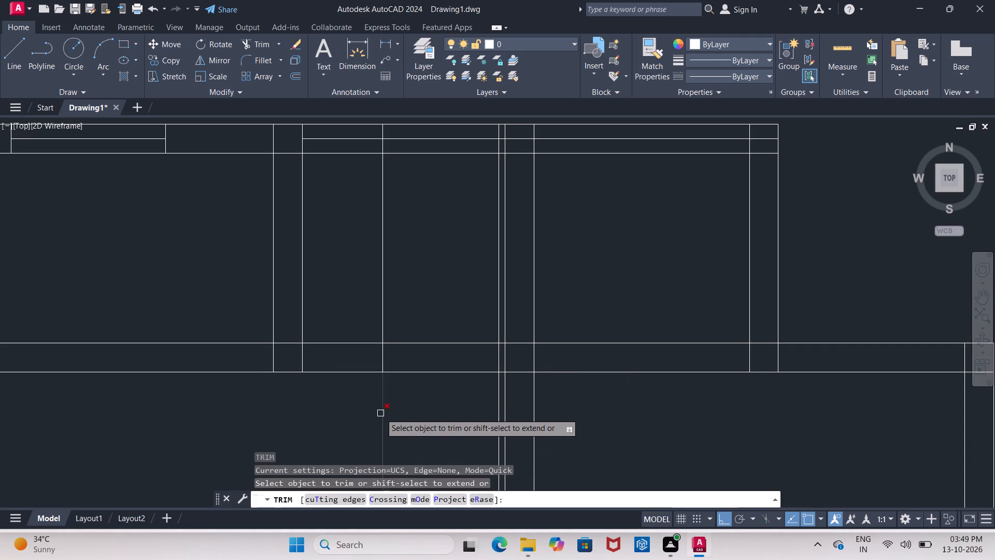
left_click(380, 413)
left_click_drag(342, 268, 406, 291)
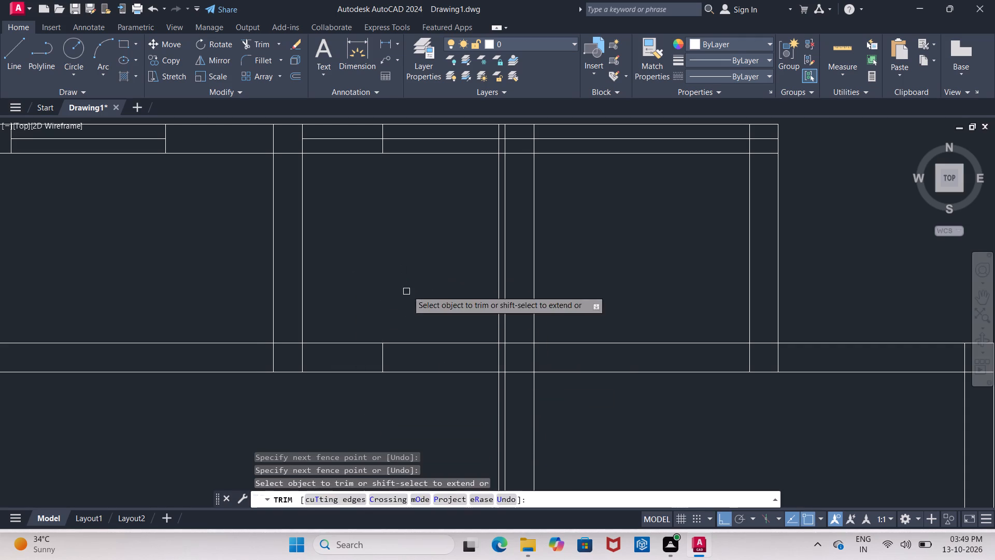
left_click_drag(422, 271, 456, 409)
Offset the short vertical line left in the top horizontal wall 1' to each side.
middle_click_drag(422, 320, 425, 399)
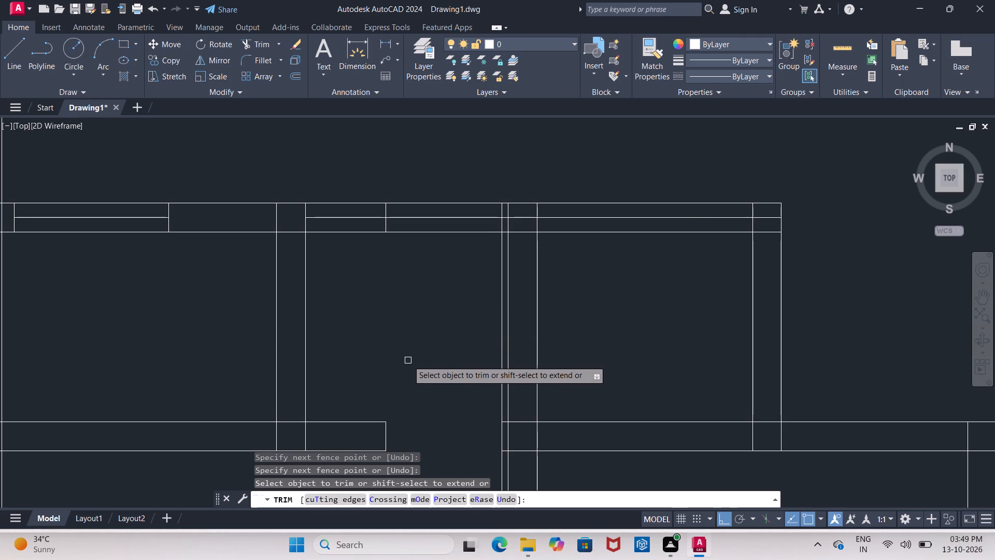
middle_click_drag(408, 360, 414, 288)
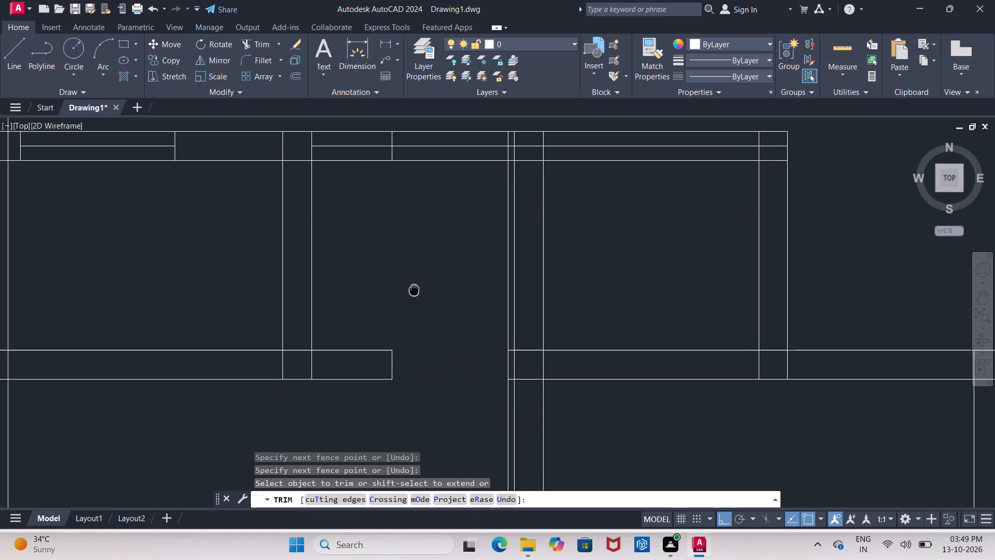
middle_click_drag(414, 288, 425, 340)
scroll(409, 246, "up", 2)
middle_click_drag(406, 222, 407, 315)
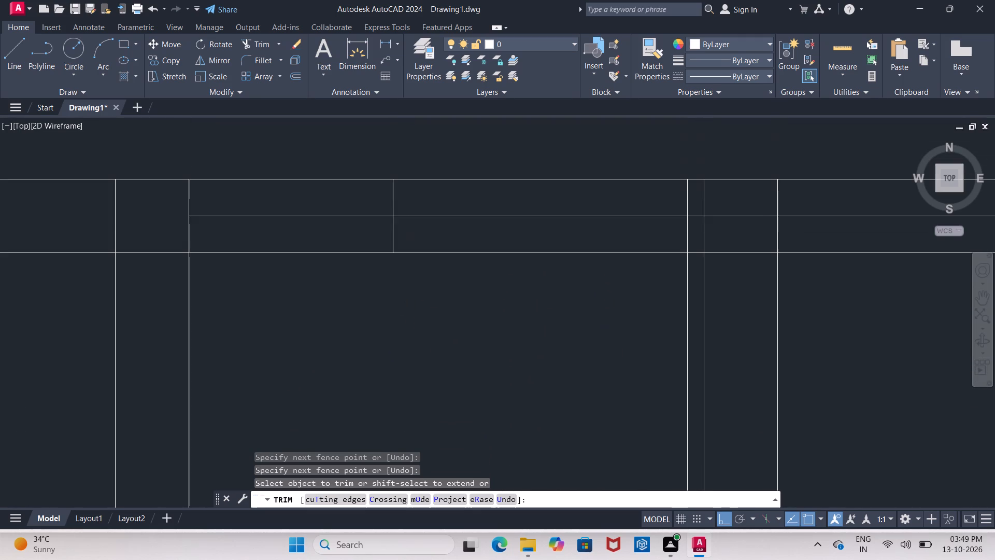
key("Escape")
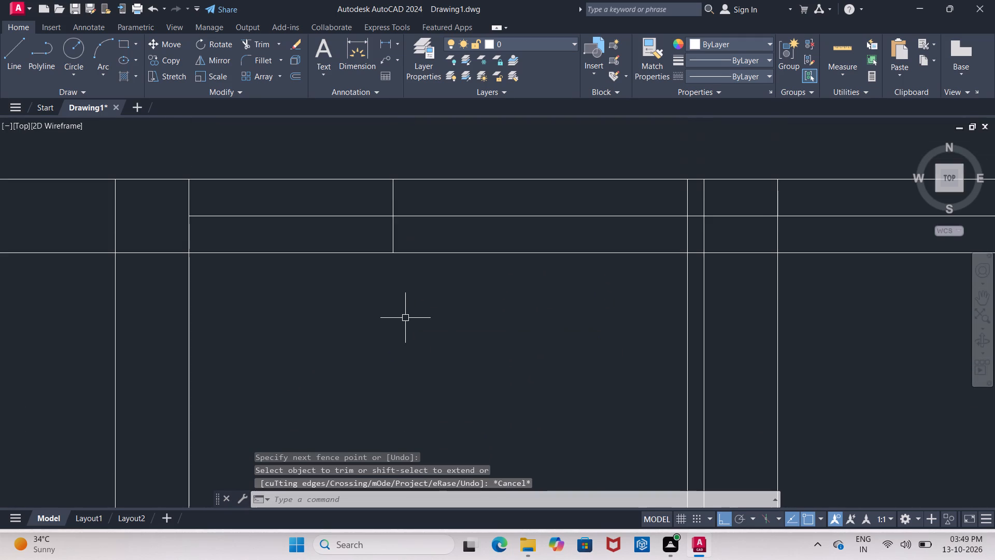
key("o")
key("Return")
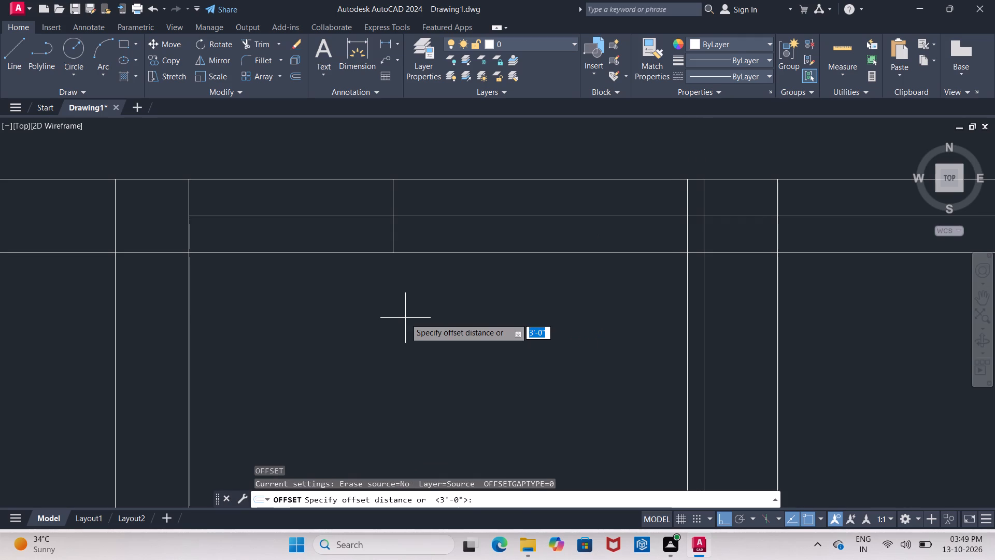
type("1'")
key("Return")
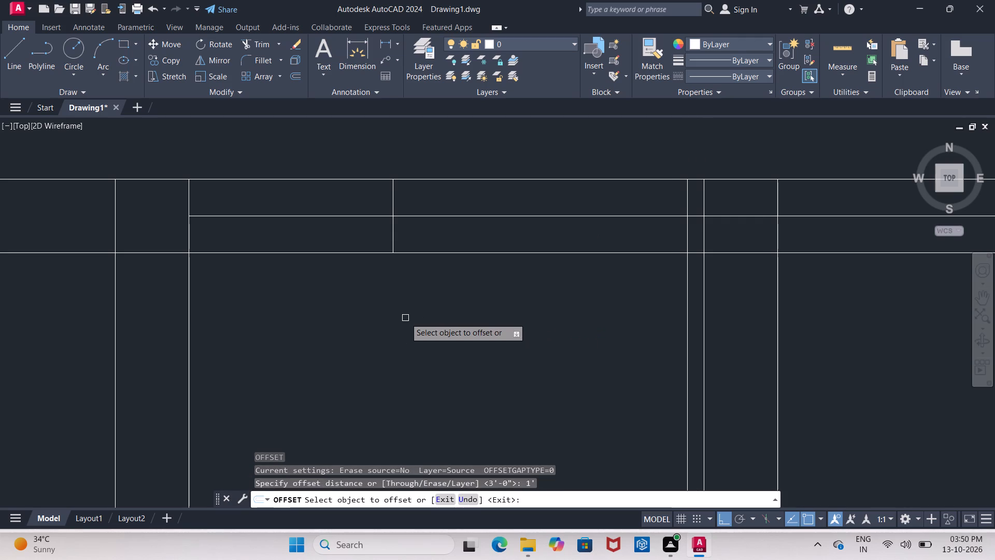
left_click(392, 232)
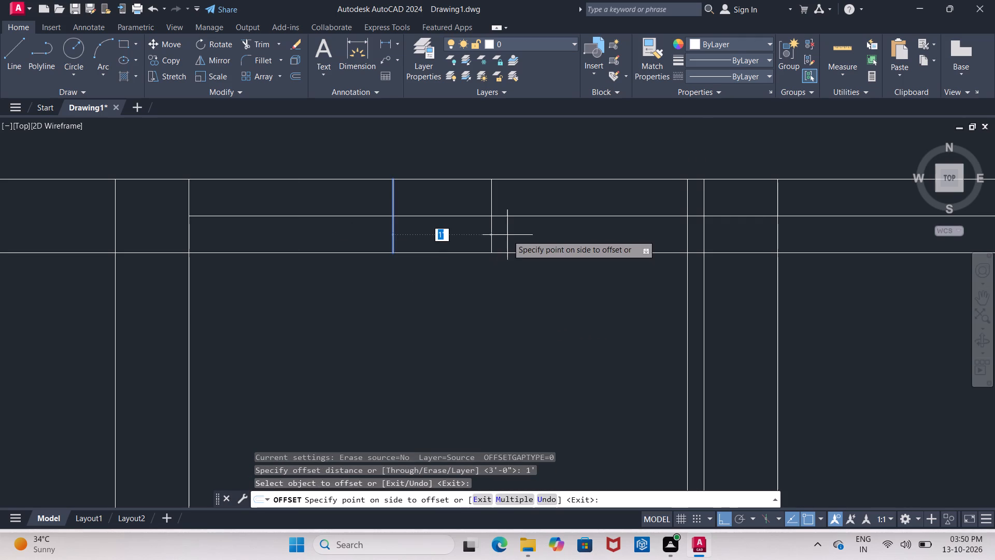
left_click(536, 236)
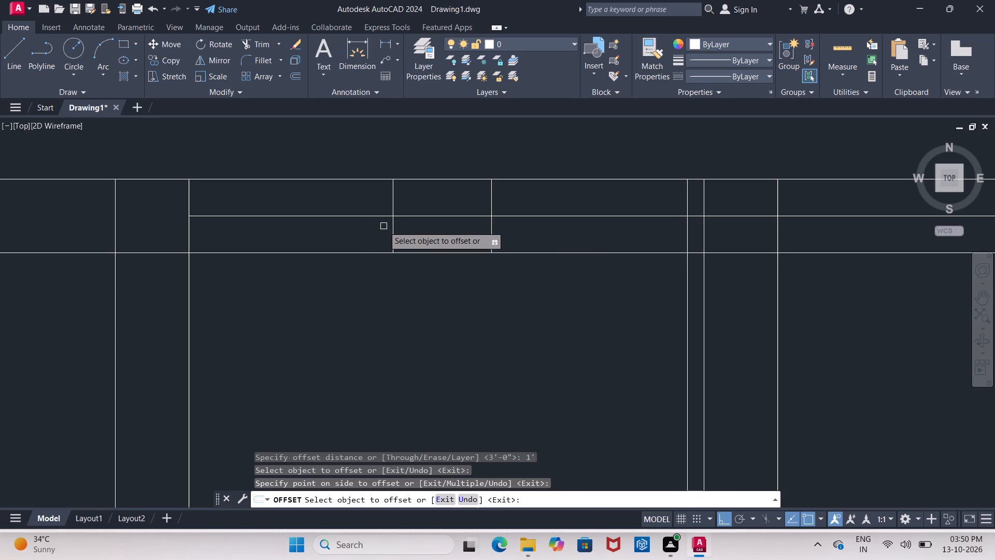
left_click(393, 233)
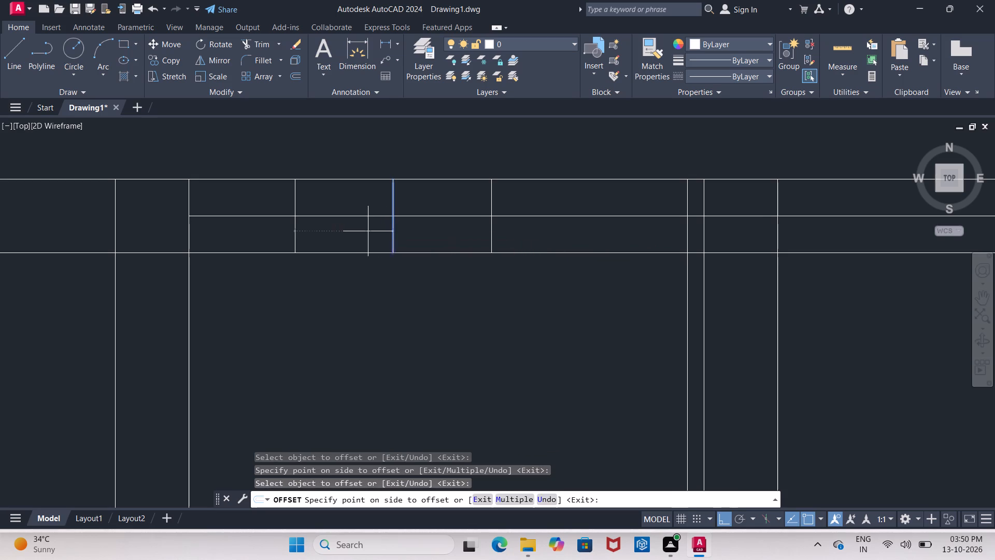
left_click(368, 231)
key("Escape")
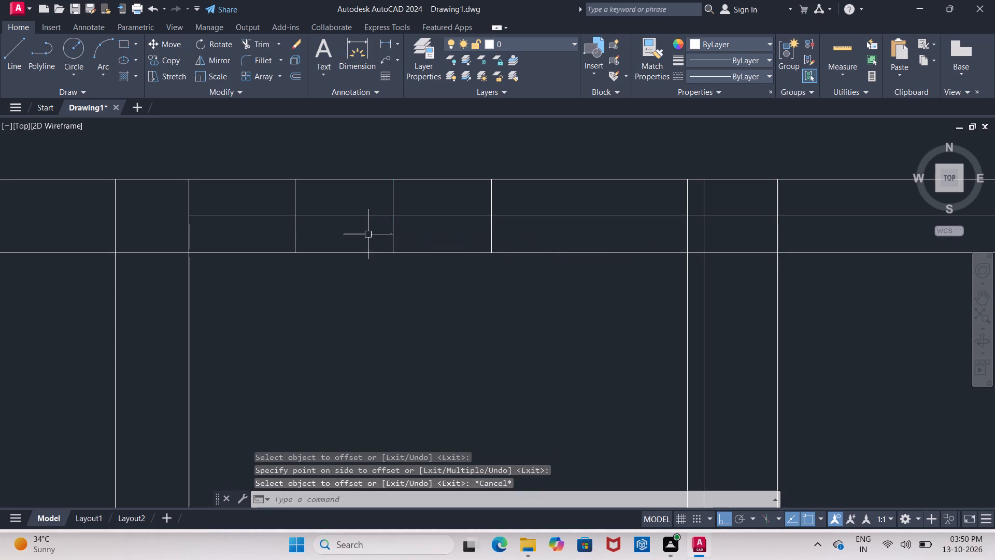
Trim the top wall's middle line on both sides of the 1' offset lines and remove the vertical line between them.
type("TR")
key("Return")
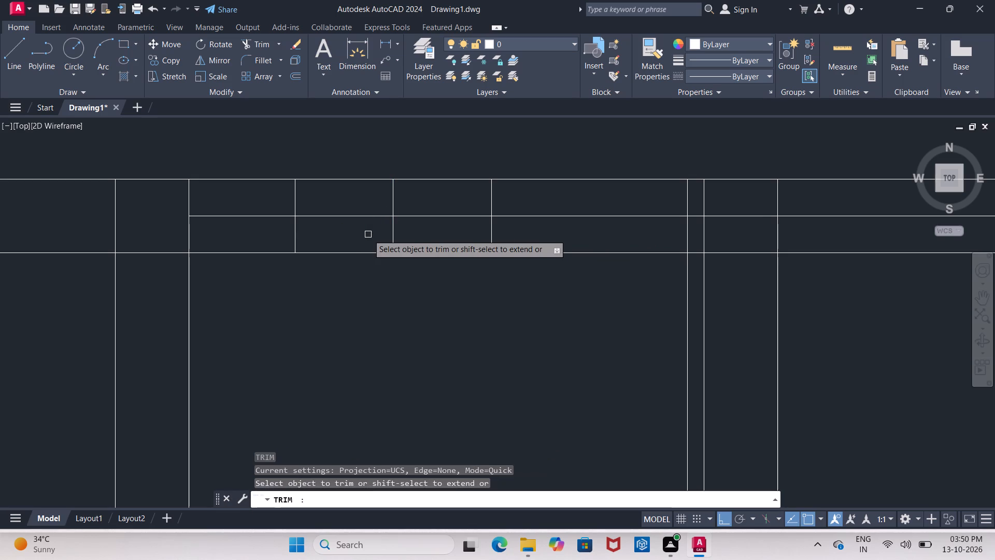
left_click(255, 217)
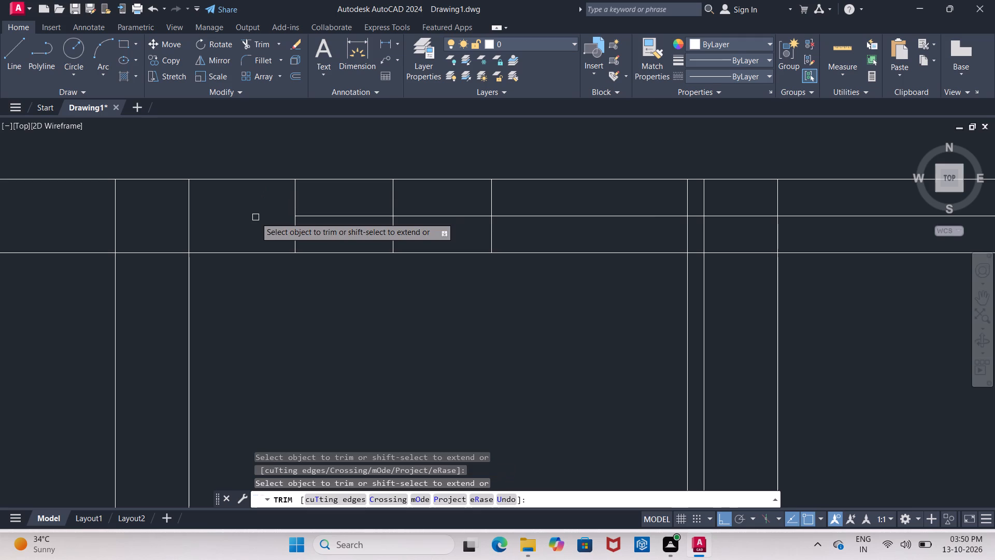
left_click(655, 218)
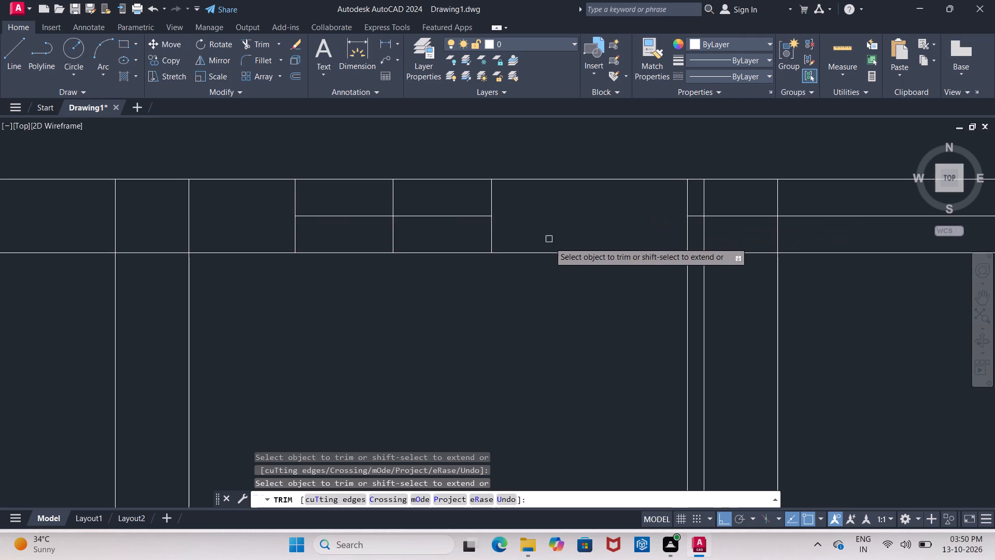
scroll(316, 229, "down", 2)
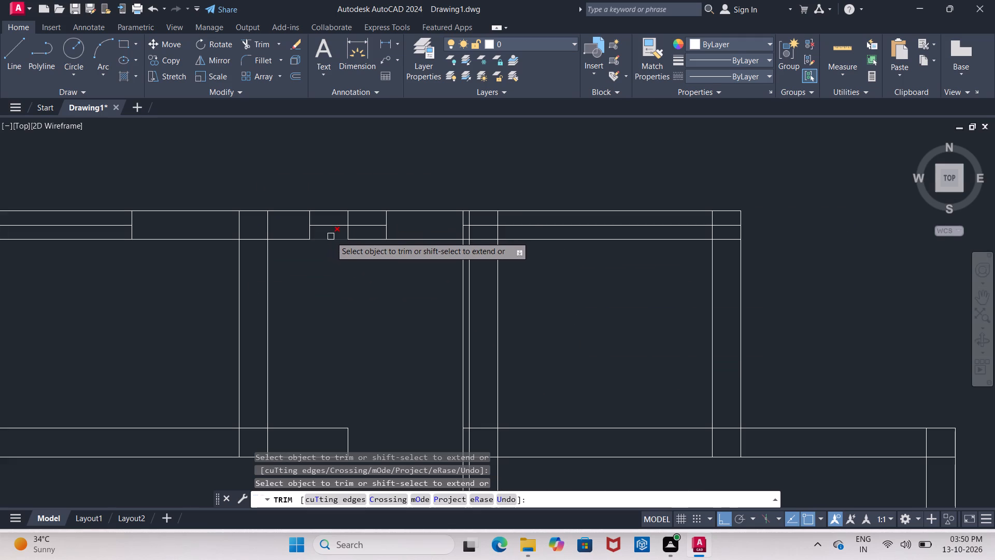
scroll(341, 236, "up", 2)
left_click(352, 229)
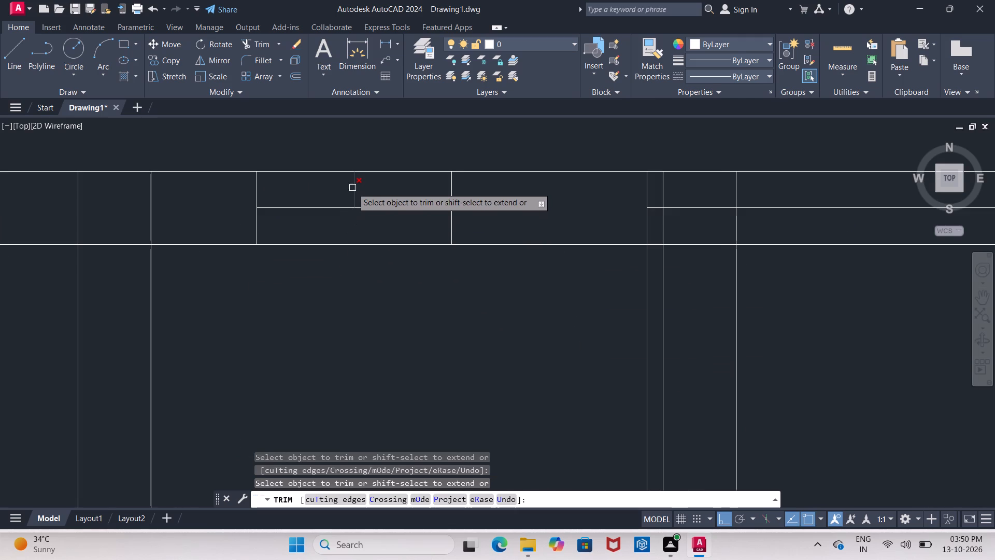
left_click(353, 186)
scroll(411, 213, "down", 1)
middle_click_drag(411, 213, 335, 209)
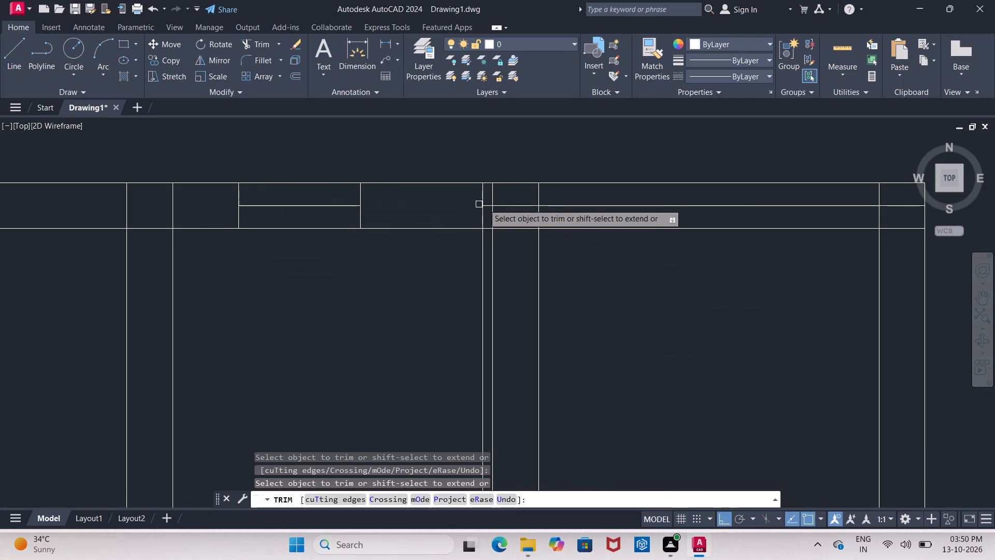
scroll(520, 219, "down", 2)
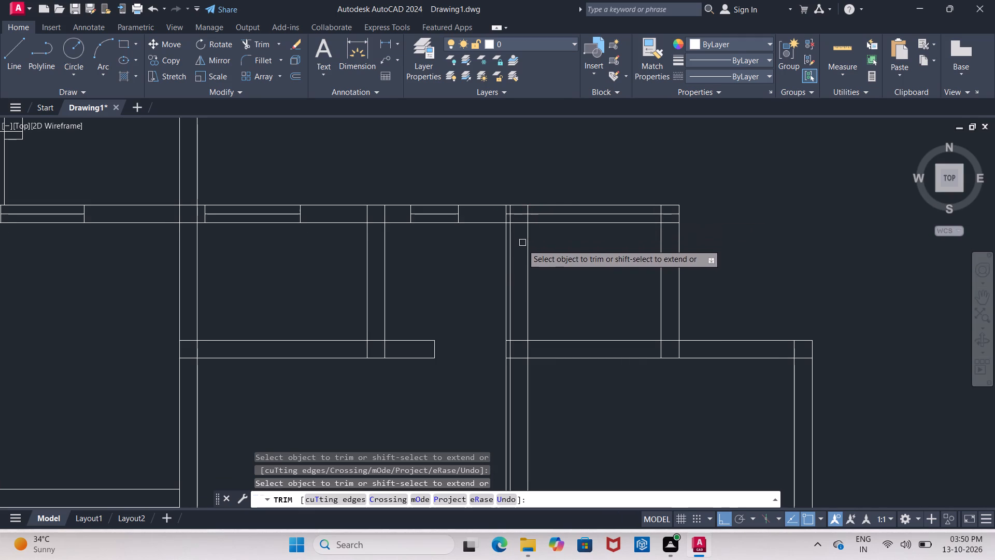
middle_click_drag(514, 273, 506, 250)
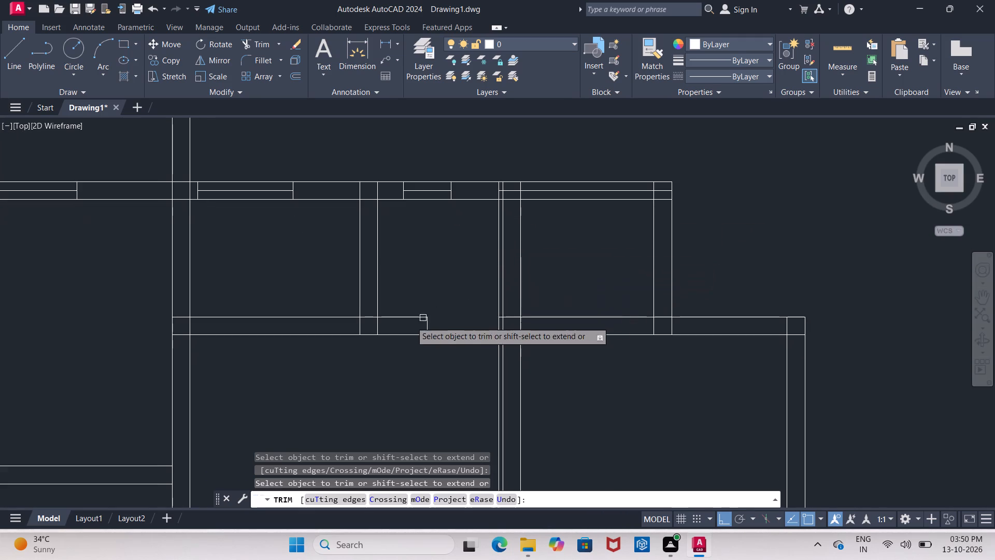
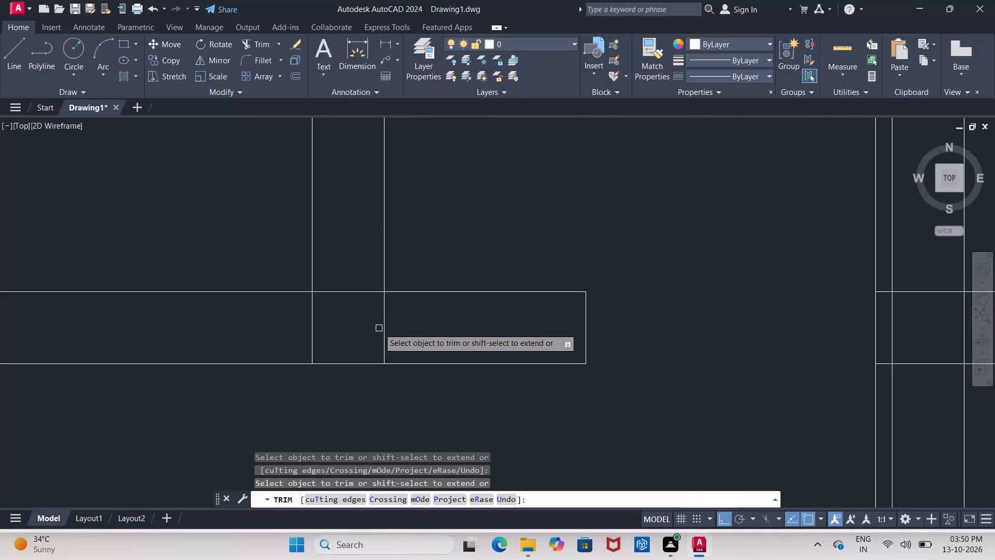
Trim the vertical partition's lines inside the horizontal wall and the wall's upper face between them to clean up the T-junction.
left_click(384, 332)
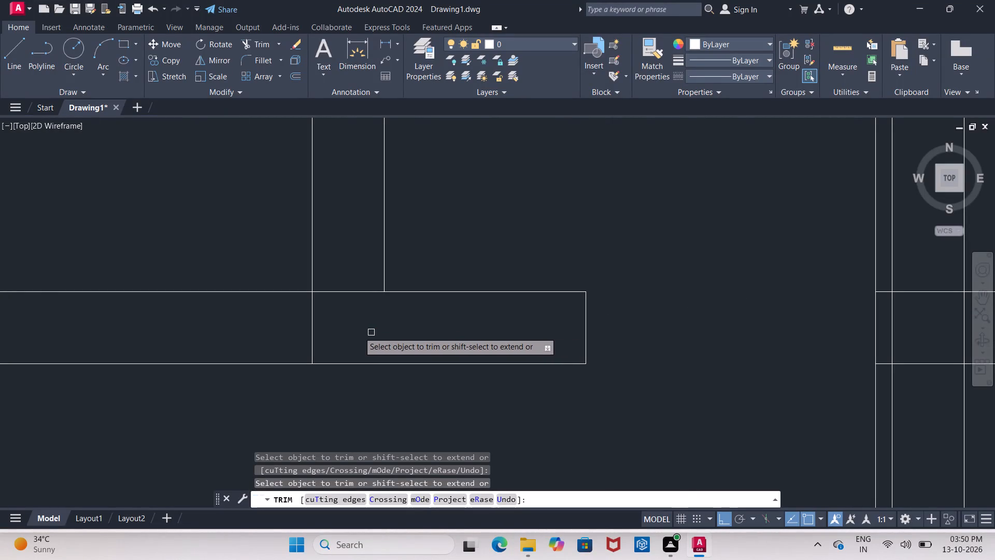
left_click(311, 339)
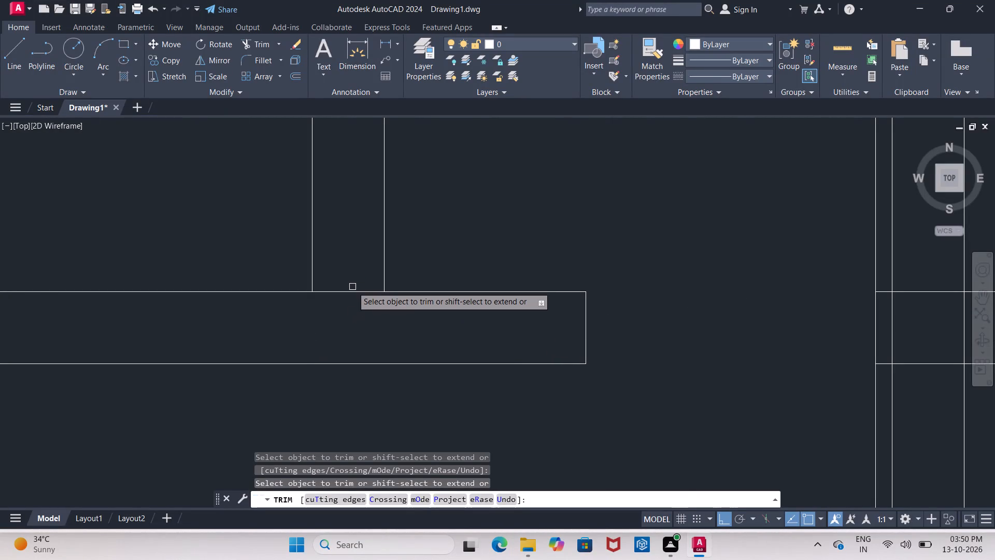
left_click_drag(352, 287, 357, 309)
scroll(357, 308, "down", 3)
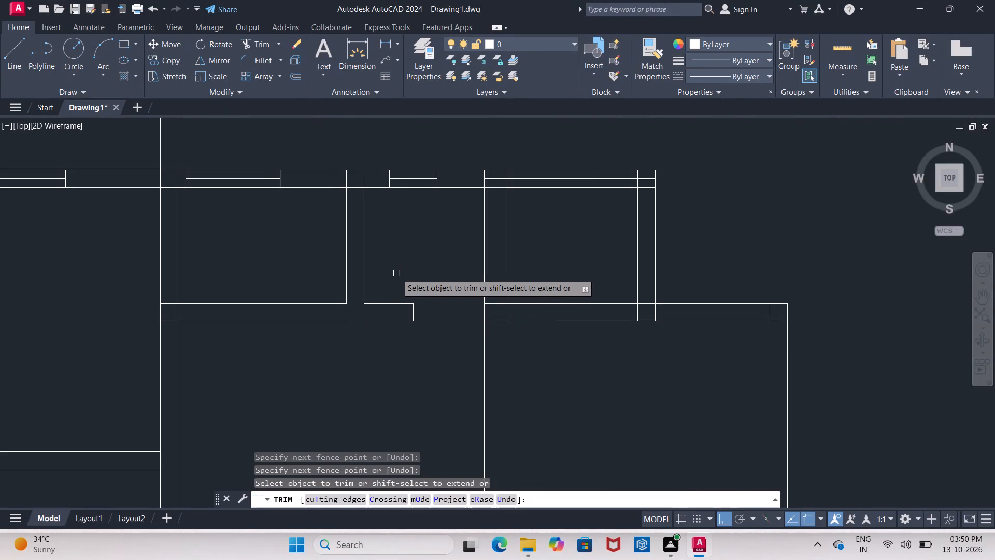
middle_click_drag(460, 257, 429, 209)
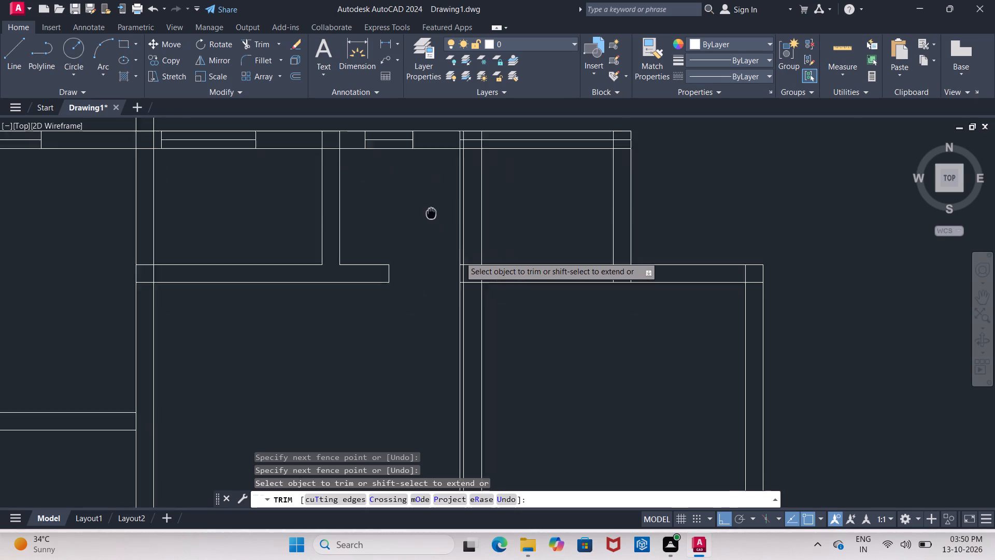
middle_click_drag(429, 209, 427, 206)
scroll(423, 210, "down", 3)
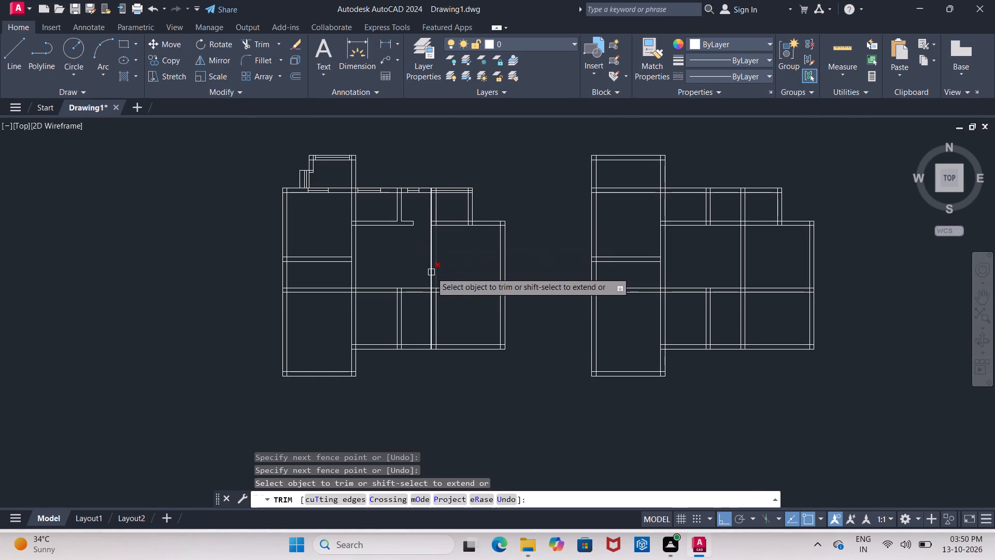
scroll(430, 271, "up", 4)
middle_click_drag(417, 262, 381, 359)
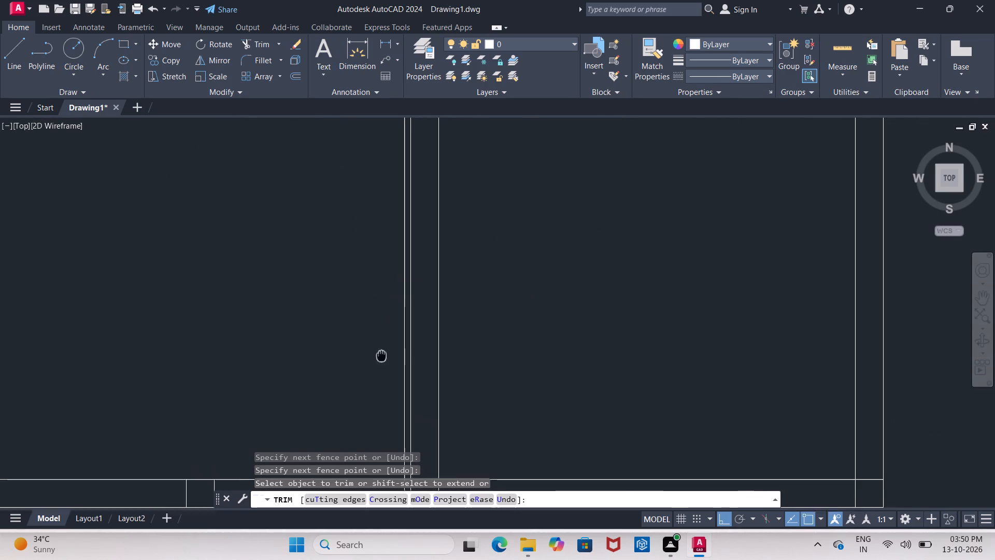
middle_click_drag(381, 359, 380, 370)
scroll(380, 370, "down", 2)
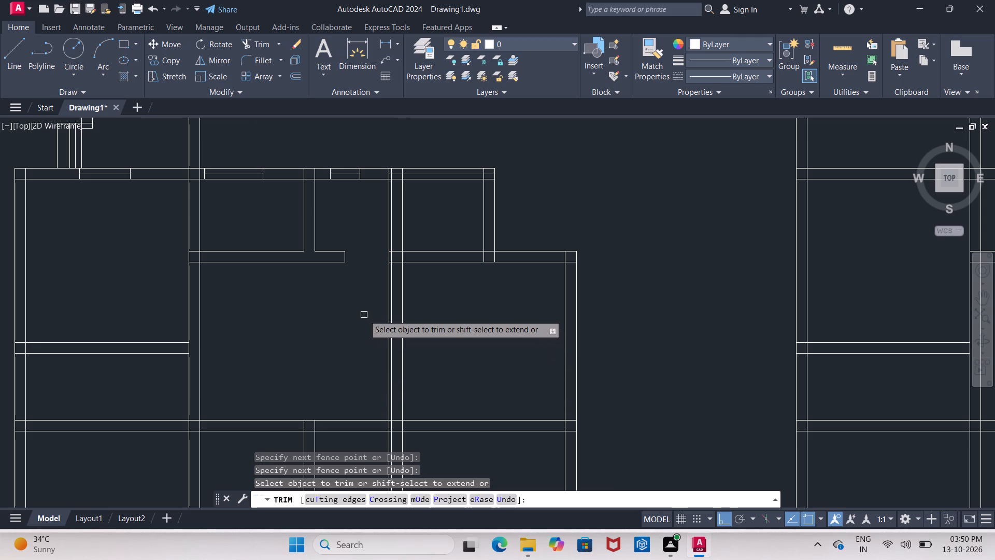
key("Escape")
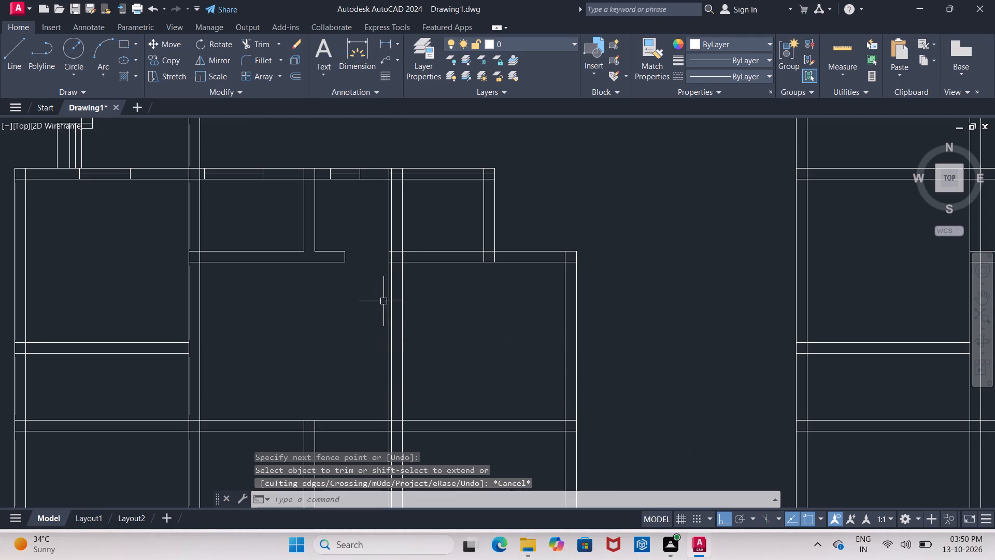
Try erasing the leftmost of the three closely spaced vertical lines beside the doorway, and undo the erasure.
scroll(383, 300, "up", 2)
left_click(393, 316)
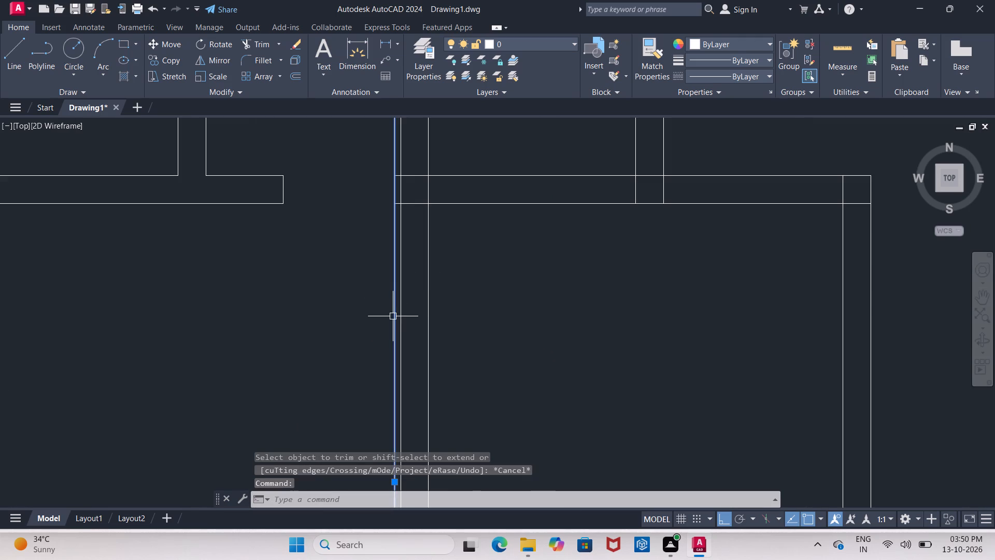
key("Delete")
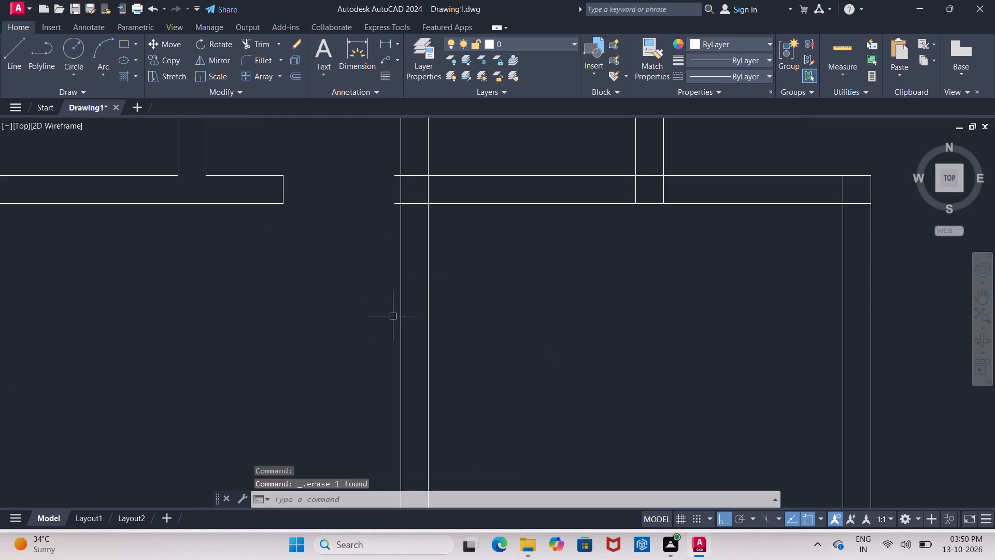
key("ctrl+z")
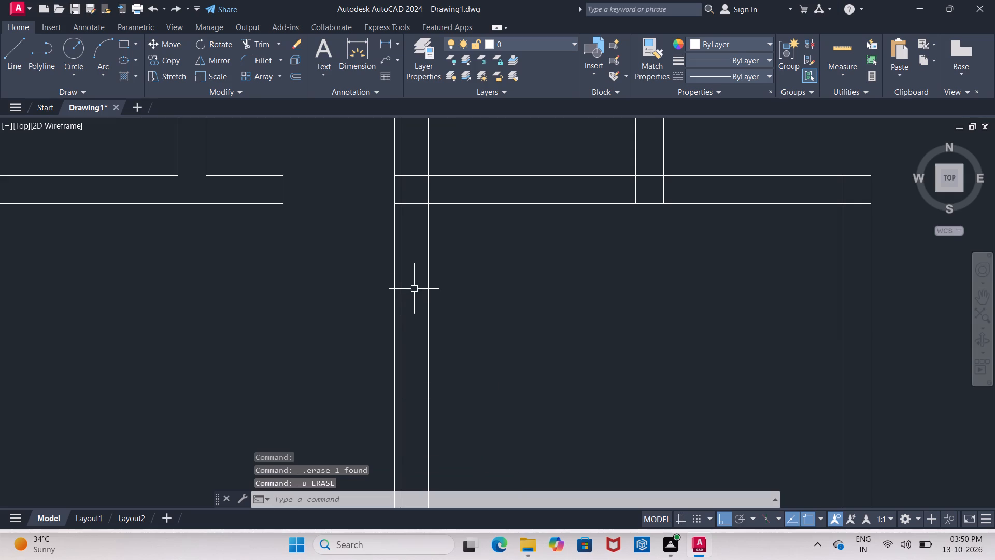
Erase the middle one of the three closely spaced vertical lines beside the doorway.
left_click(399, 269)
key("Delete")
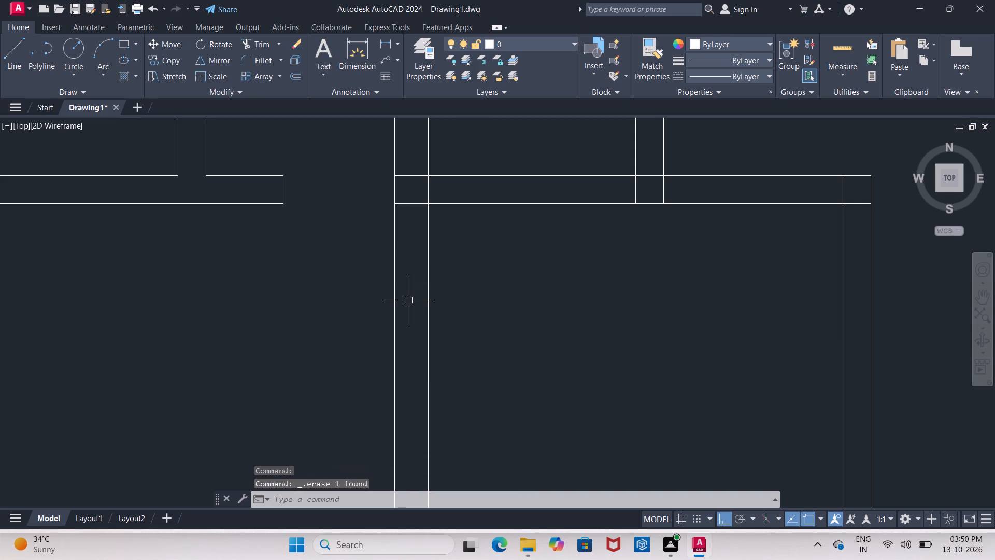
Offset the right face of the vertical wall beside the doorway 3'6" to the right, into the upper right room.
scroll(439, 305, "down", 4)
scroll(450, 250, "up", 1)
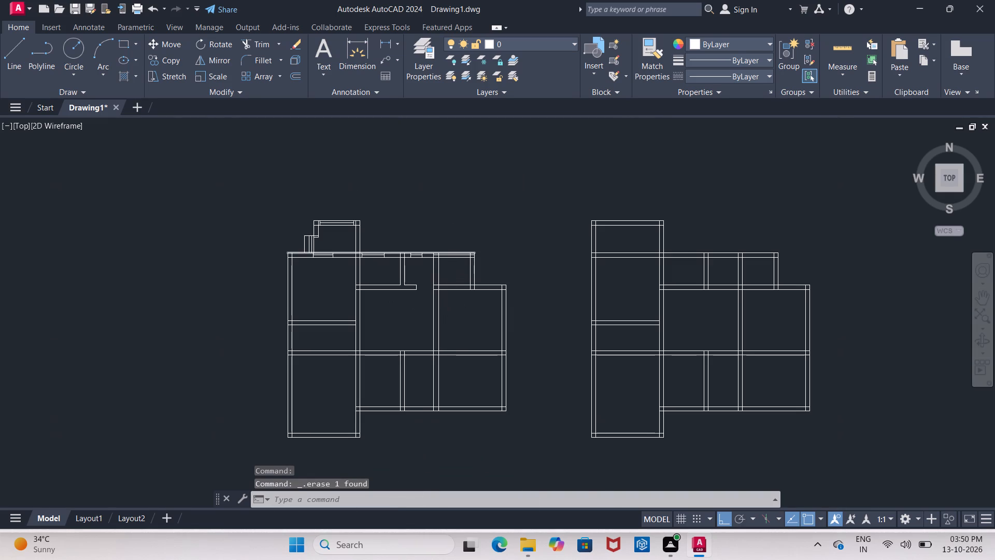
scroll(451, 247, "up", 1)
scroll(440, 307, "up", 1)
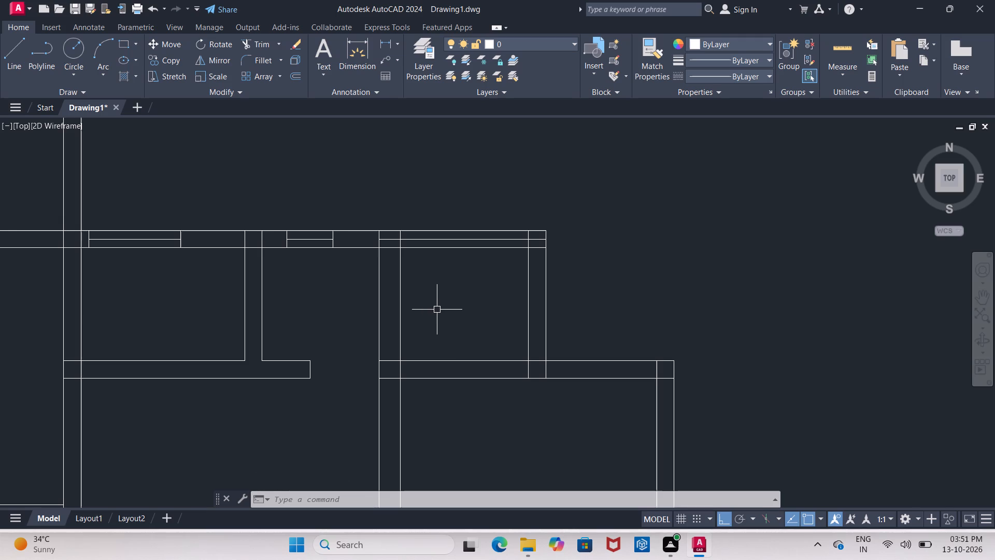
middle_click_drag(415, 325, 421, 315)
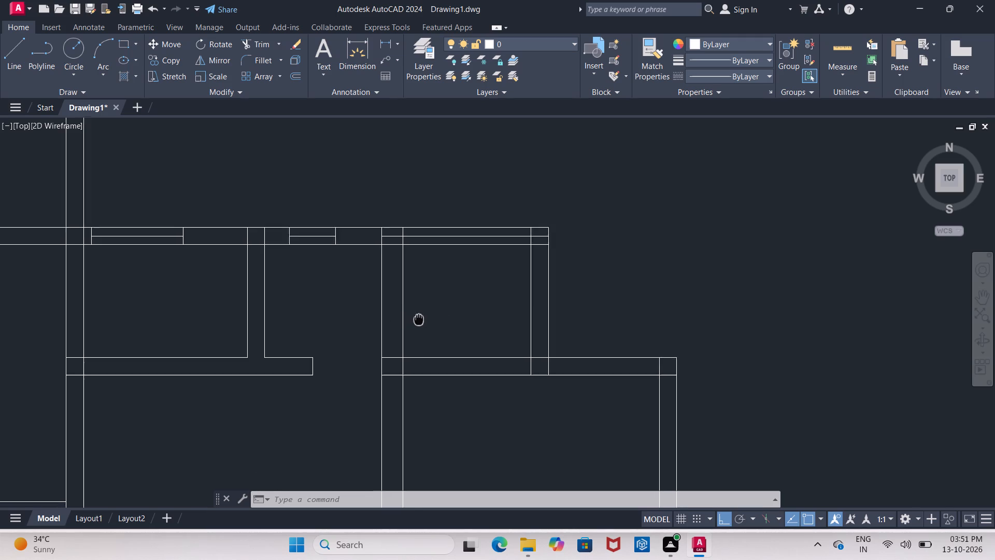
middle_click_drag(421, 315, 423, 307)
middle_click_drag(431, 316, 415, 311)
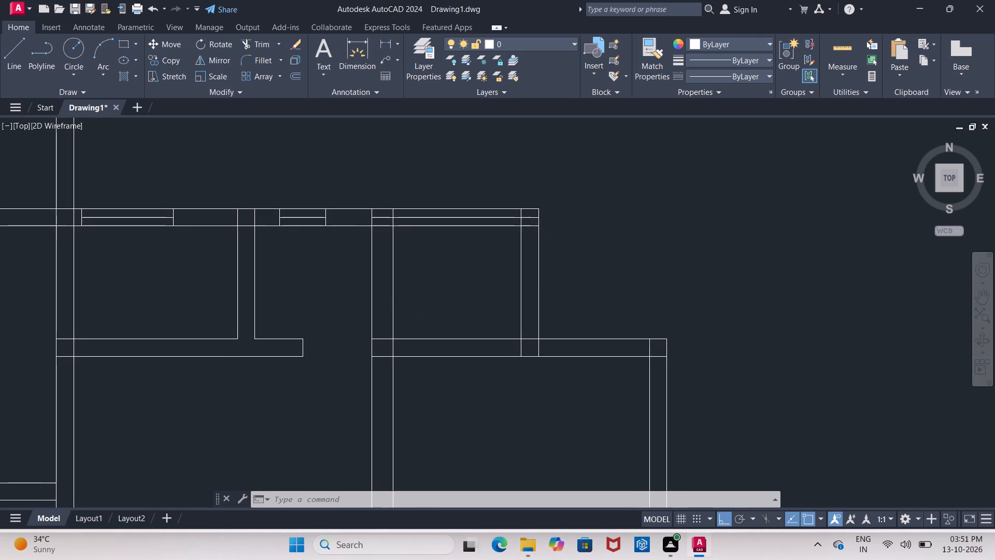
key("o")
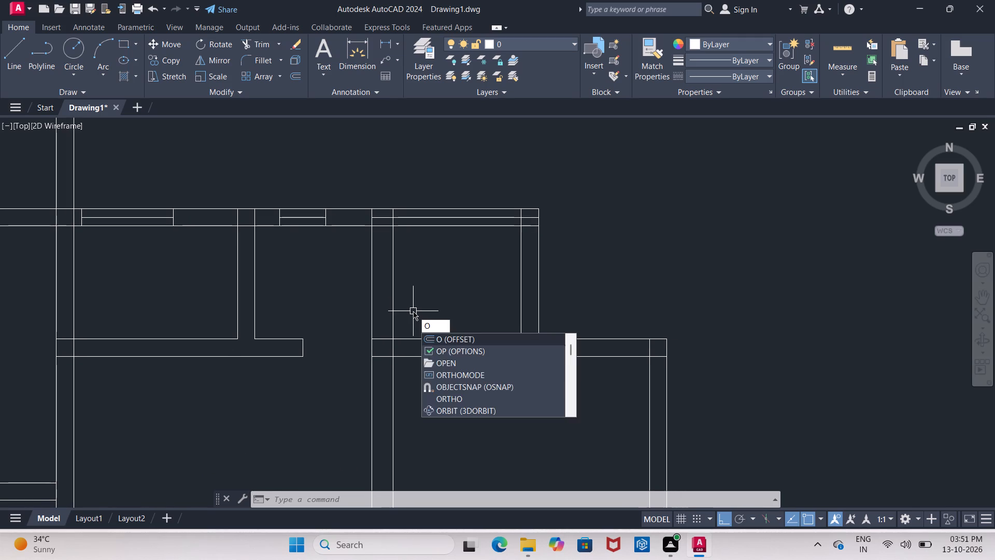
key("Return")
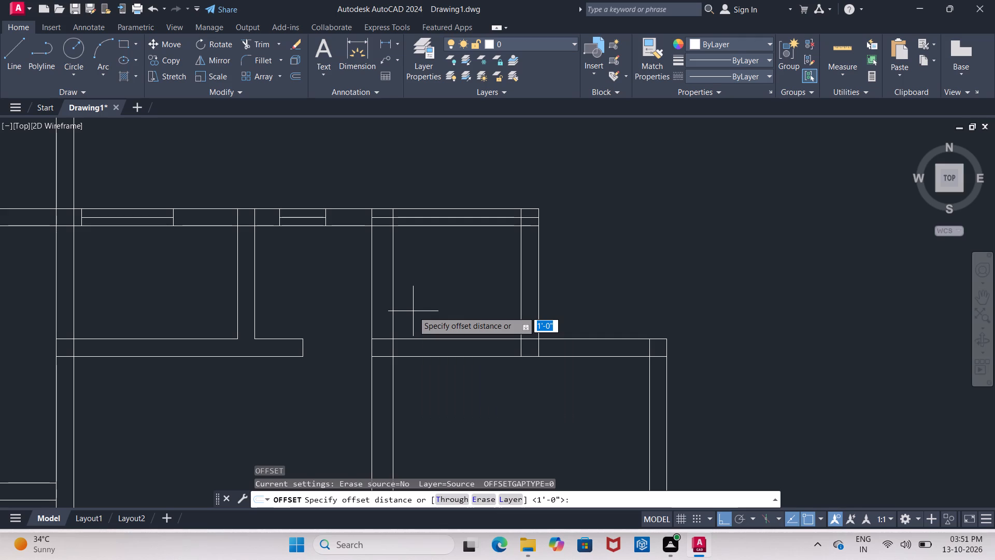
key("3")
type("'5")
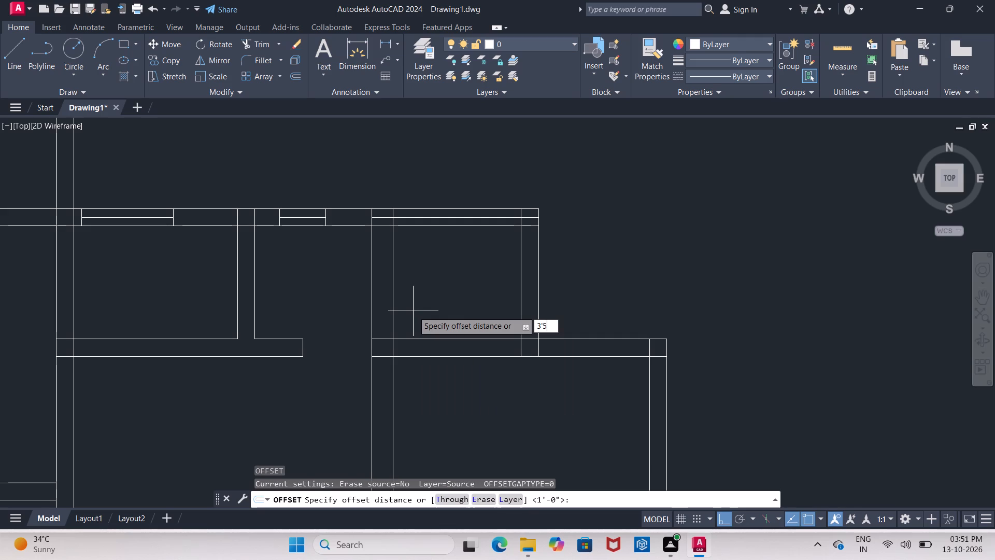
key("BackSpace")
key("6")
key("shift+quotedbl")
key("Return")
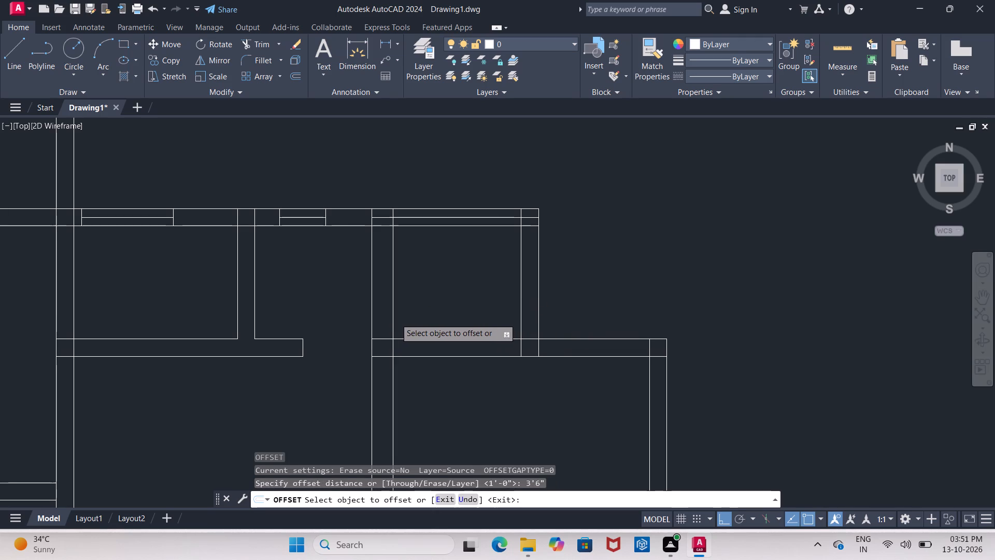
left_click(395, 318)
left_click(451, 319)
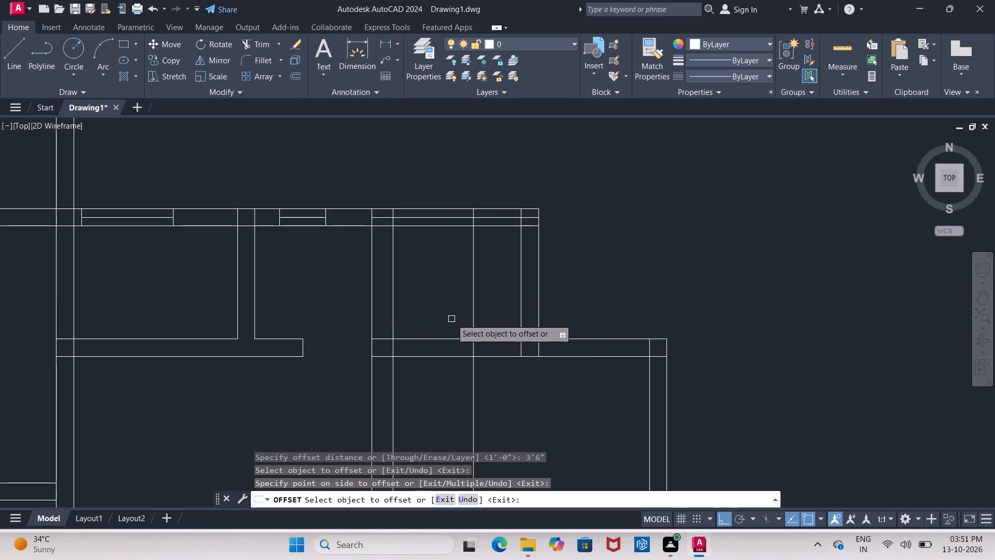
key("Escape")
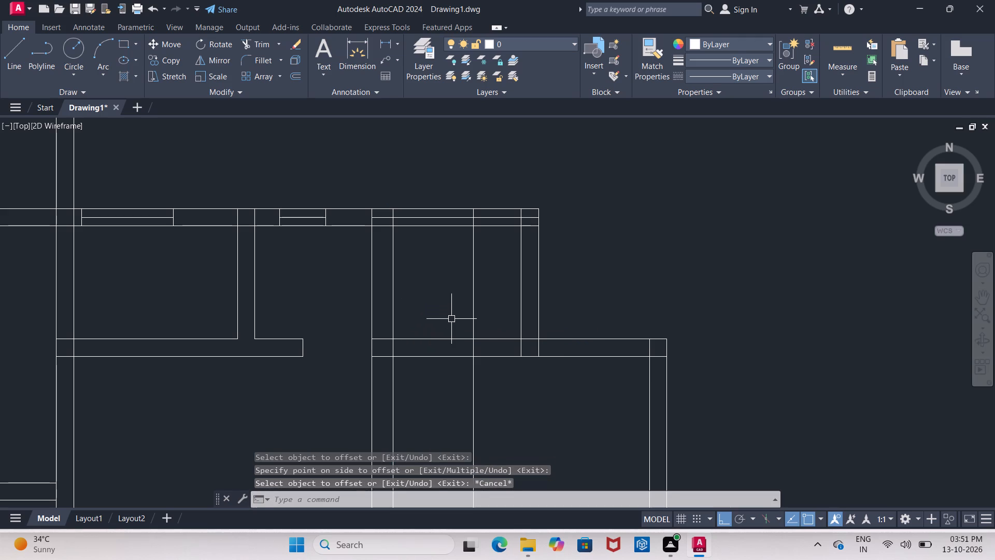
Trim the lower wall's faces between the vertical wall and the 3'6" offset line, and trim that line above and below the wall.
type("TR")
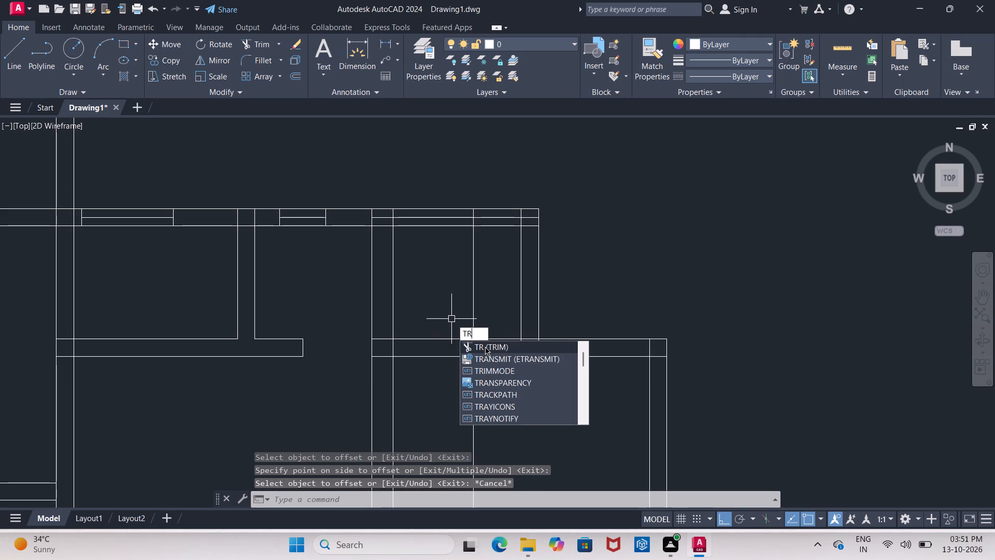
left_click(485, 347)
left_click_drag(443, 305, 445, 352)
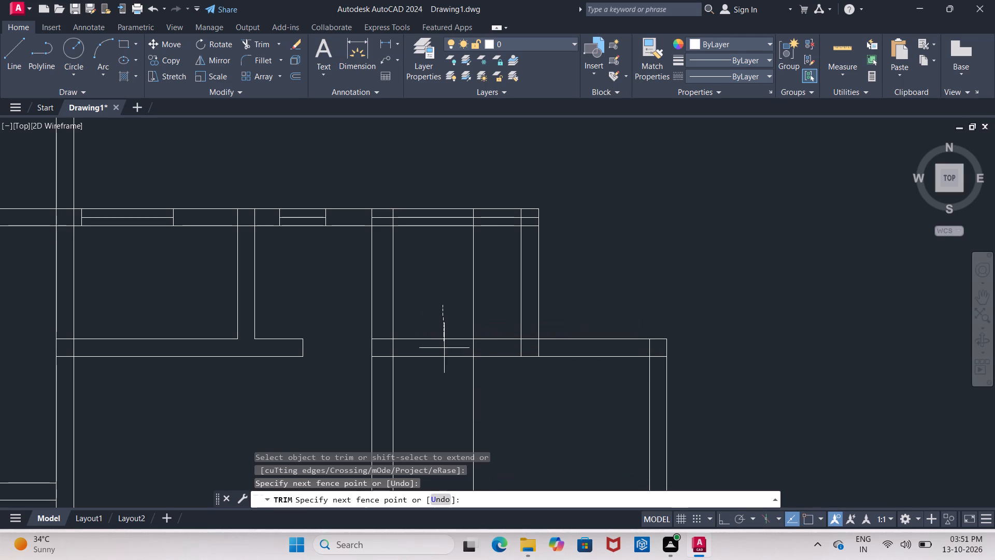
left_click_drag(445, 352, 446, 373)
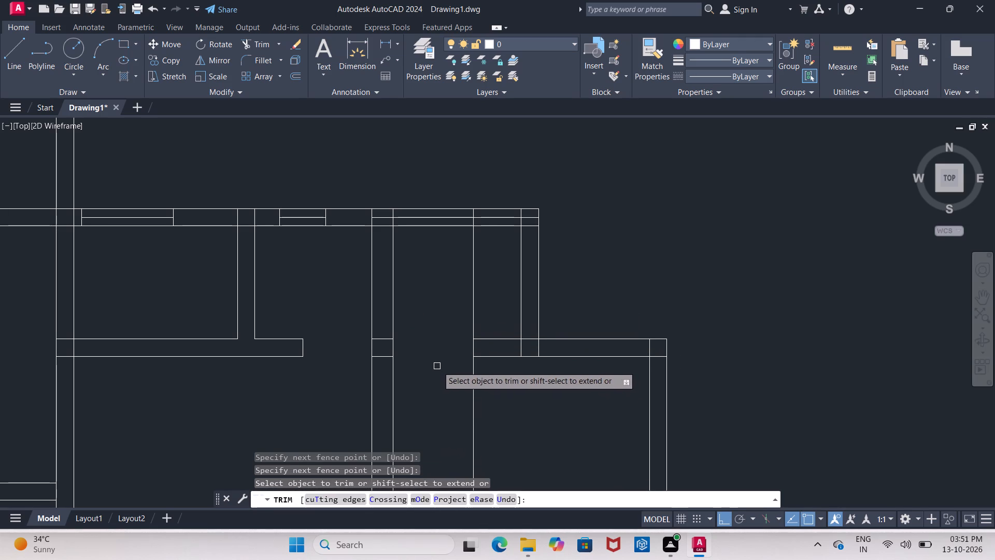
left_click_drag(446, 283, 500, 311)
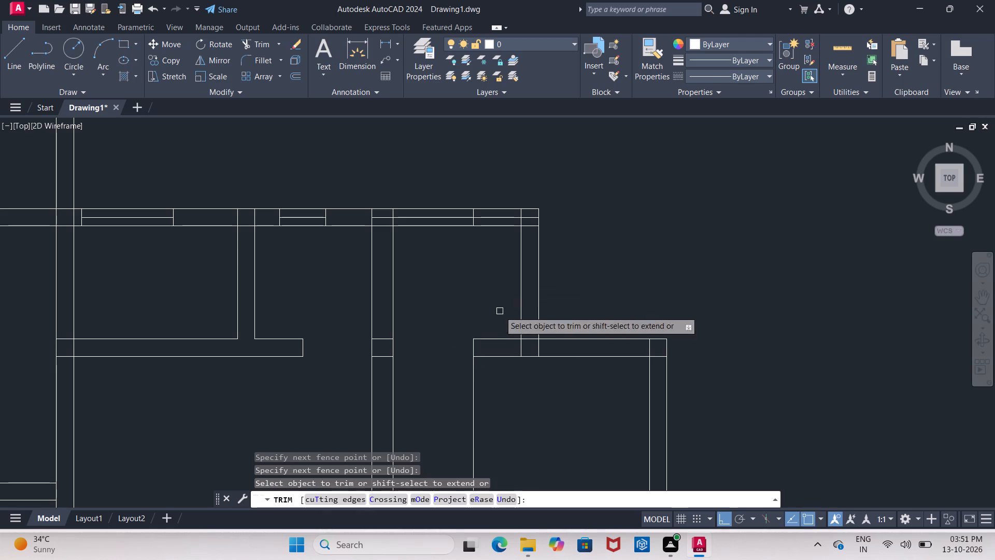
left_click_drag(429, 349, 493, 408)
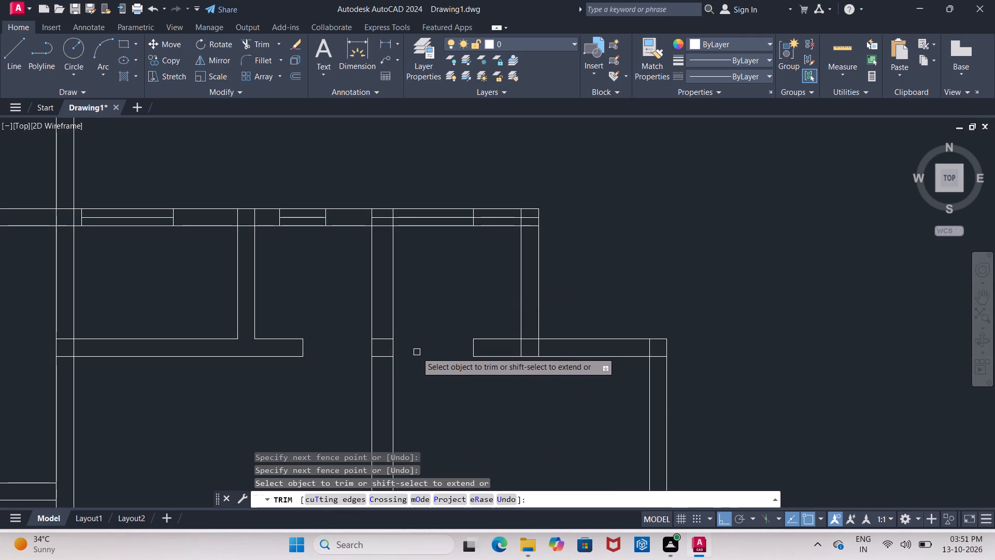
scroll(415, 352, "down", 3)
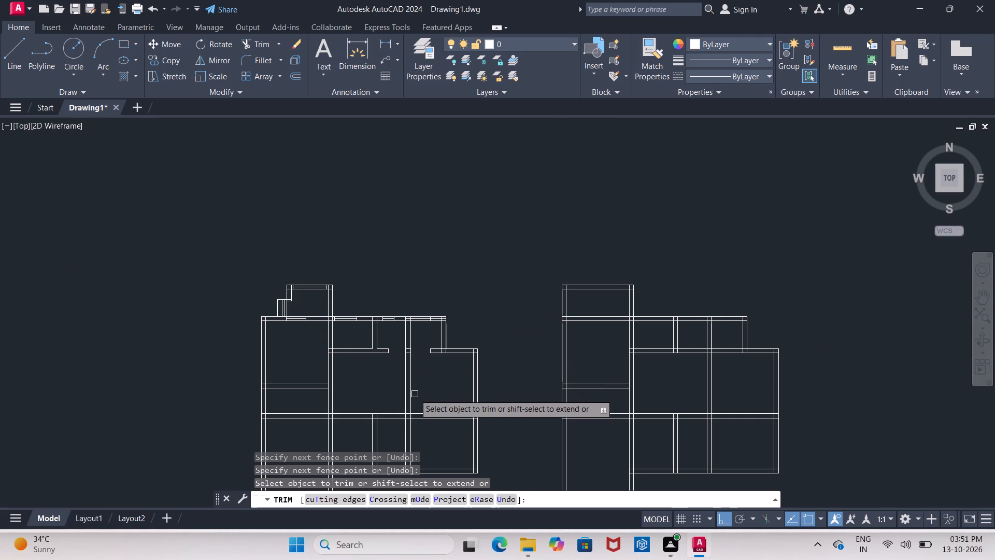
scroll(422, 330, "up", 3)
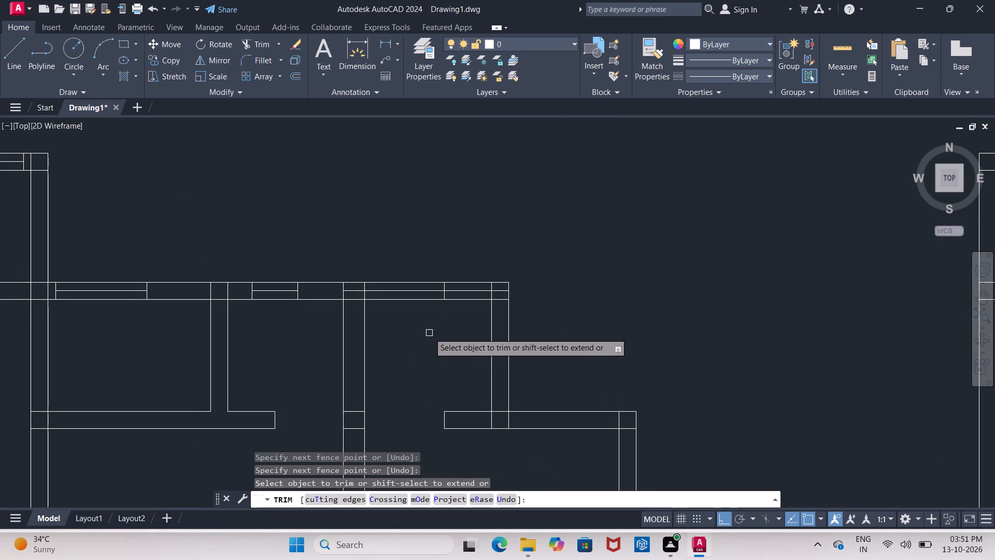
scroll(429, 333, "up", 1)
middle_click_drag(429, 334, 420, 325)
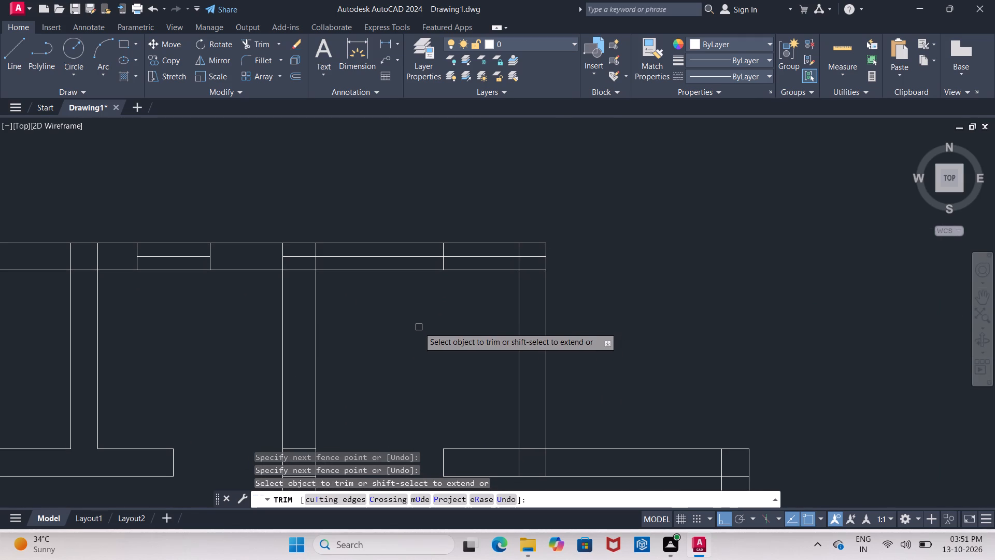
key("Escape")
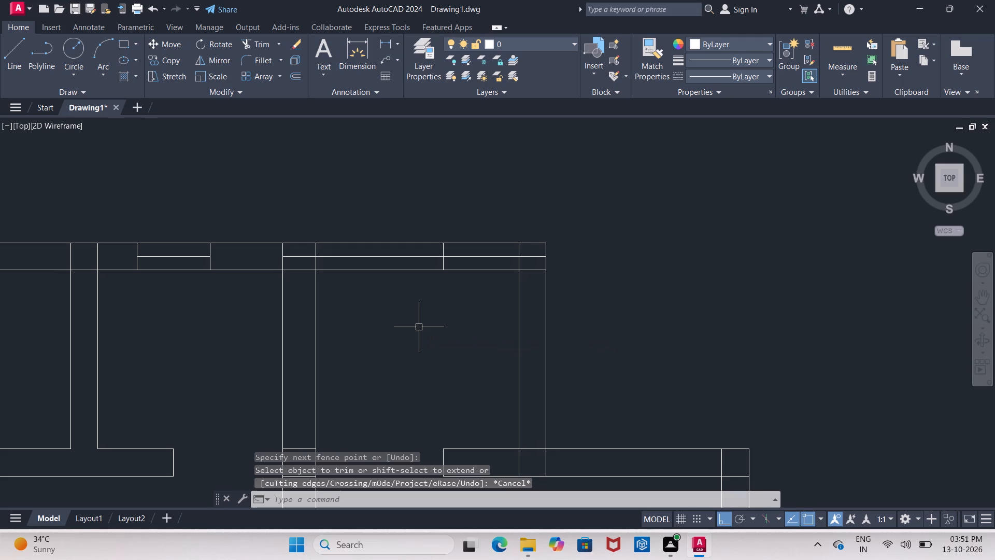
Offset the short vertical window line in the top wall of the upper right room 2' to the left.
key("o")
key("Return")
type("1'")
key("Return")
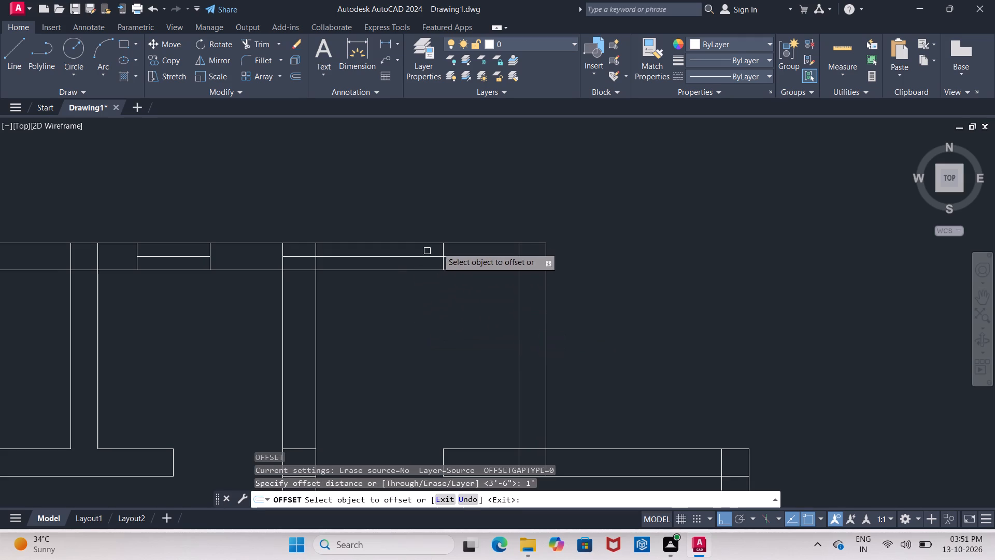
left_click_drag(443, 247, 424, 247)
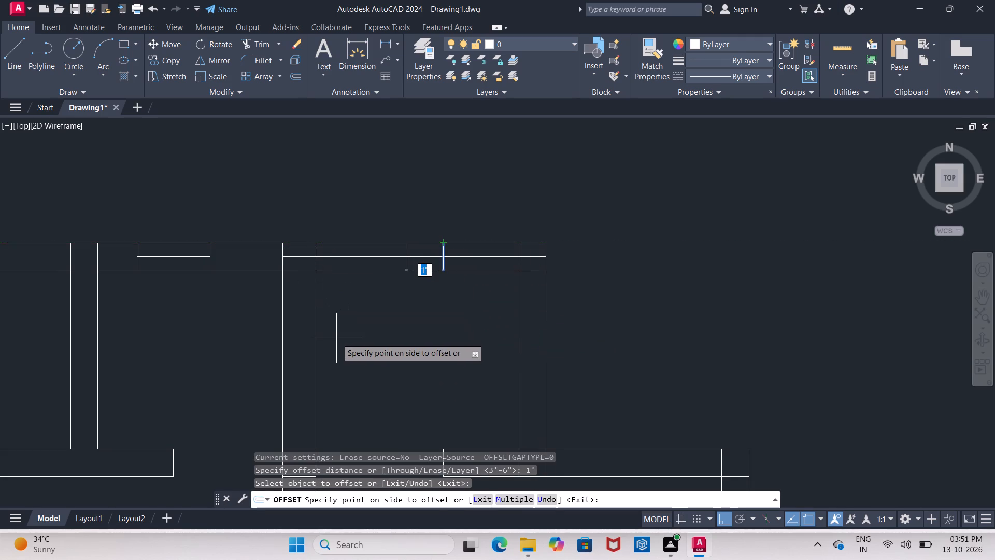
key("BackSpace")
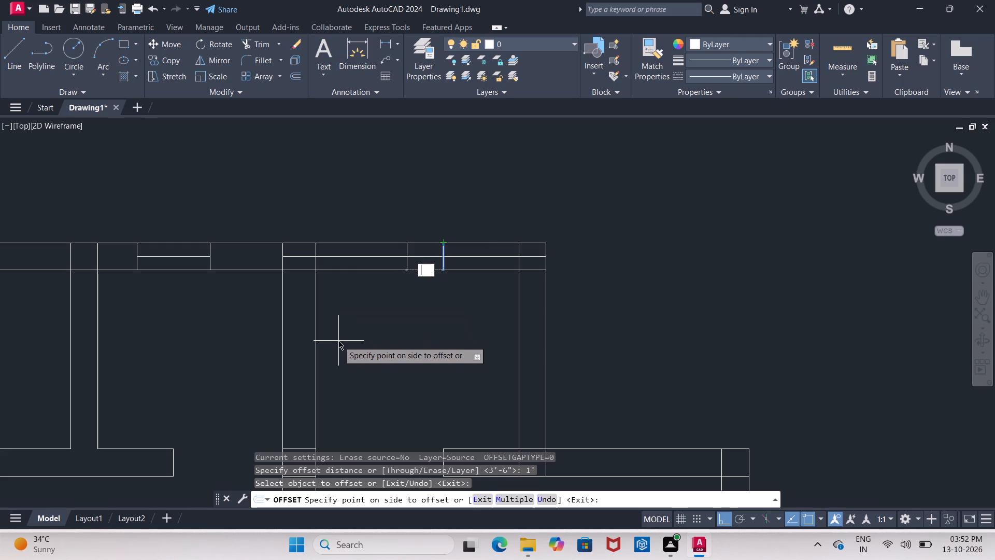
type("2'")
key("Return")
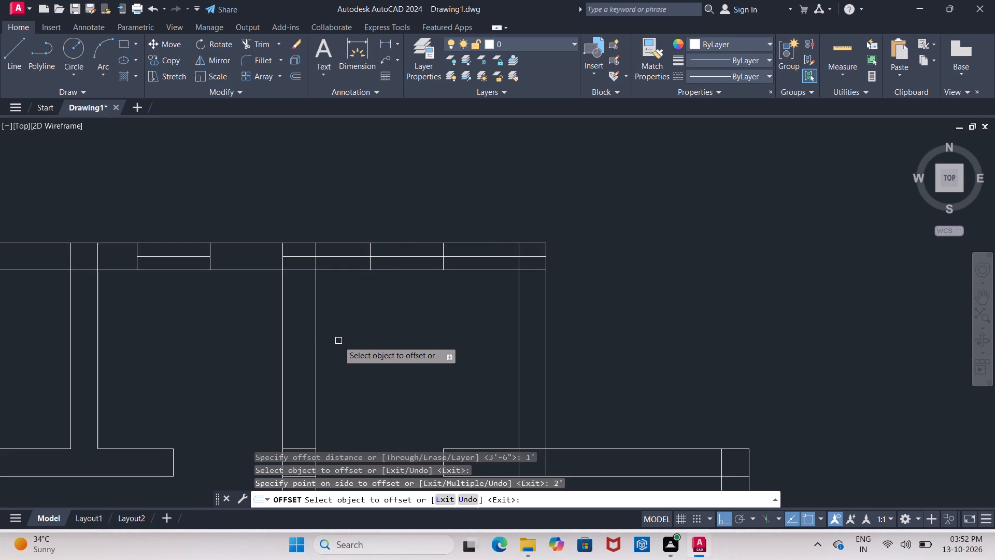
key("Escape")
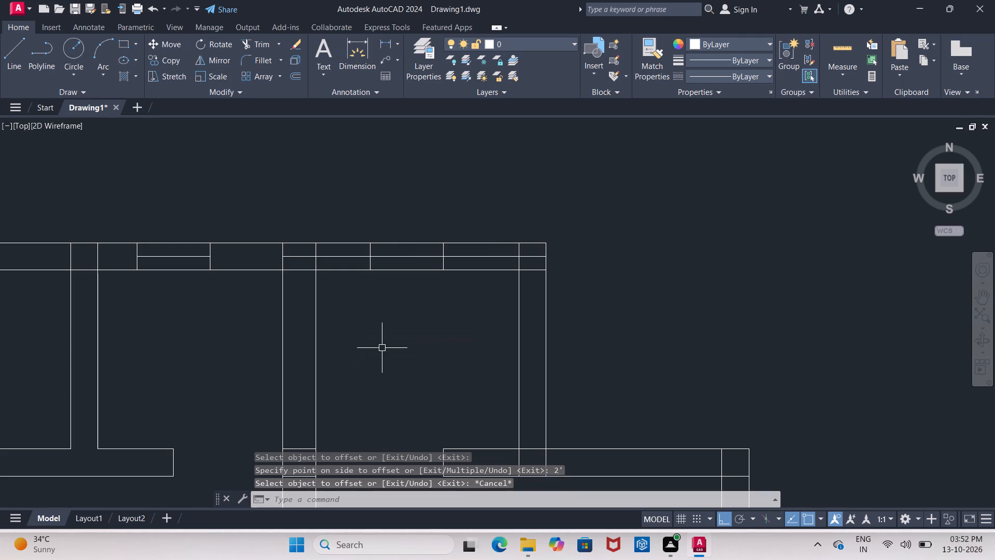
Trim the top wall's middle line outside the 2' window opening, on both sides out to the wall ends.
type("TR")
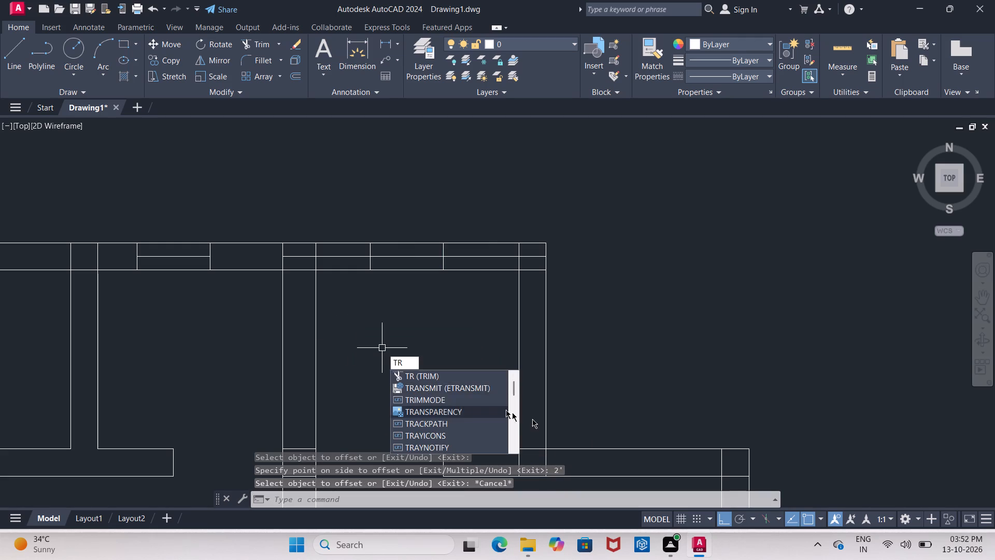
left_click(438, 376)
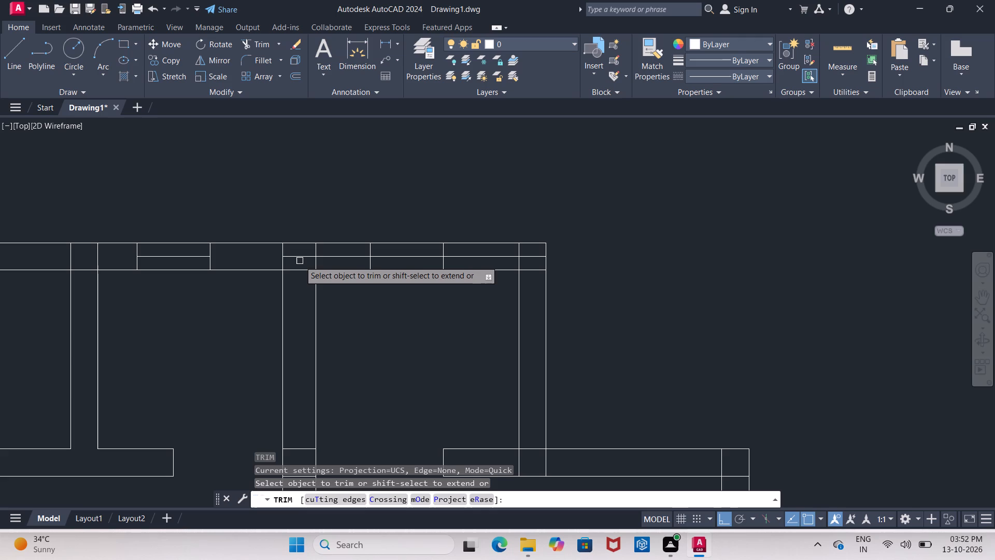
left_click(299, 257)
left_click(333, 258)
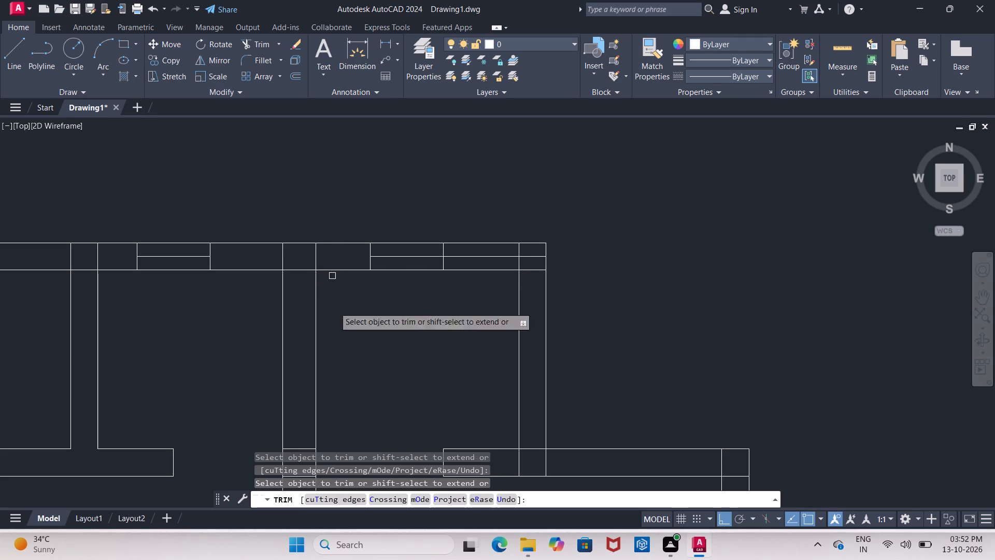
left_click(477, 259)
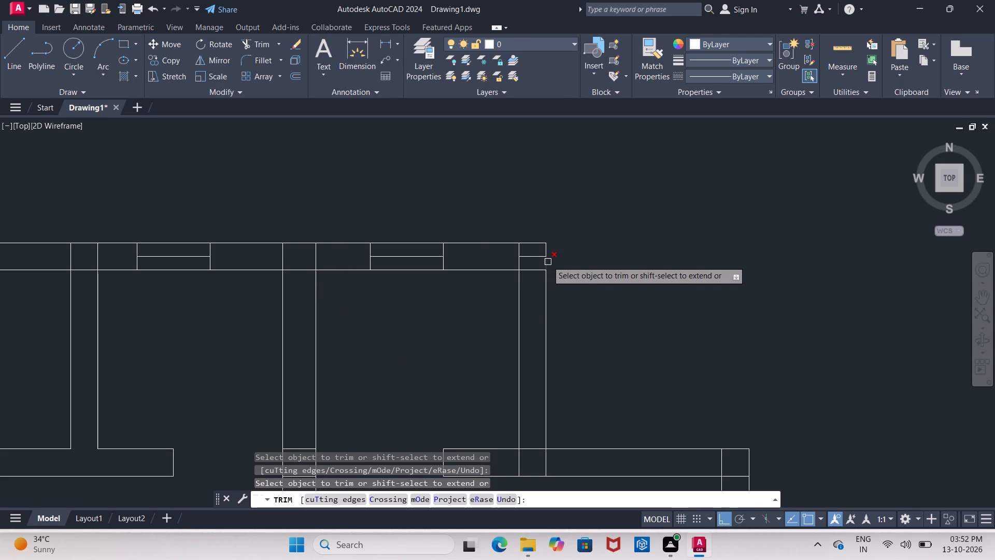
left_click(539, 256)
Trim the overlapping wall lines where the upper right room's two vertical walls meet its lower wall, opening both junctions.
scroll(539, 256, "down", 2)
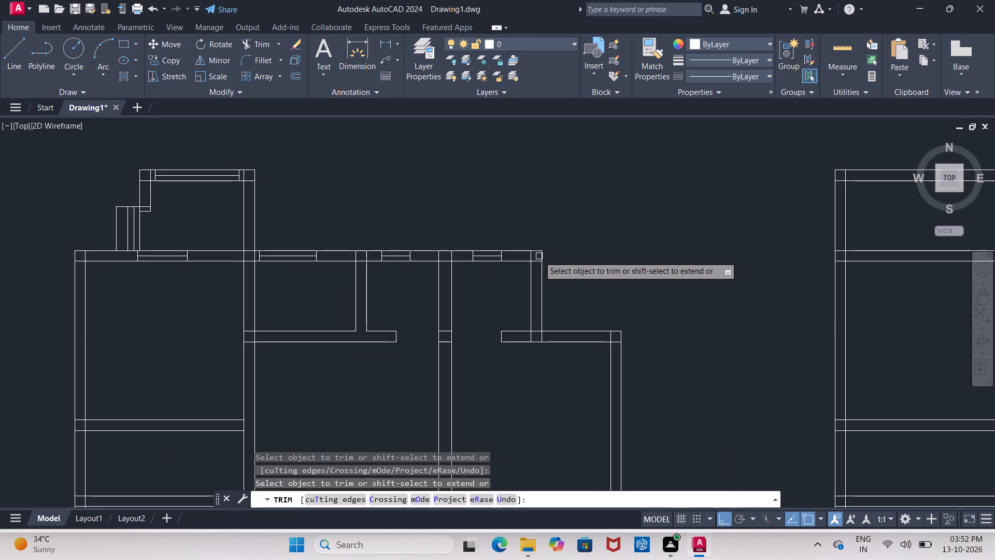
middle_click_drag(556, 314, 548, 274)
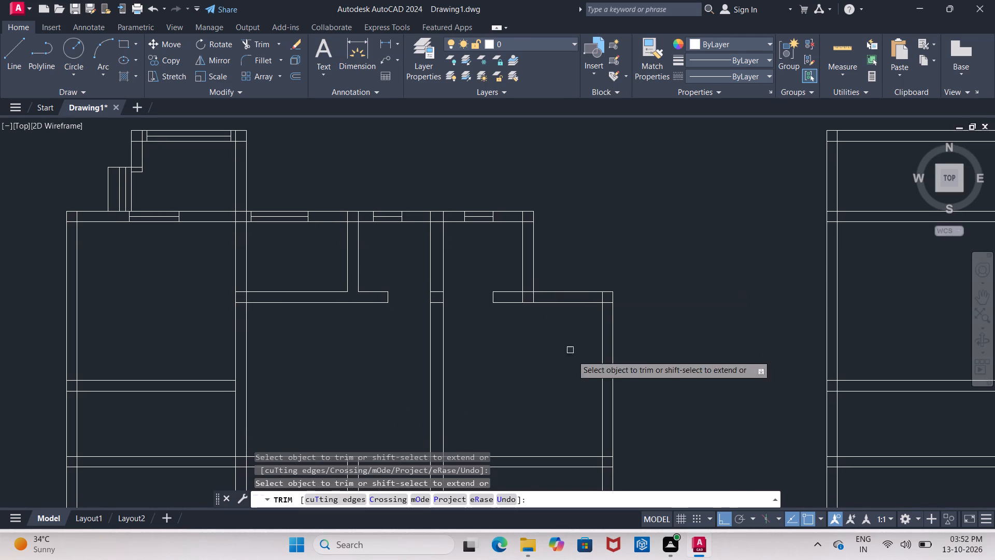
scroll(532, 313, "up", 2)
left_click(504, 266)
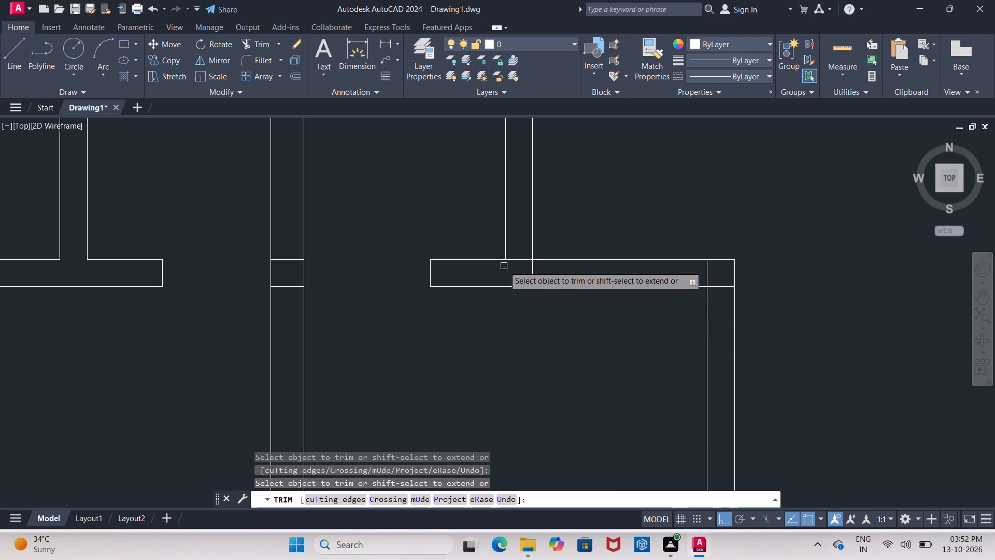
left_click(530, 265)
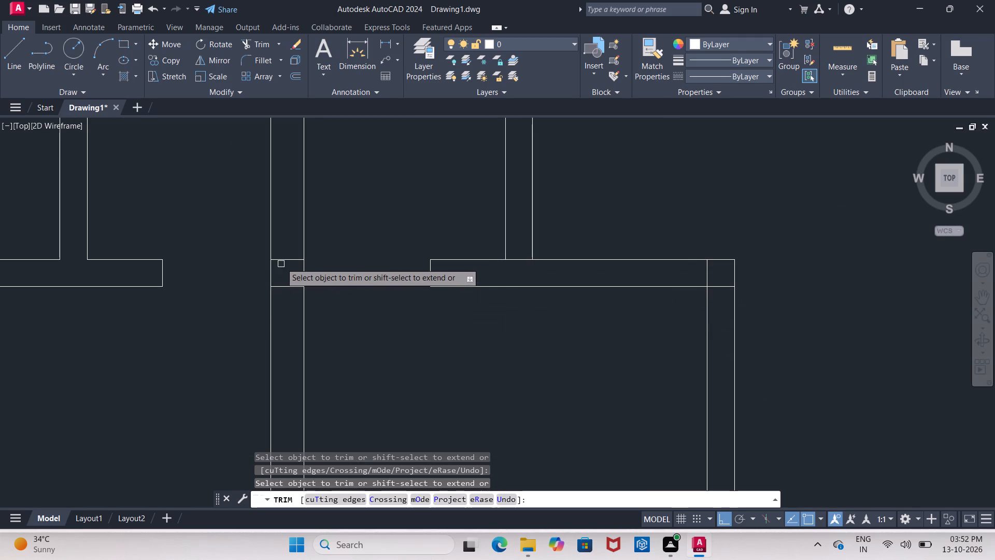
left_click(283, 260)
left_click(286, 290)
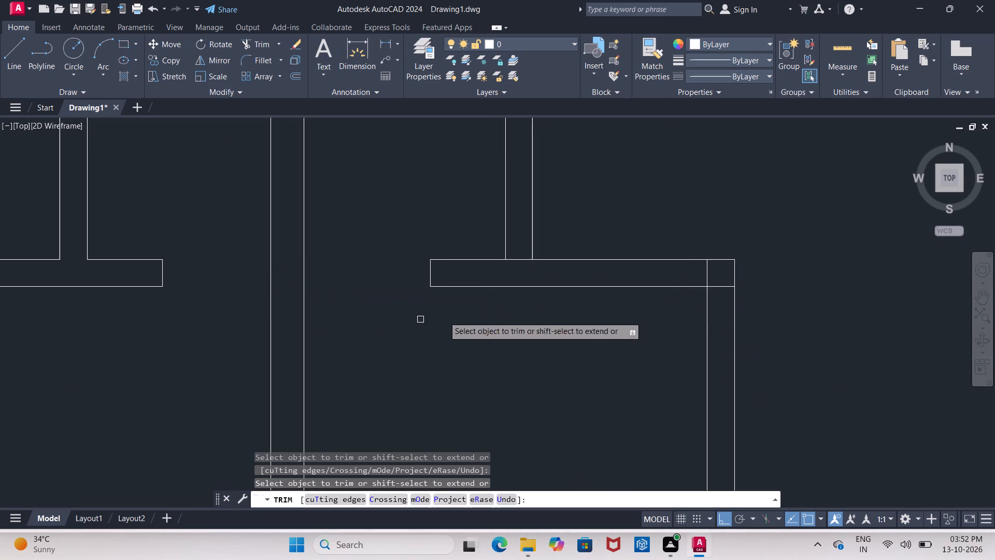
left_click(513, 258)
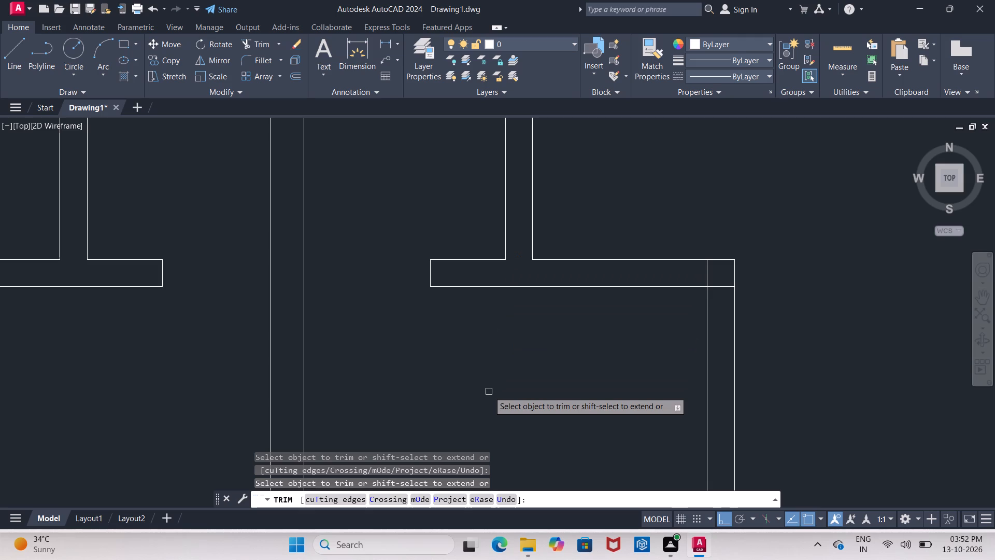
In the second copy of the plan, offset the lower face of the middle right room's top wall 5'5" downward.
middle_click_drag(633, 319, 343, 191)
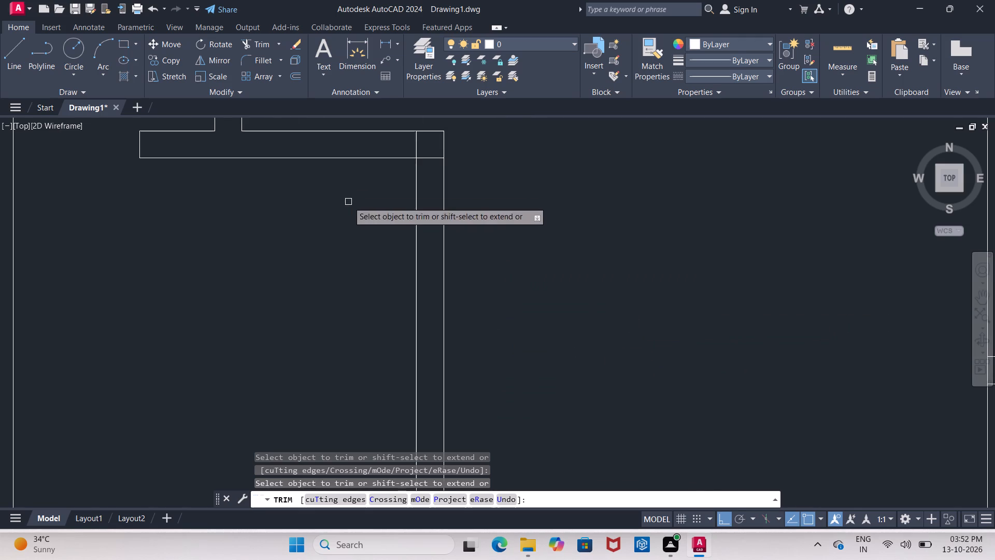
scroll(366, 214, "down", 1)
middle_click_drag(366, 214, 392, 159)
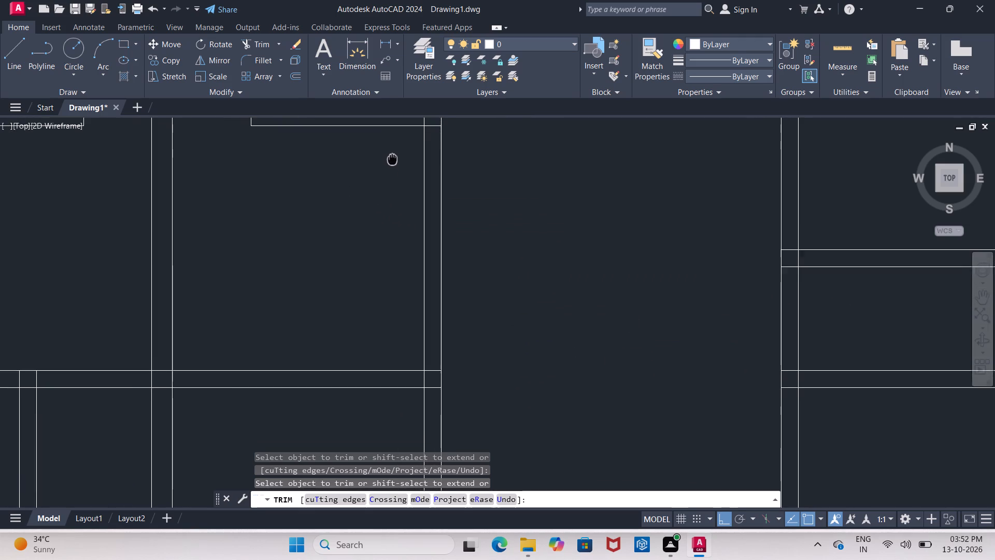
middle_click_drag(392, 159, 391, 149)
scroll(394, 162, "down", 1)
scroll(448, 191, "down", 1)
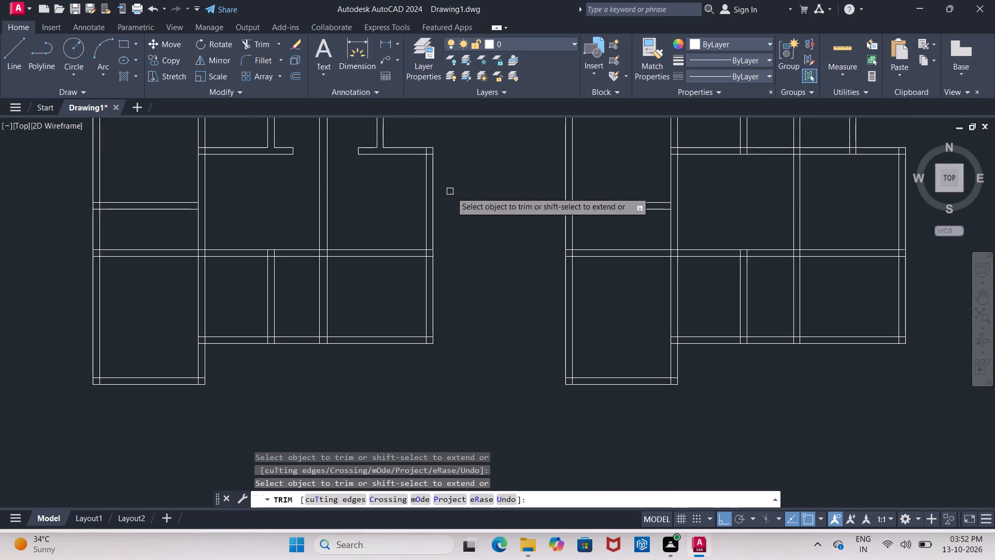
scroll(467, 199, "down", 1)
middle_click_drag(702, 191, 368, 202)
scroll(702, 191, "up", 1)
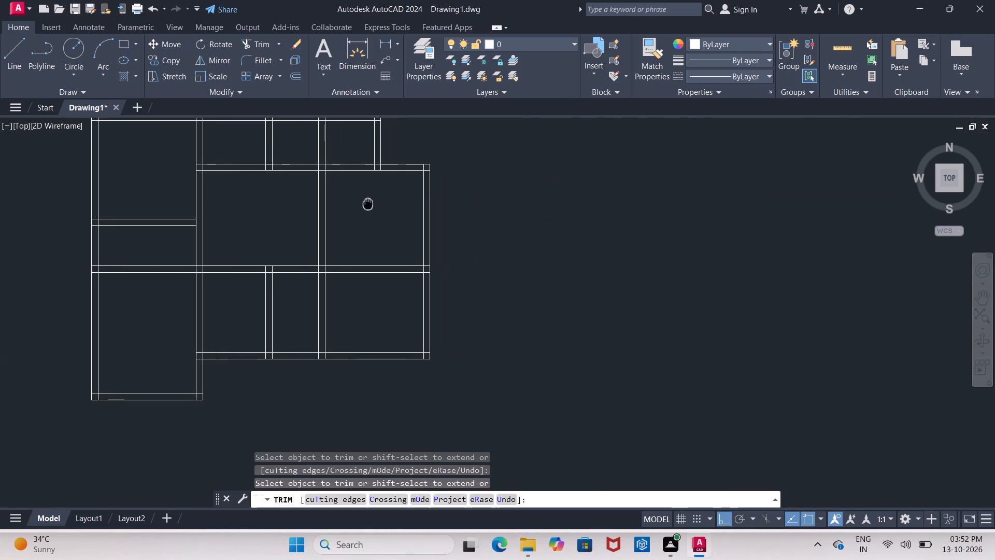
key("Escape")
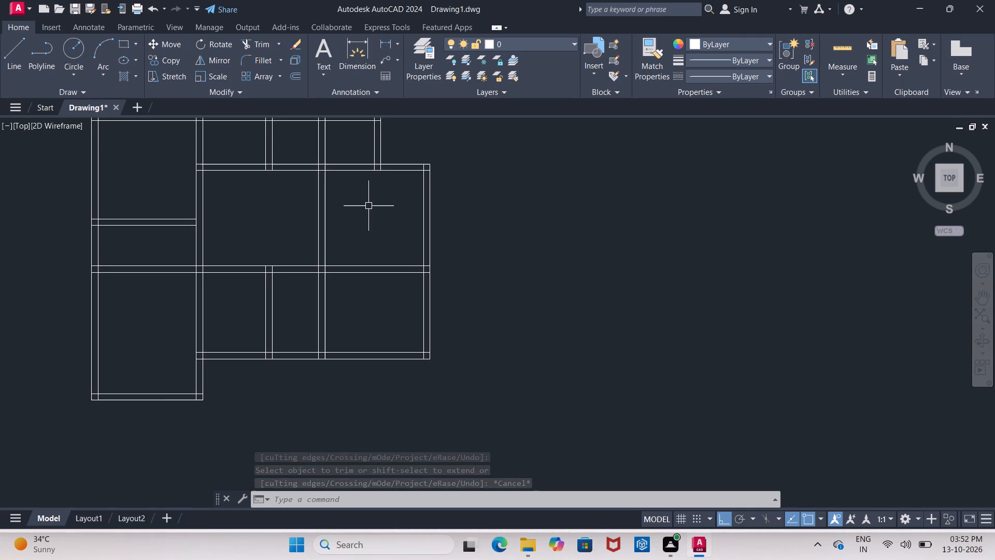
key("o")
key("Return")
type("5'")
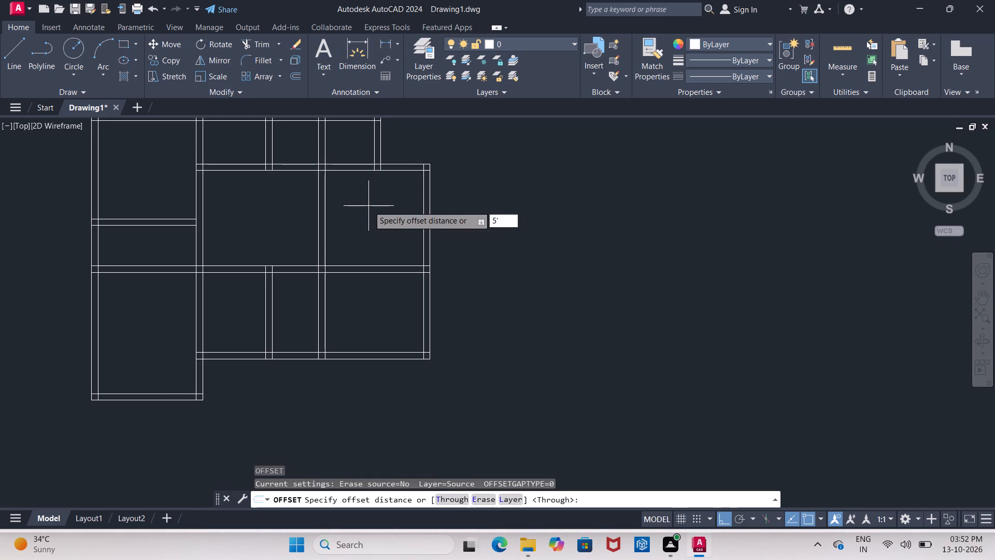
key("5")
key("shift+quotedbl")
key("Return")
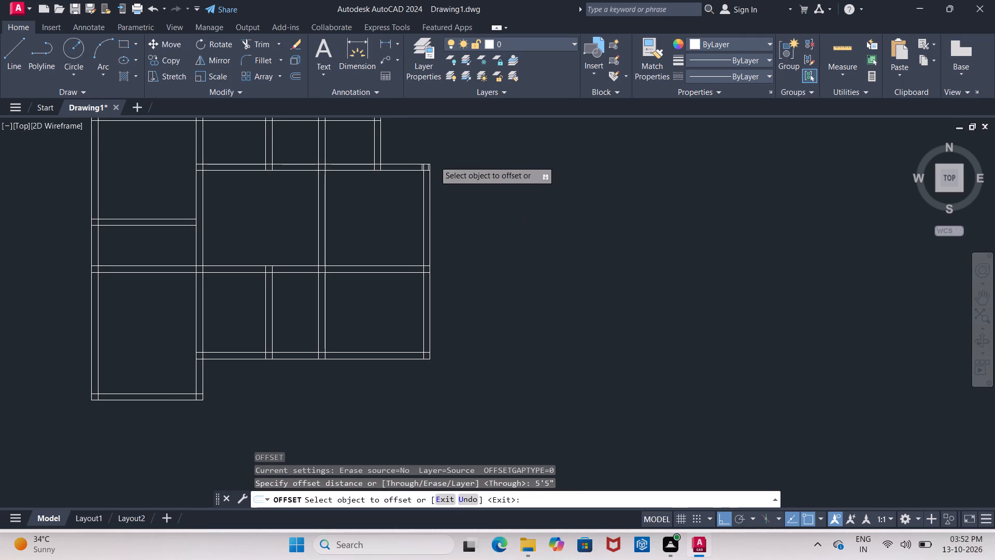
left_click(400, 173)
left_click(396, 205)
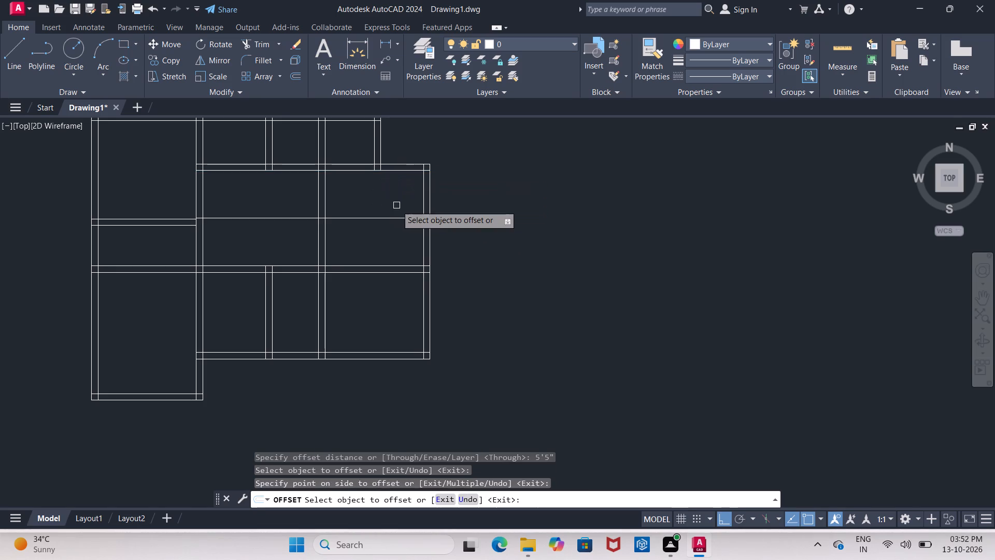
scroll(396, 205, "up", 3)
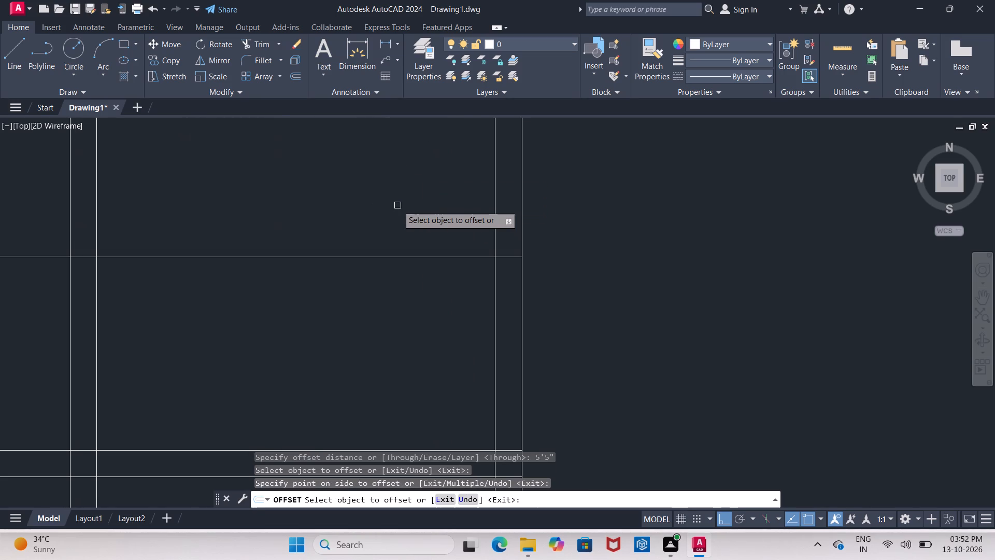
scroll(398, 208, "down", 2)
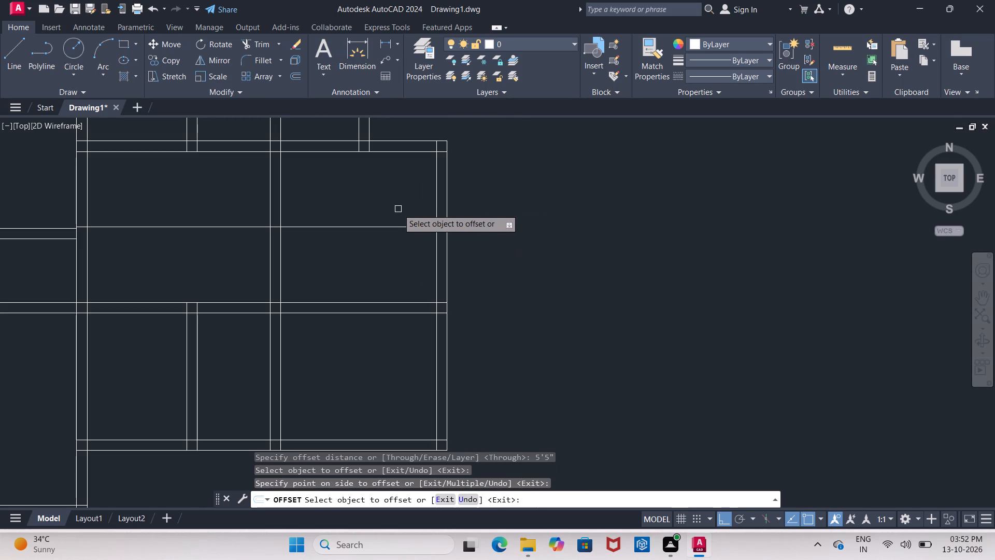
key("Escape")
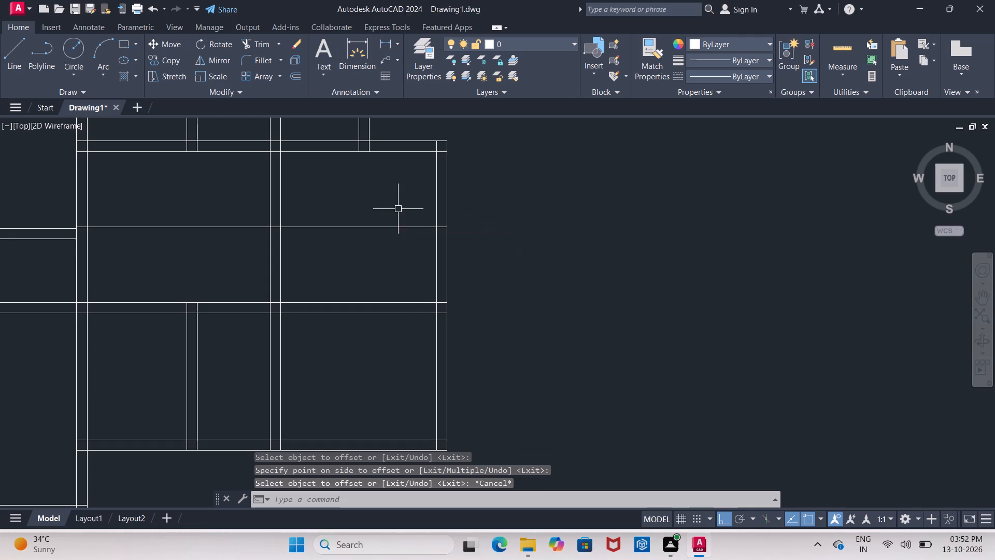
Calculate 3.6 divided by 2 in Calculator, and close it.
key("3")
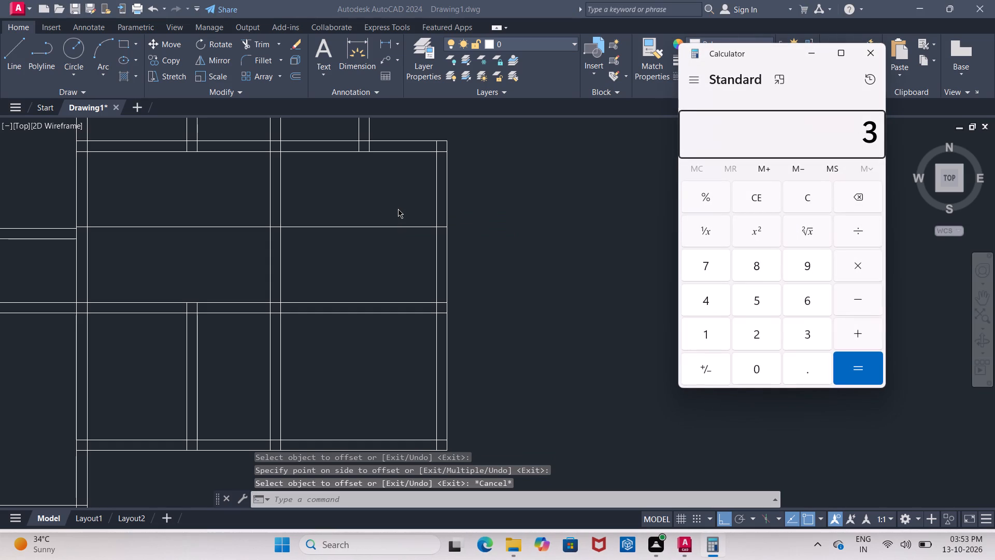
type(".6")
type("/2")
key("Return")
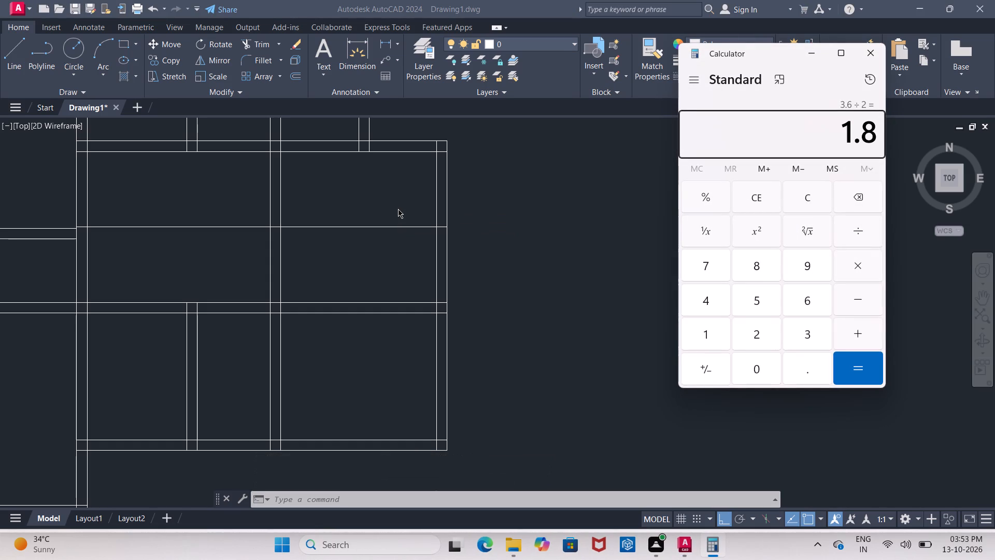
left_click(890, 50)
left_click(875, 57)
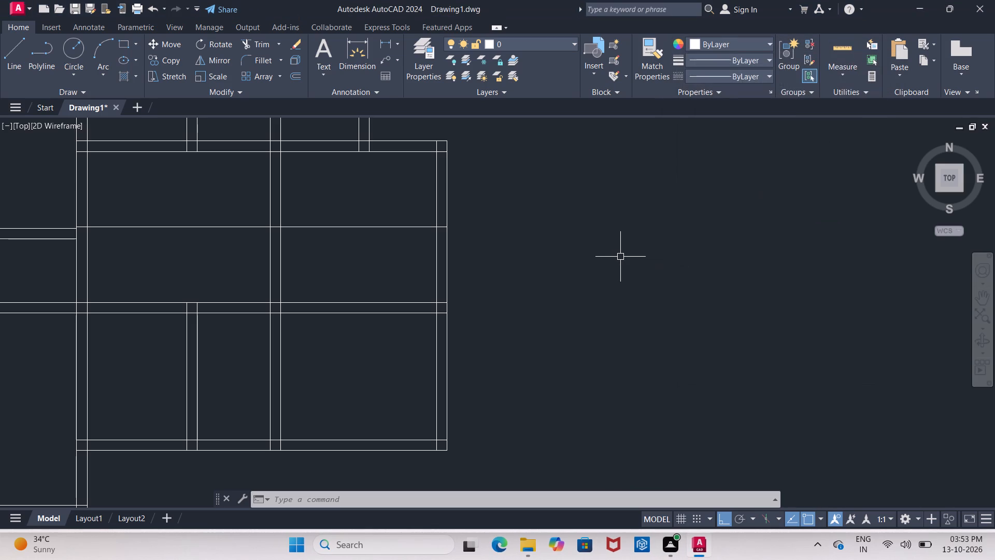
Offset the 5'5" horizontal line across the middle right room by 1'8" both upward and downward.
key("o")
key("Return")
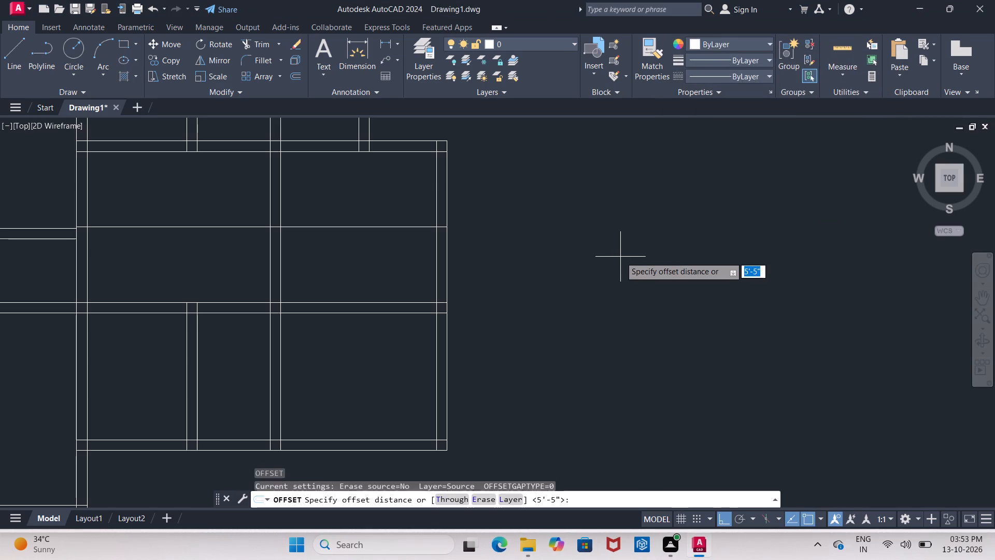
type("1'8")
key("shift+quotedbl")
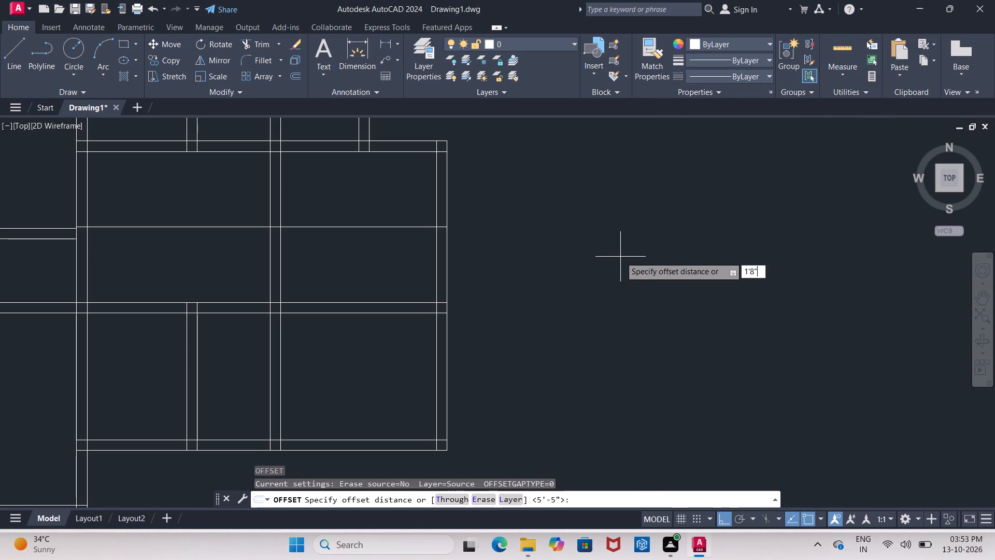
key("Return")
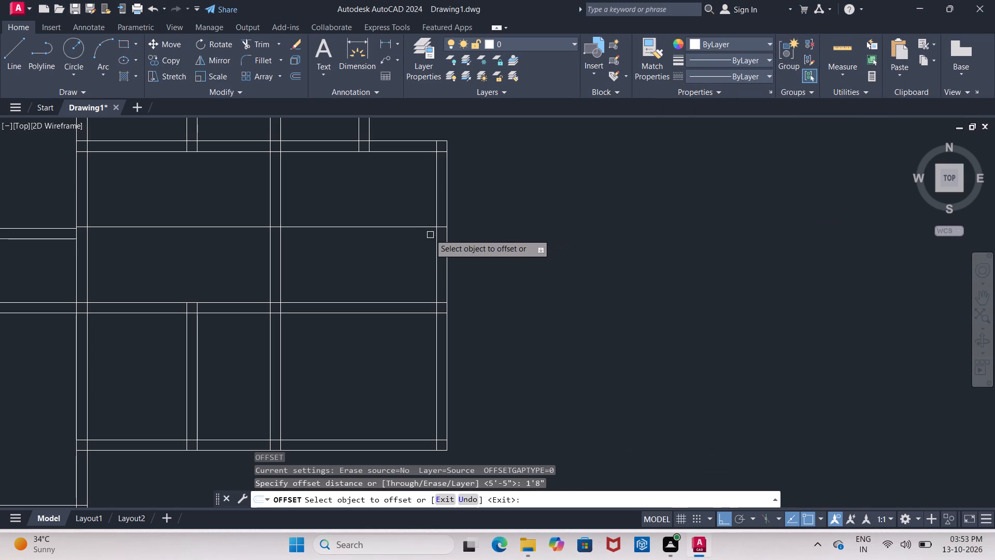
left_click(419, 226)
left_click(407, 181)
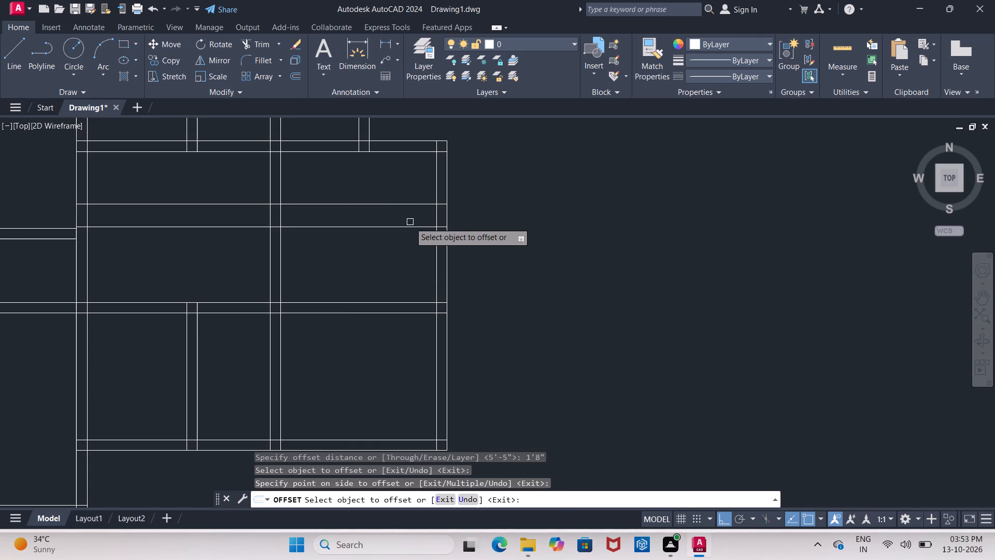
left_click(410, 227)
left_click(405, 279)
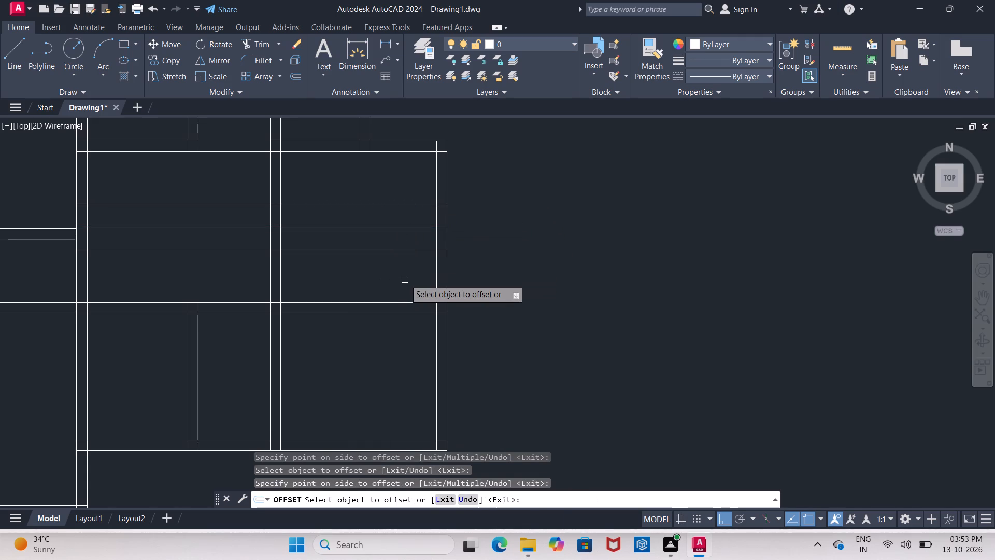
key("Escape")
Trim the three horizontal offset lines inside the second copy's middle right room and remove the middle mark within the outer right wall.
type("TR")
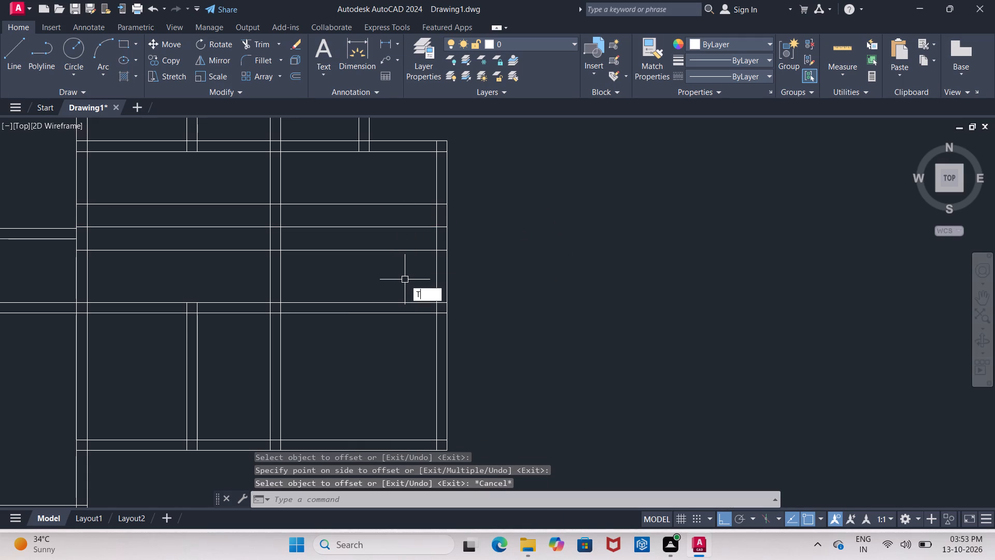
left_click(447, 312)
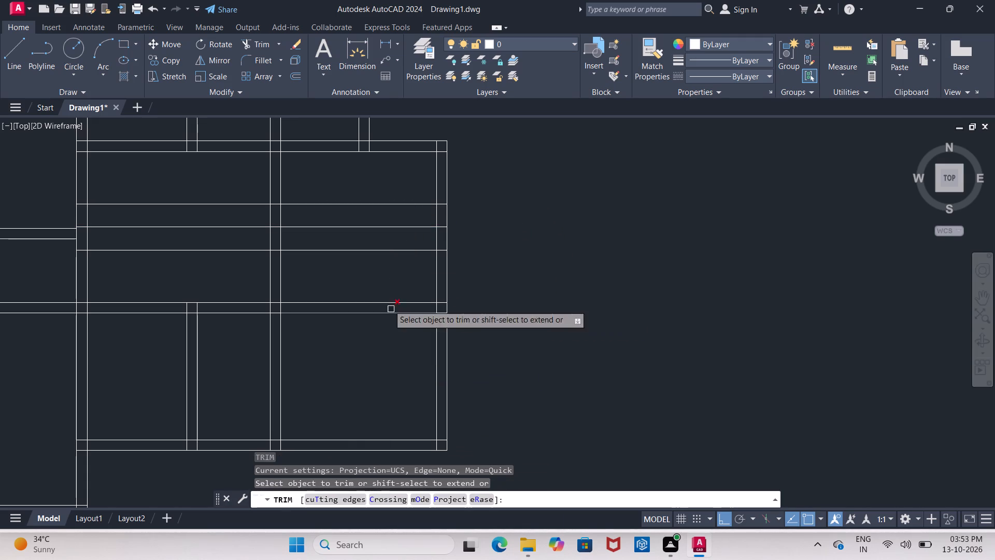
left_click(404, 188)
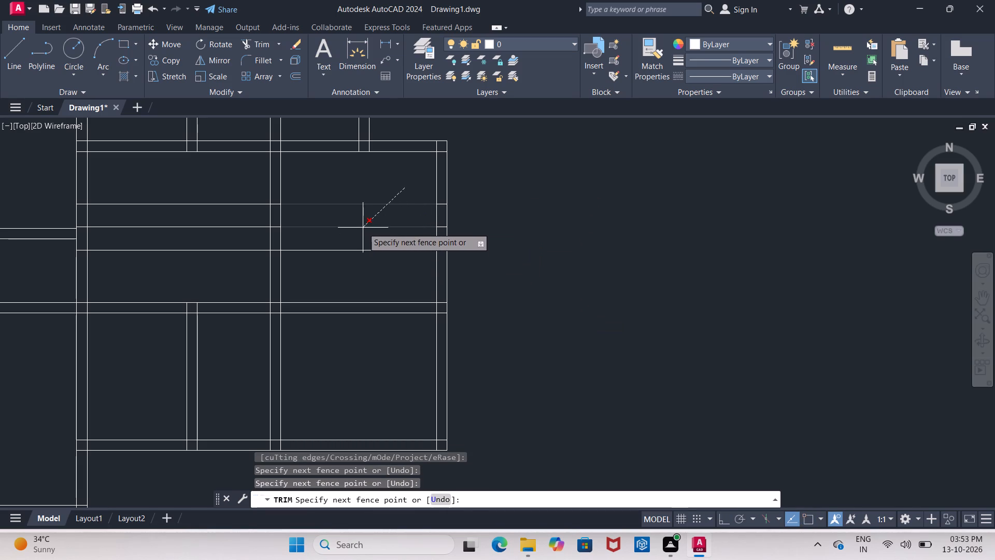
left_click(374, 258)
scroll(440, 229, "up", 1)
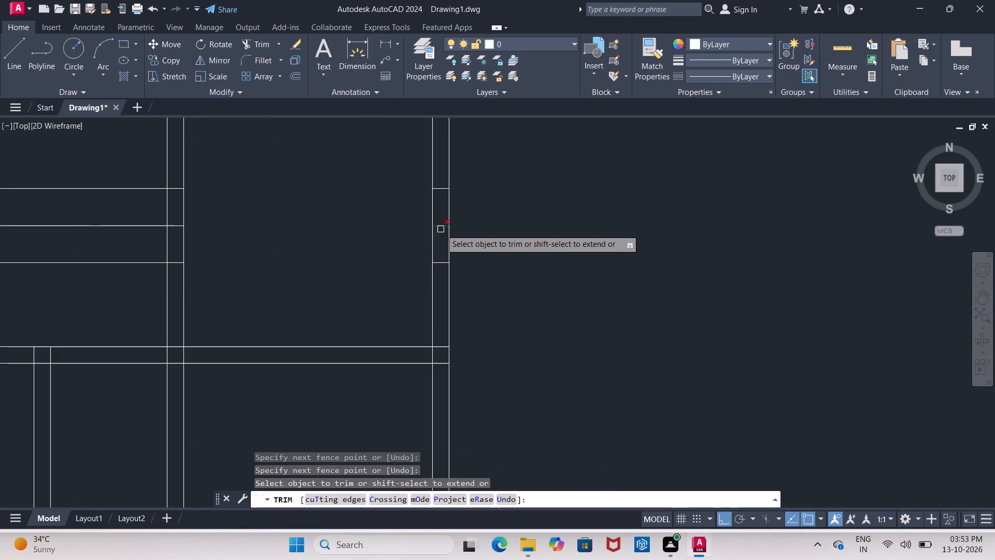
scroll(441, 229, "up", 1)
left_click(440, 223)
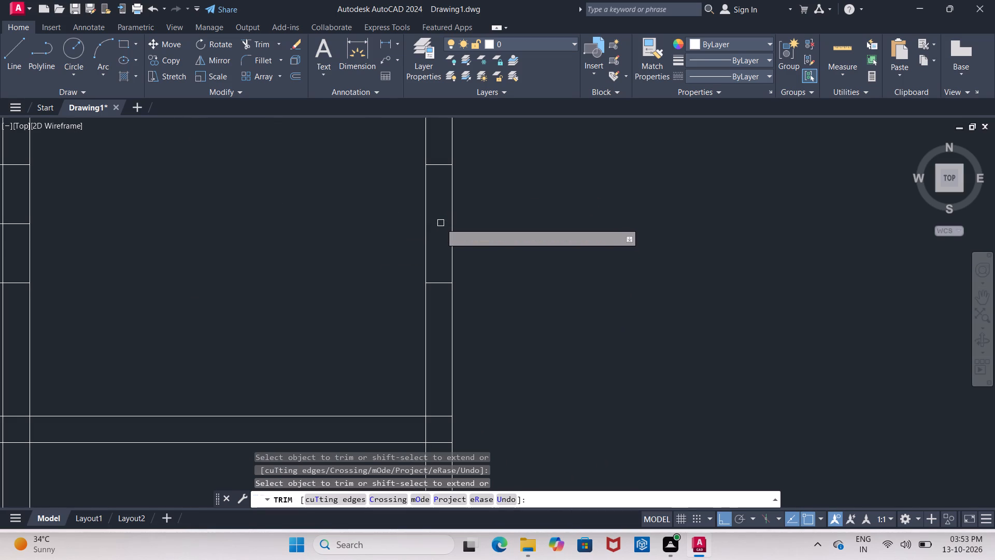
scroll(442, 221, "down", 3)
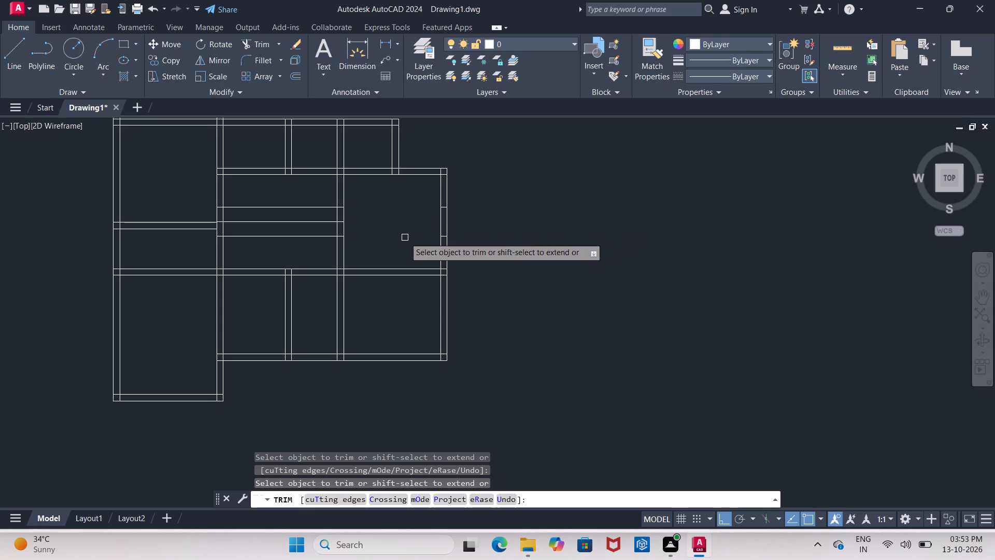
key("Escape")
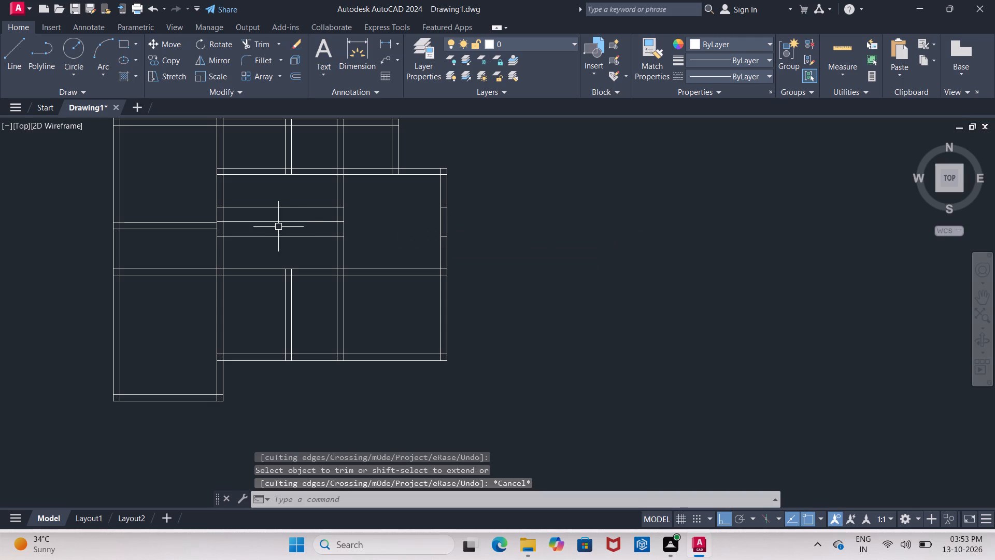
Erase the three leftover horizontal line segments crossing the middle room beside it in the second plan copy.
left_click(293, 208)
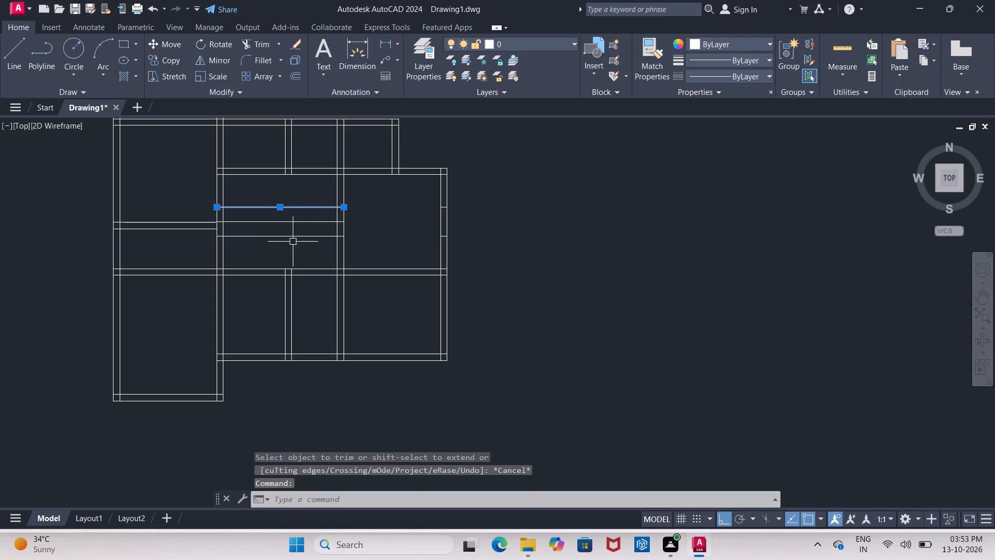
left_click(294, 237)
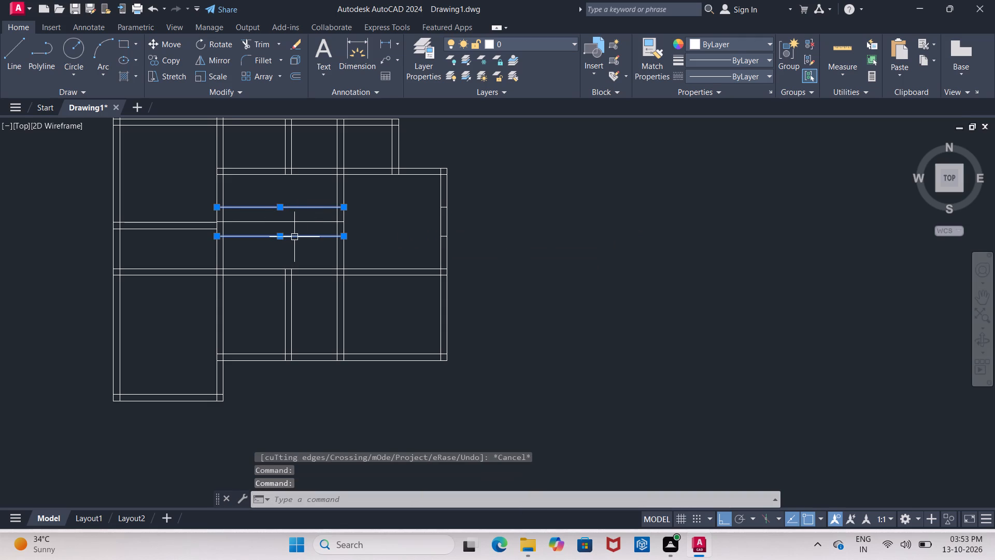
key("Delete")
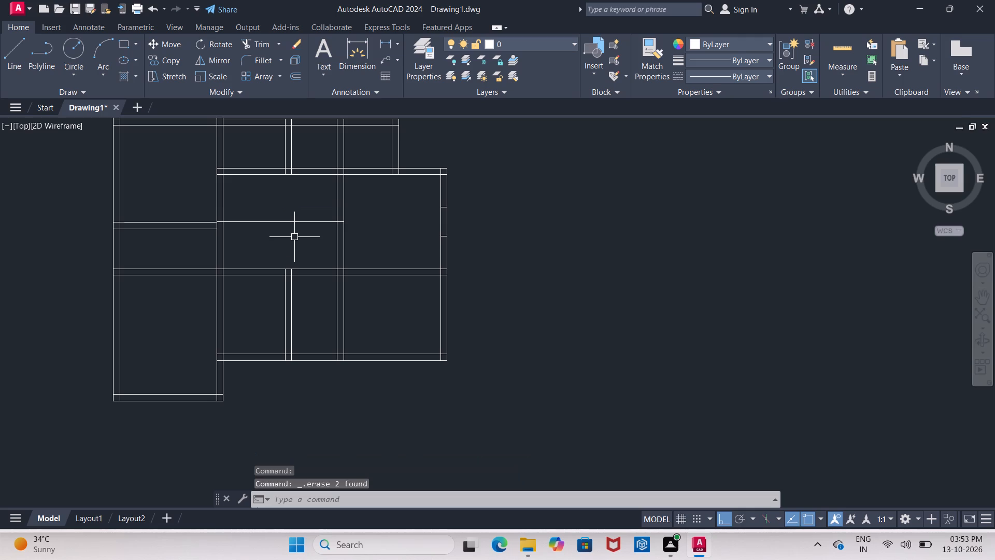
left_click(296, 221)
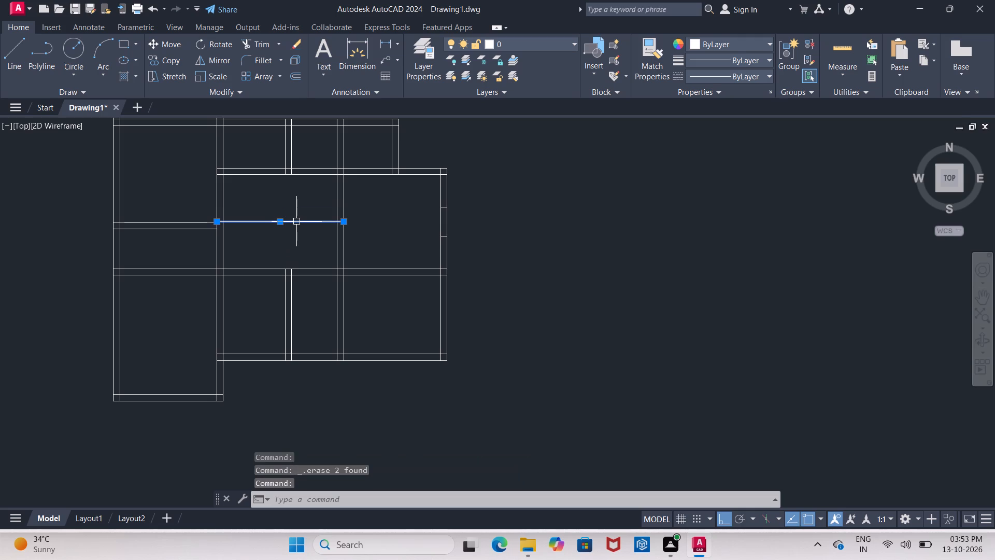
key("Delete")
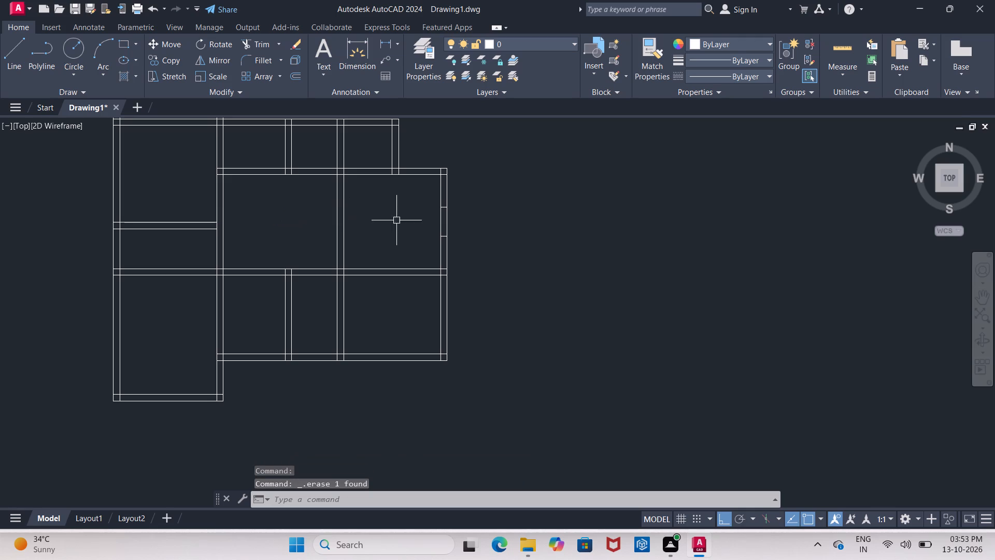
Erase the two short opening marks in the outer right wall of the second copy's middle right room.
middle_click_drag(536, 246, 506, 294)
middle_click_drag(376, 242, 420, 307)
scroll(339, 230, "up", 2)
scroll(341, 223, "down", 3)
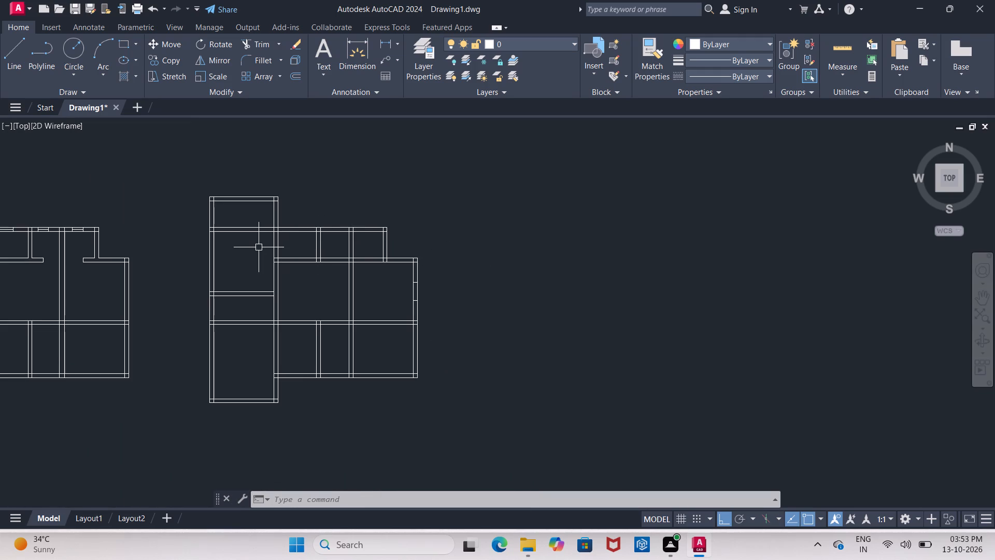
scroll(262, 248, "up", 1)
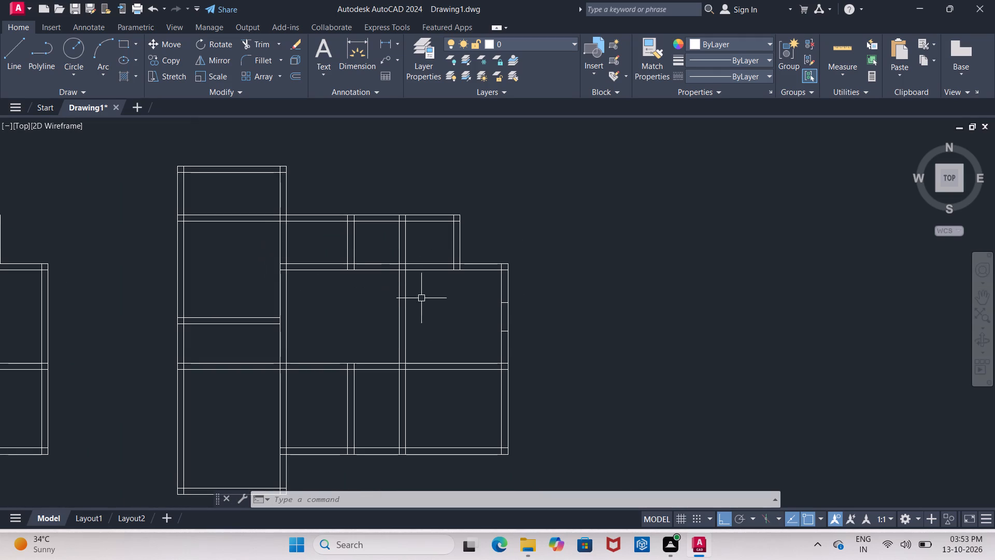
scroll(511, 324, "up", 2)
left_click(489, 273)
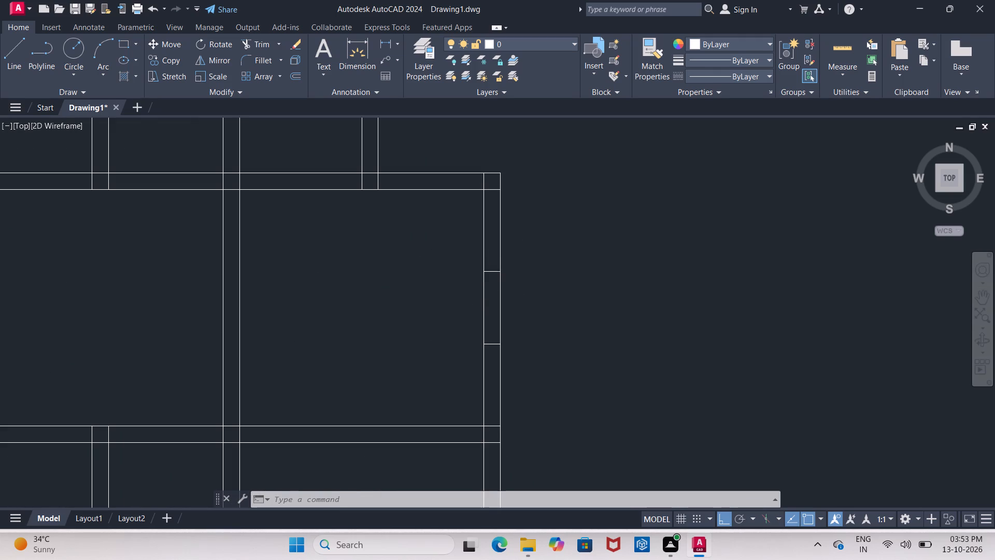
left_click(495, 342)
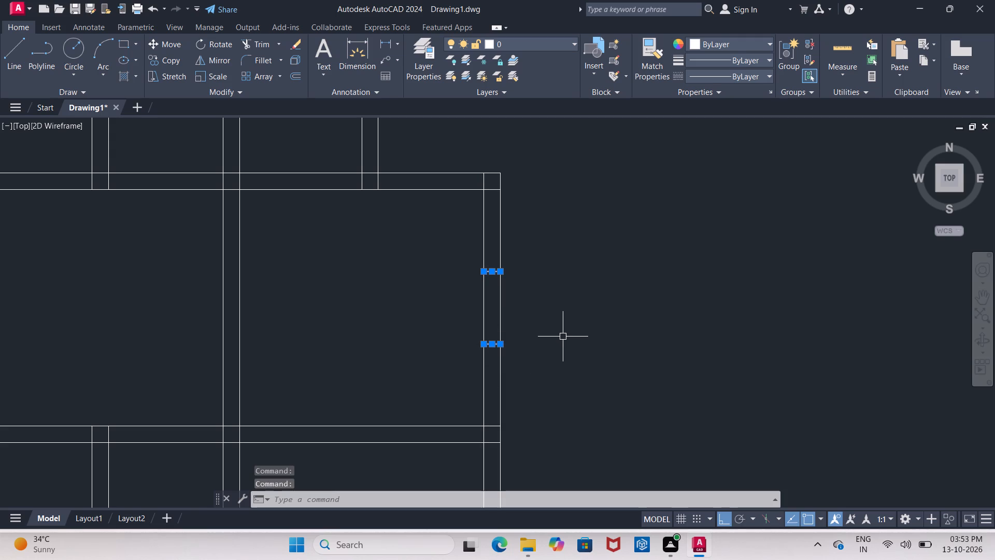
key("Delete")
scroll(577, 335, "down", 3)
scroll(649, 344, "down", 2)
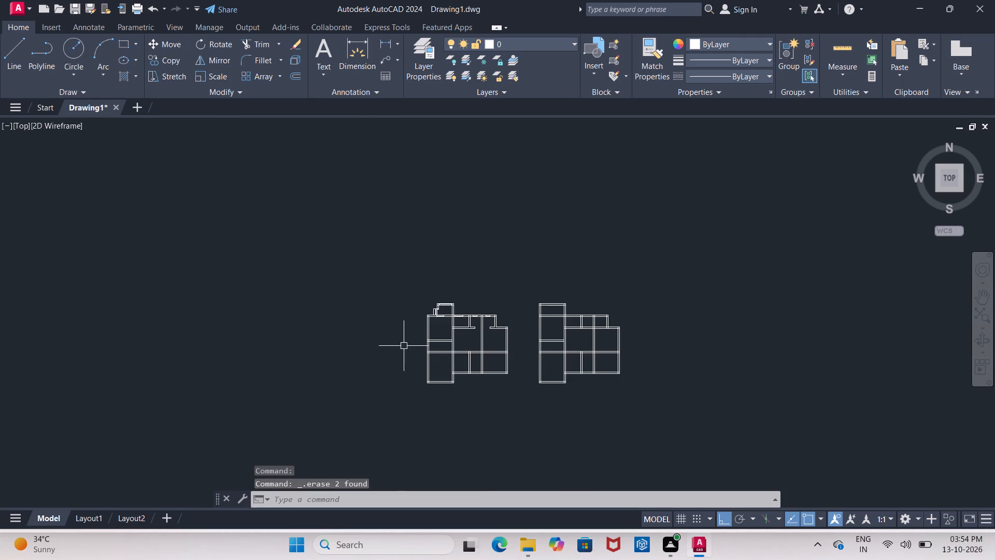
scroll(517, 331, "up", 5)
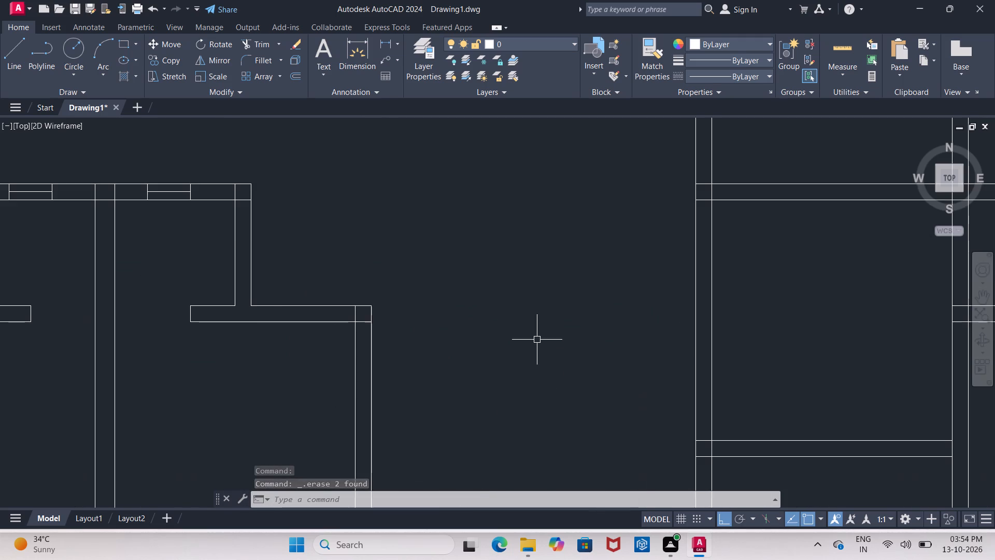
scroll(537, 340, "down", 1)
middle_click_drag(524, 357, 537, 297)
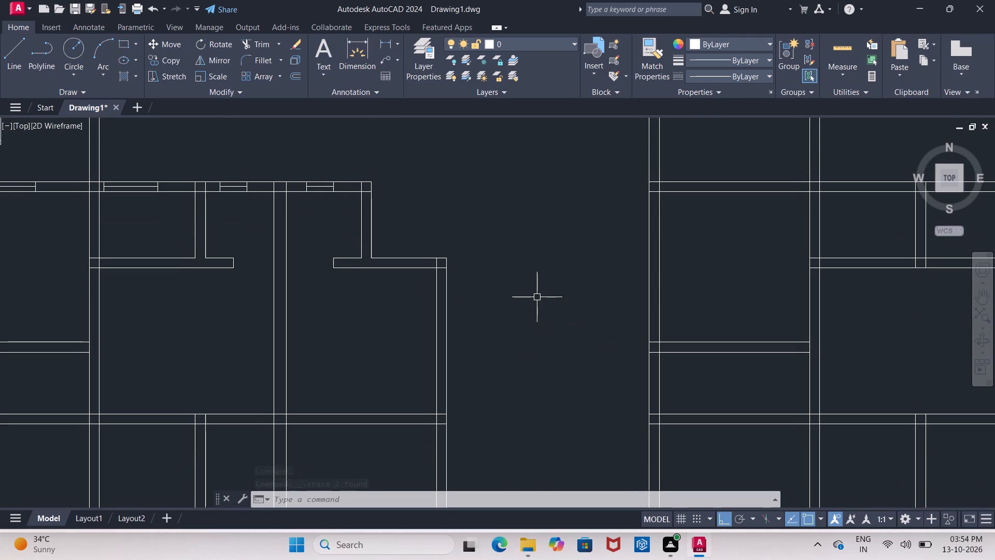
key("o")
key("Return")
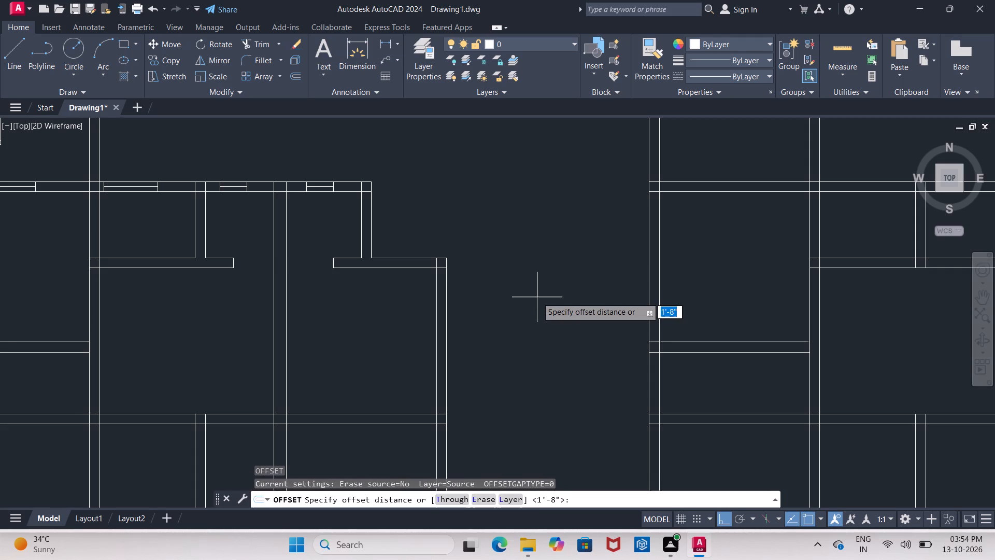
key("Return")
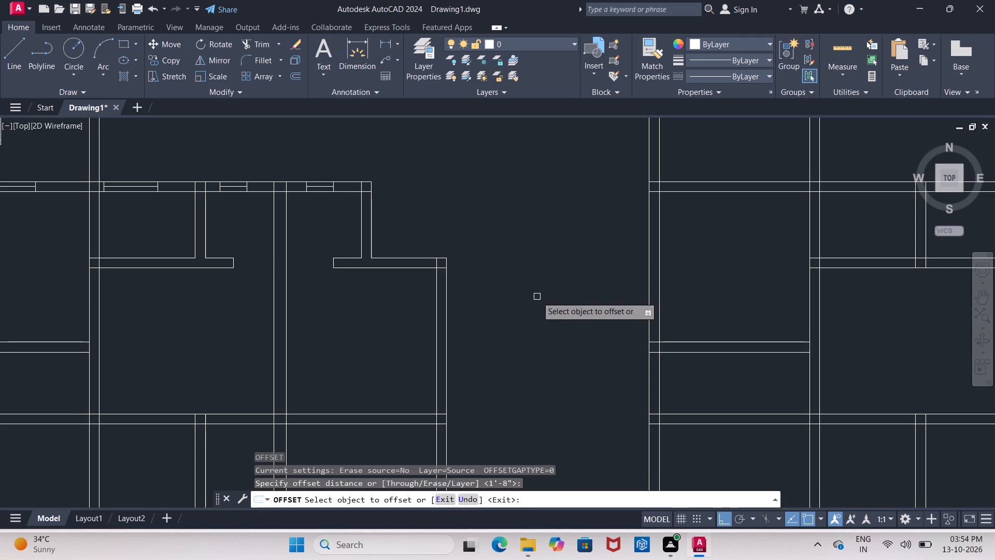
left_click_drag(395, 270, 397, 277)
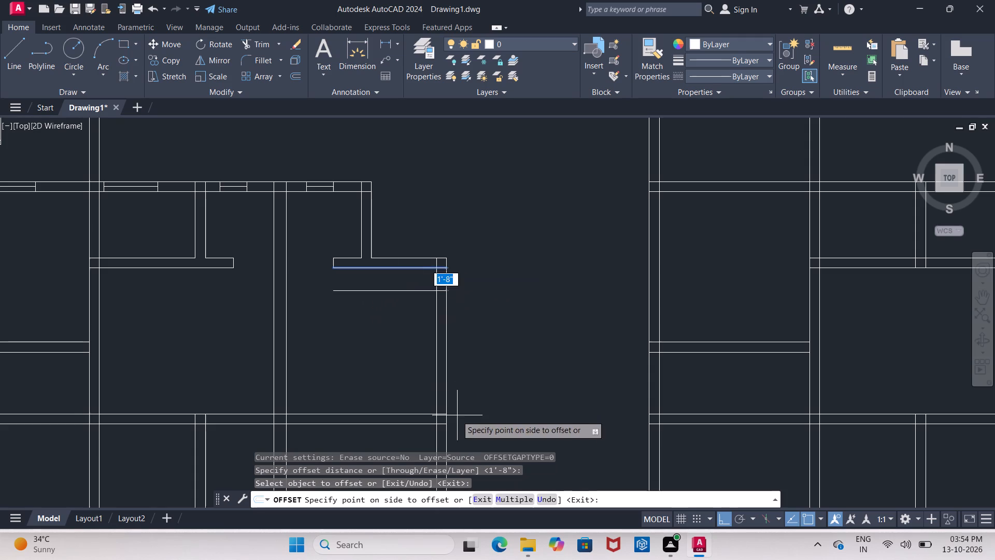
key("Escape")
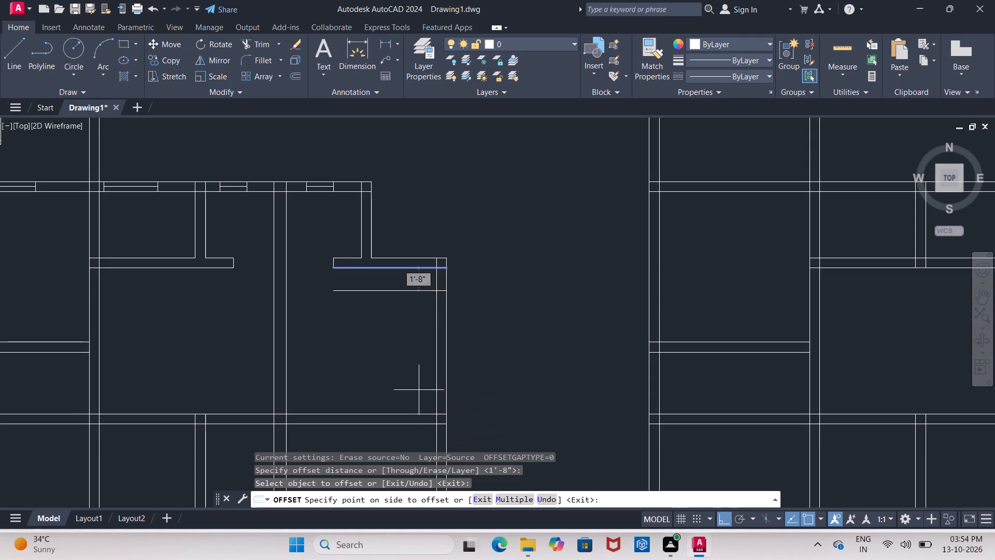
In the first plan copy, offset the lower face of the middle right room's top wall 5'5" downward.
key("o")
key("Return")
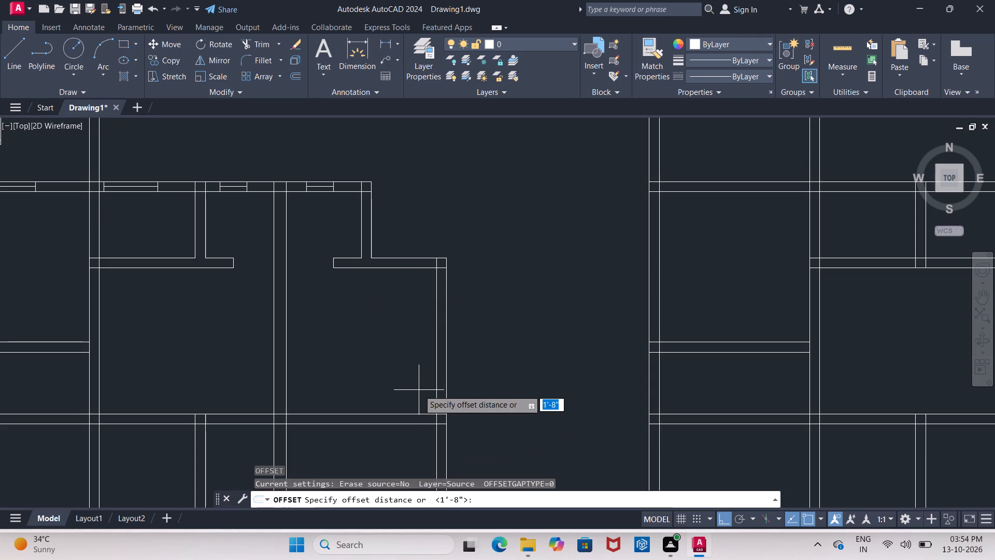
type("5'5\"")
key("Return")
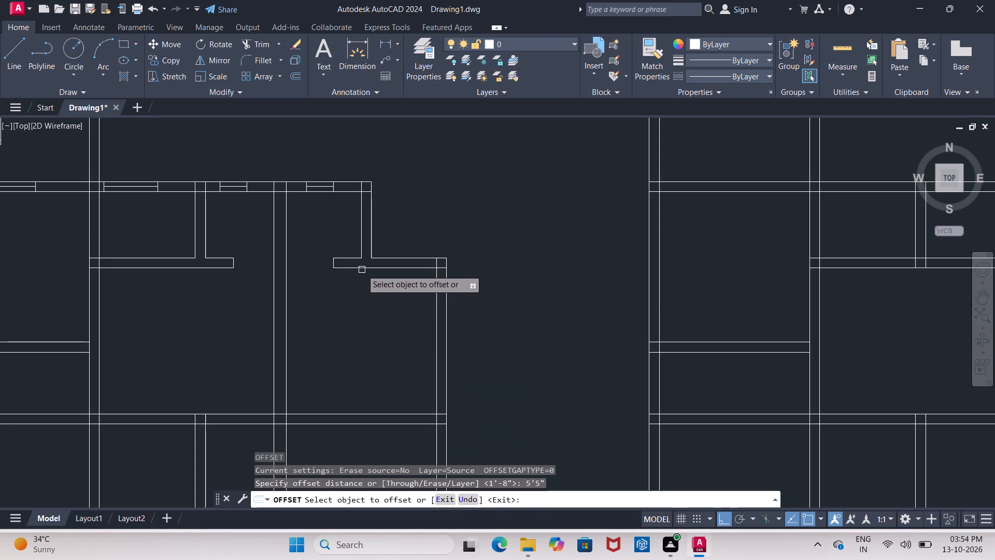
left_click(362, 268)
left_click(362, 346)
key("Return")
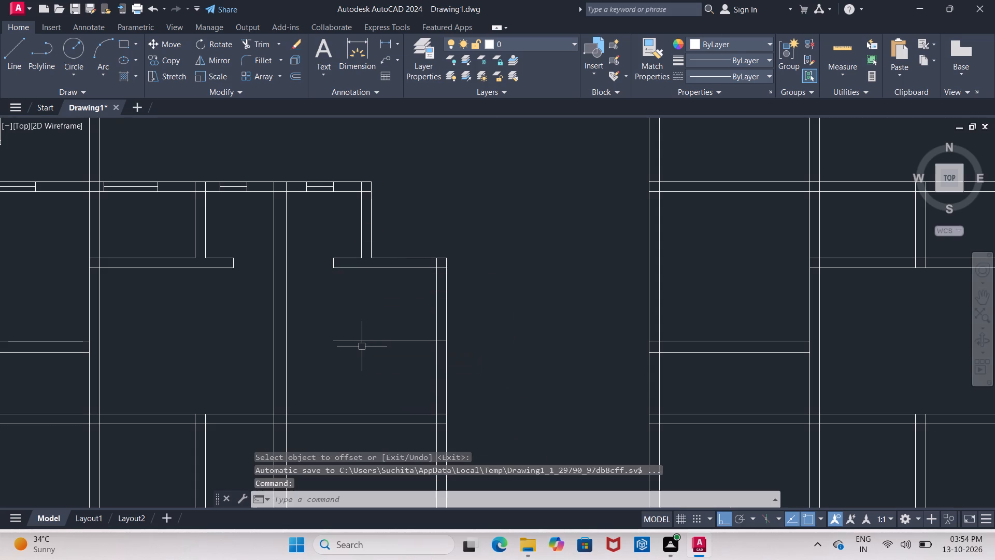
Offset the 5'5" horizontal line in the first copy's middle right room by 1'8" both upward and downward.
key("Return")
type("1'8")
key("shift+quotedbl")
key("Return")
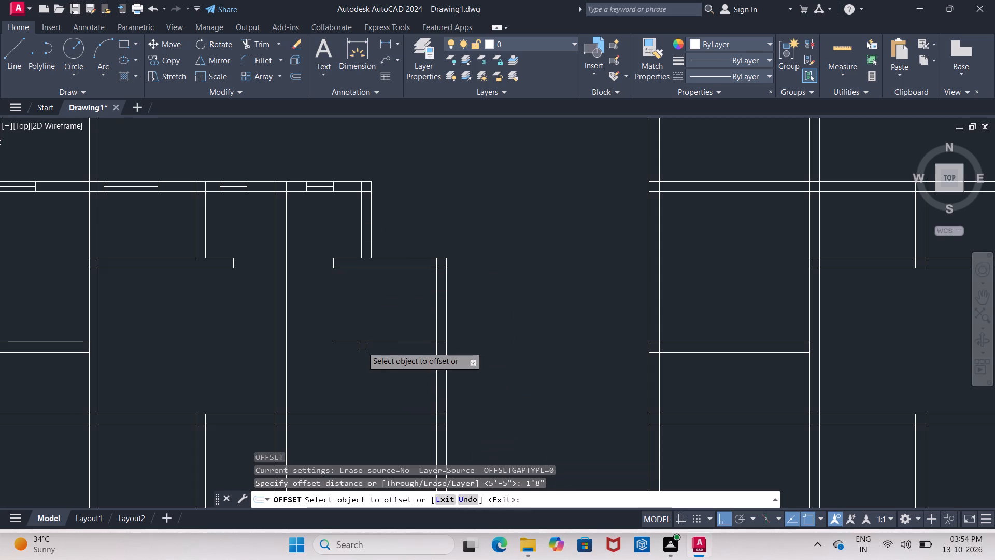
left_click(387, 343)
left_click(385, 297)
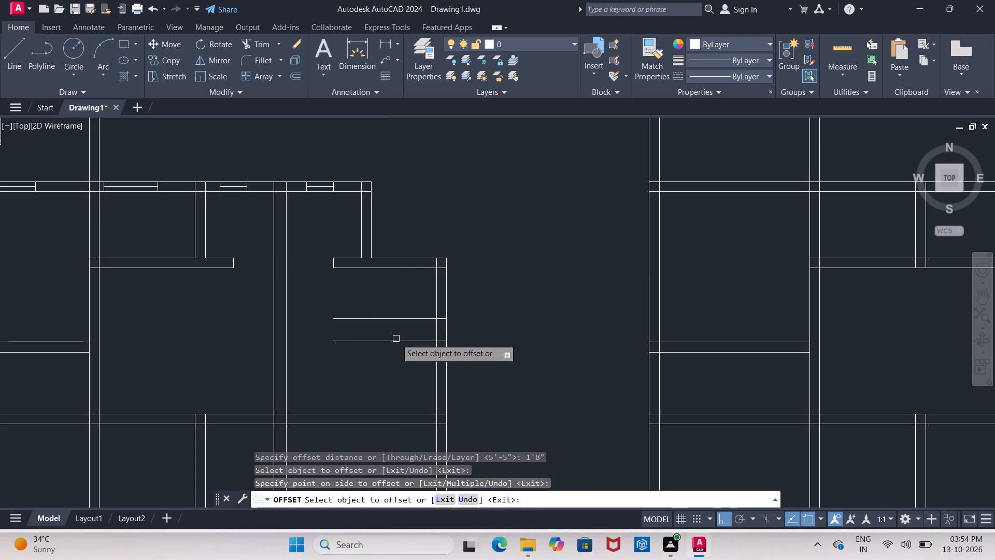
left_click(396, 341)
left_click(403, 413)
middle_click_drag(400, 379, 404, 320)
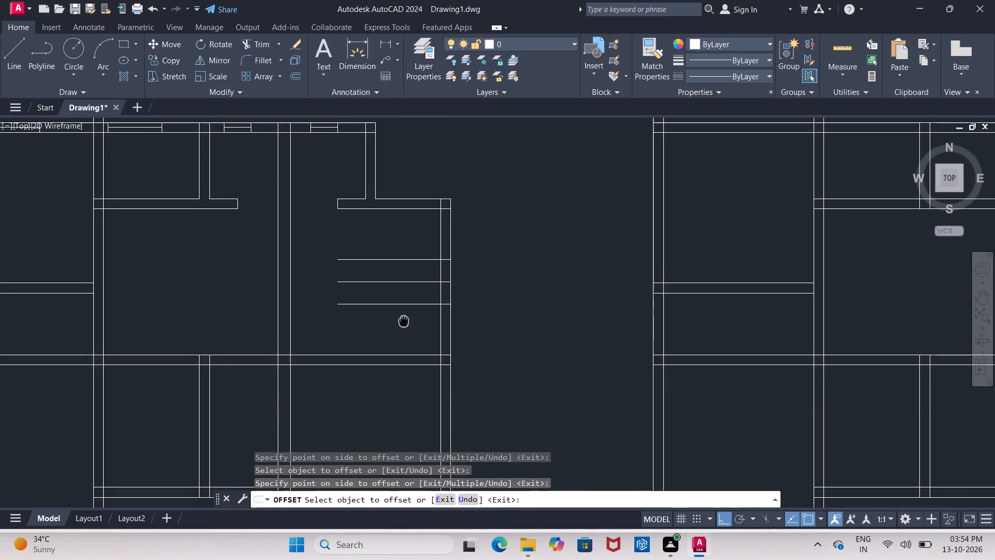
key("Escape")
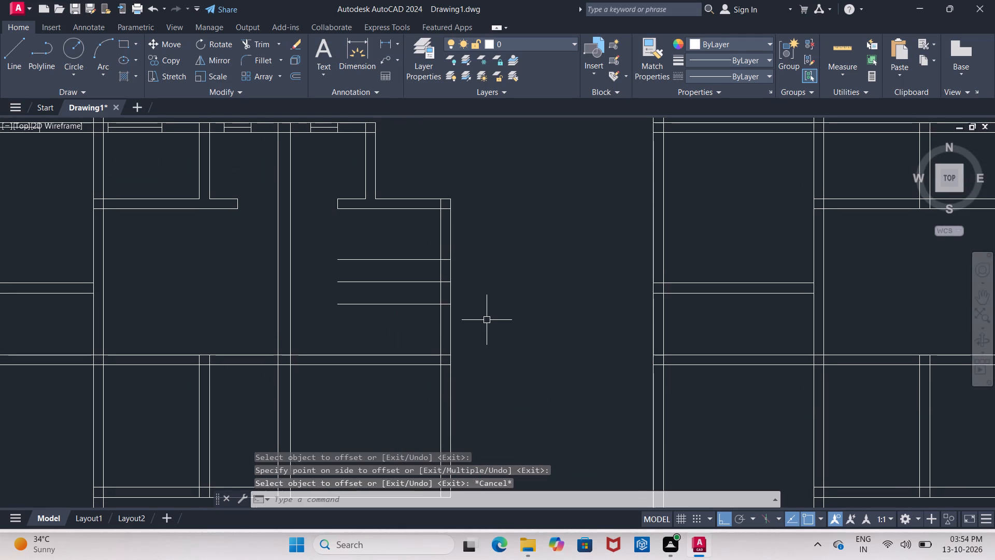
Trim the three offset lines back to the outer right wall and remove the middle one, leaving two window opening edges.
key("r")
key("Escape")
type("TR")
key("Return")
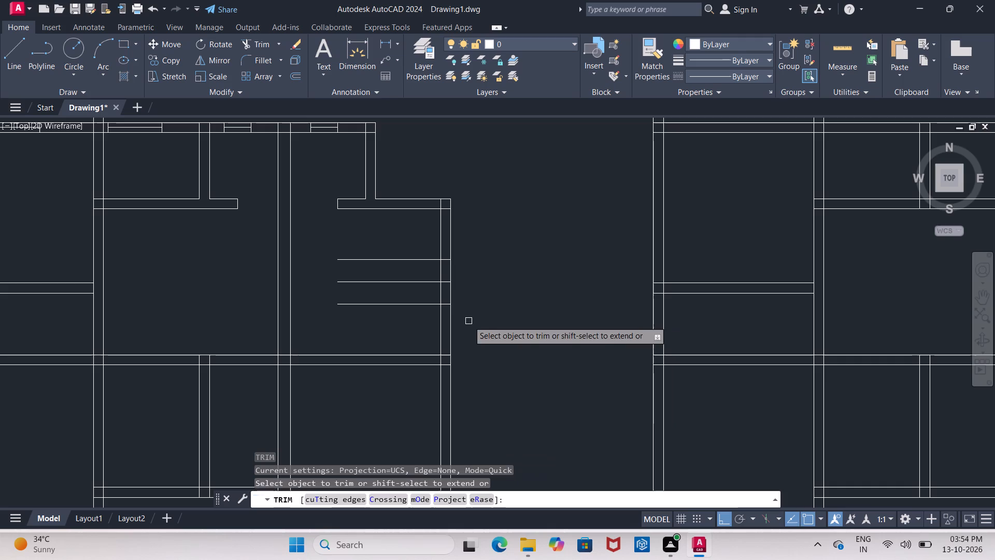
left_click_drag(405, 236, 403, 308)
scroll(453, 270, "up", 1)
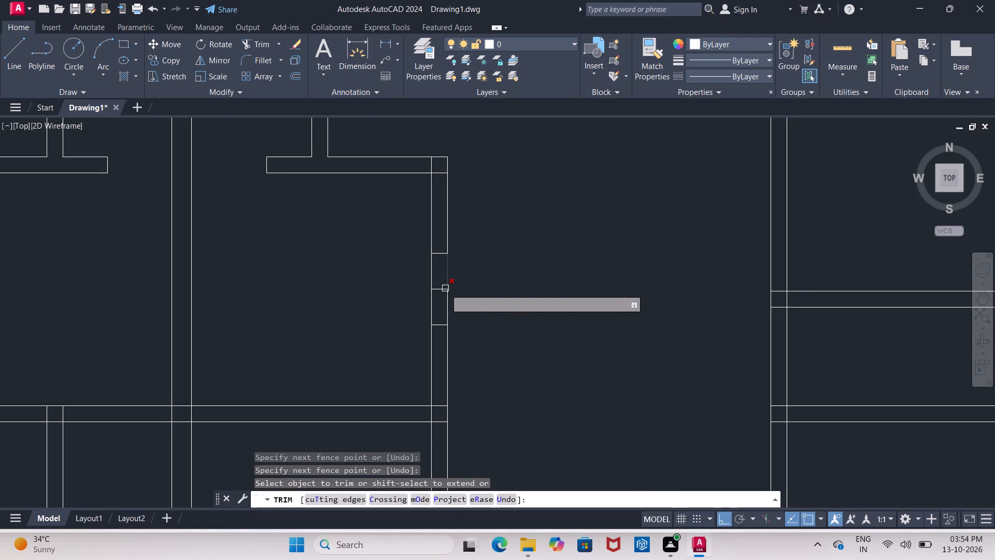
left_click(439, 291)
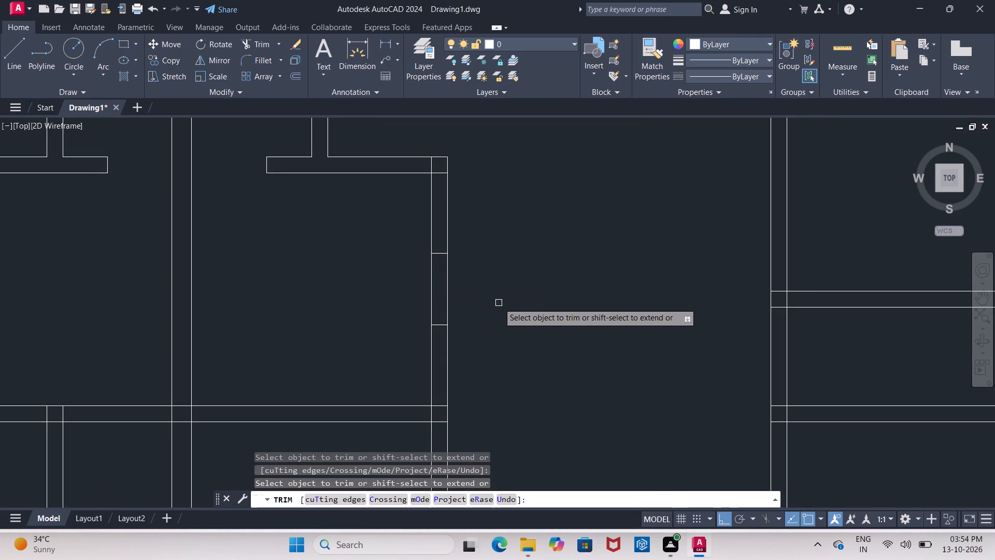
key("Escape")
In the first copy's middle right room, offset the outer right wall's outer face 4.5" inward as the window's centre line.
key("o")
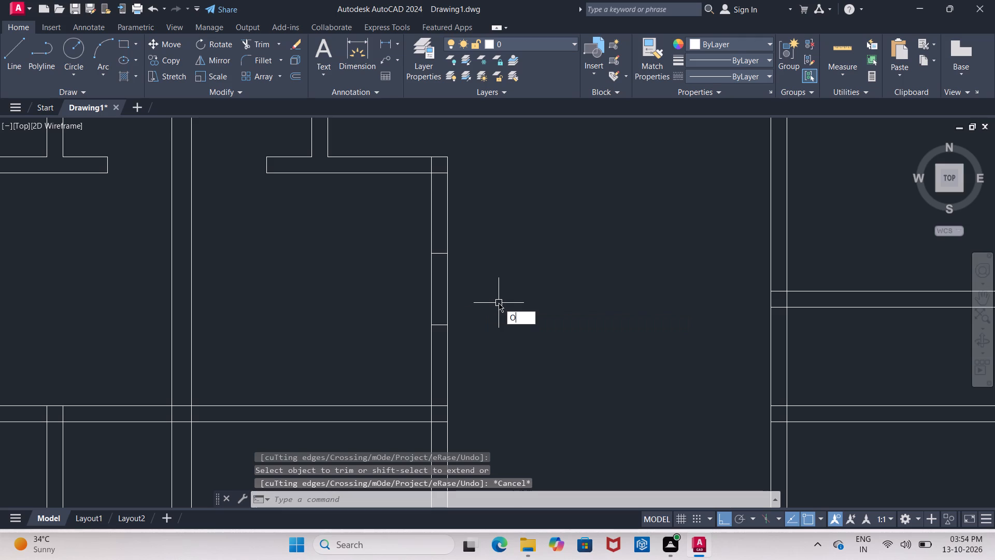
key("Return")
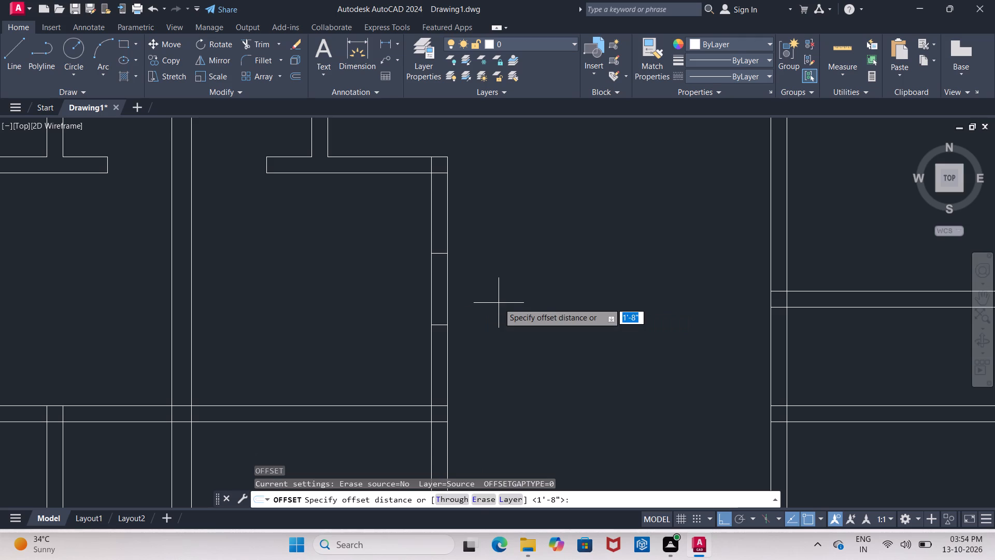
type("4.5")
key("shift+quotedbl")
key("Return")
scroll(499, 303, "up", 1)
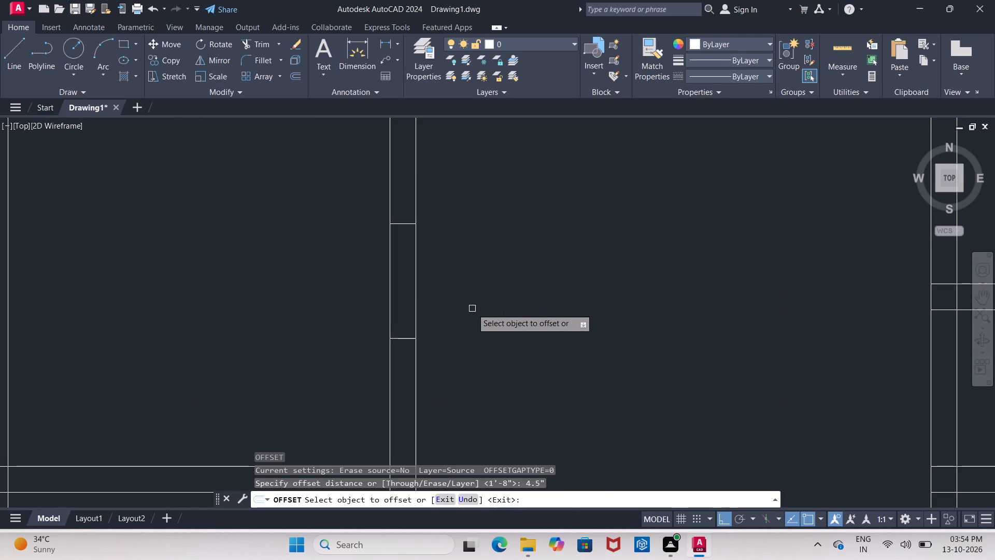
left_click(415, 285)
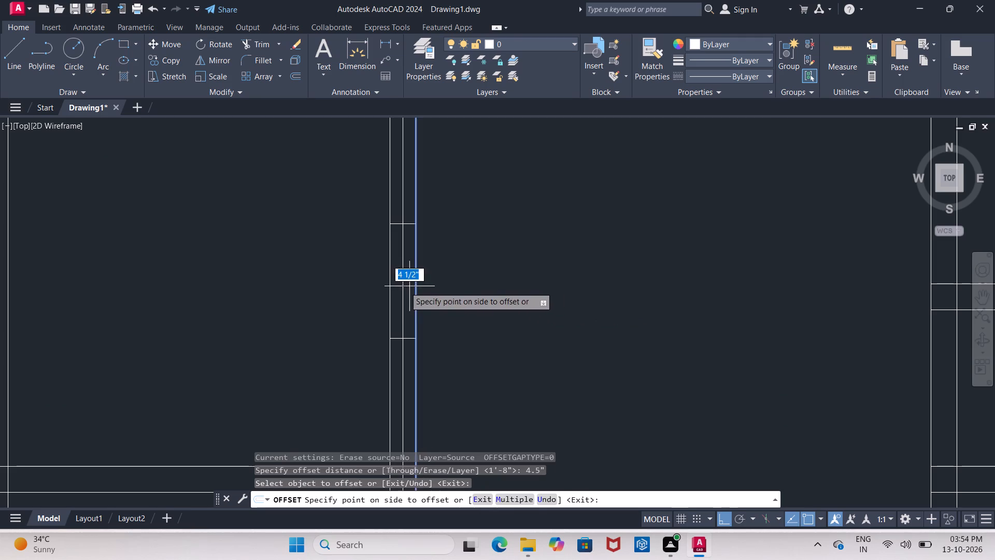
left_click(397, 287)
scroll(445, 315, "down", 2)
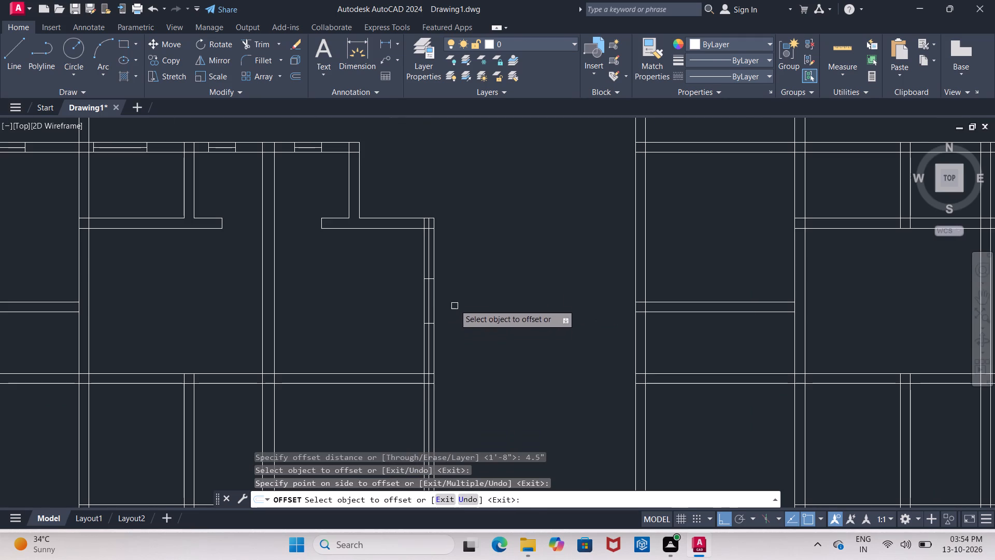
middle_click_drag(473, 279, 474, 218)
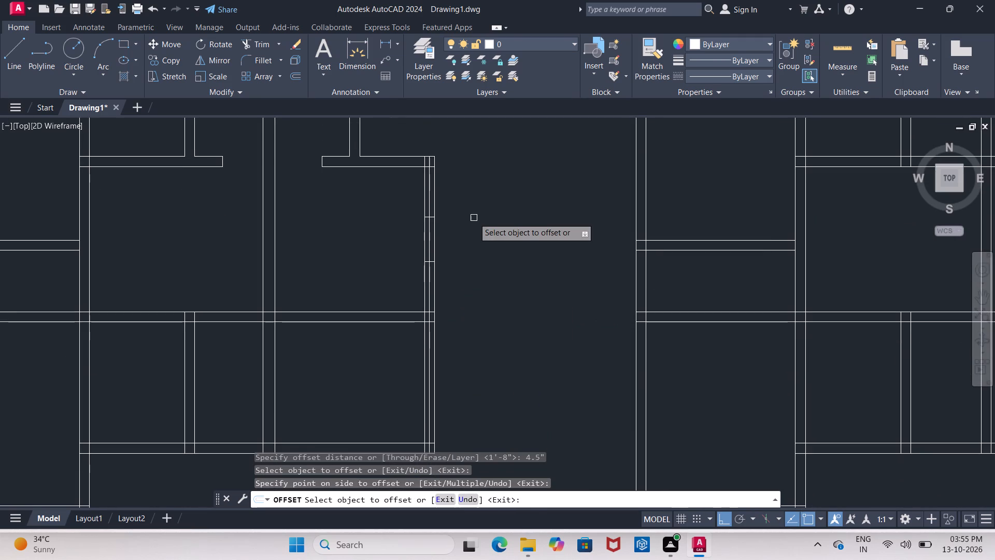
middle_click_drag(490, 242, 496, 190)
scroll(495, 229, "down", 1)
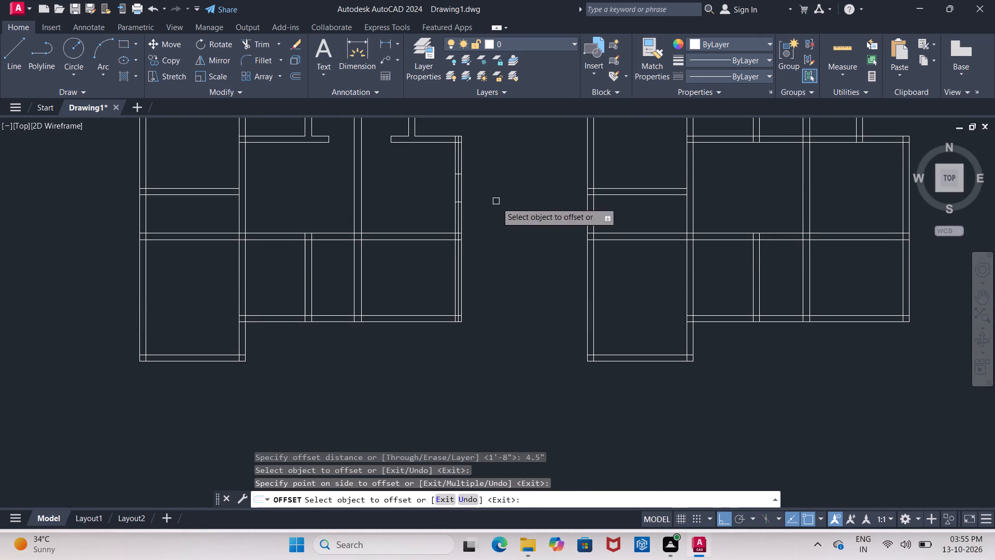
middle_click_drag(499, 226, 477, 310)
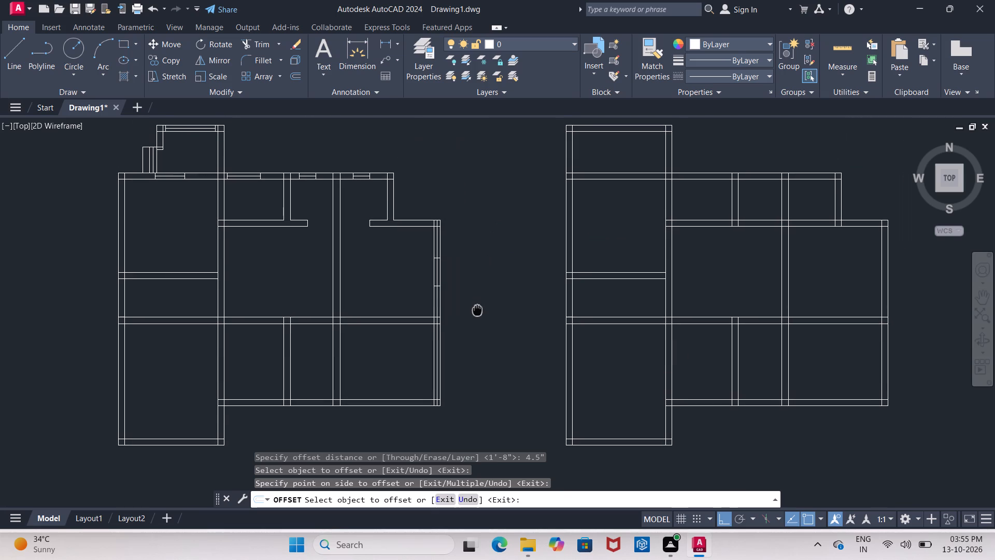
middle_click_drag(477, 310, 472, 270)
scroll(472, 272, "down", 1)
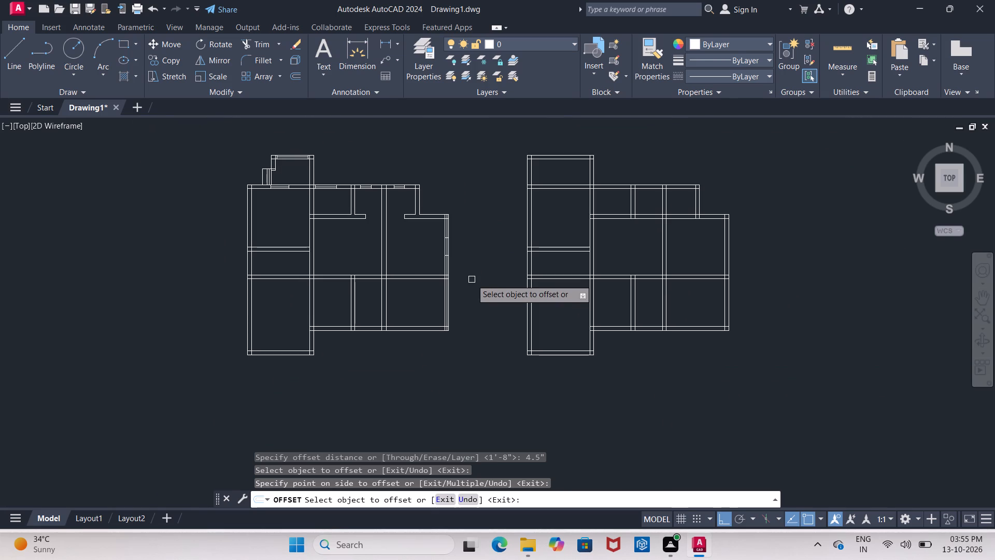
key("Escape")
scroll(468, 265, "up", 2)
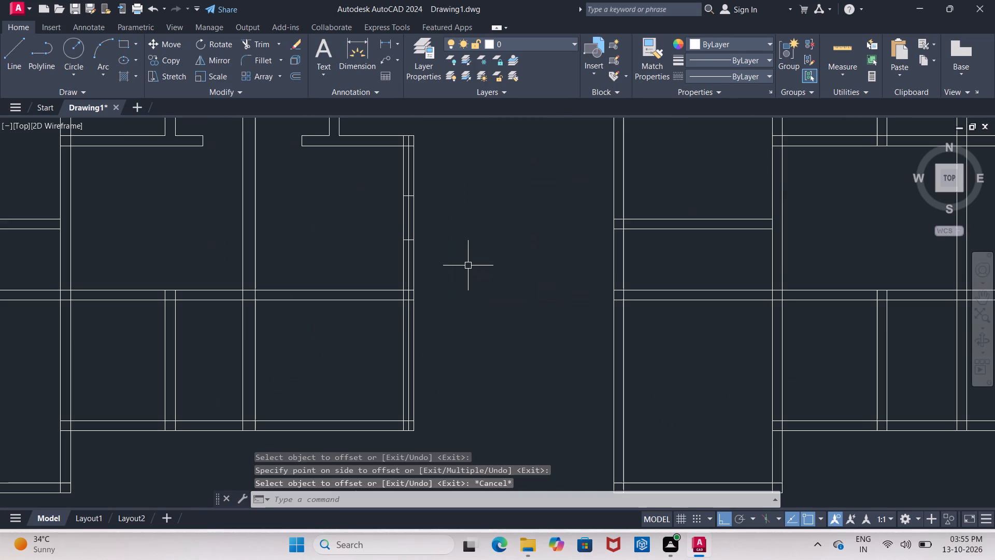
key("Escape")
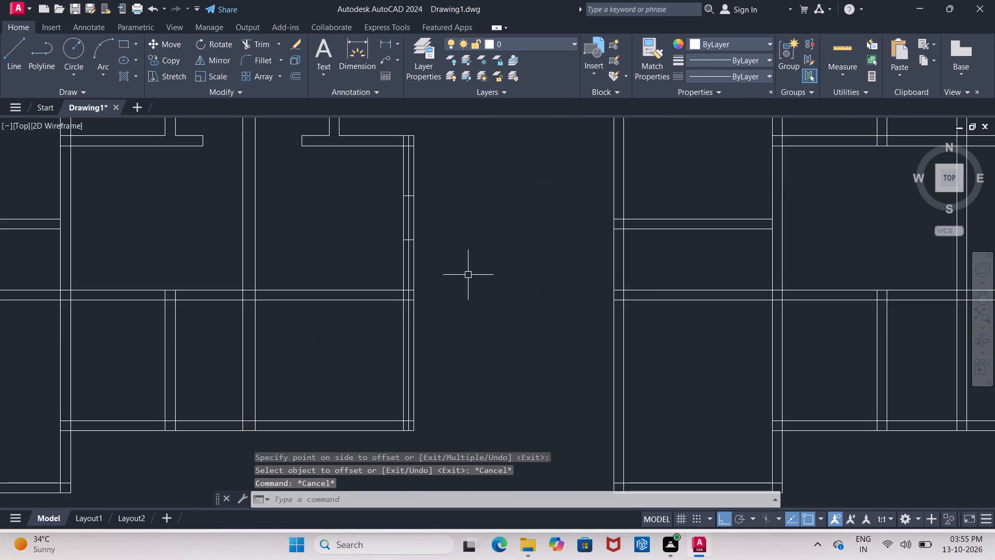
Trim the offset centre line just above and just below the window opening in the middle right room's outer wall.
type("TR")
key("Return")
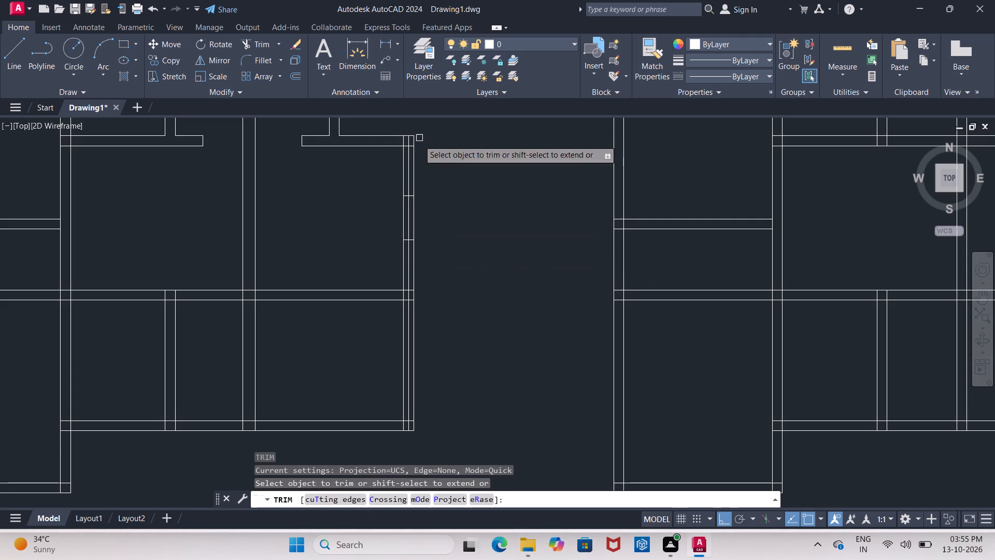
scroll(404, 180, "up", 2)
left_click(414, 187)
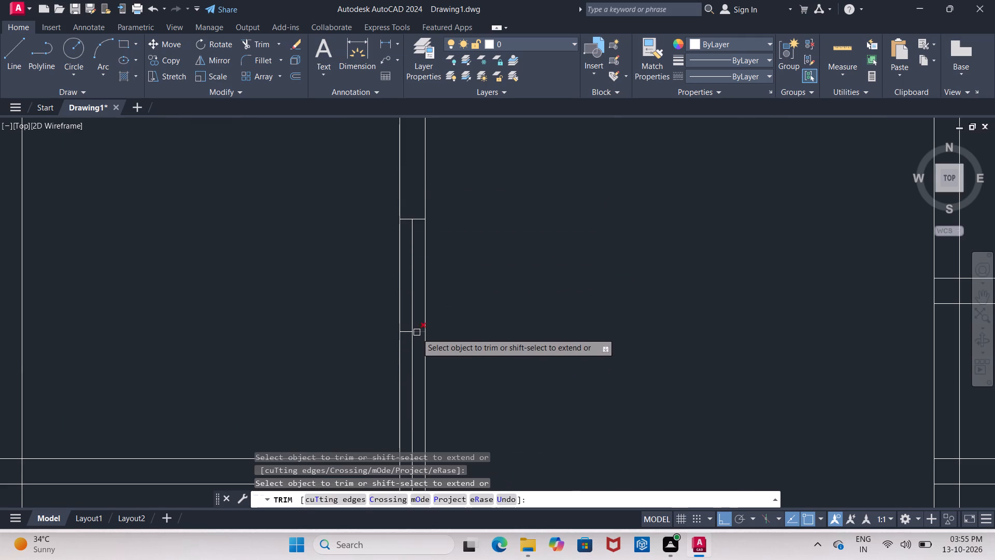
left_click(414, 340)
Trim the overlapping inner face lines at the top right wall corner of the first copy's middle right room.
scroll(414, 338, "down", 3)
middle_click_drag(437, 312, 437, 311)
scroll(437, 311, "down", 1)
middle_click_drag(437, 311, 438, 280)
scroll(399, 235, "up", 4)
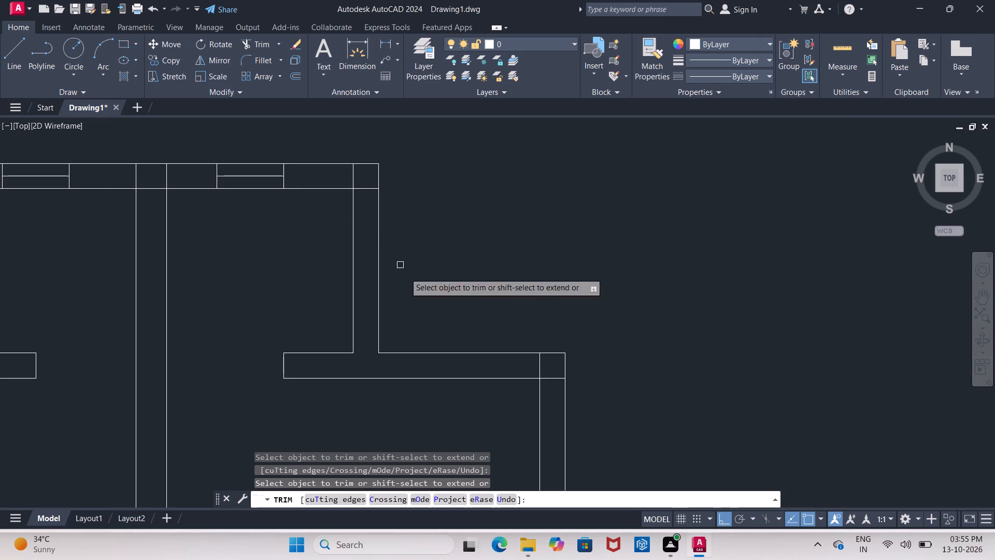
scroll(431, 293, "down", 1)
scroll(503, 339, "up", 3)
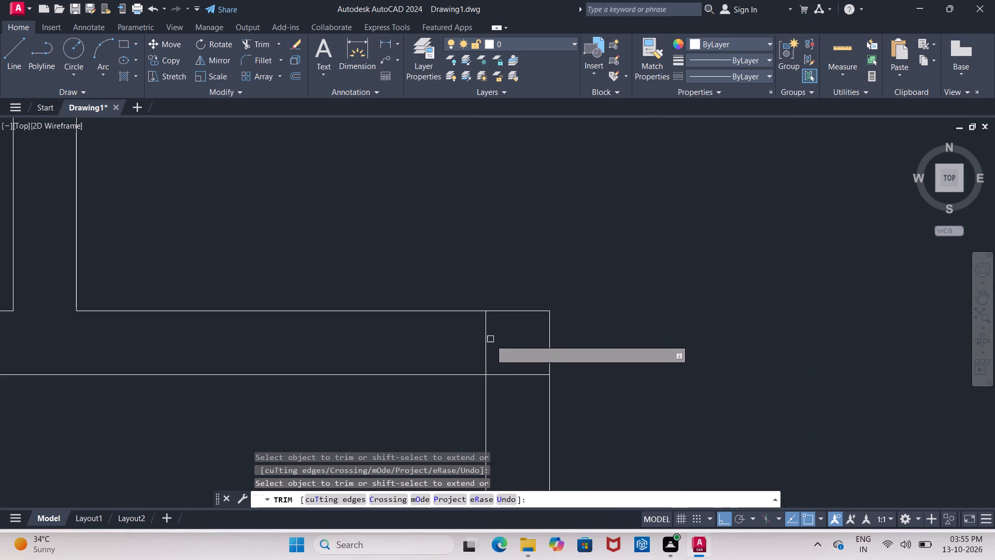
left_click(487, 346)
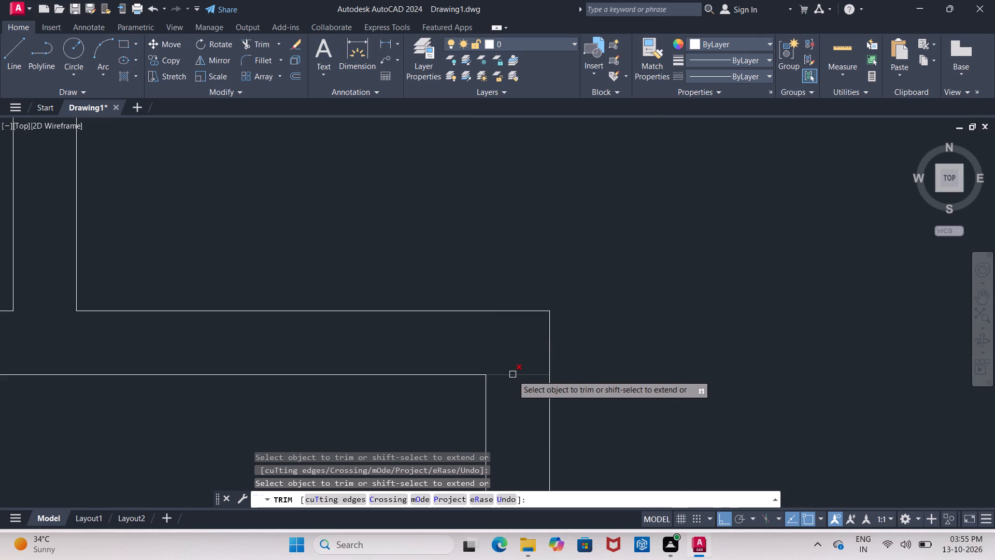
left_click(512, 375)
Trim away the leftover centre line in the outer right wall at the lower wall junction and beside the lower right room.
scroll(510, 373, "down", 4)
middle_click_drag(533, 411, 518, 272)
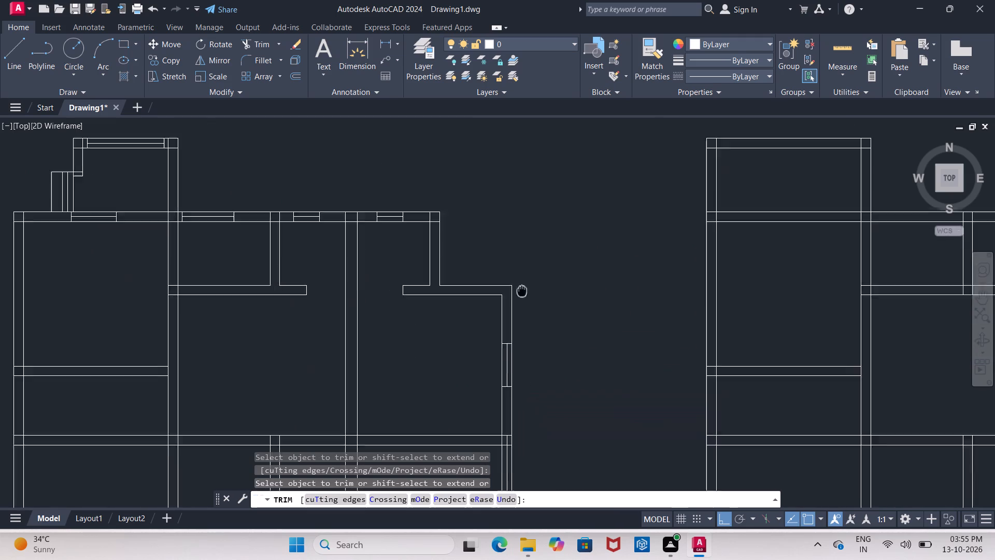
middle_click_drag(518, 272, 514, 255)
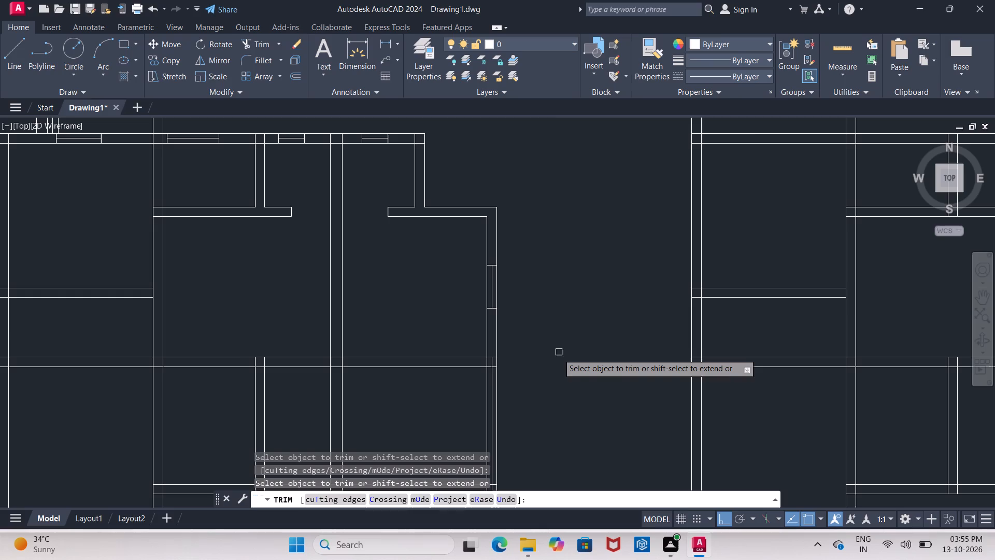
scroll(555, 363, "down", 1)
middle_click_drag(555, 363, 563, 294)
scroll(528, 305, "up", 2)
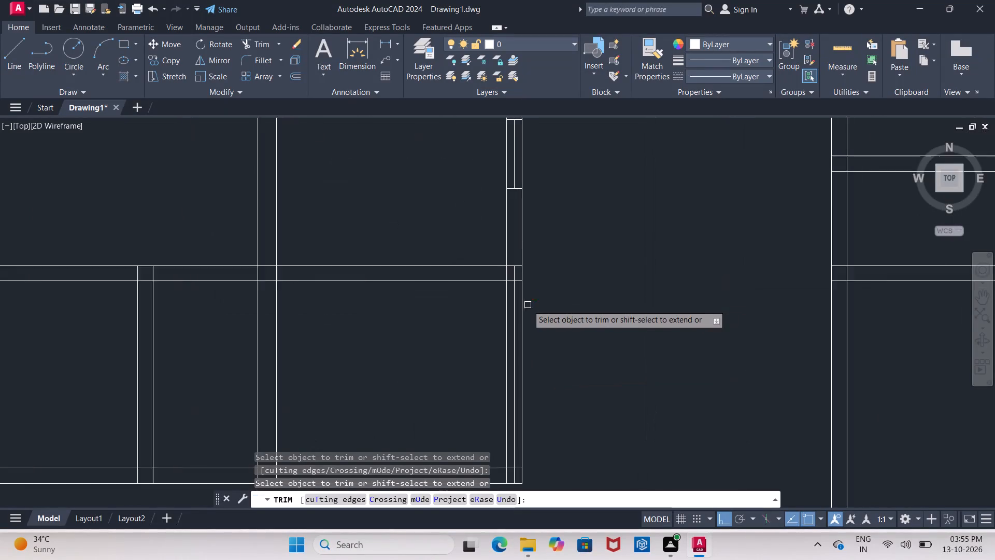
scroll(528, 305, "up", 1)
left_click(505, 257)
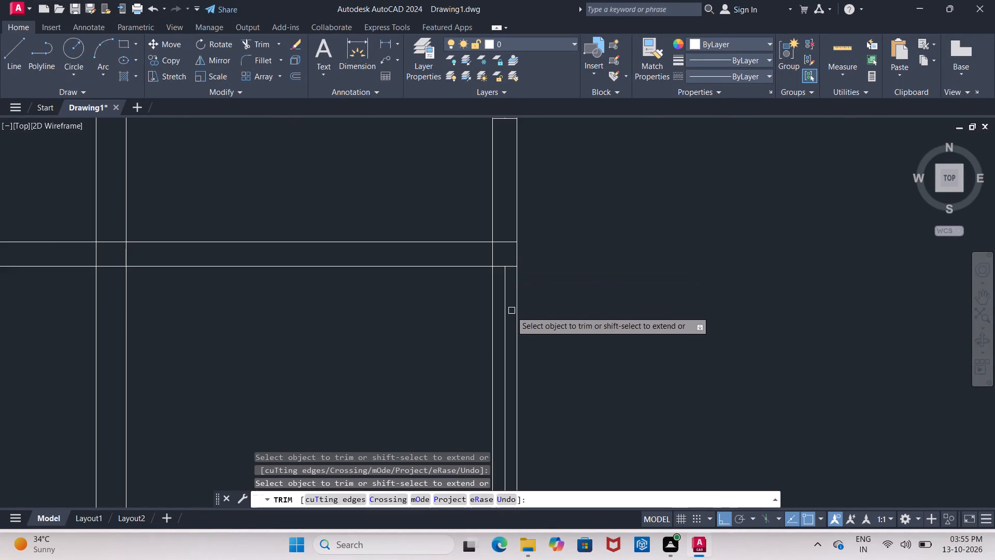
left_click(507, 315)
Trim away the inner face lines of the lower right room's right and bottom walls in the first copy.
left_click(491, 330)
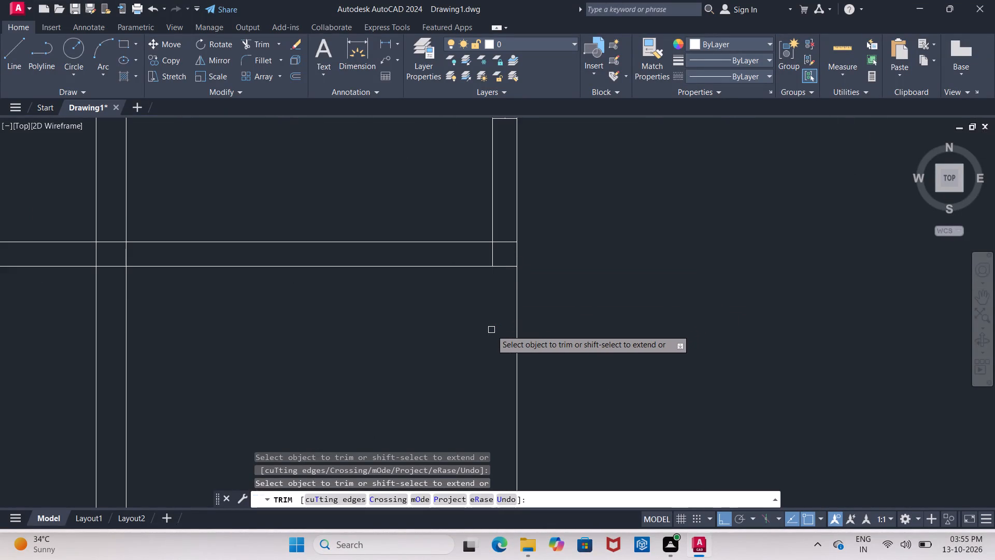
scroll(491, 330, "down", 3)
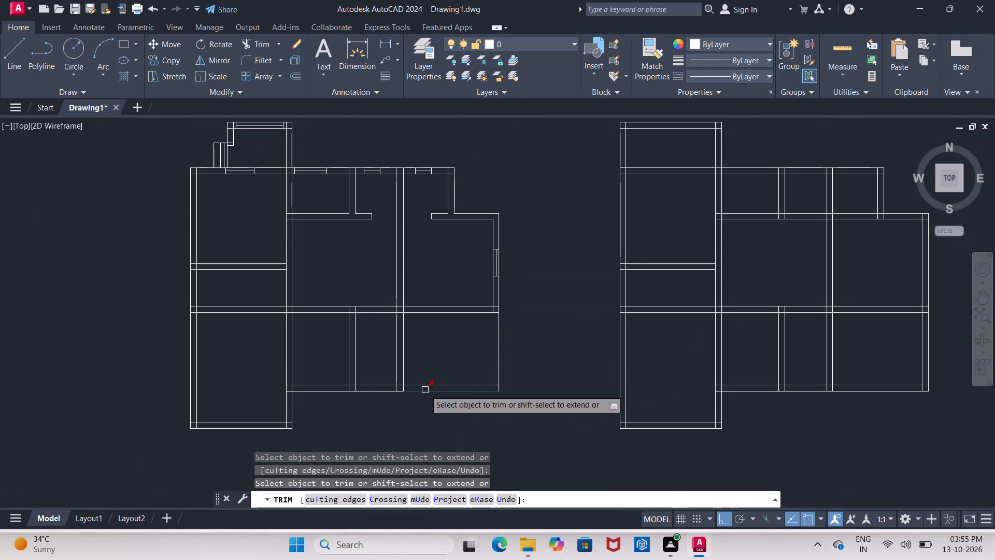
left_click(421, 384)
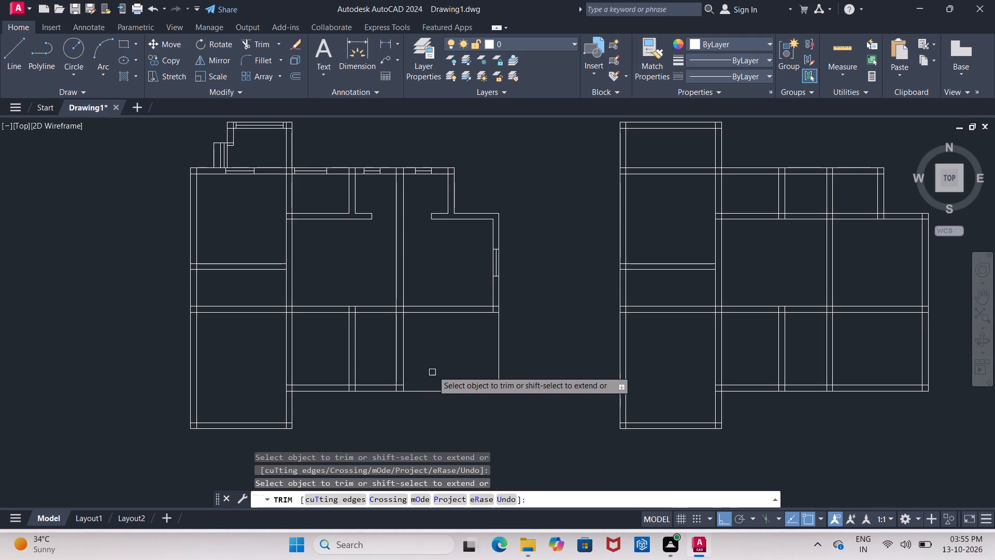
middle_click_drag(435, 359, 468, 346)
scroll(511, 317, "up", 3)
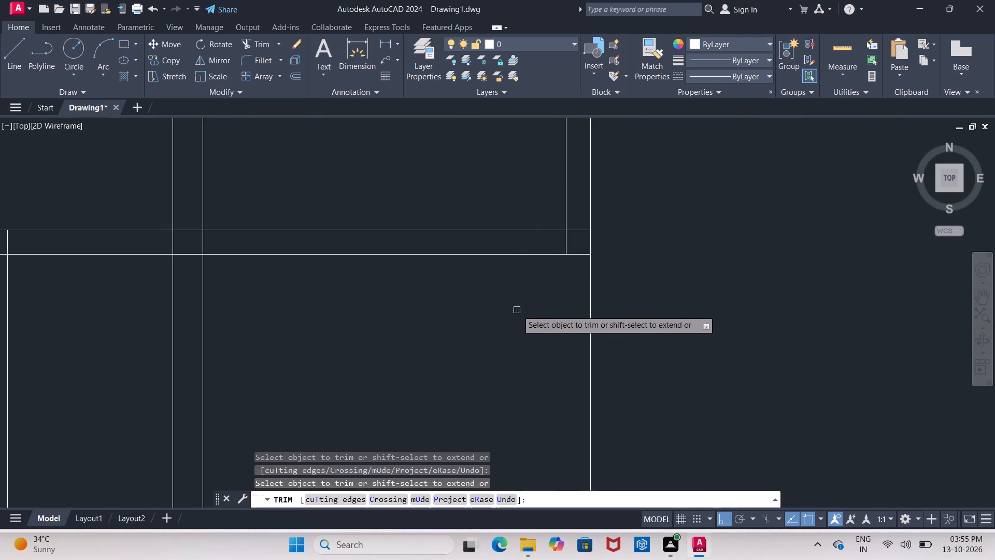
middle_click_drag(524, 305, 504, 373)
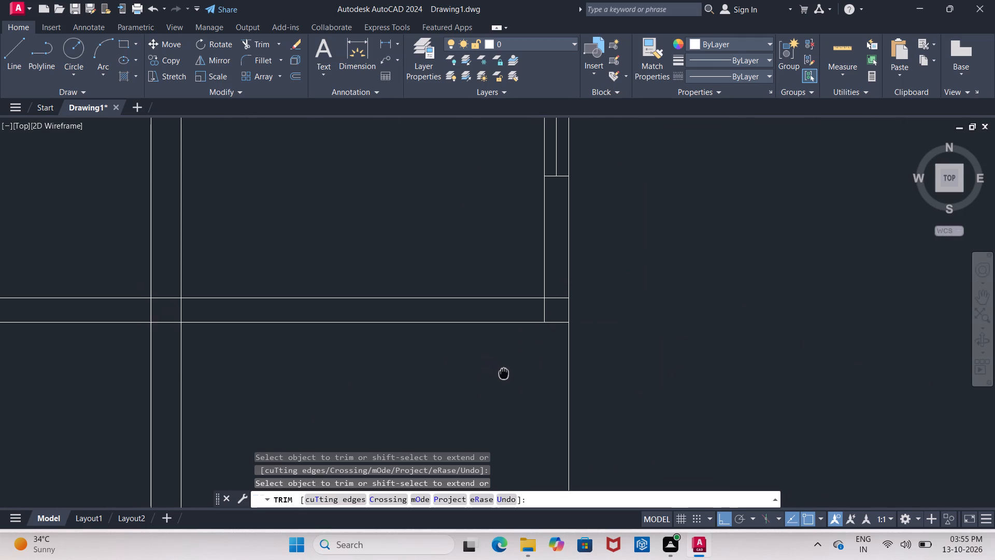
middle_click_drag(504, 373, 507, 376)
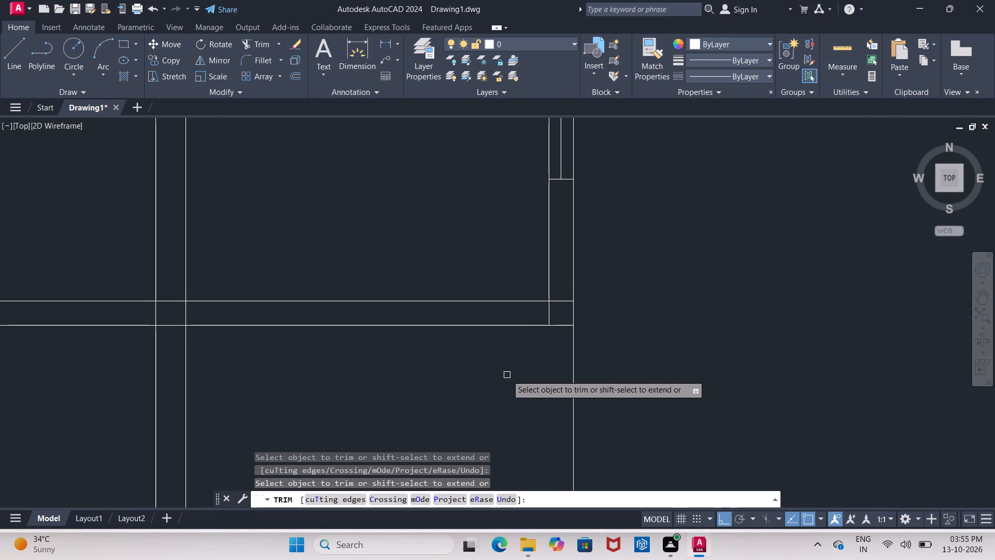
key("Escape")
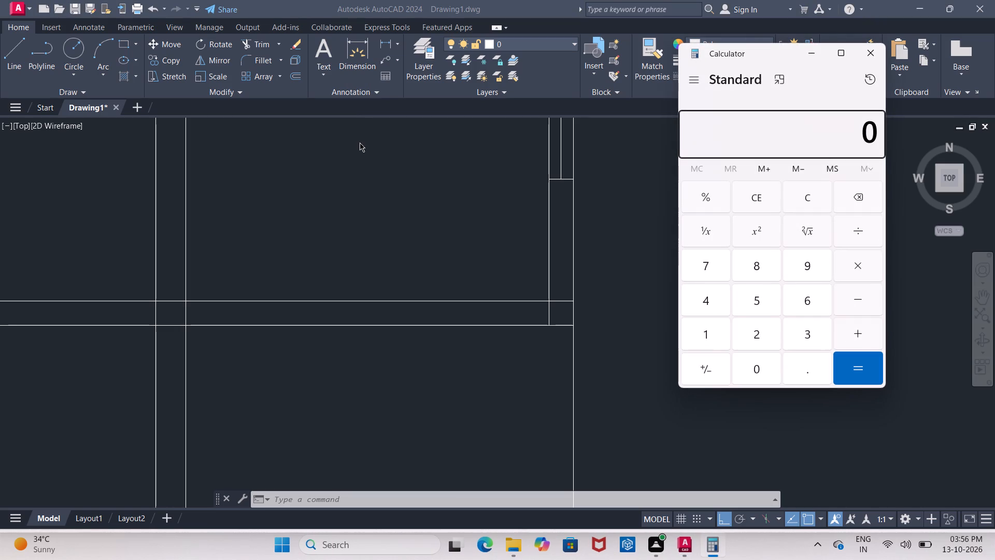
Divide 11.2 by 2 in the Calculator and close it.
type("11.")
key("2")
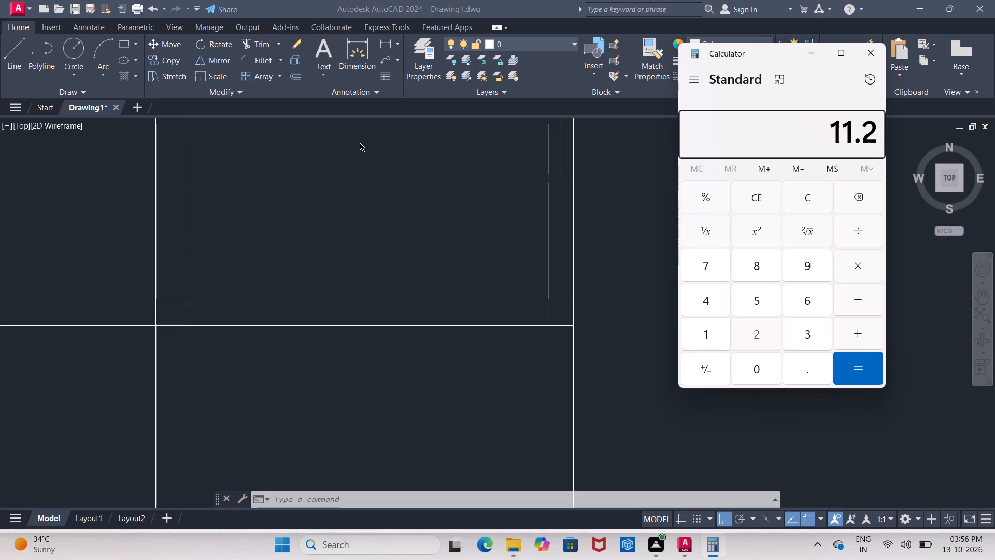
type("/2")
key("Return")
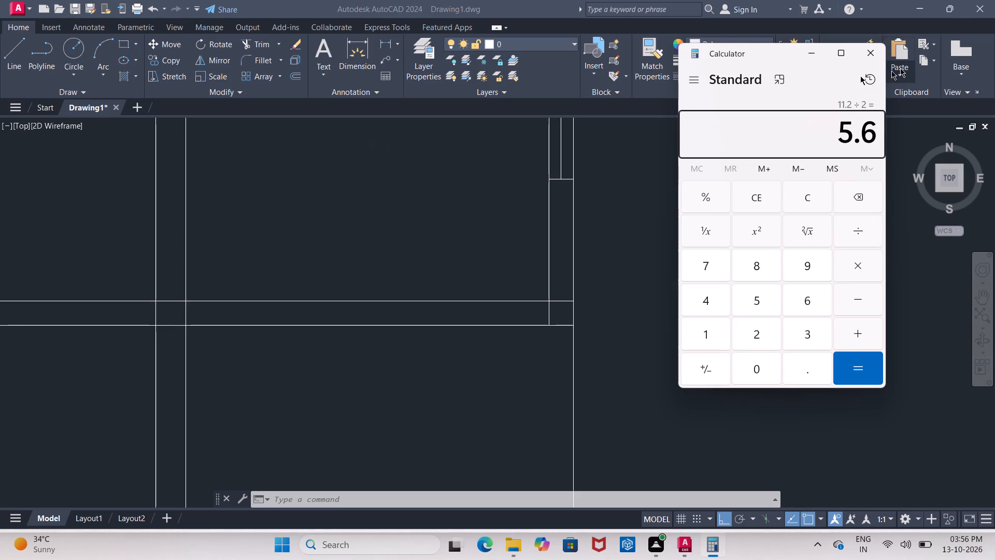
left_click(883, 58)
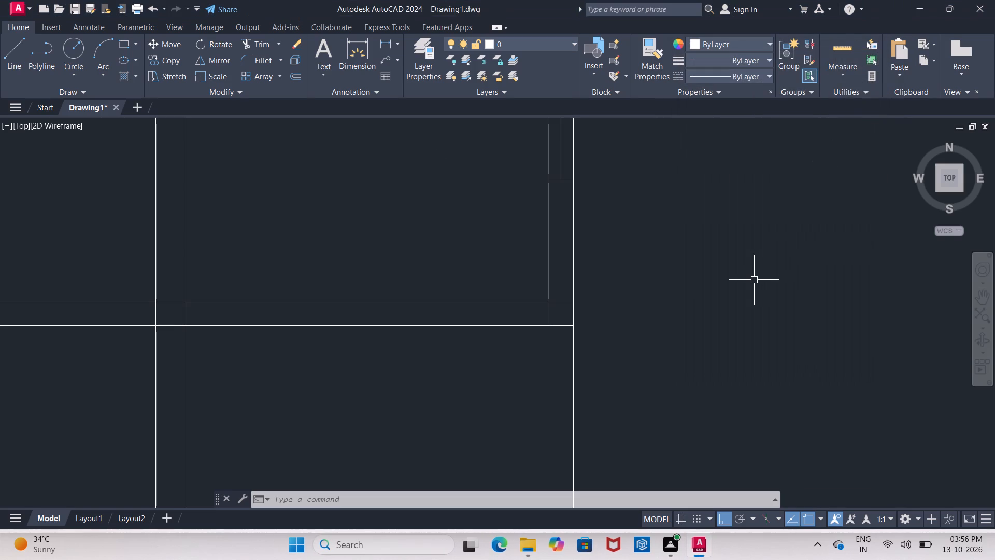
Offset the inner face of the first copy's middle right room's outer right wall 5'6" into the room.
key("o")
key("Return")
type("5'6\"")
key("Return")
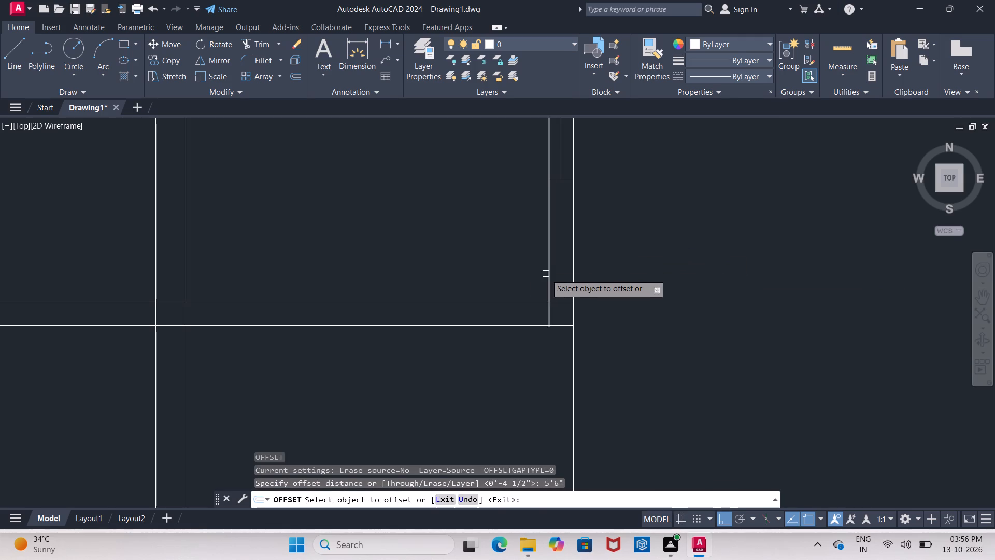
left_click(546, 274)
left_click(413, 263)
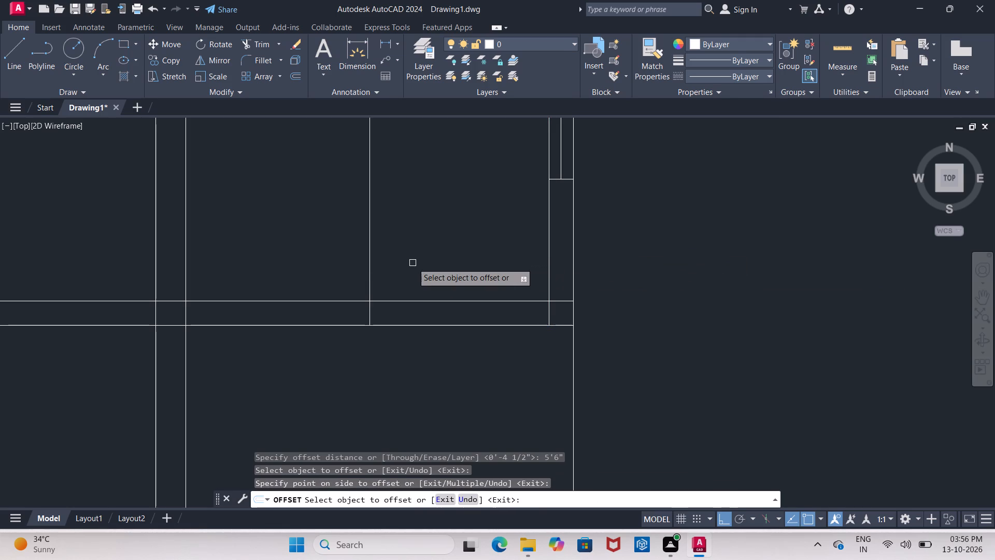
key("Return")
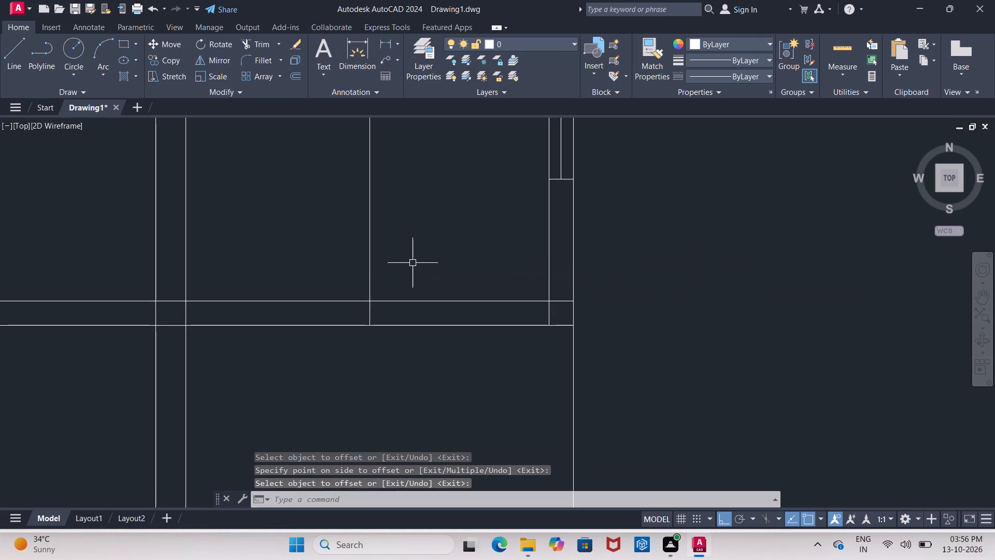
Offset the vertical guide line in the first copy's middle right room 2' to each side.
key("Return")
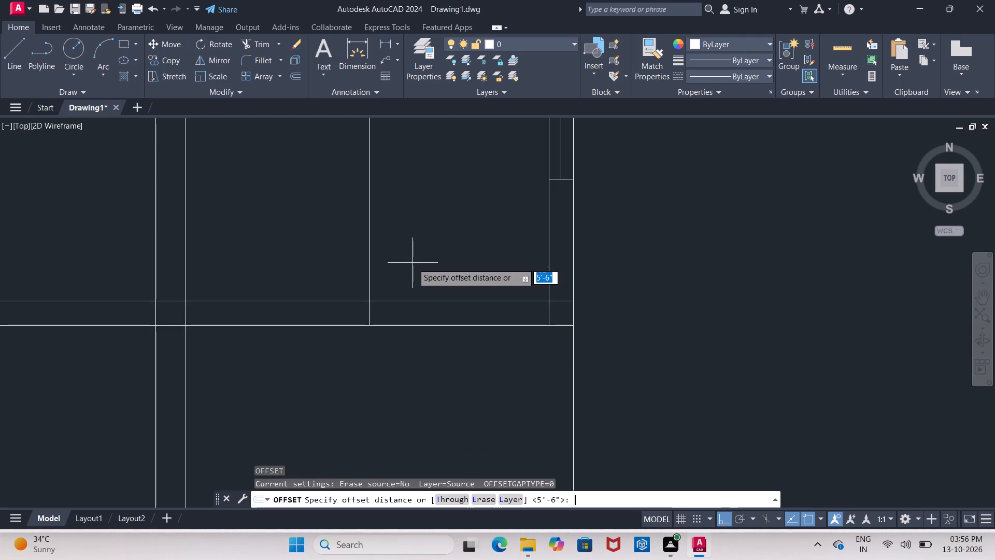
type("2'")
key("Return")
left_click(366, 290)
left_click(399, 293)
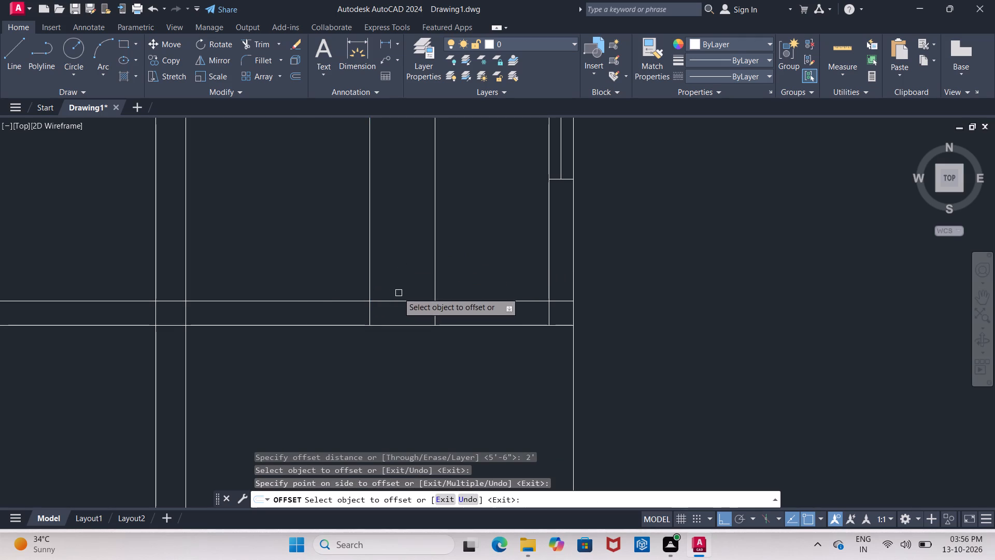
left_click(368, 283)
left_click(302, 266)
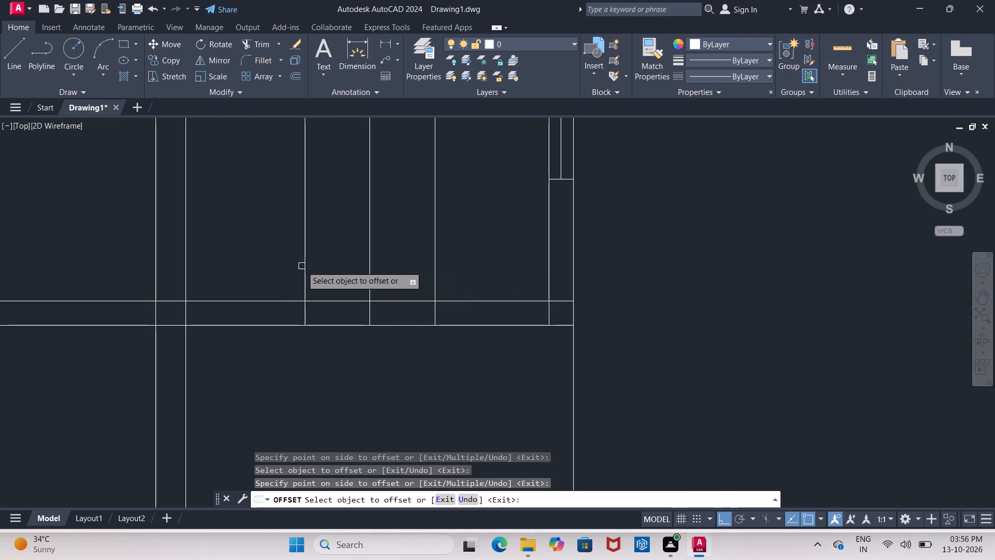
key("Escape")
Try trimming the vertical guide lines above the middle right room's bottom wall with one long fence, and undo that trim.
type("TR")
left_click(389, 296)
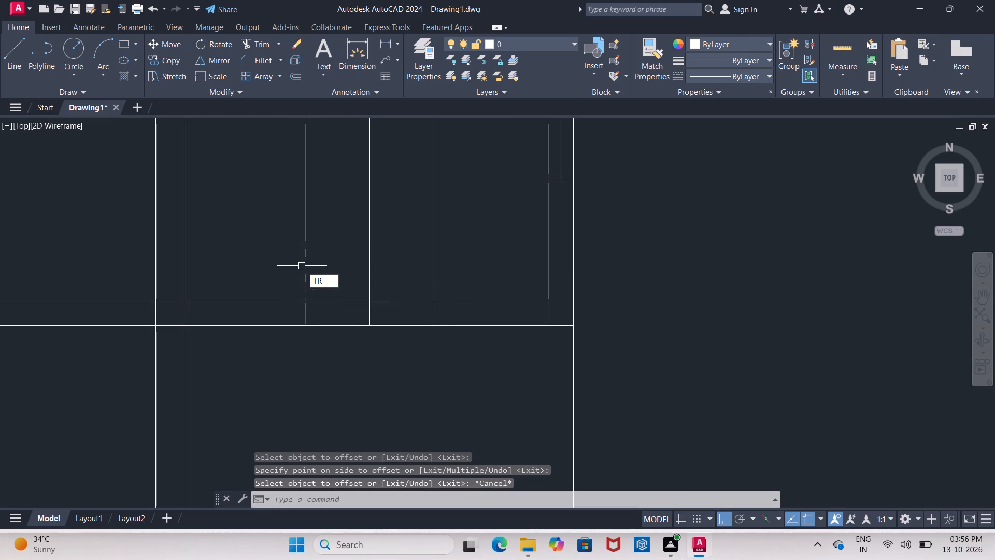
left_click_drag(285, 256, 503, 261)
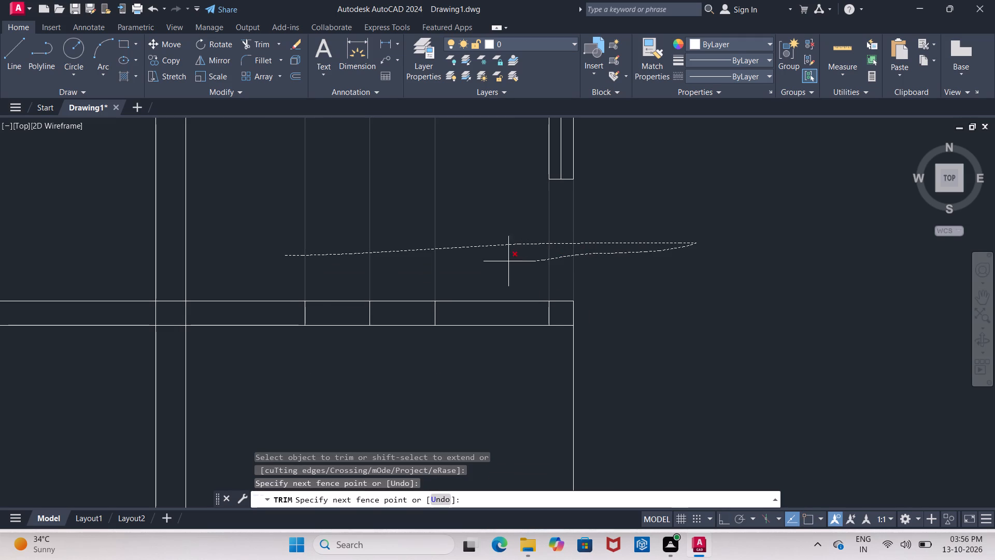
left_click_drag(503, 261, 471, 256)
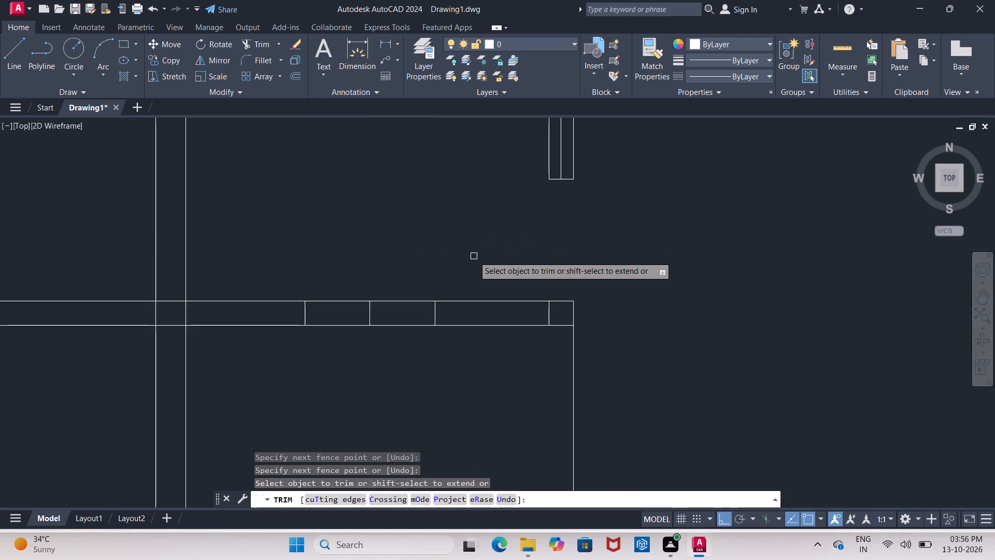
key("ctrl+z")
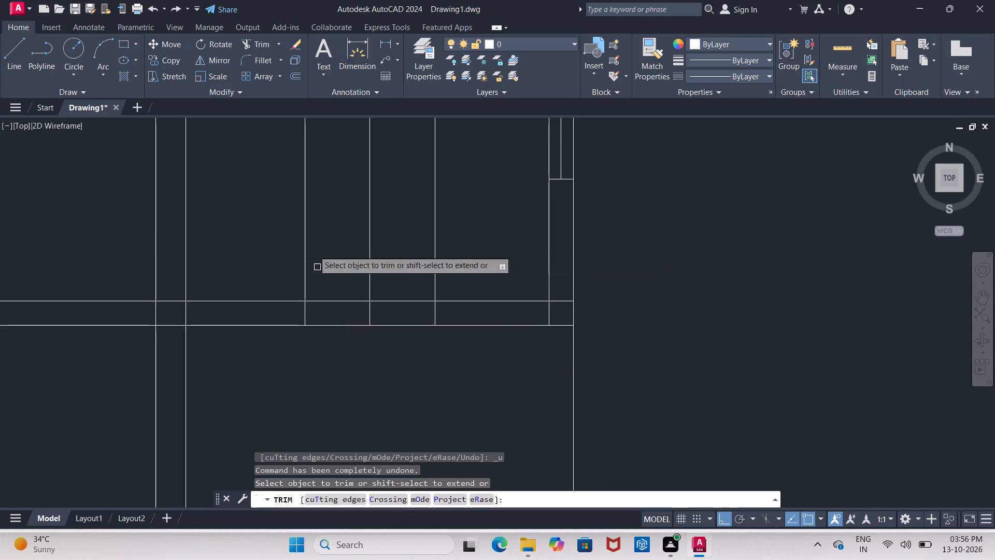
Trim the three vertical guide lines above the middle right room's bottom wall and remove the central one within the wall.
left_click_drag(286, 212, 440, 268)
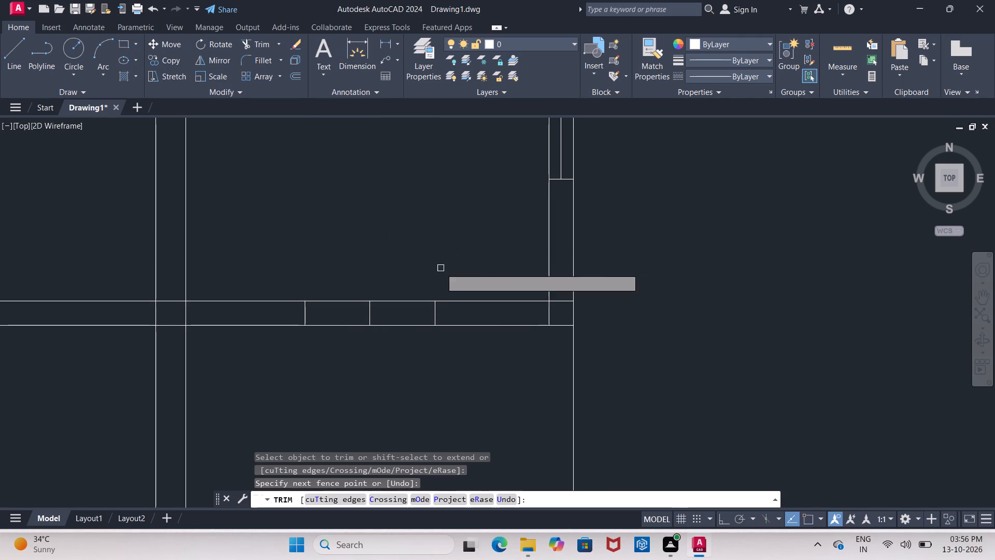
left_click(371, 311)
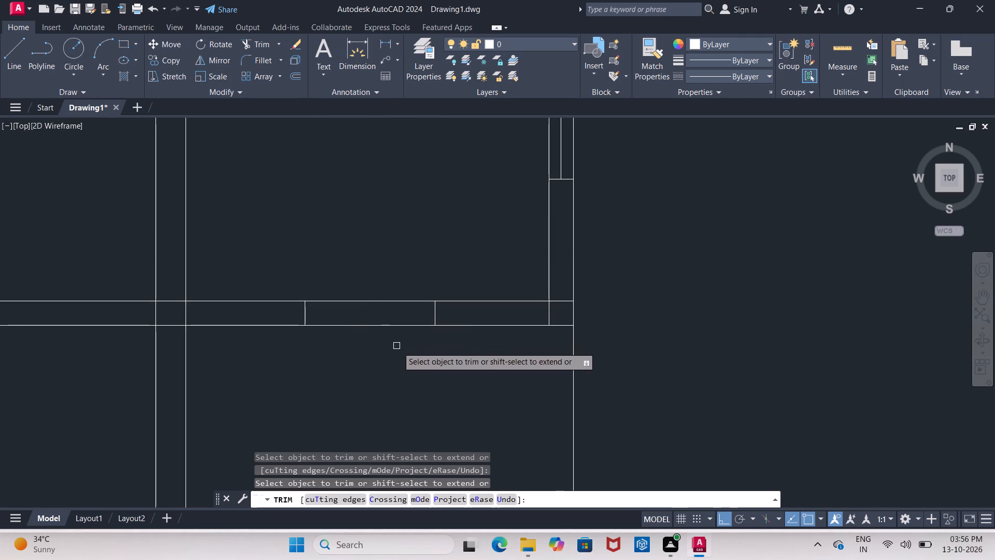
Trim the overlapping inner face lines at the middle right room's lower right wall corner.
left_click(551, 316)
left_click(561, 301)
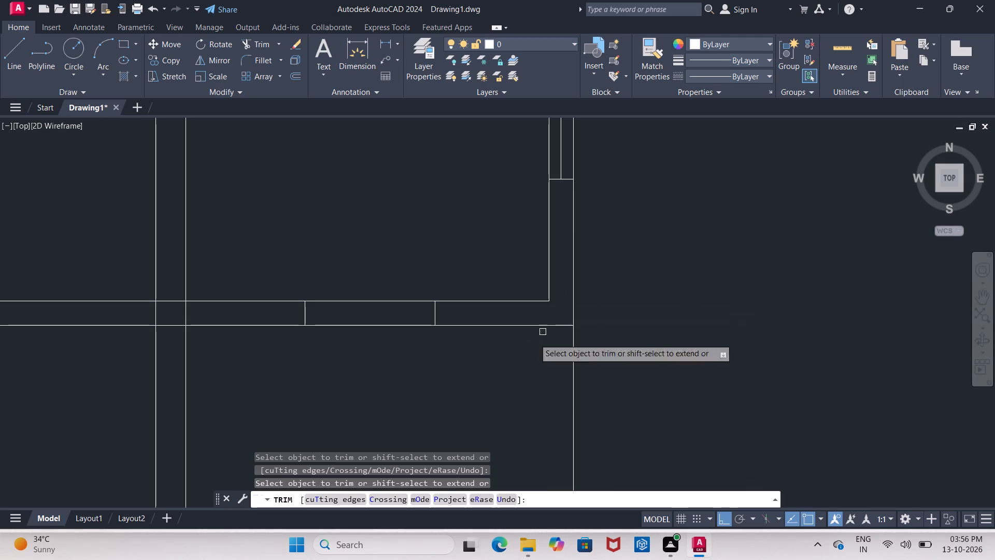
key("Escape")
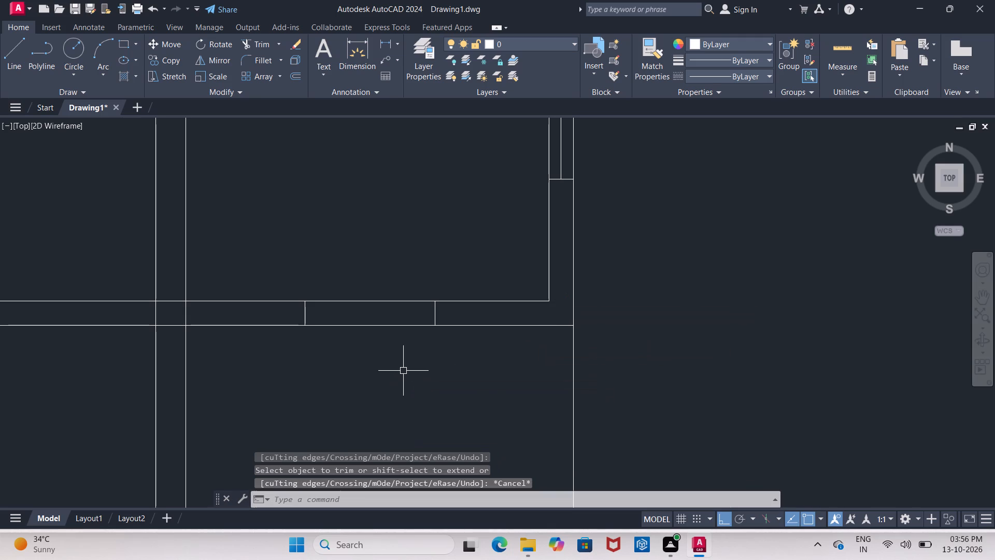
Offset the inner face of the middle right room's bottom wall 4.5" into the wall thickness.
key("o")
key("Return")
key("4")
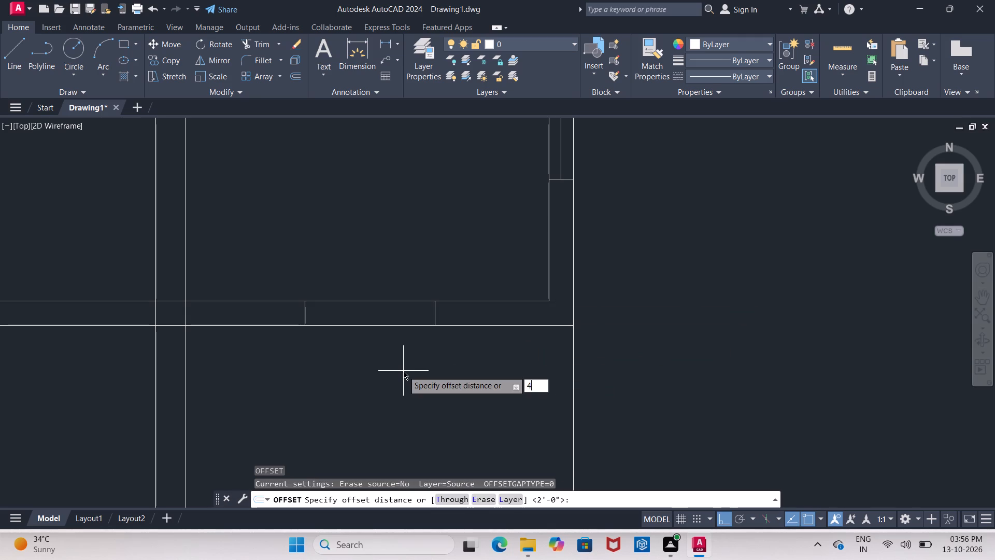
type(".5\"")
key("Return")
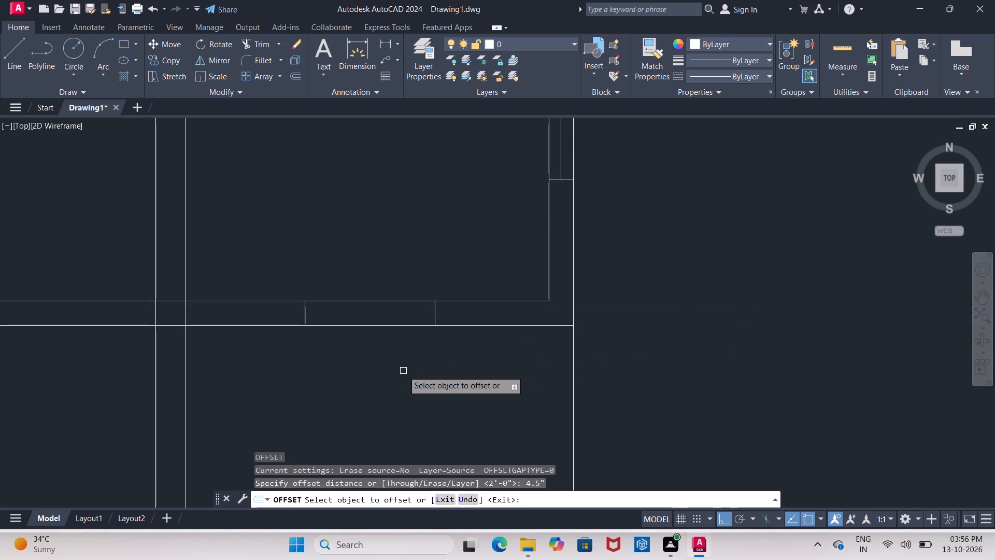
left_click_drag(403, 302, 404, 310)
left_click(406, 320)
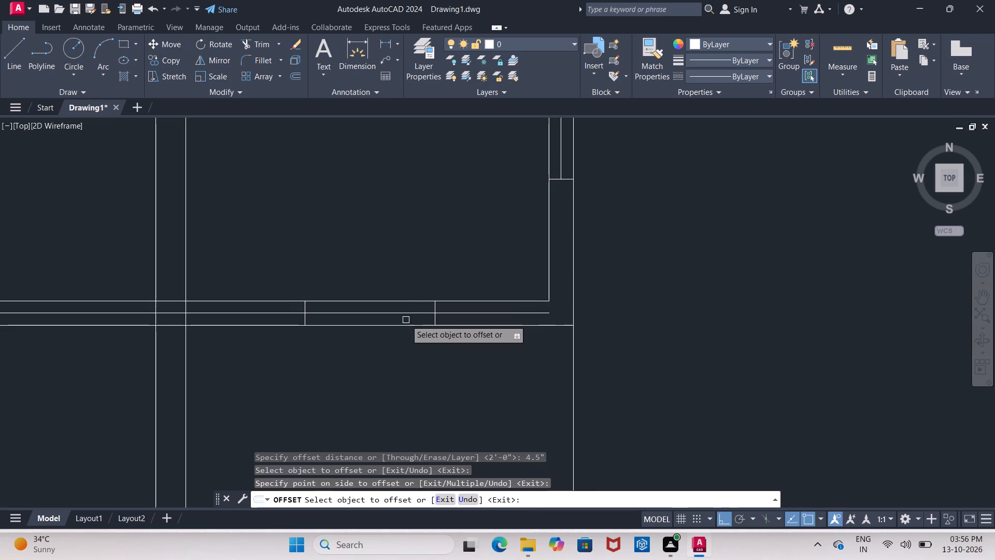
middle_click(337, 396)
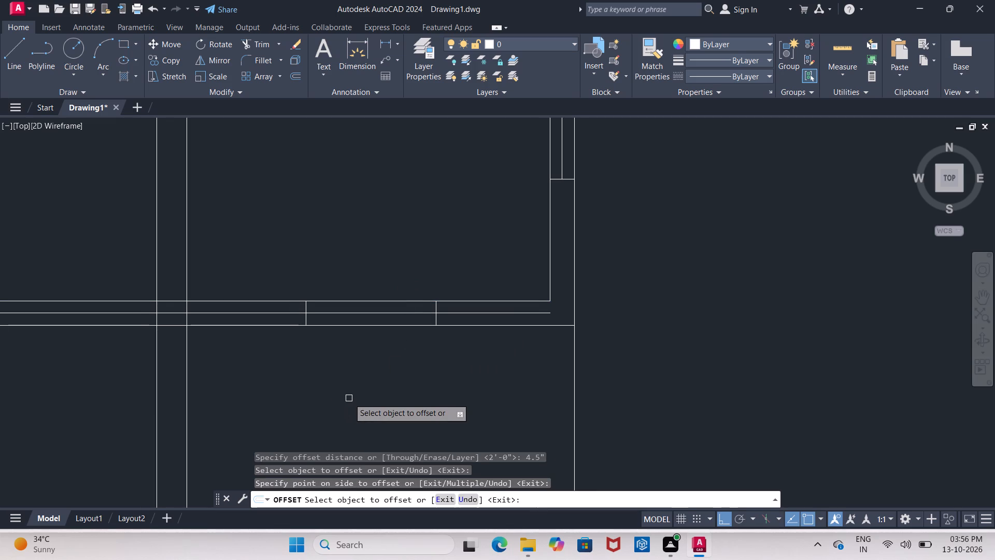
type("TR")
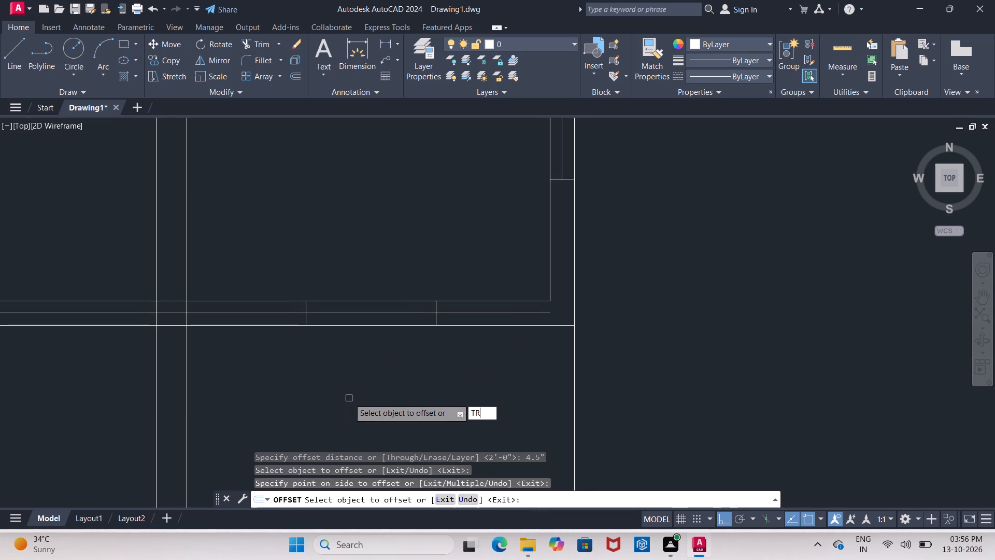
key("Escape")
Trim the bottom wall's centre line on both sides of the window opening and erase its leftover piece to the left.
type("TR")
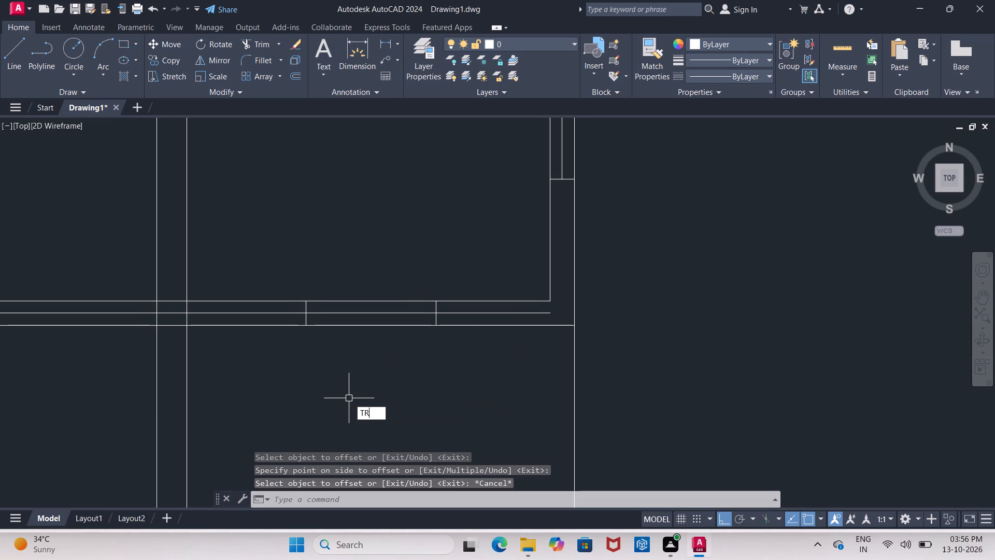
key("Return")
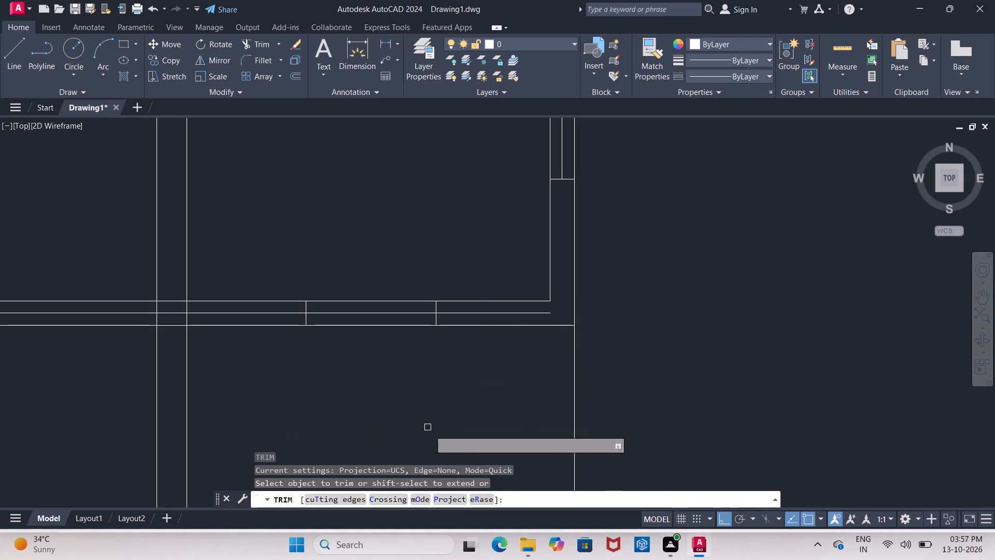
left_click(493, 315)
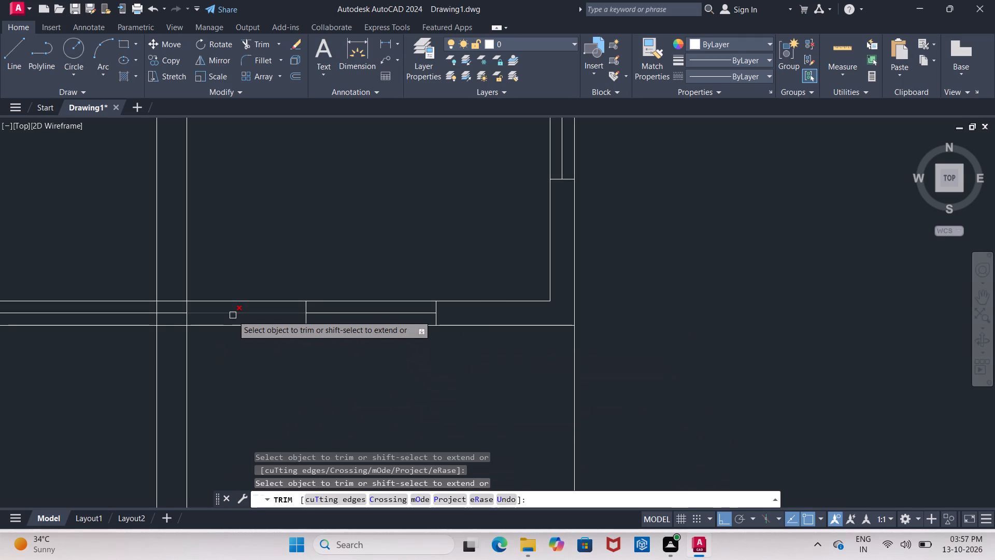
left_click(232, 316)
middle_click_drag(245, 370, 402, 384)
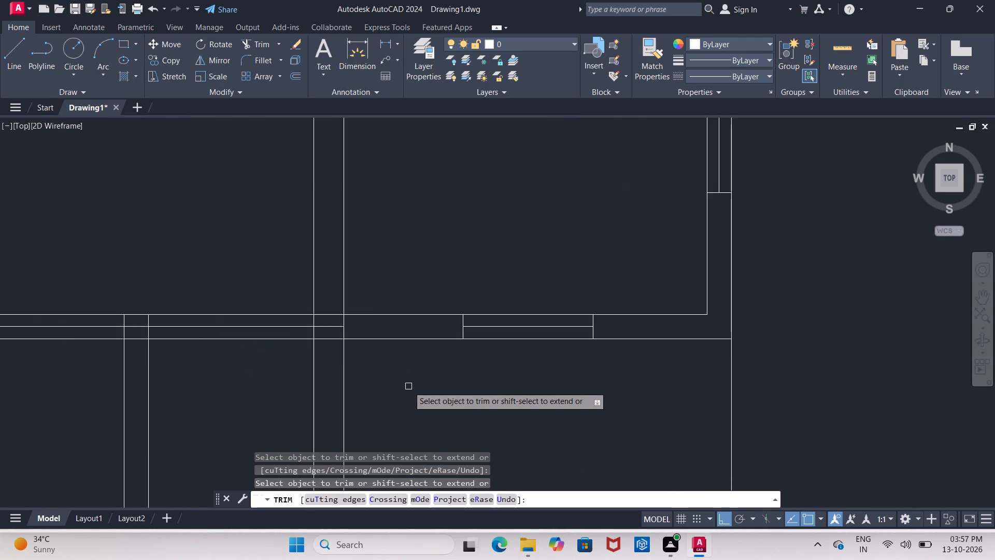
key("Escape")
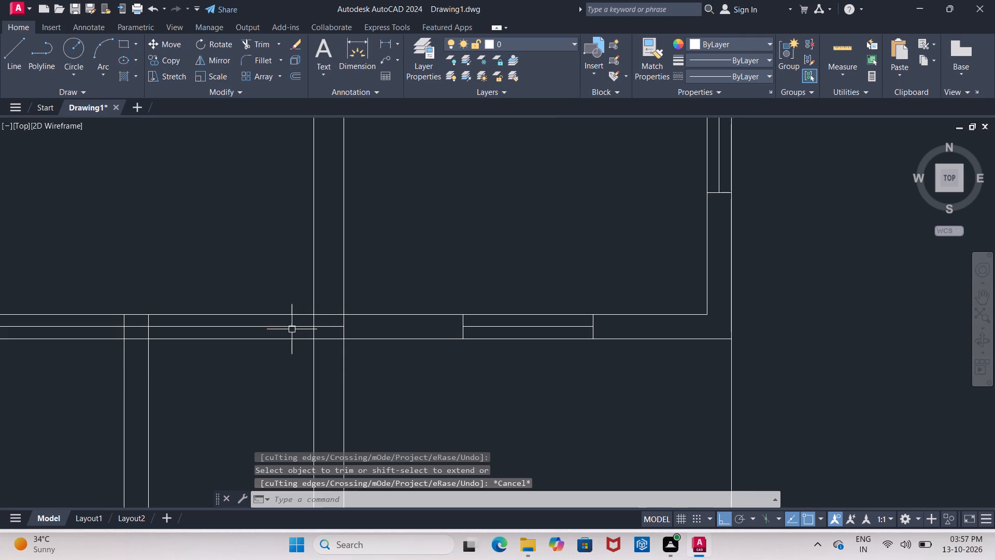
left_click(291, 326)
key("Delete")
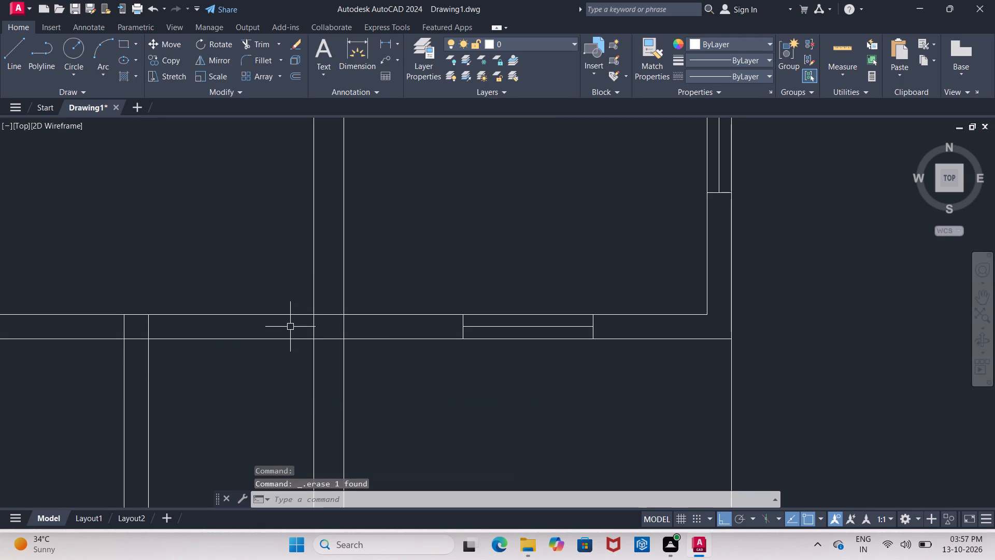
Erase both lines of the vertical partition between the two lower middle rooms in the first copy.
scroll(322, 447, "down", 5)
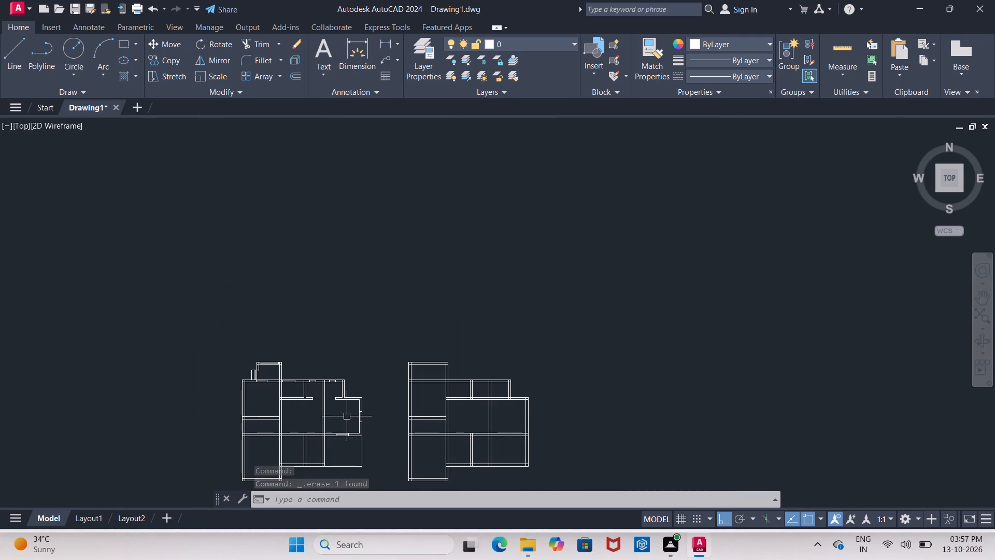
middle_click_drag(347, 416, 352, 362)
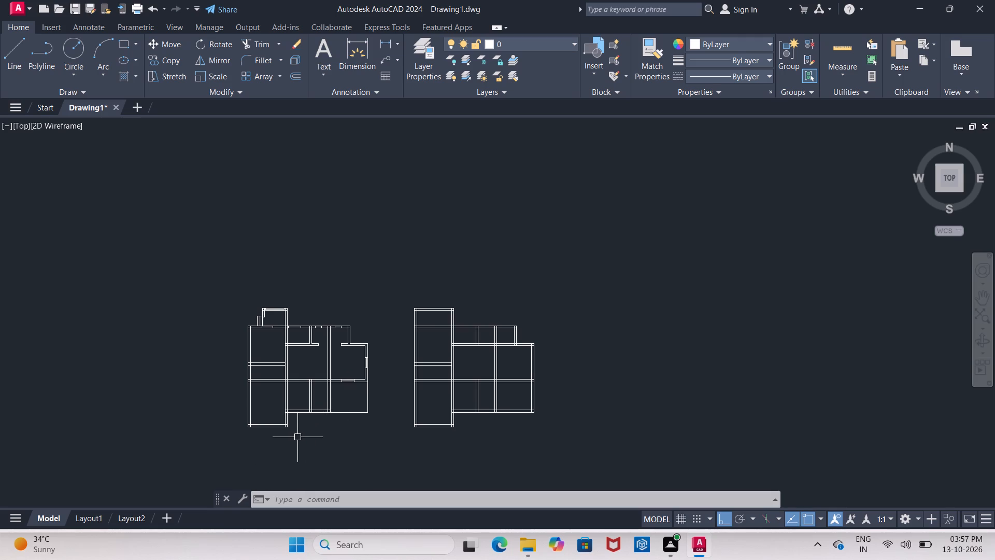
scroll(302, 424, "up", 2)
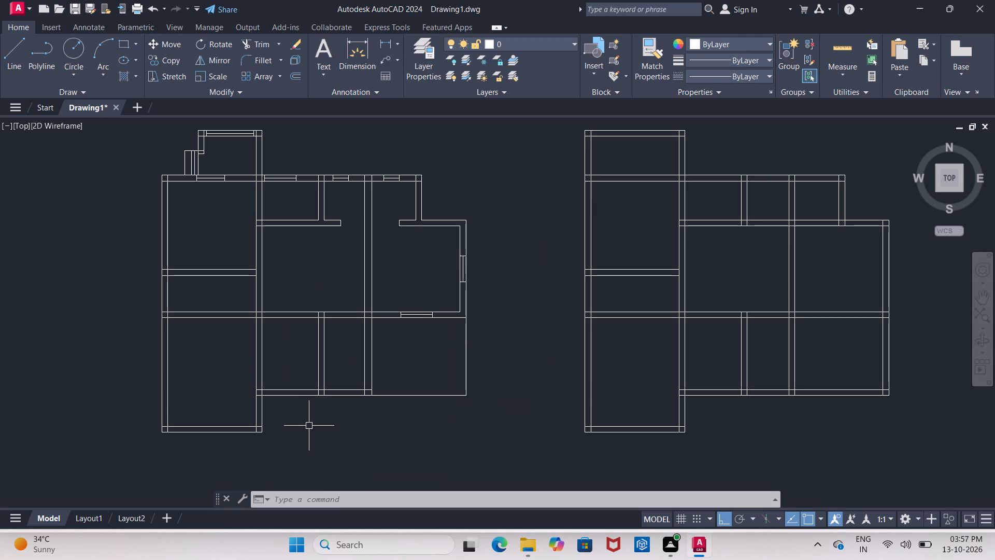
middle_click_drag(309, 426, 317, 435)
scroll(321, 427, "up", 1)
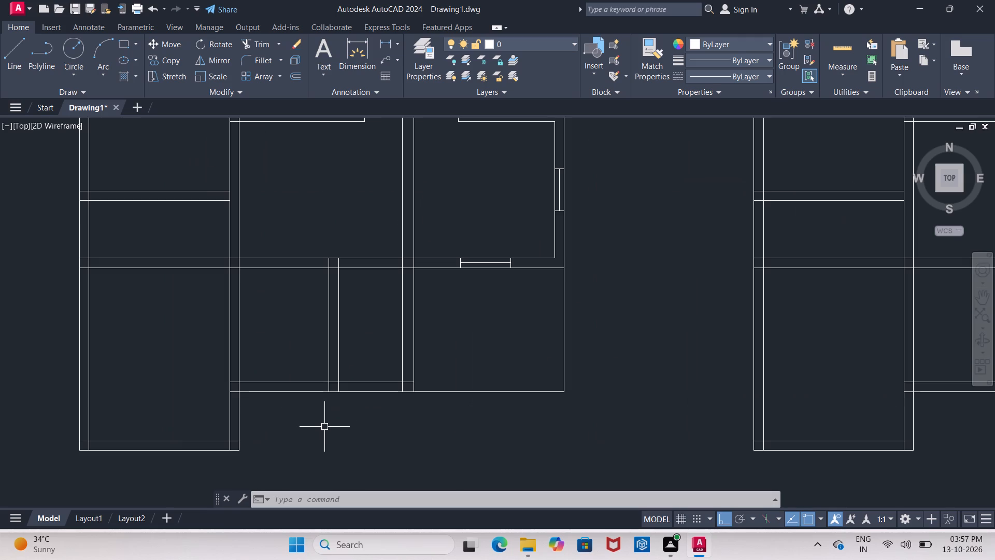
key("Escape")
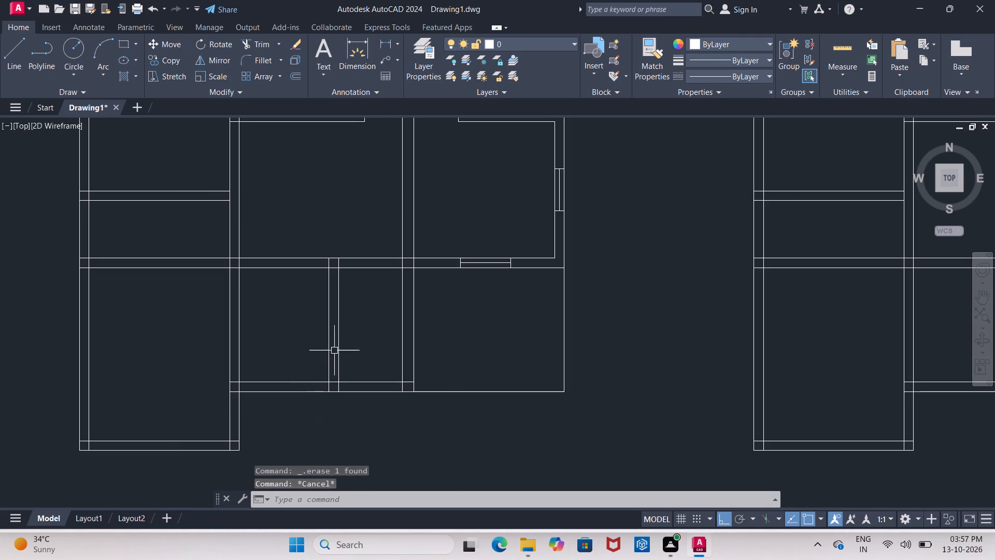
left_click(327, 354)
left_click(340, 353)
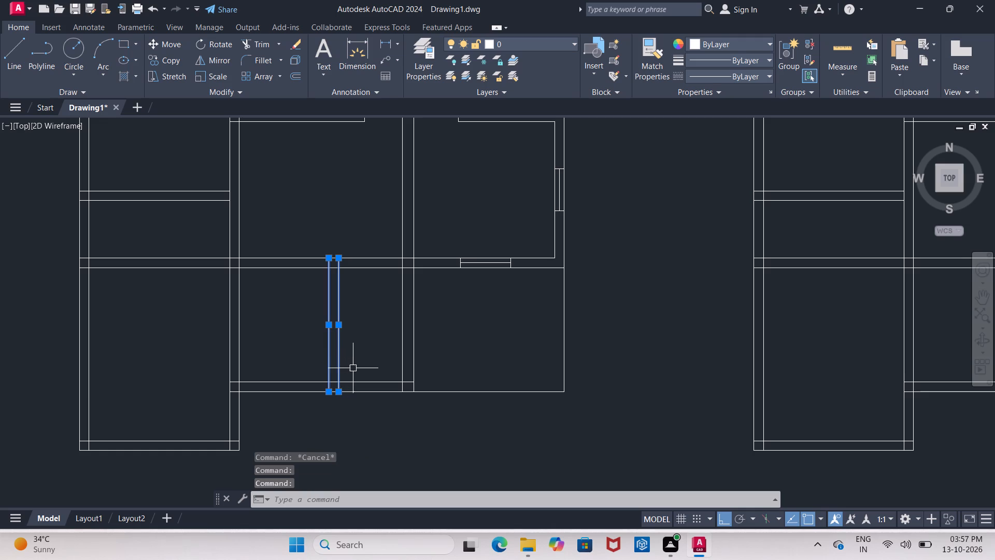
key("Delete")
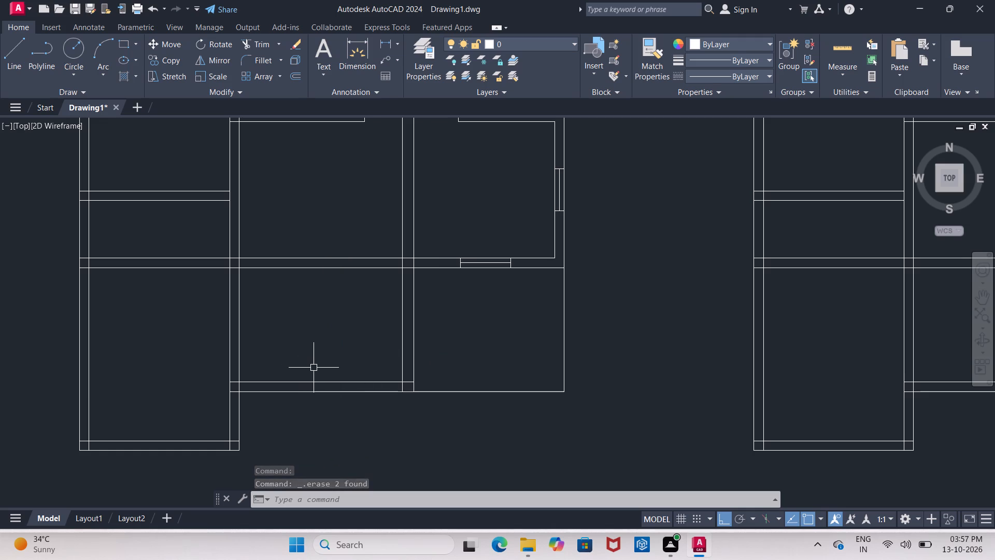
Divide 13.15 by 2 in the Calculator and close it.
scroll(316, 366, "up", 2)
middle_click_drag(319, 367, 324, 331)
scroll(324, 331, "down", 2)
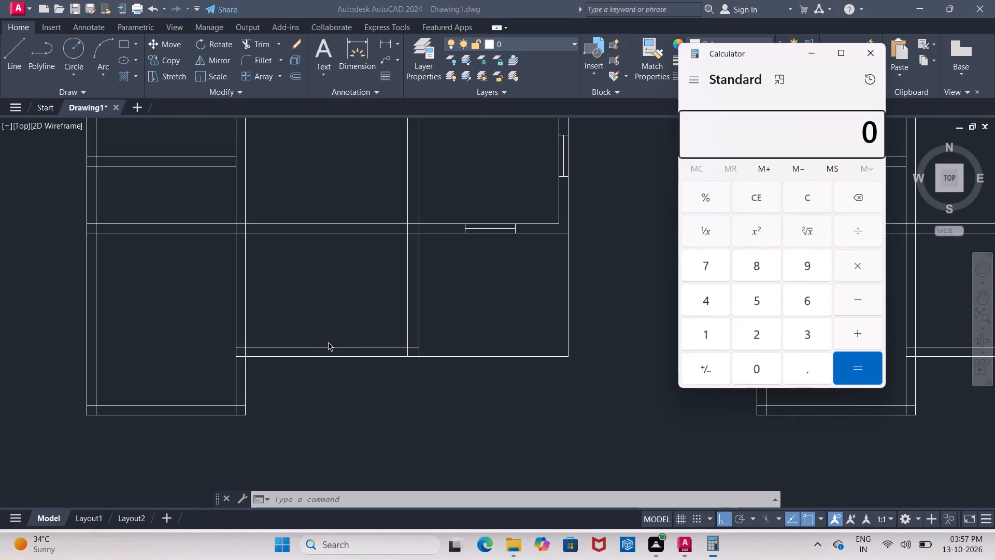
type("13")
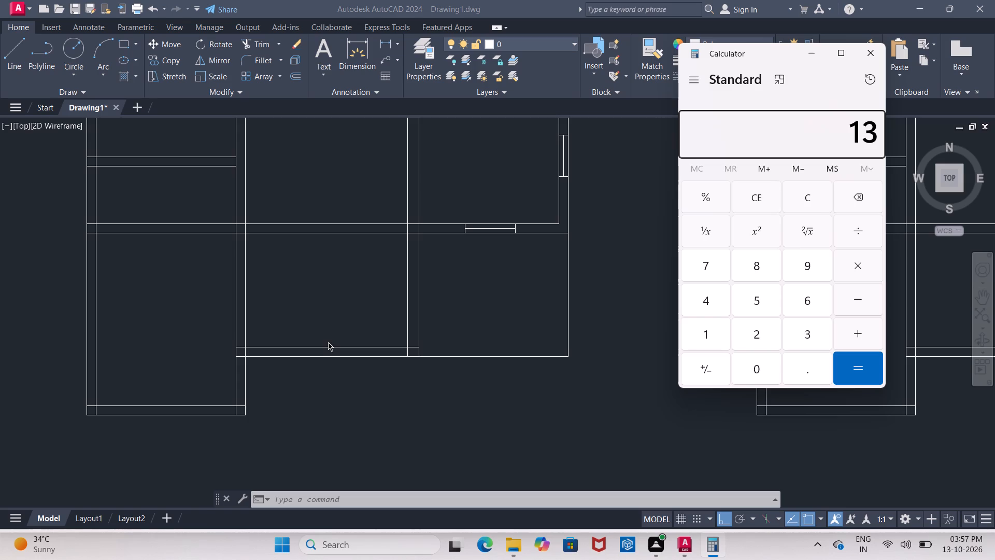
type(".1.5/")
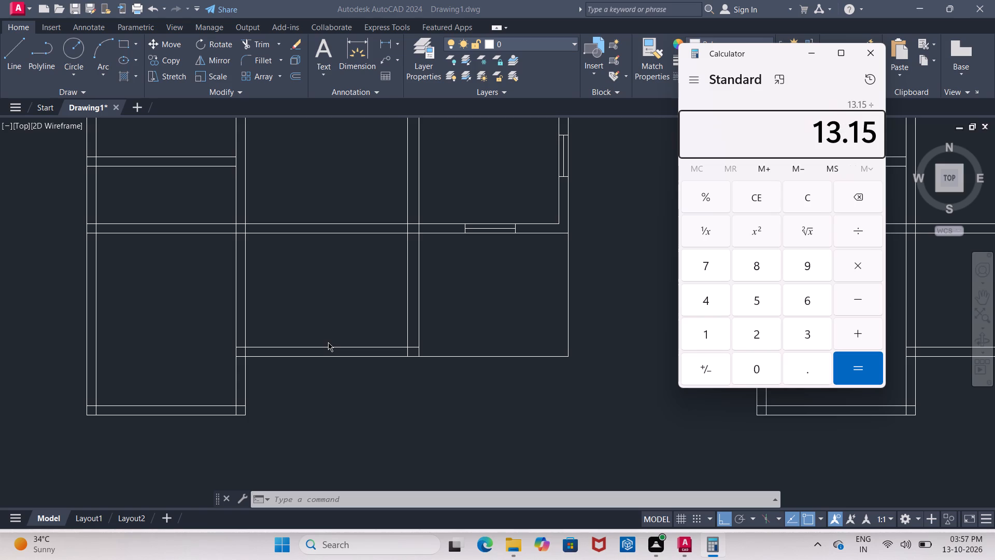
key("2")
key("Return")
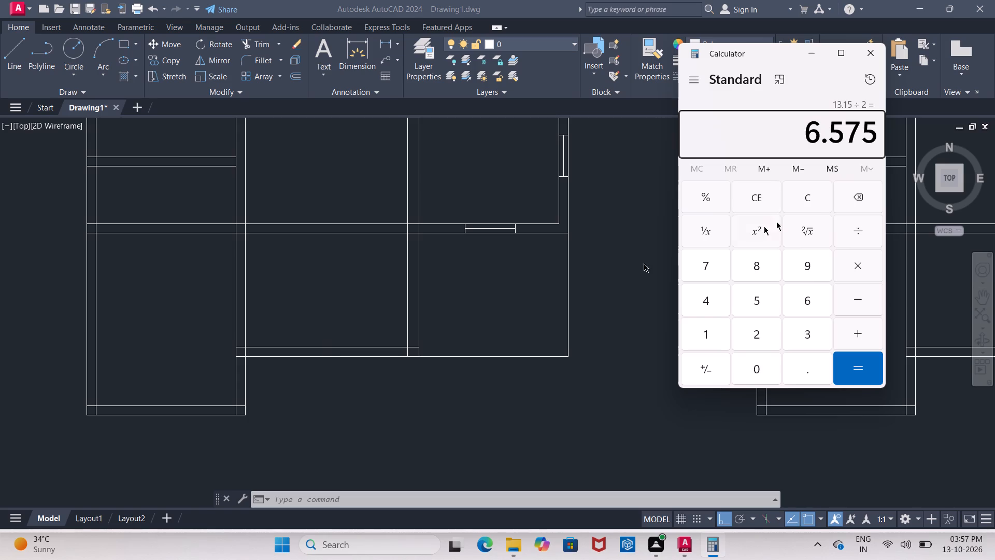
left_click(874, 60)
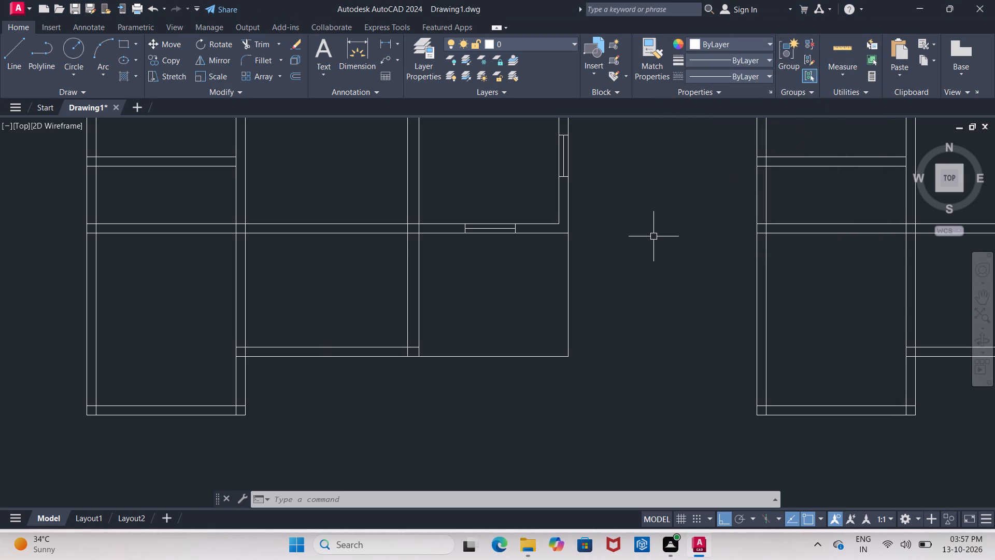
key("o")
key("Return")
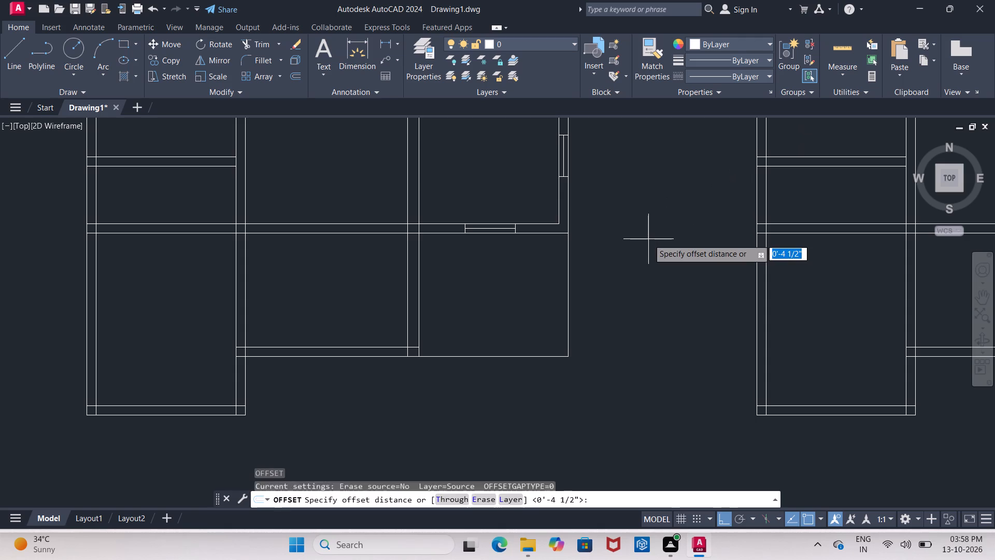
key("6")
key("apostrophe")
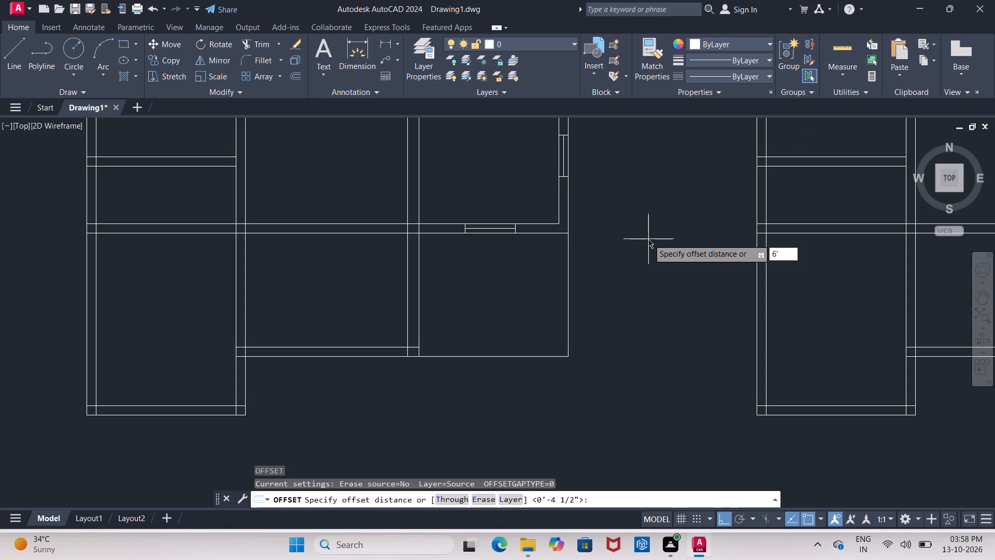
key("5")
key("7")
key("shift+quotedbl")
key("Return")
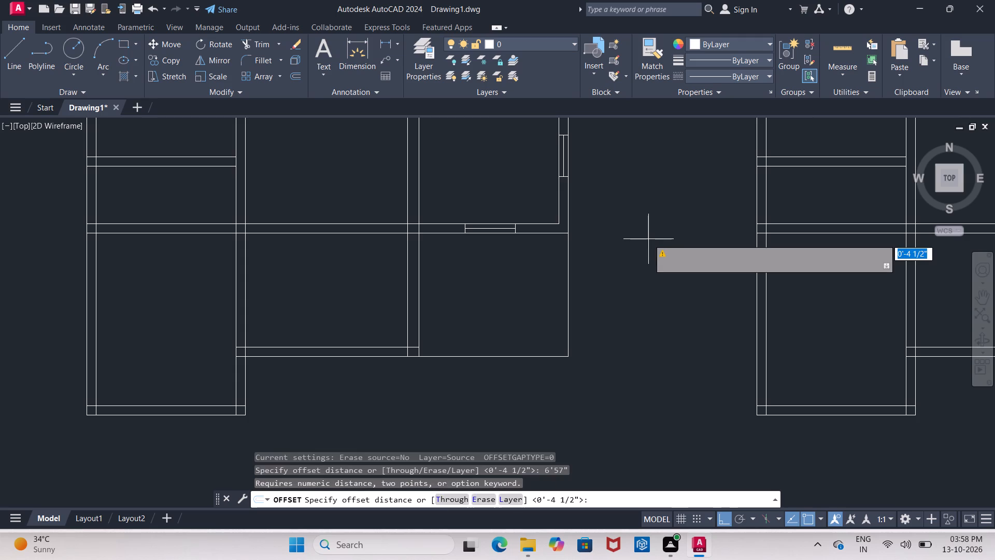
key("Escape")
Offset the inner face of the lower middle room's right wall 6'.57" to the left, into the room.
key("o")
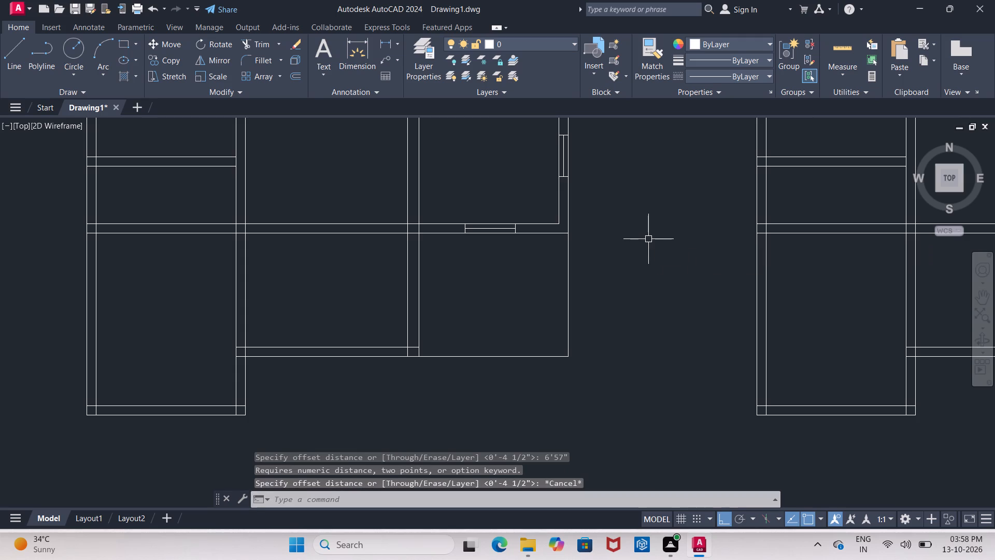
key("Return")
key("6")
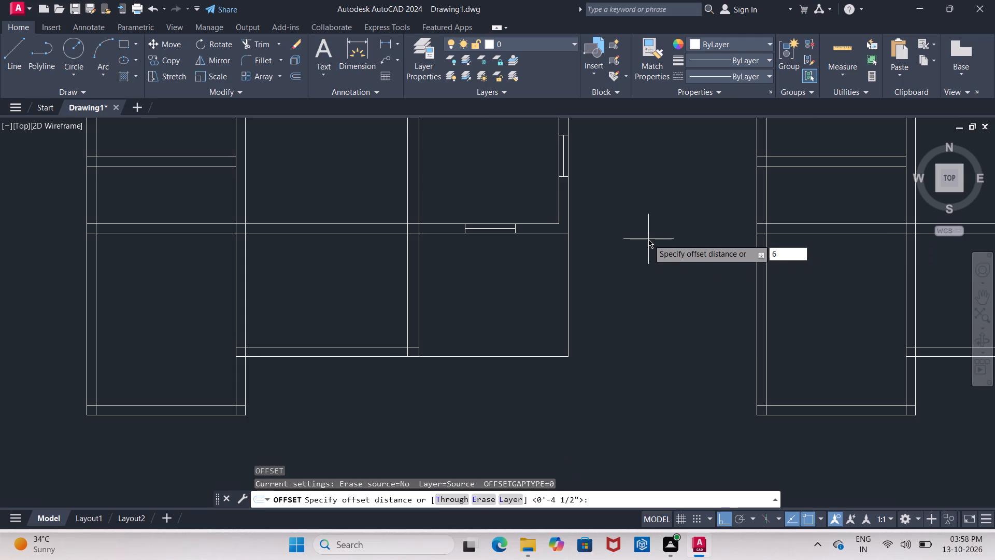
key("period")
key("BackSpace")
key("apostrophe")
type(".5")
key("7")
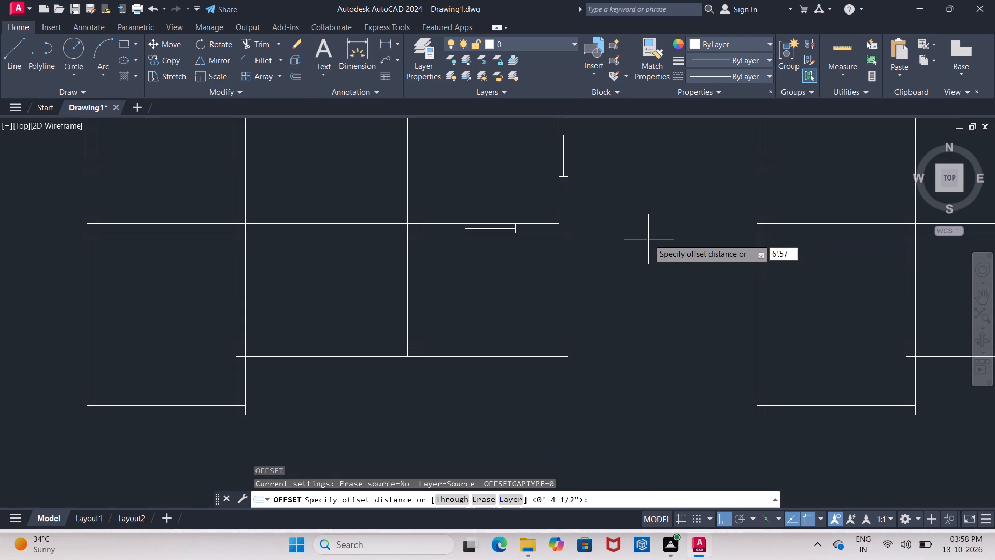
key("shift+quotedbl")
key("Return")
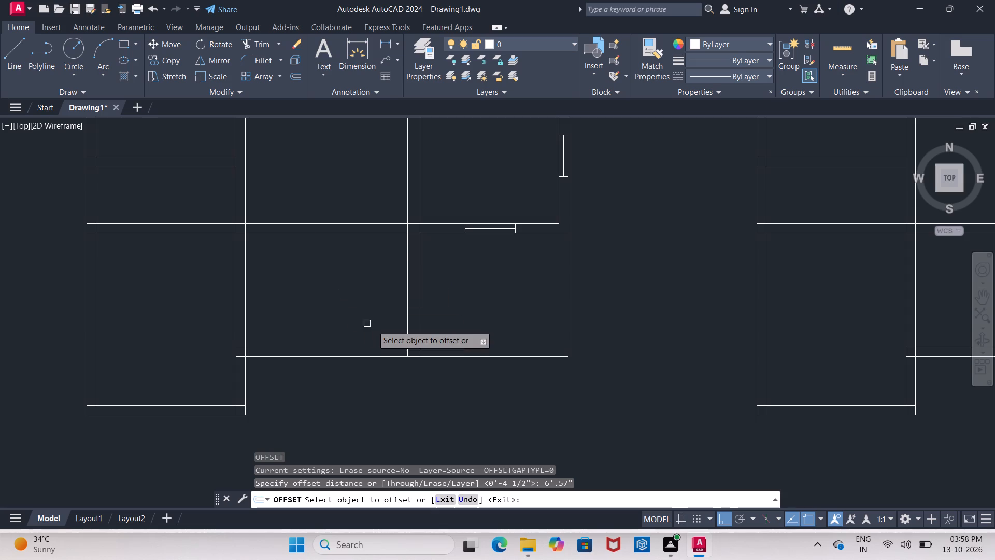
left_click(407, 332)
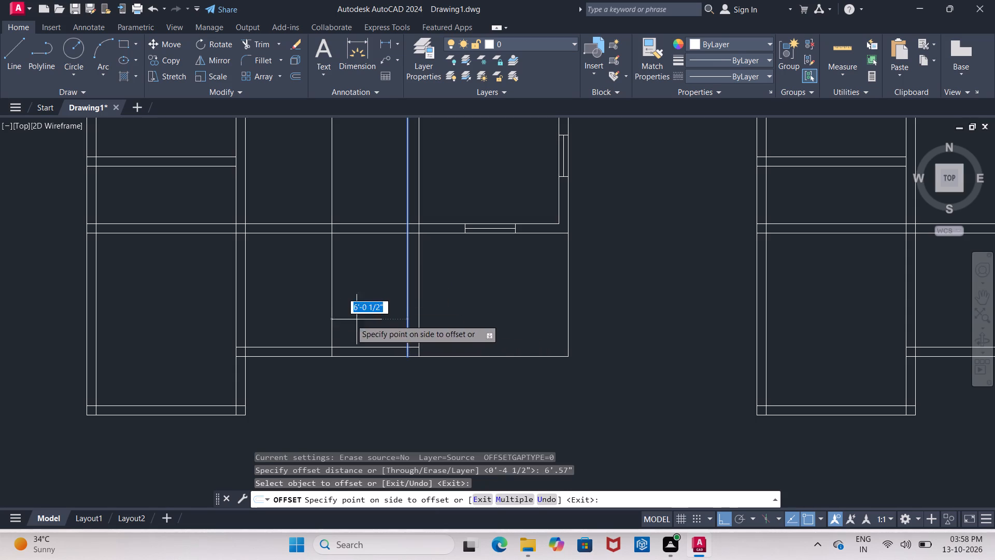
left_click(321, 320)
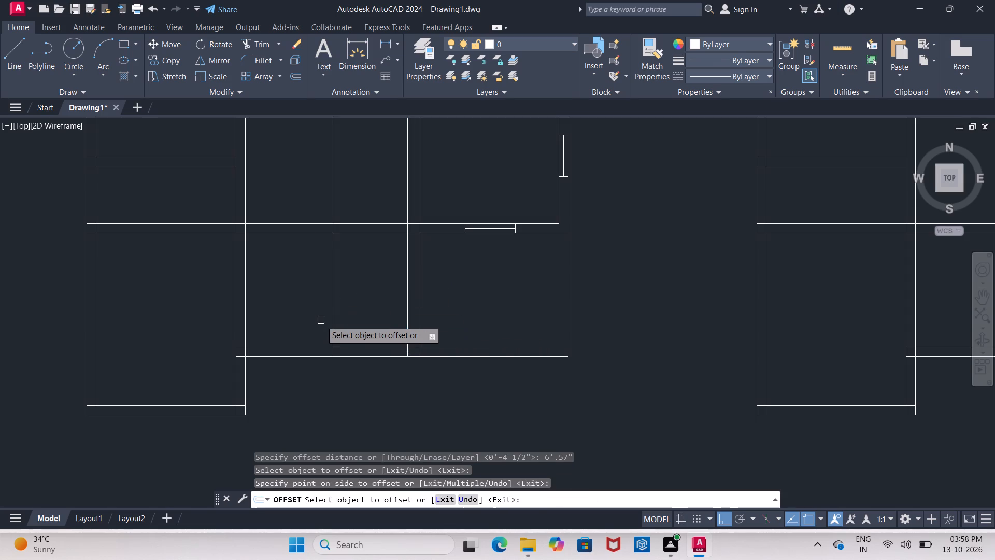
key("Return")
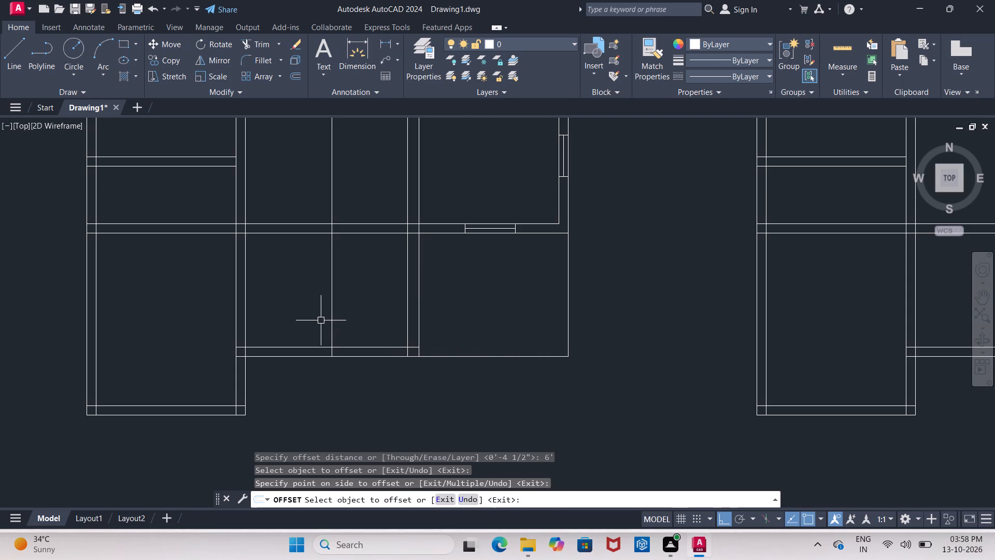
Offset the new vertical line 2' to each side, and offset both resulting lines another 2' outward.
key("Return")
key("2")
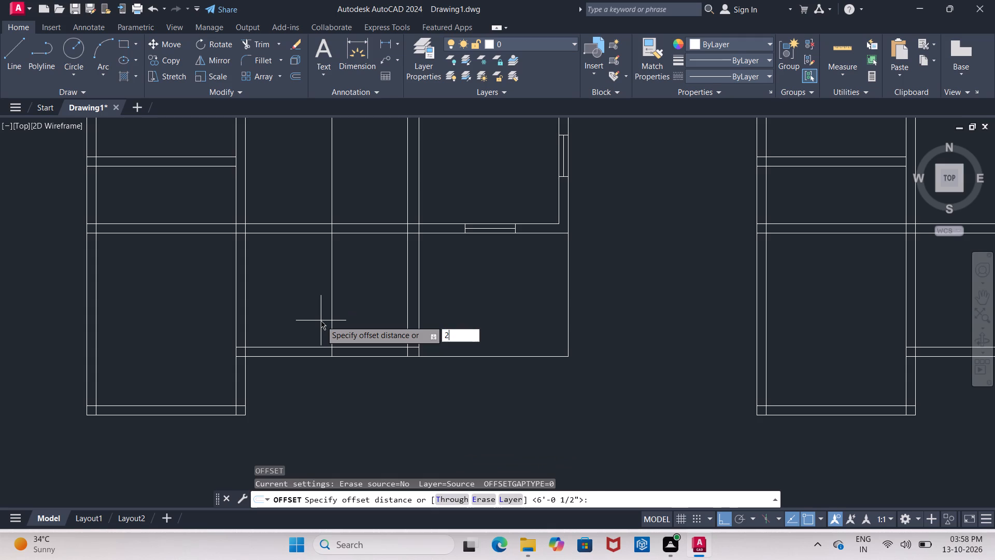
key("apostrophe")
key("Return")
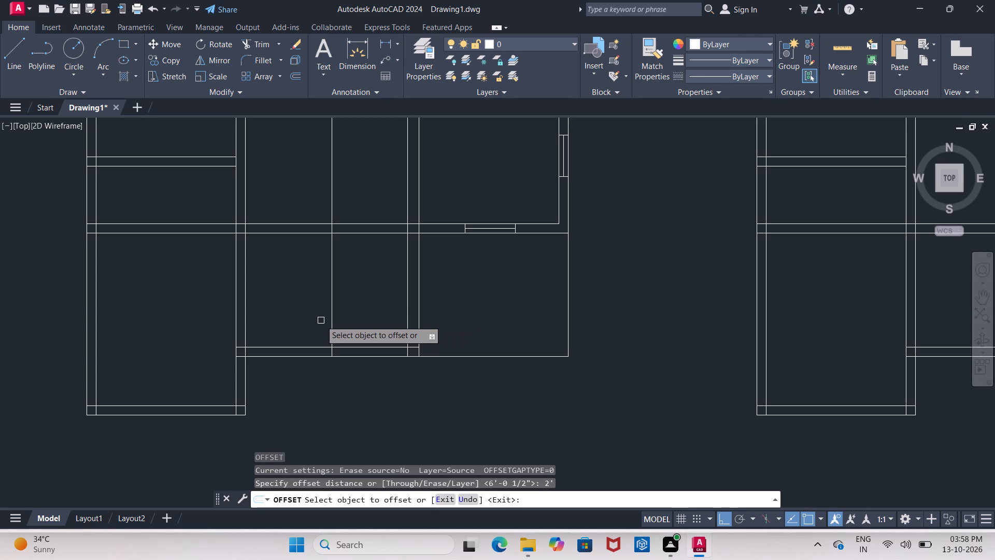
left_click(335, 330)
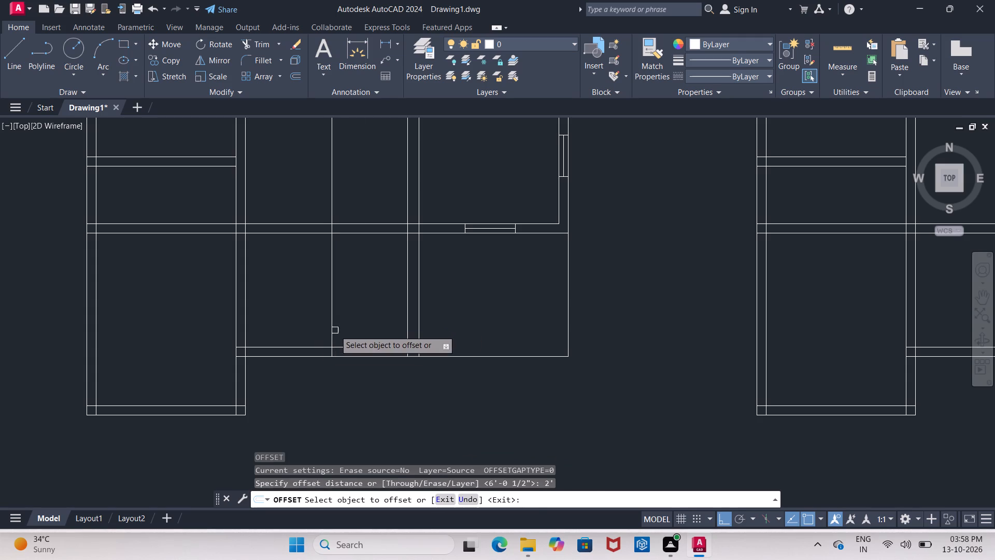
left_click(376, 333)
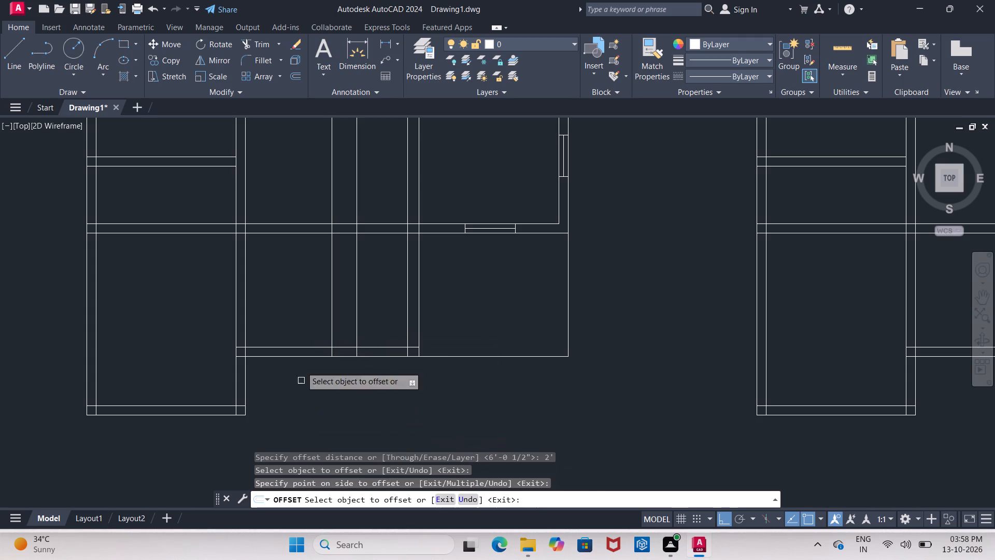
left_click(331, 329)
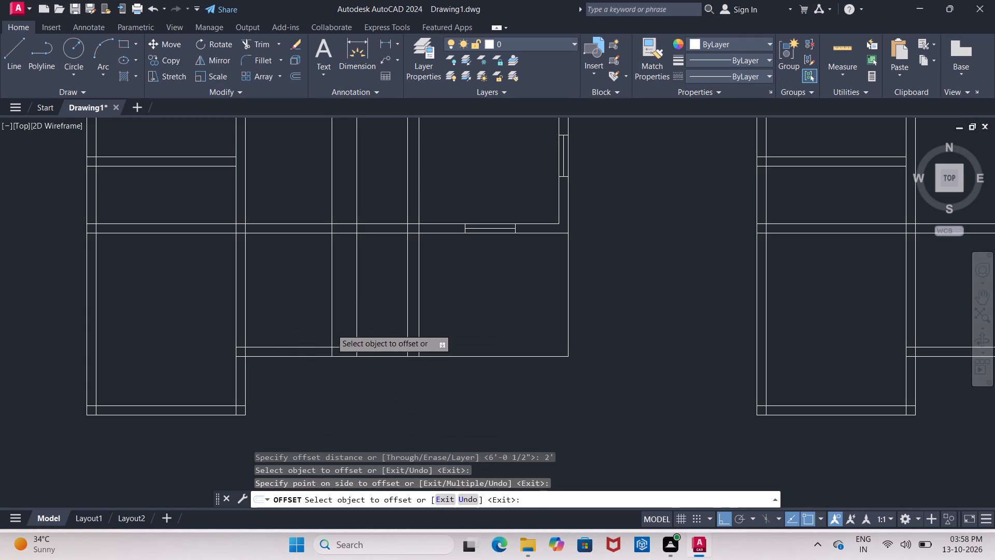
left_click(286, 325)
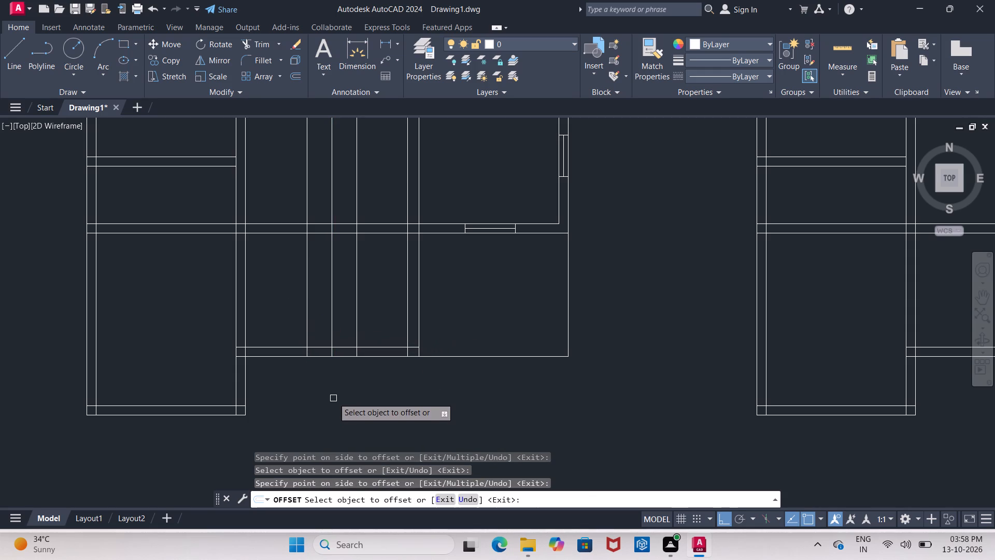
middle_click_drag(296, 365, 356, 408)
left_click(365, 361)
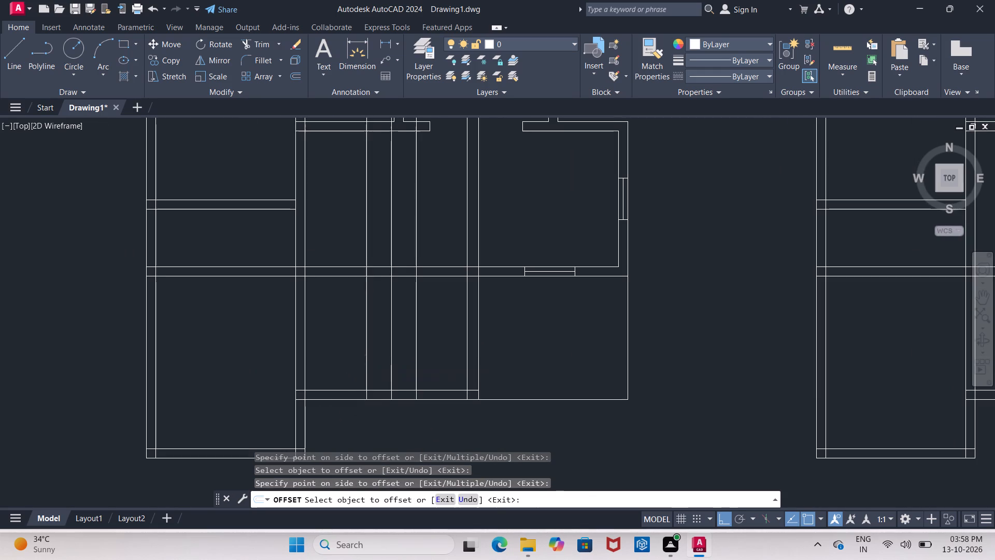
left_click(346, 360)
left_click(413, 374)
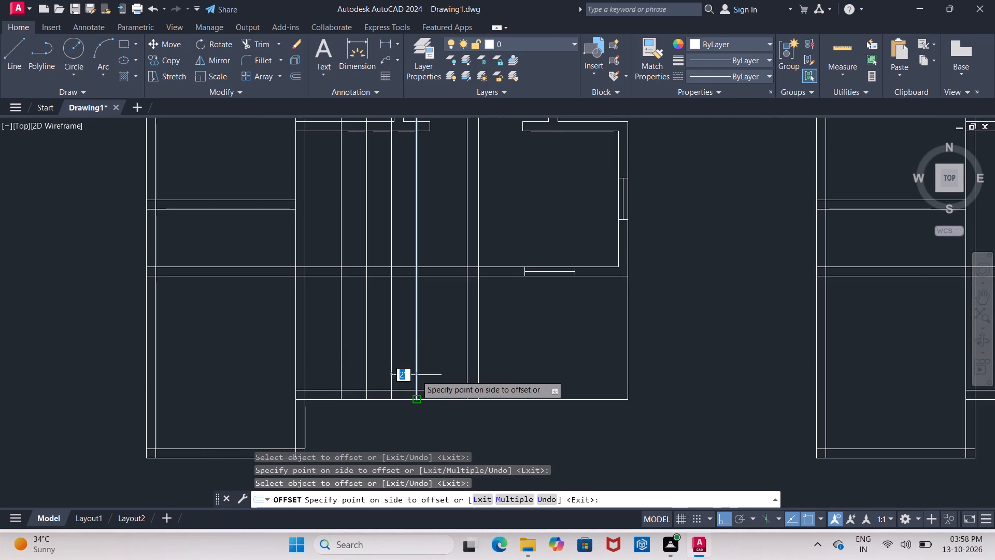
left_click(421, 375)
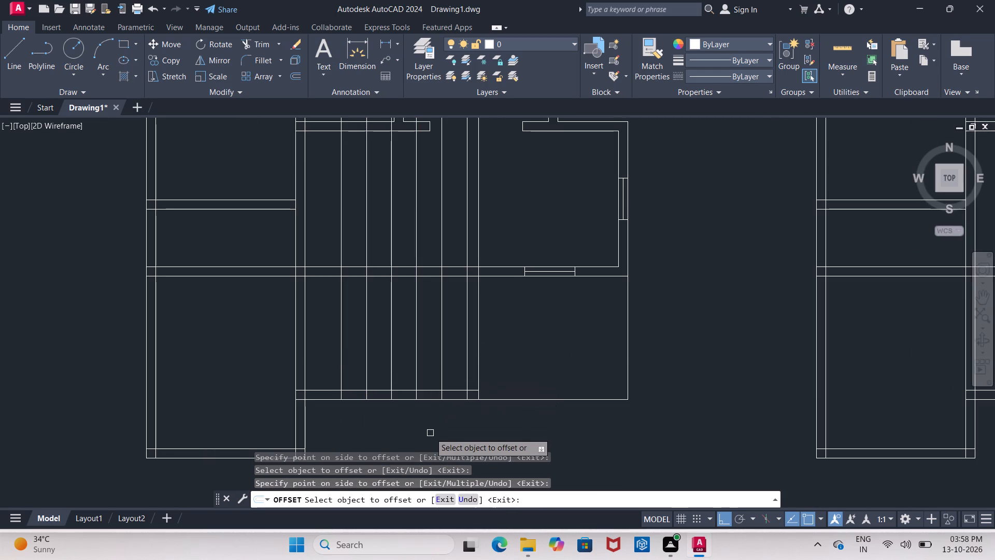
key("Escape")
Trim the five offset lines and the right wall's inner face where they cross the lower middle room's interior.
type("TR")
key("Return")
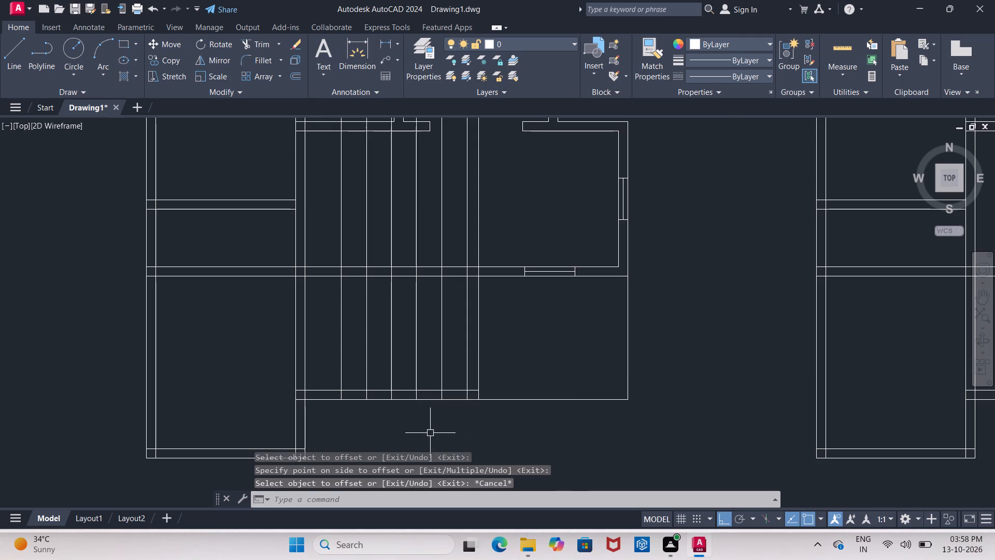
scroll(430, 433, "up", 1)
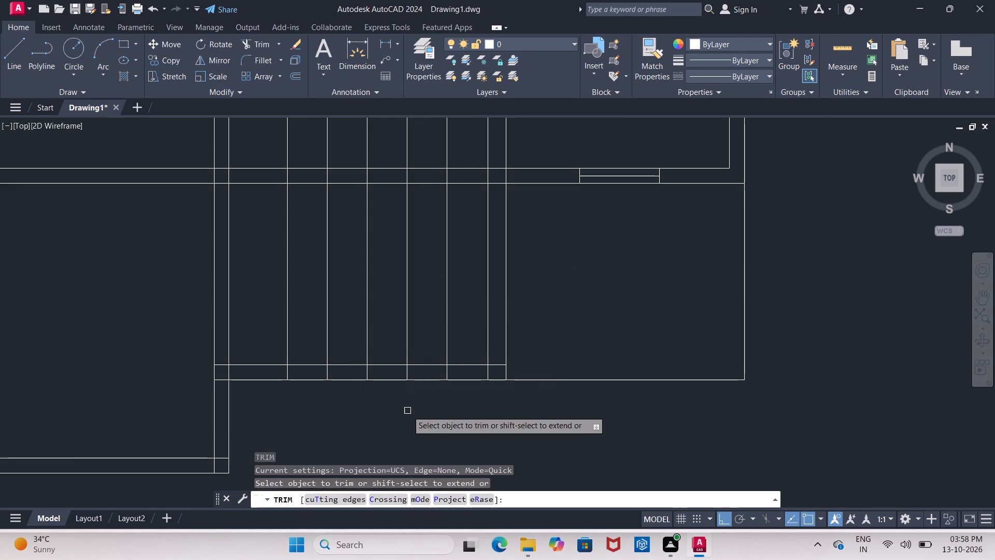
left_click_drag(263, 306, 300, 311)
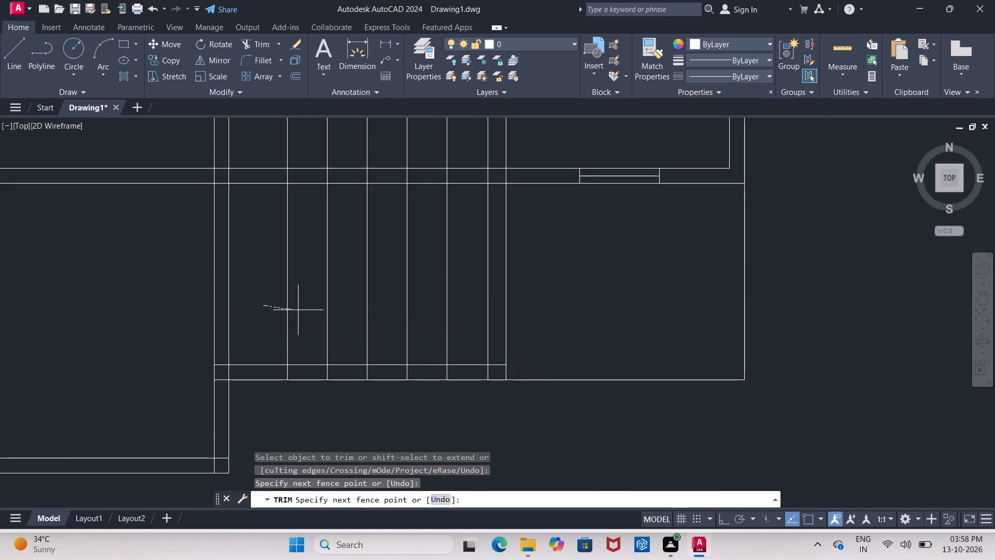
left_click_drag(300, 311, 483, 342)
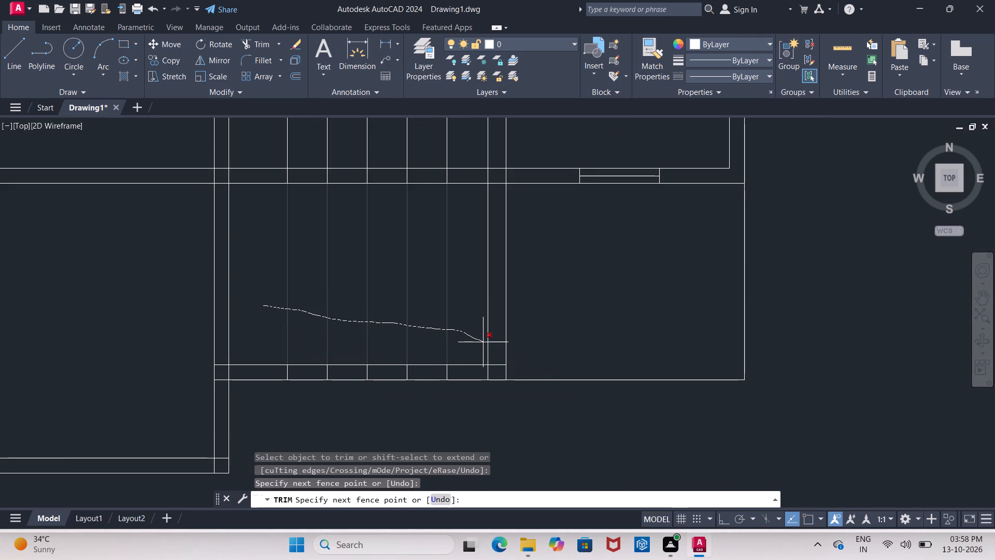
left_click_drag(483, 342, 494, 351)
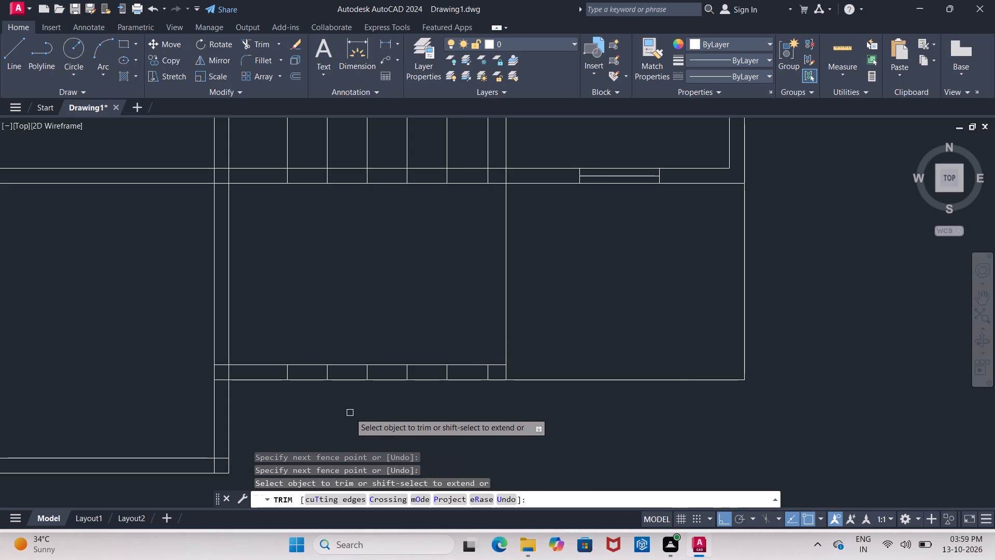
Trim the lower middle room's bottom wall to a 4' central opening and remove the centre stub and the right wall's inner-face stub.
left_click_drag(349, 338, 351, 387)
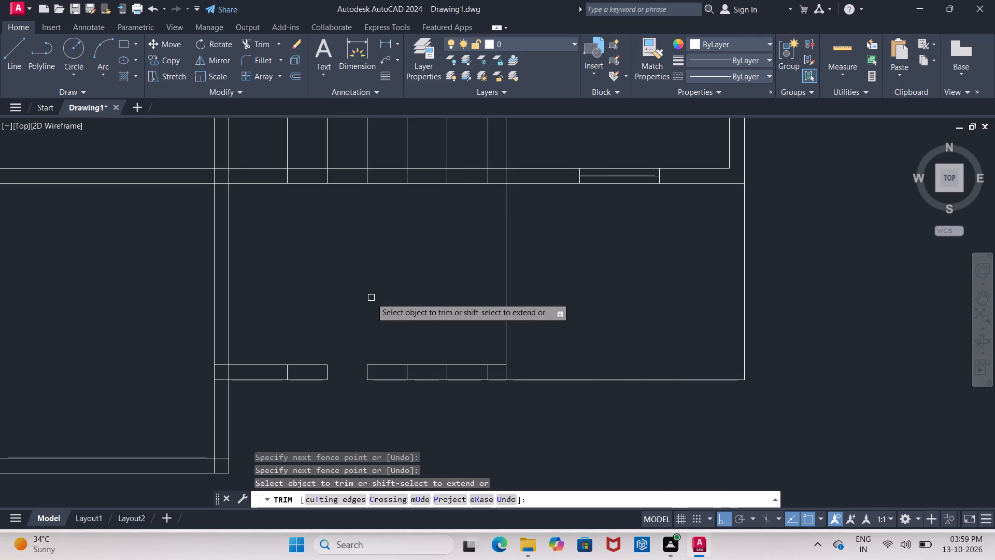
left_click_drag(371, 298, 384, 397)
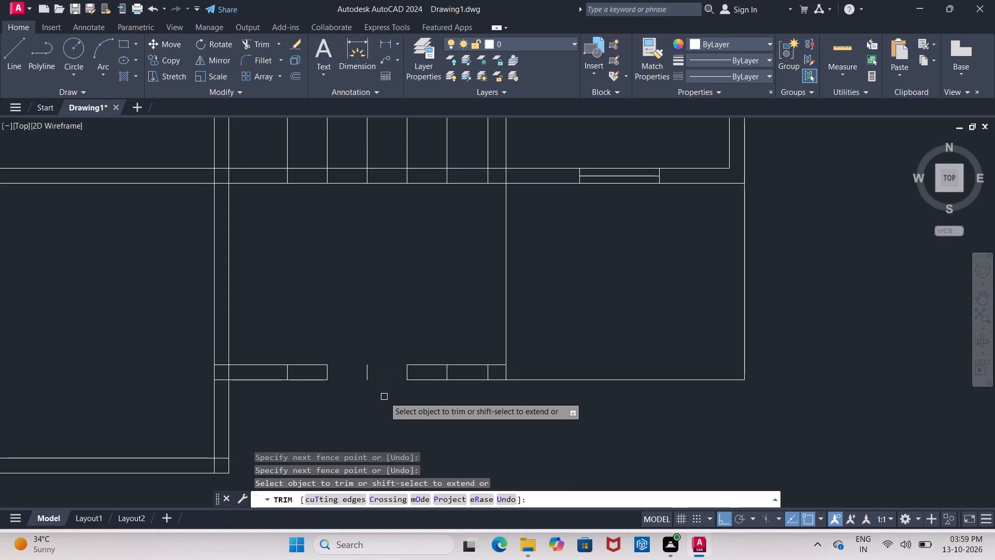
left_click(367, 370)
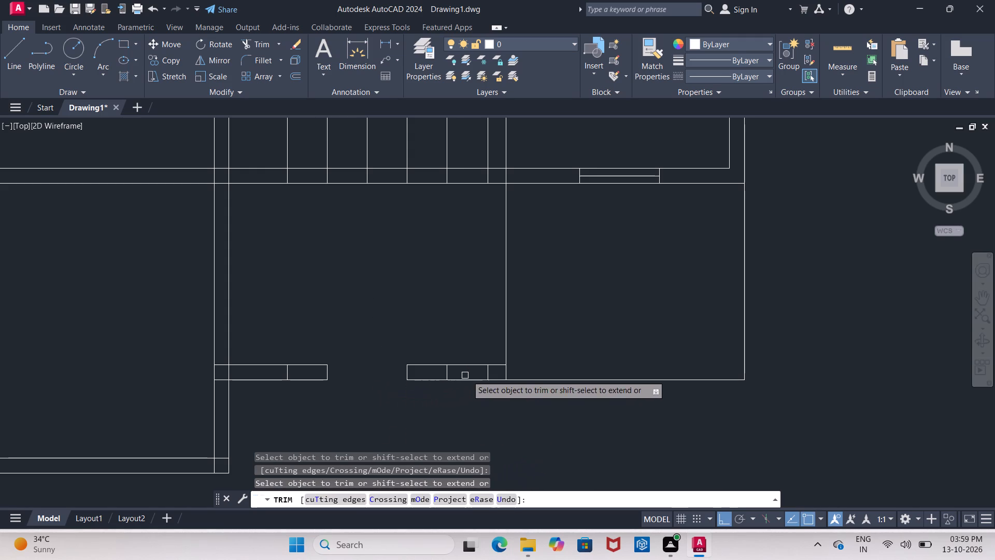
left_click(486, 371)
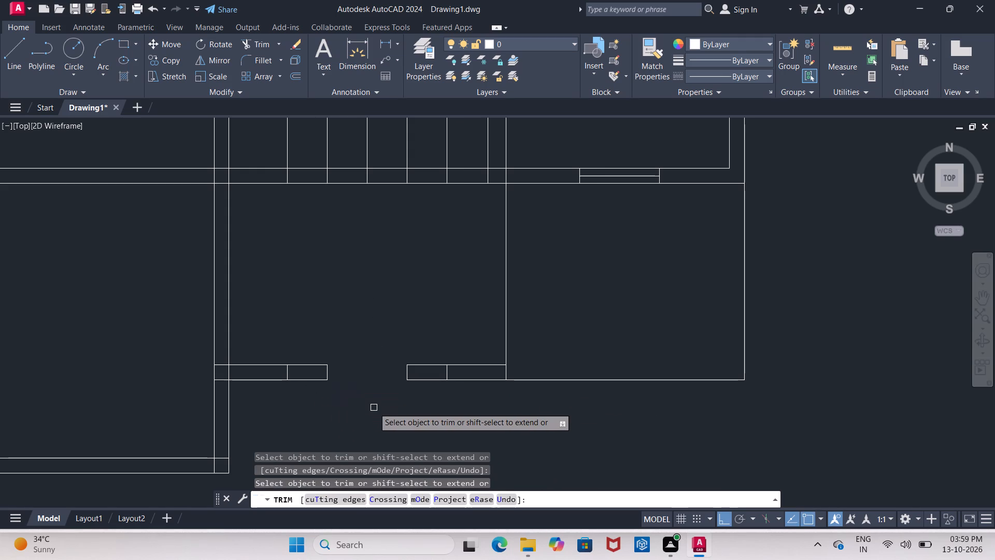
middle_click_drag(373, 407, 378, 395)
scroll(379, 396, "down", 2)
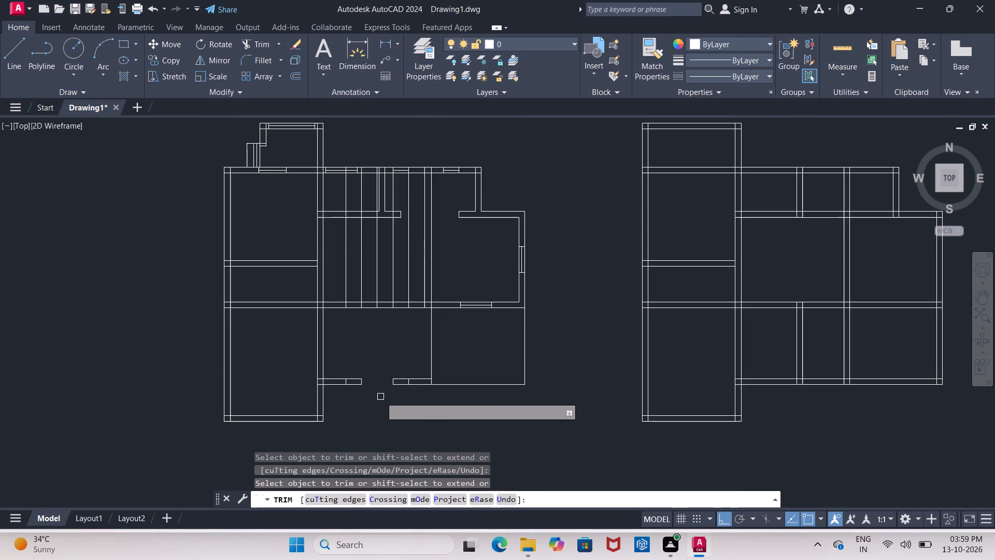
middle_click_drag(381, 402, 382, 415)
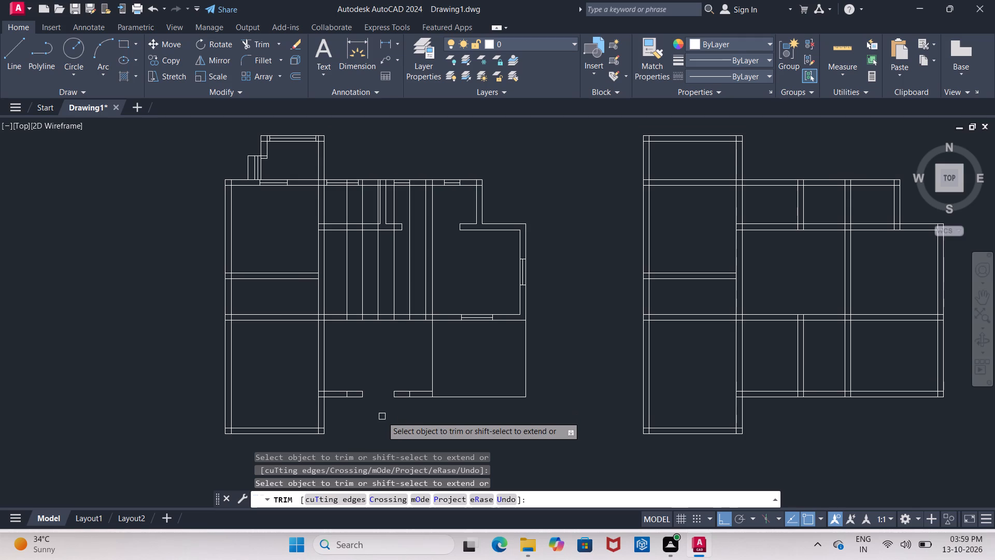
key("Escape")
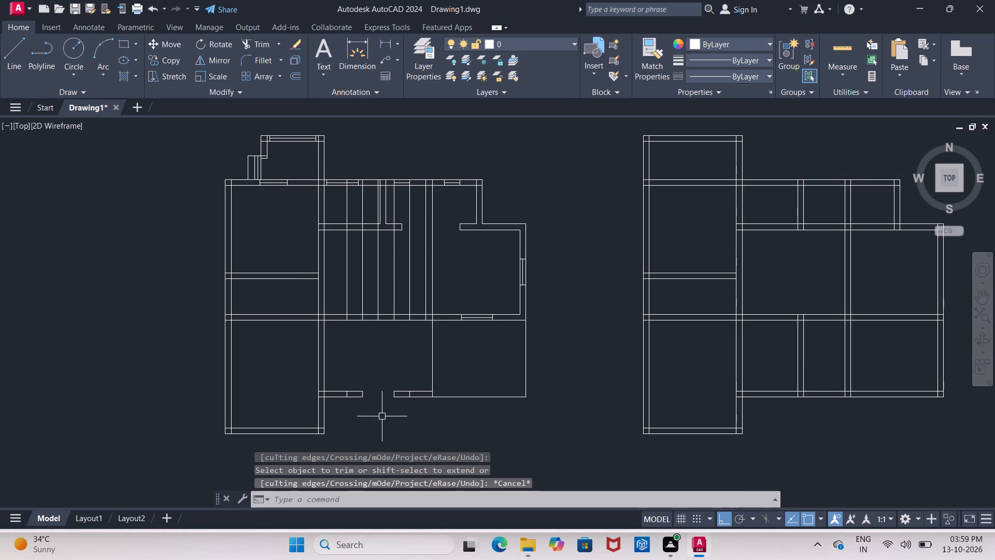
Delete the six leftover vertical lines crossing the middle rooms from the top wall to the wall above the lower middle room.
left_click(346, 260)
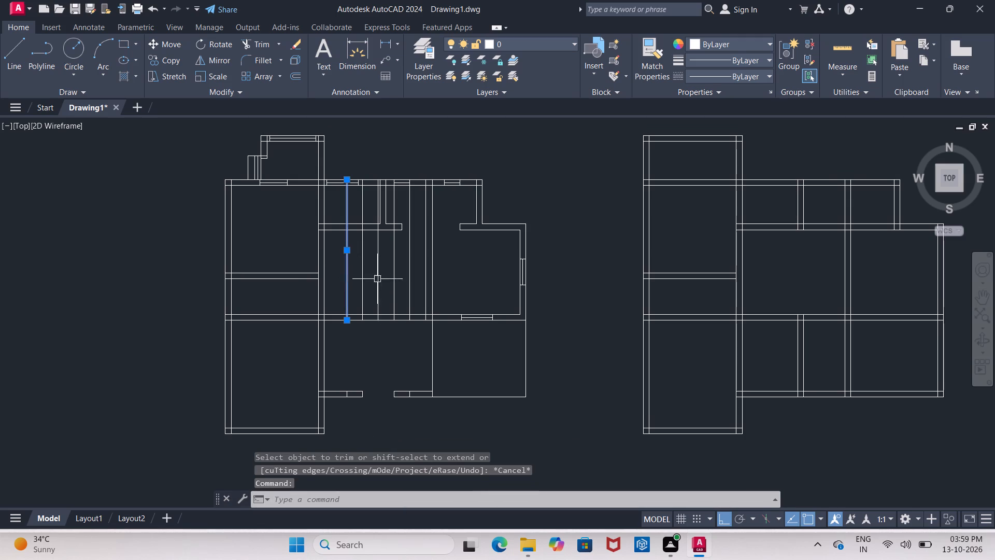
left_click(365, 276)
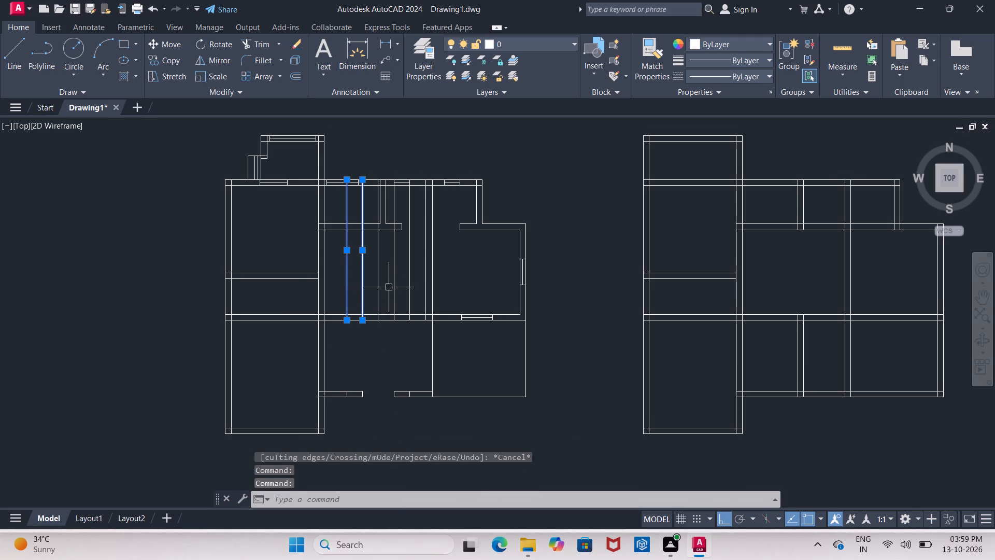
left_click(378, 276)
left_click(399, 277)
left_click(382, 281)
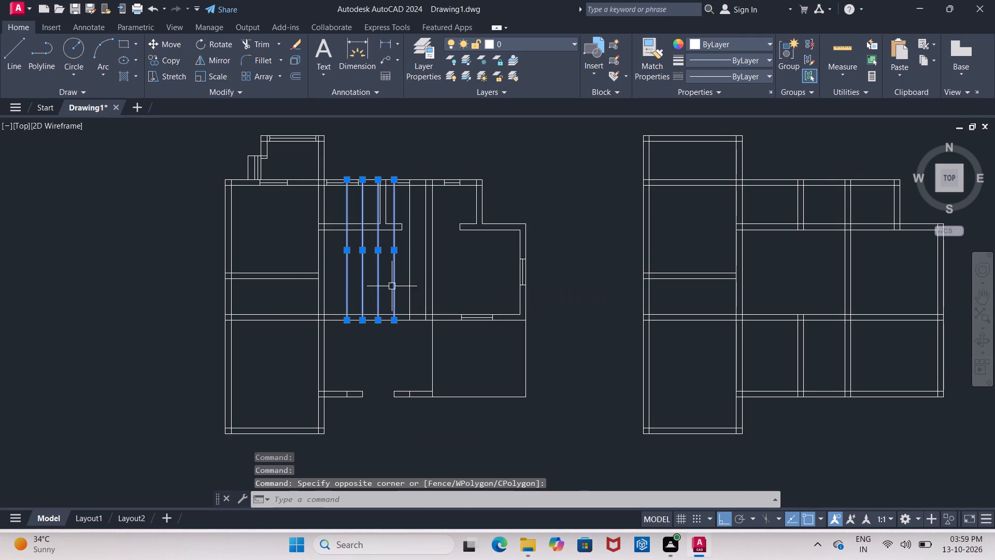
left_click(409, 281)
left_click(424, 290)
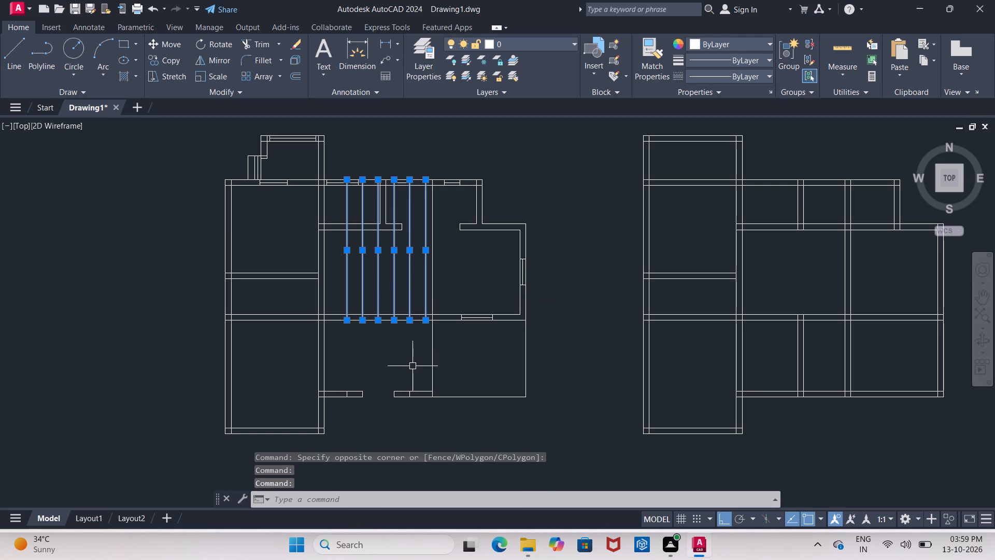
key("Delete")
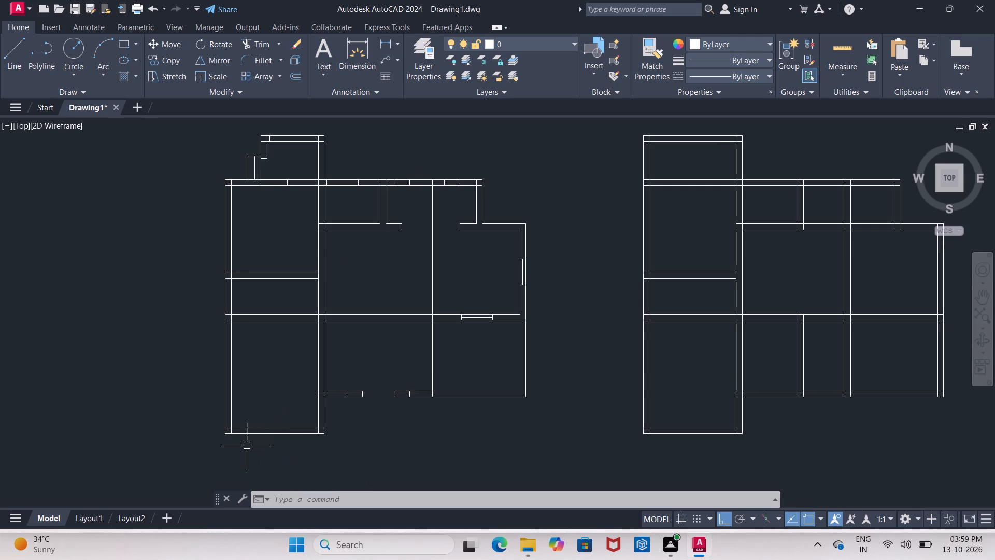
Switch to Calculator and divide 11.2 by 2 for the lower-left room.
middle_click_drag(278, 405, 334, 258)
scroll(334, 258, "up", 1)
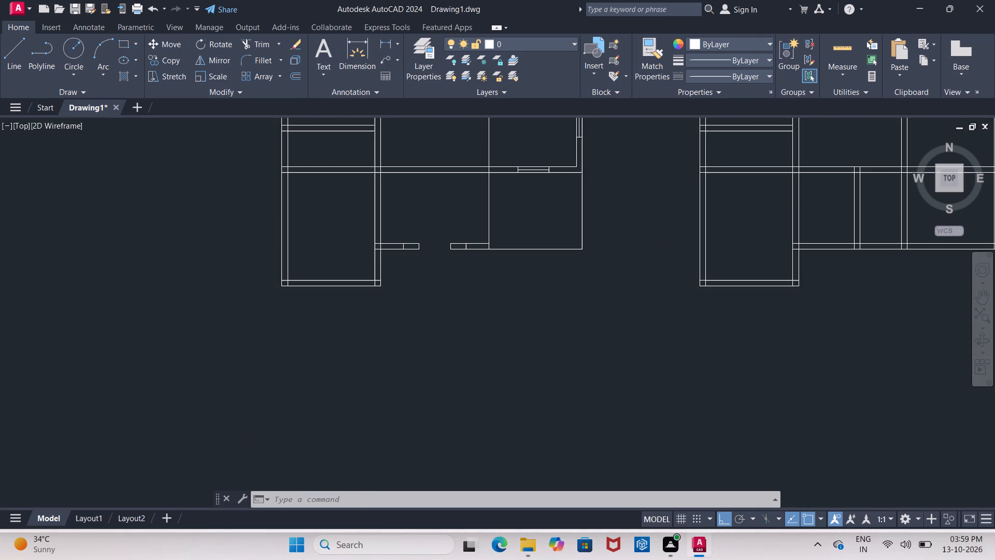
scroll(334, 258, "up", 1)
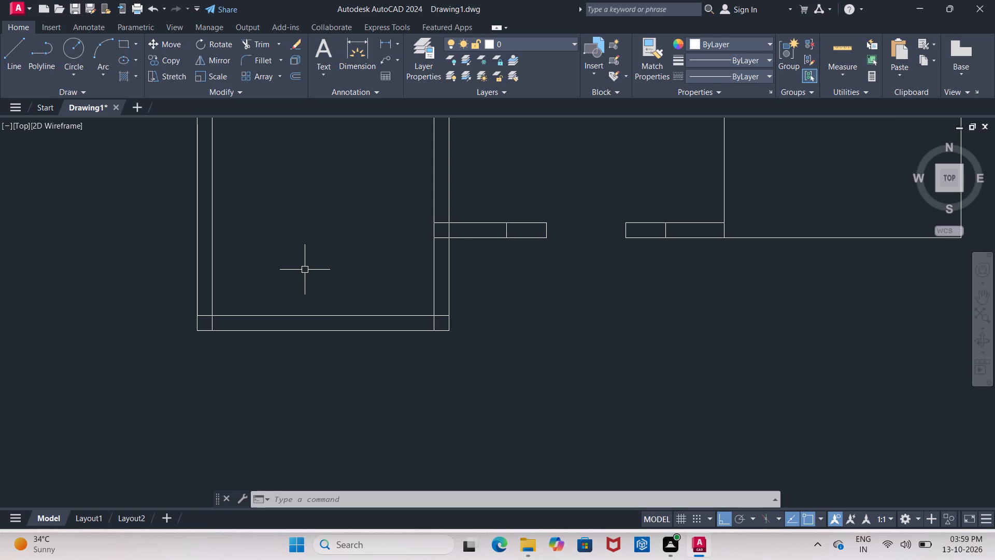
type("11.2/")
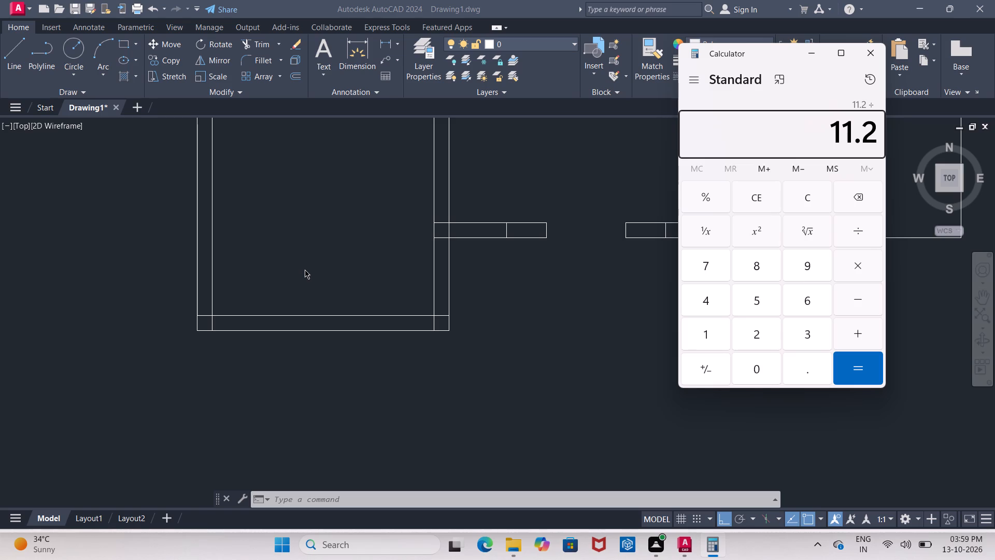
key("2")
key("Return")
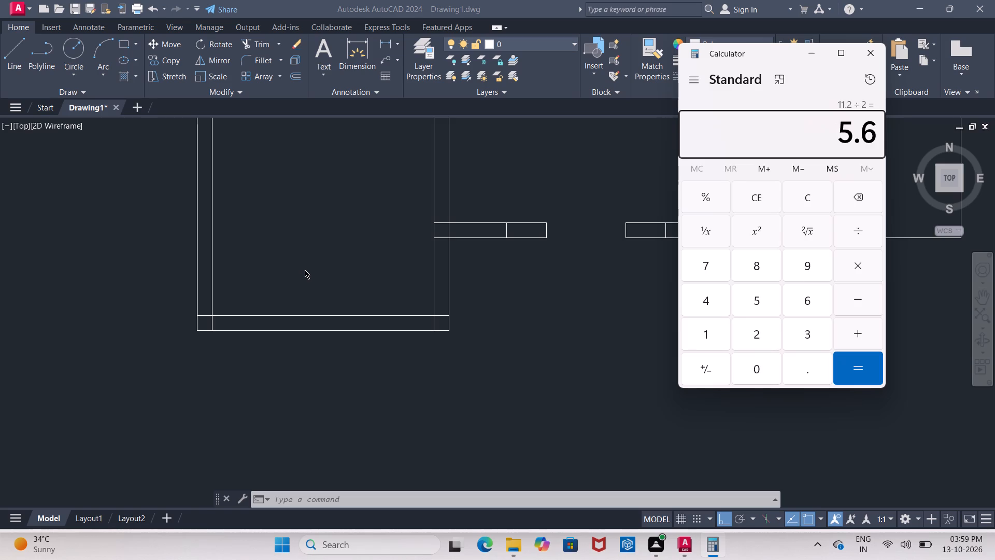
scroll(692, 72, "up", 1)
left_click(879, 55)
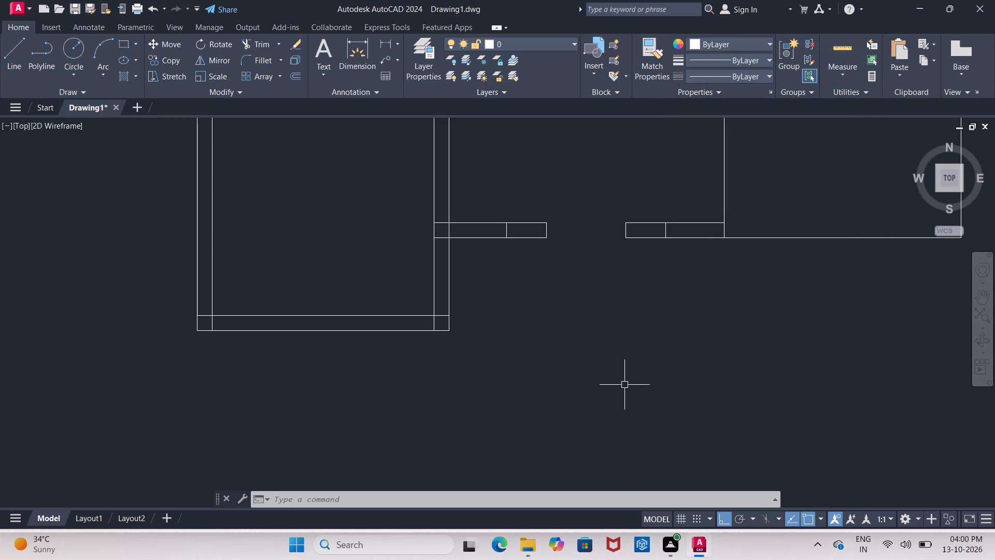
Offset the inner face of the lower-left room's right wall 5'6" to the left, into the room.
key("o")
key("Return")
type("5'6\"")
key("Return")
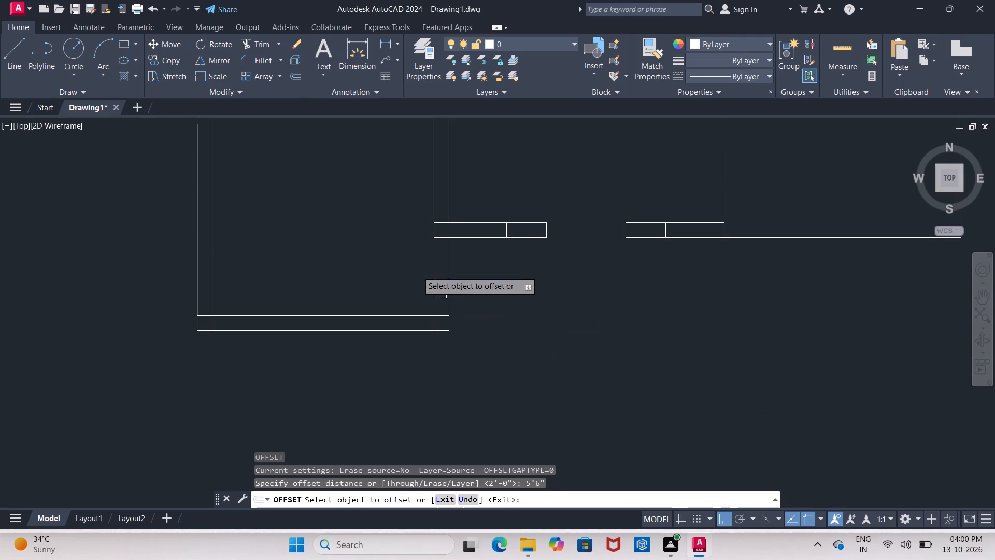
left_click(433, 293)
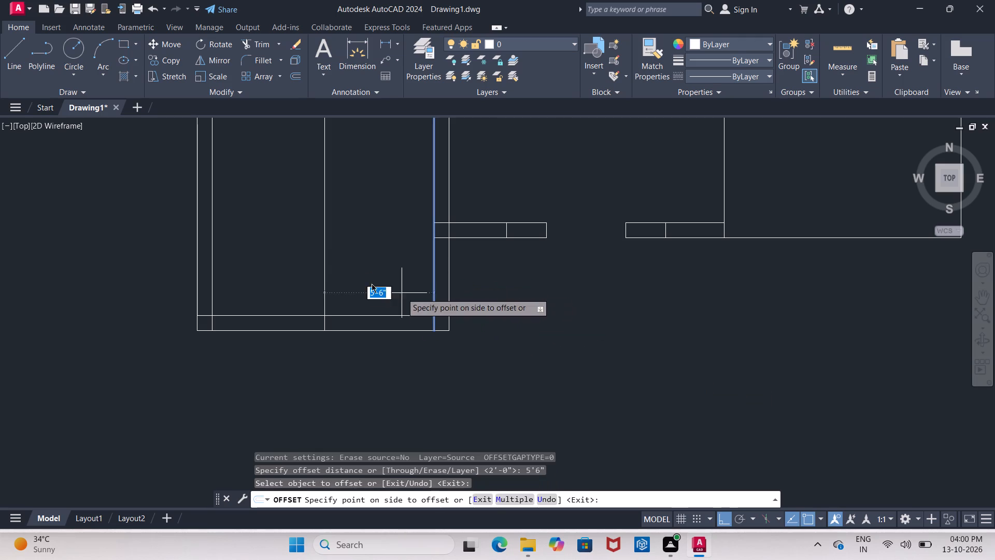
left_click(348, 280)
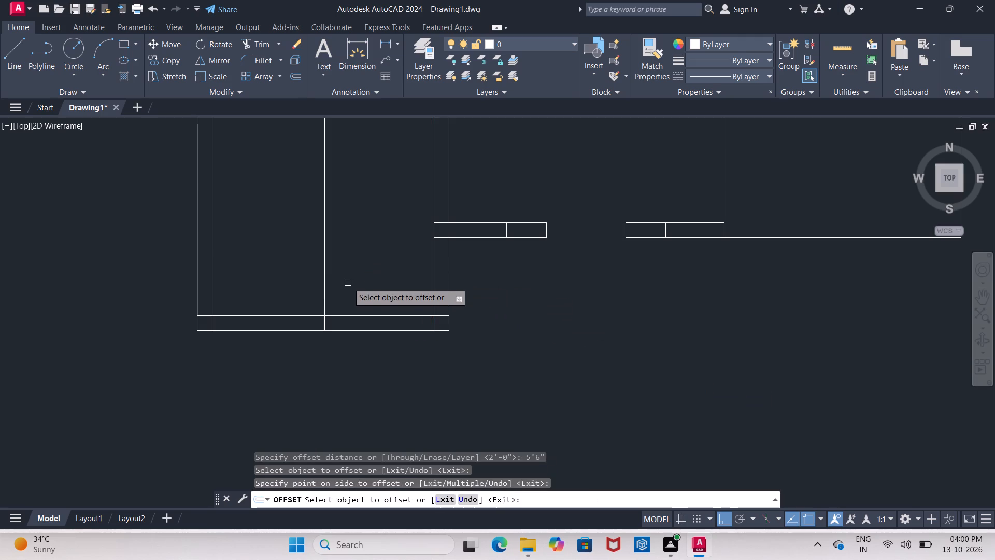
key("Return")
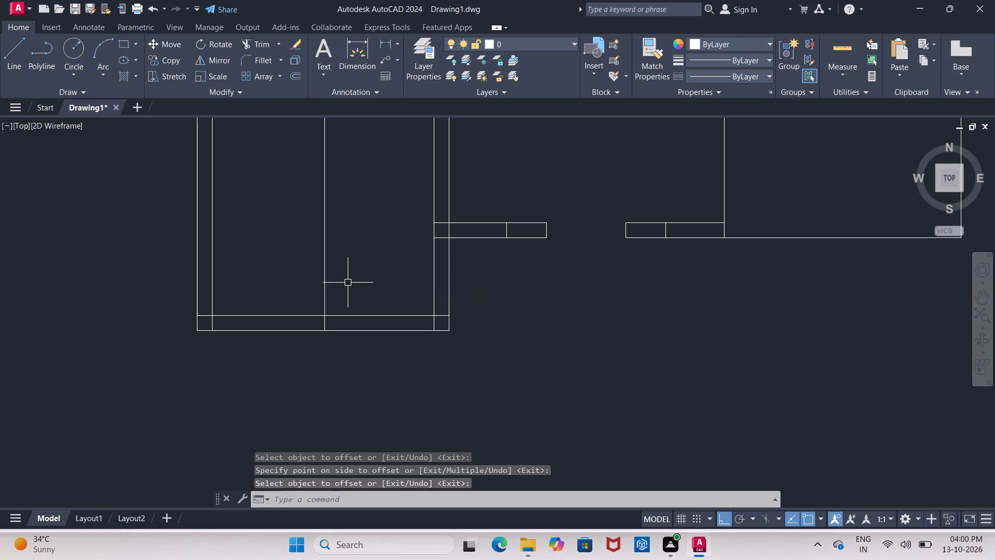
Offset the new vertical line in the lower-left room 2' to each side.
key("Return")
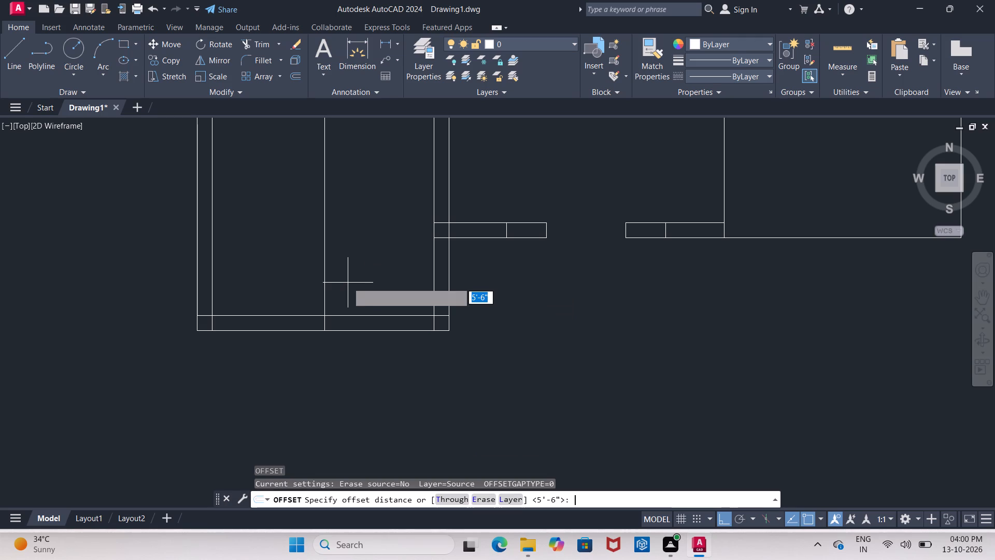
type("2'")
key("Return")
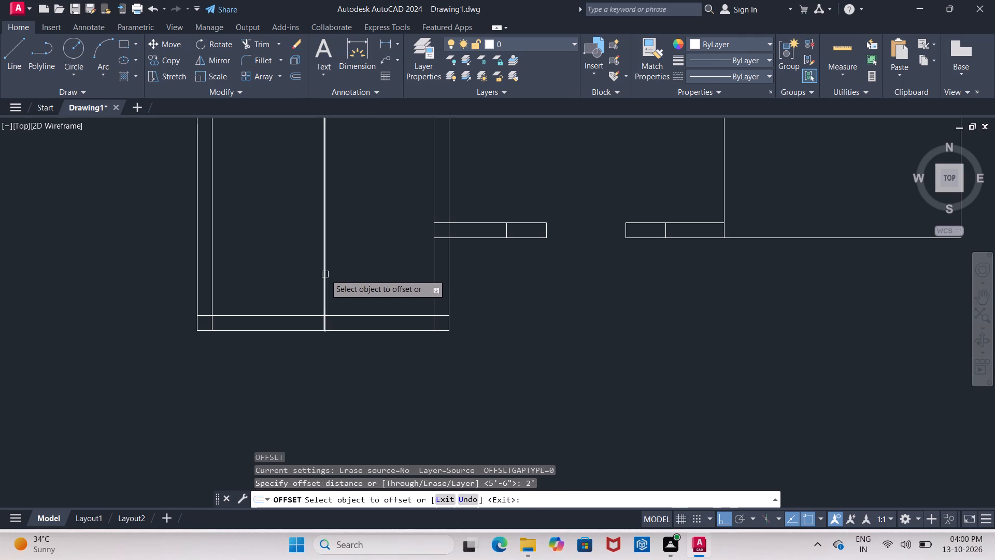
left_click(325, 274)
left_click(360, 284)
left_click(324, 288)
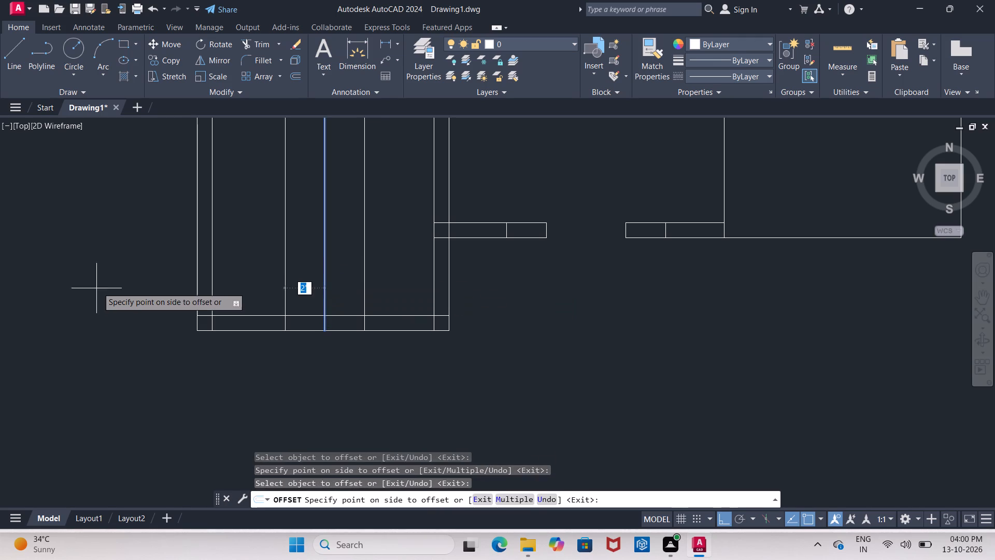
left_click(108, 283)
key("Escape")
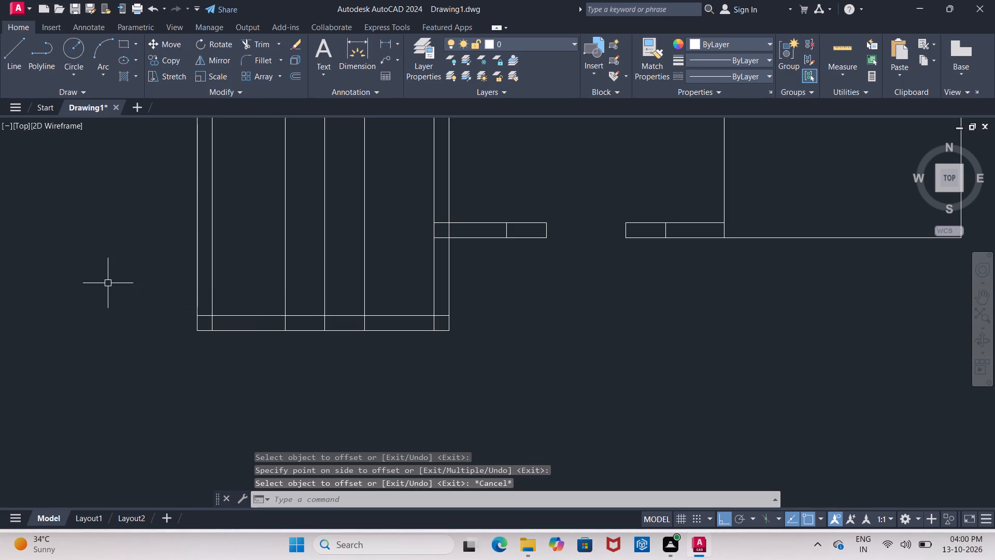
Trim the three vertical lines inside the lower-left room and remove the central stub within its bottom wall.
type("TR")
key("Return")
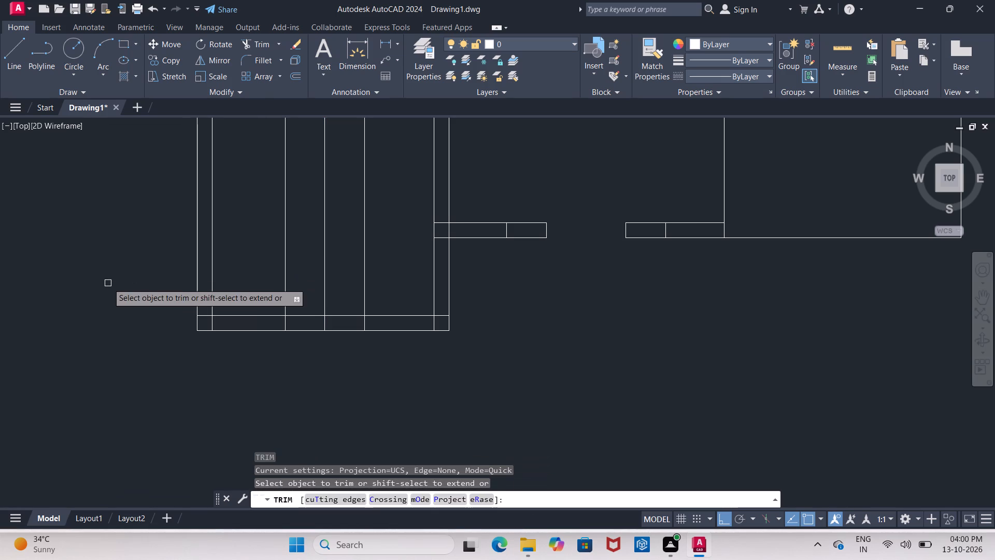
left_click_drag(258, 245, 368, 286)
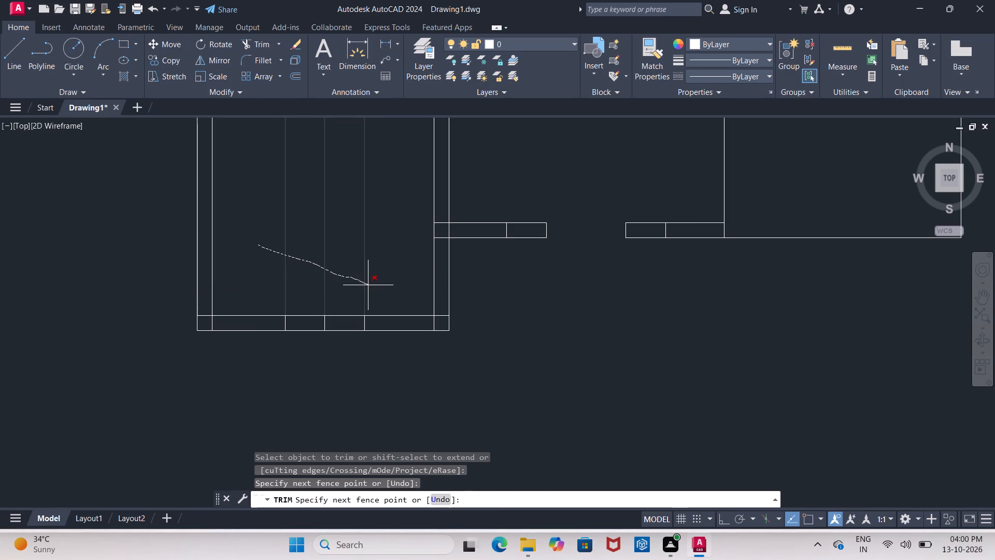
left_click_drag(368, 286, 370, 286)
scroll(333, 314, "up", 2)
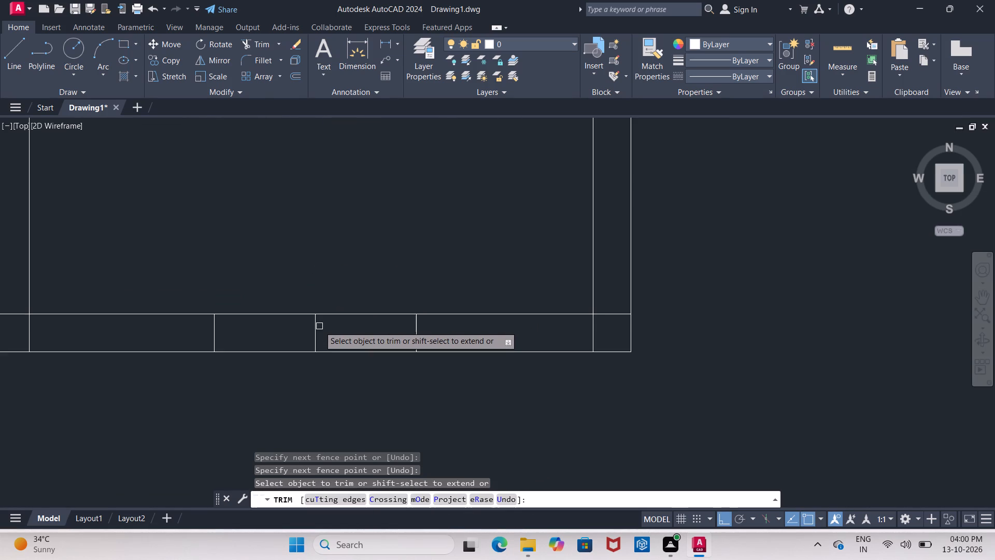
left_click(316, 330)
scroll(321, 329, "down", 3)
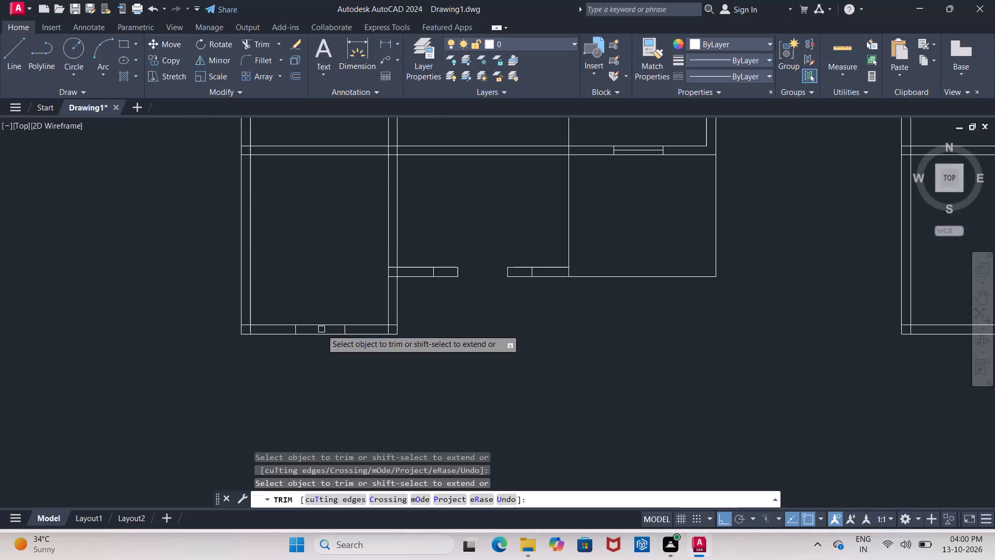
scroll(473, 286, "up", 2)
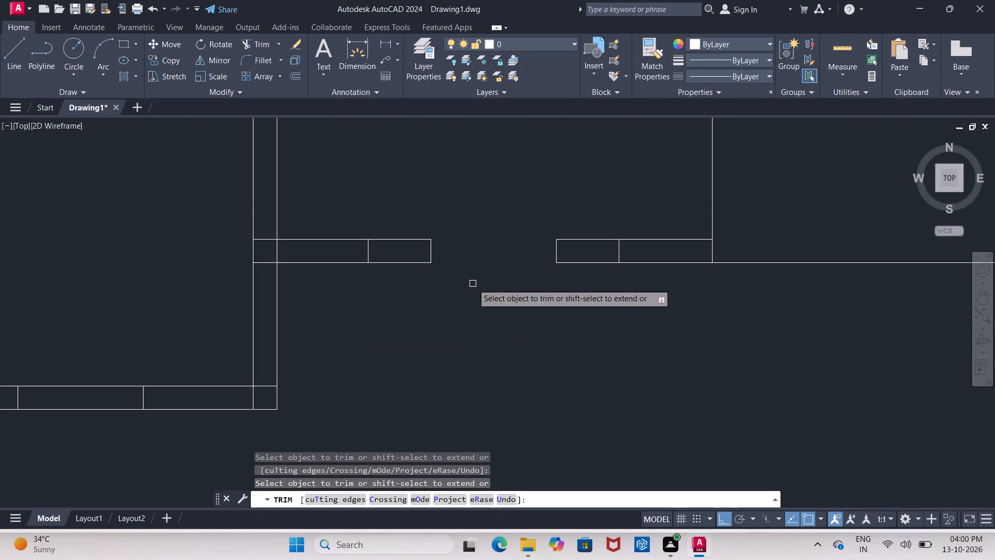
key("Return")
key("Escape")
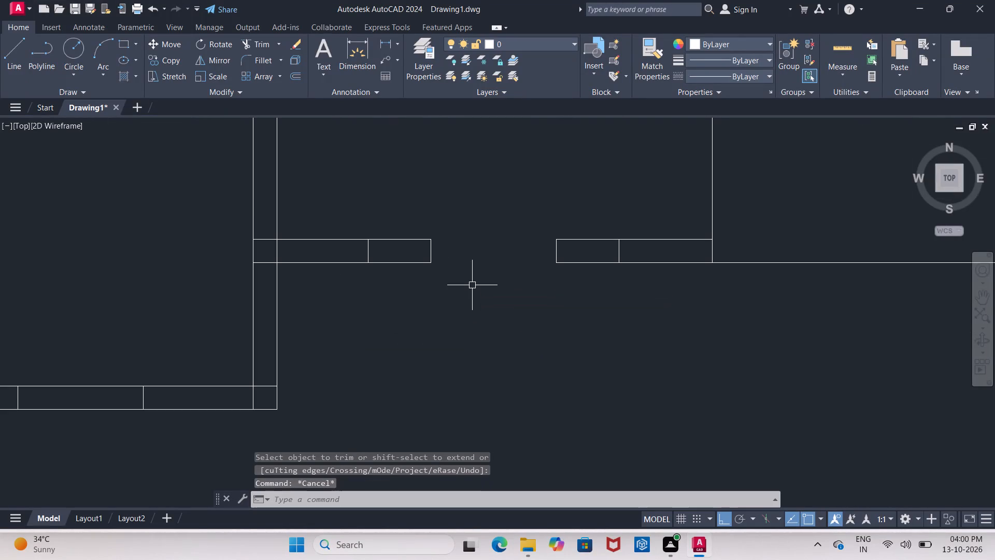
Offset the inner face of the bottom wall pieces on both sides of the lower middle room's opening 4.5" into the wall.
key("o")
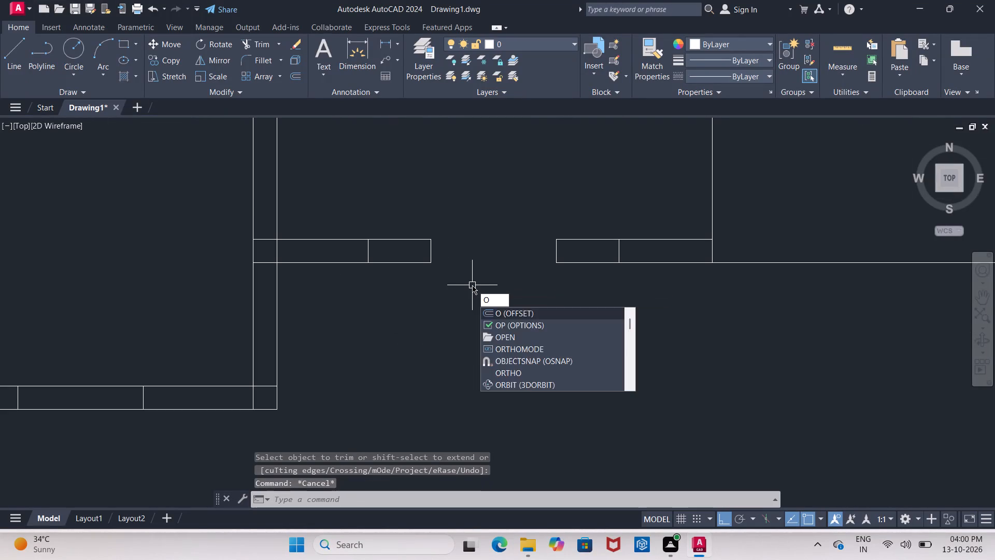
key("Return")
type("4.5")
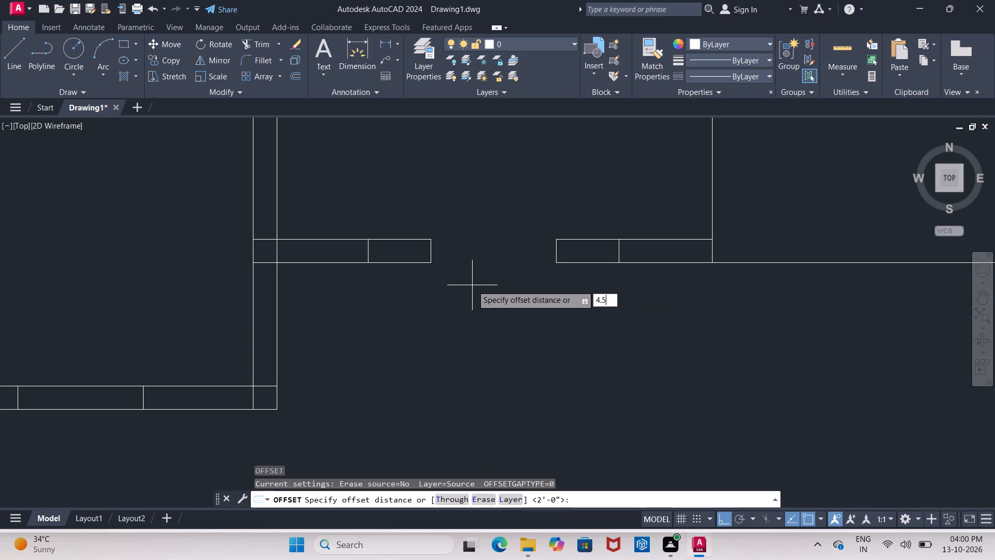
key("shift+quotedbl")
key("Return")
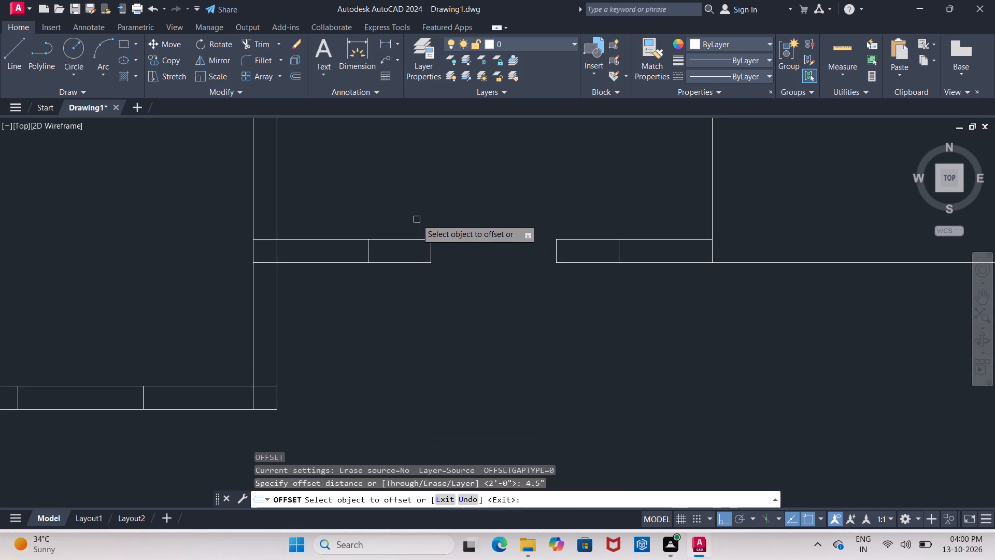
left_click(402, 240)
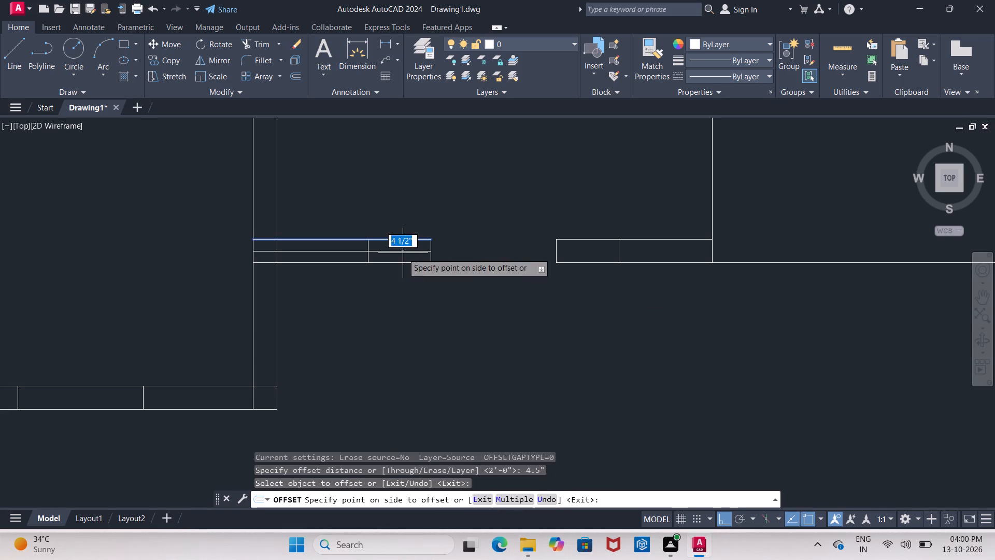
left_click(403, 253)
left_click(578, 240)
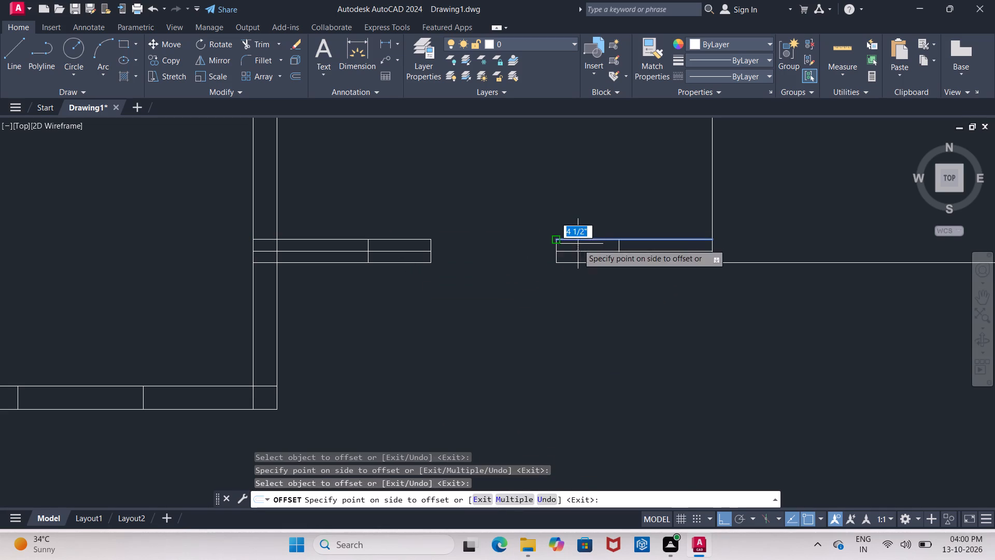
left_click(578, 244)
double_click(581, 241)
left_click(585, 258)
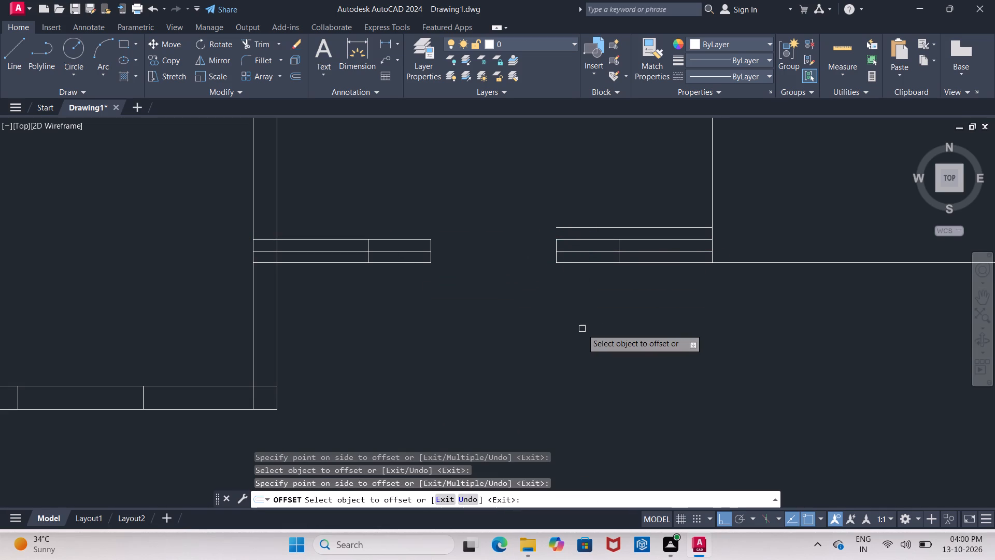
key("Escape")
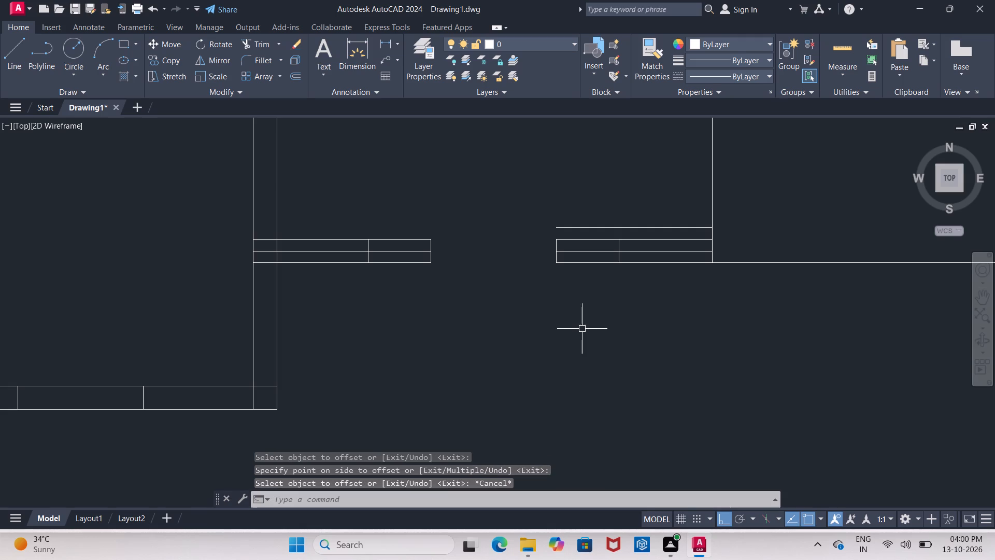
Delete the stray offset line above the wall piece to the right of the lower middle room's opening.
scroll(578, 329, "up", 1)
left_click(629, 169)
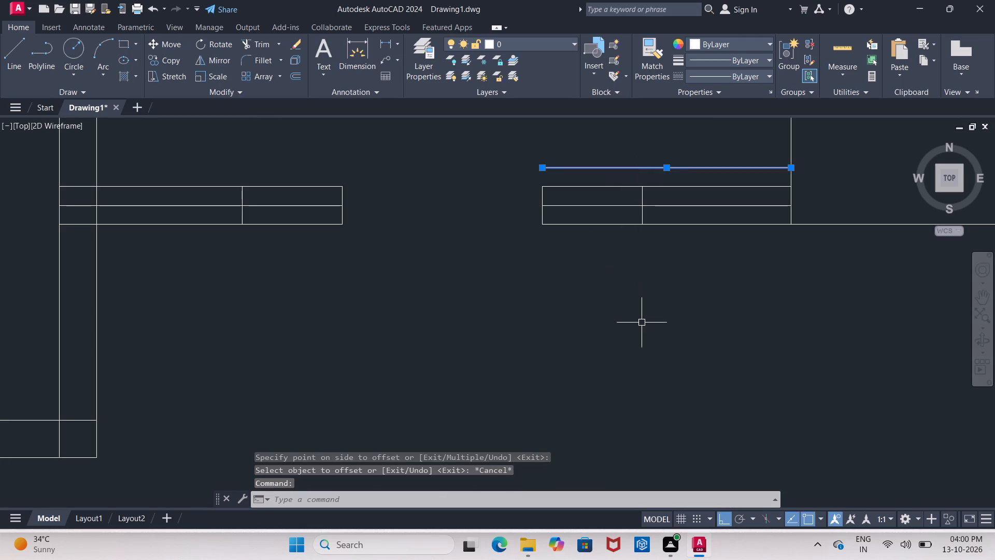
key("Delete")
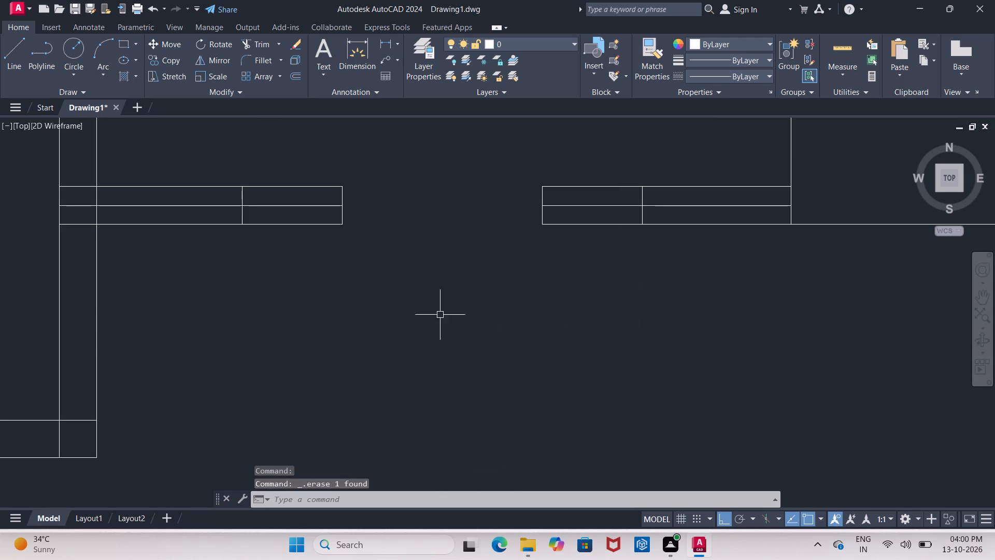
Trim the wall centre lines beside the lower middle room's opening so they remain only in the short segments next to it.
middle_click_drag(498, 317, 567, 324)
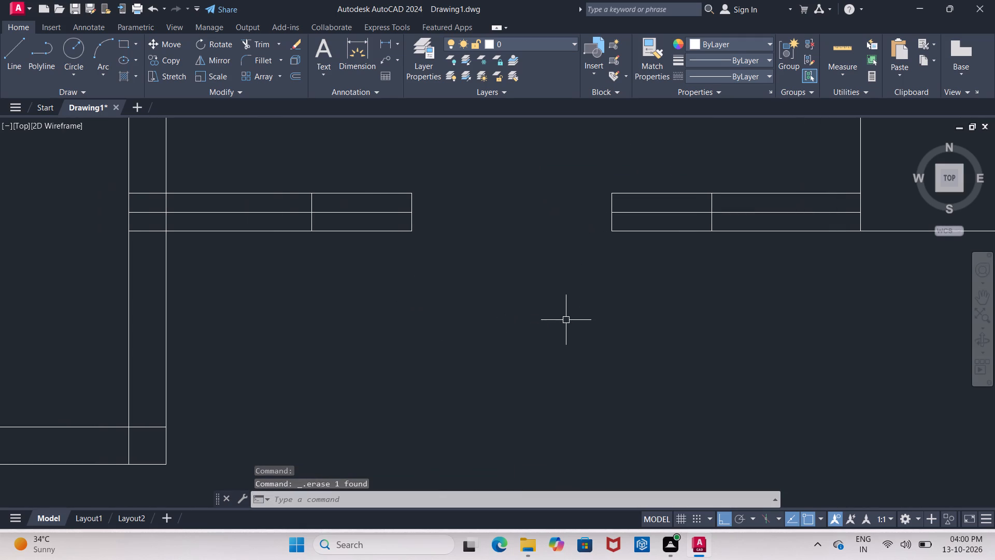
type("TR")
scroll(566, 320, "up", 2)
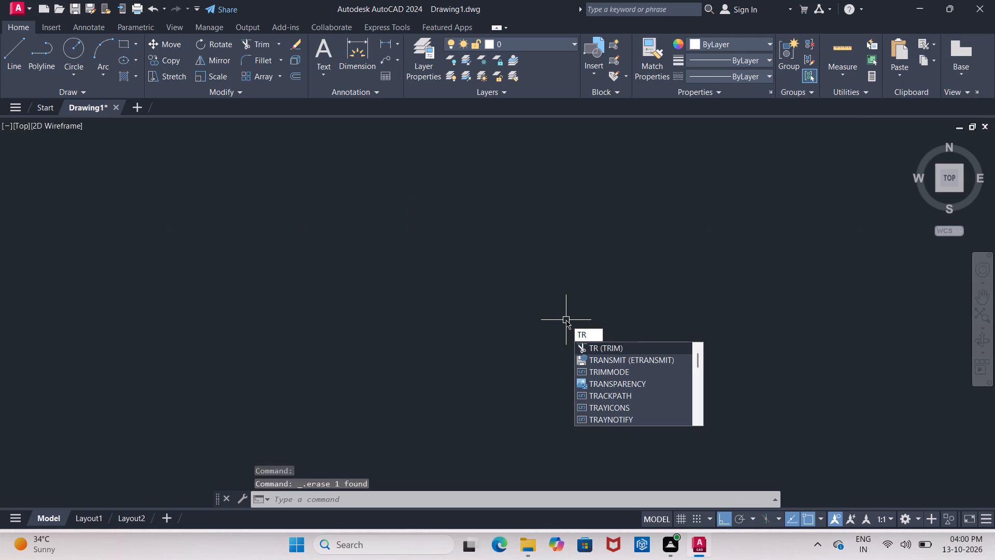
key("Return")
scroll(566, 320, "down", 2)
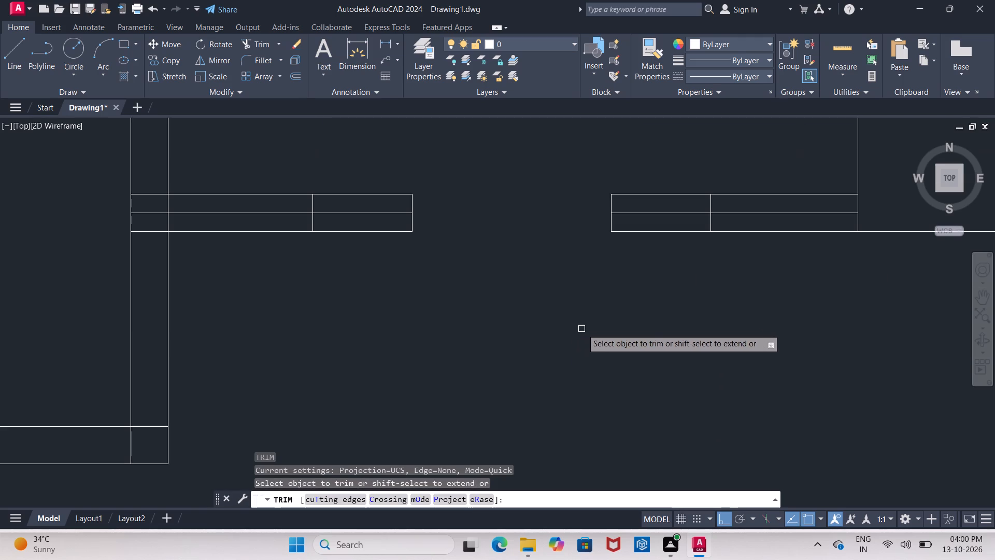
left_click(767, 215)
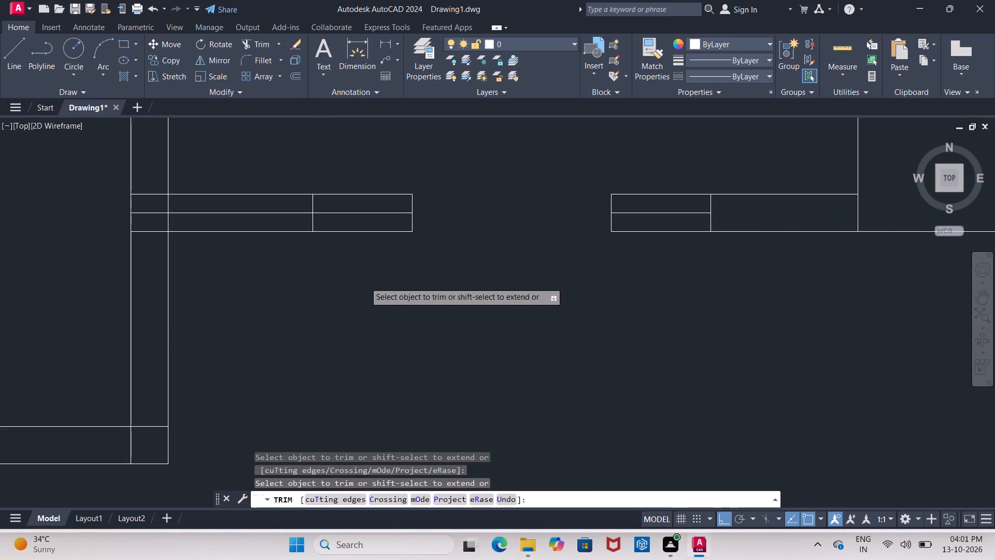
left_click(246, 214)
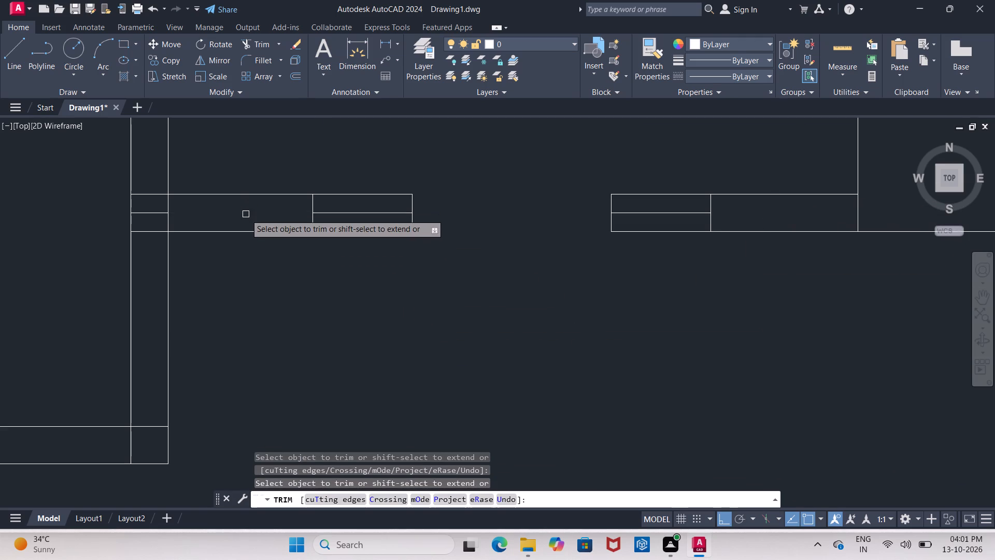
middle_click_drag(248, 214, 483, 235)
left_click(390, 237)
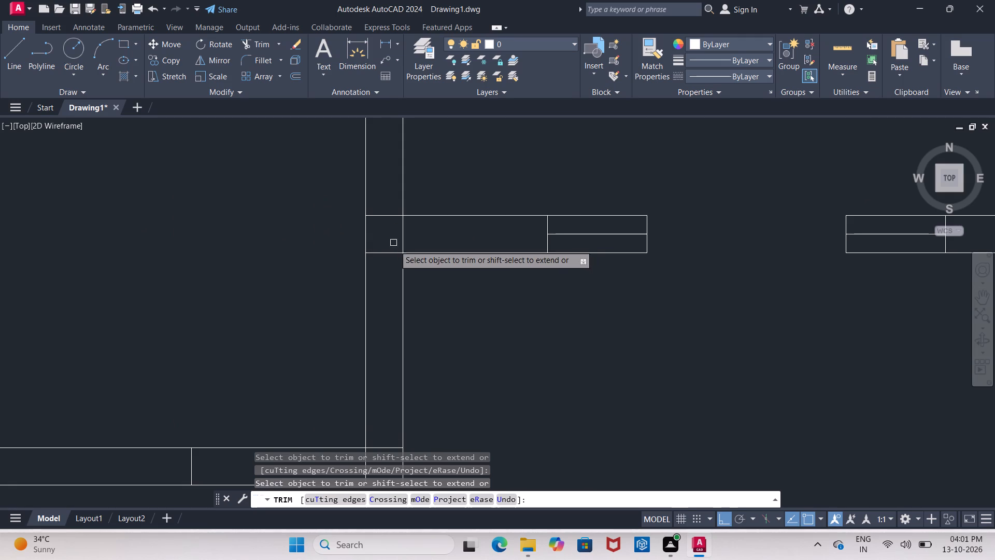
middle_click_drag(515, 346, 479, 331)
scroll(481, 322, "down", 3)
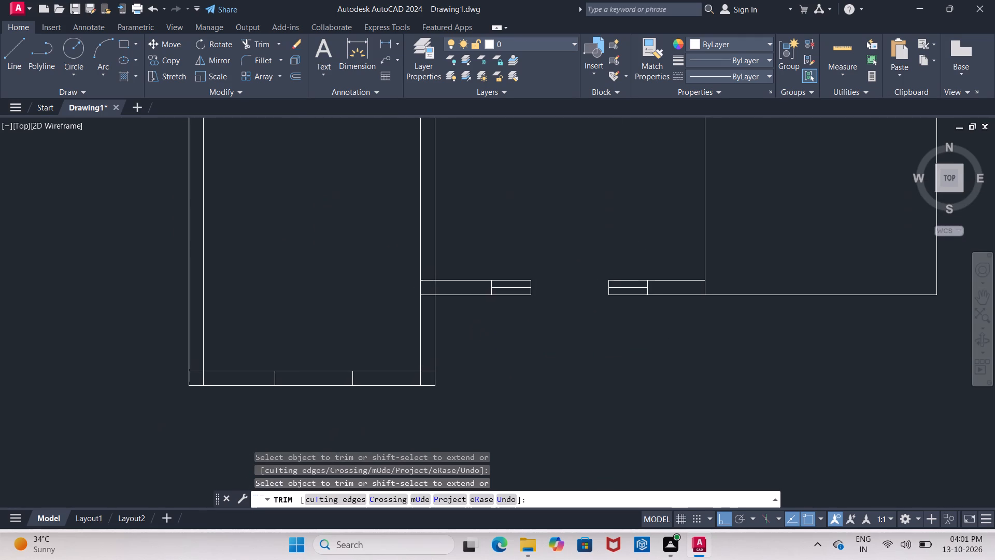
middle_click_drag(479, 331, 448, 336)
scroll(439, 349, "up", 1)
View the plan in Layout1 and return to model space.
left_click(80, 515)
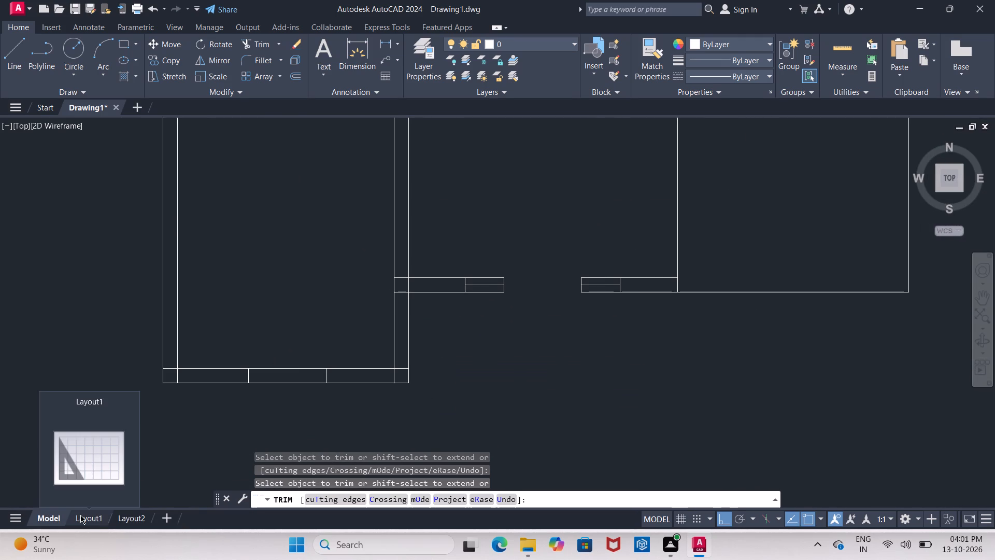
left_click(83, 517)
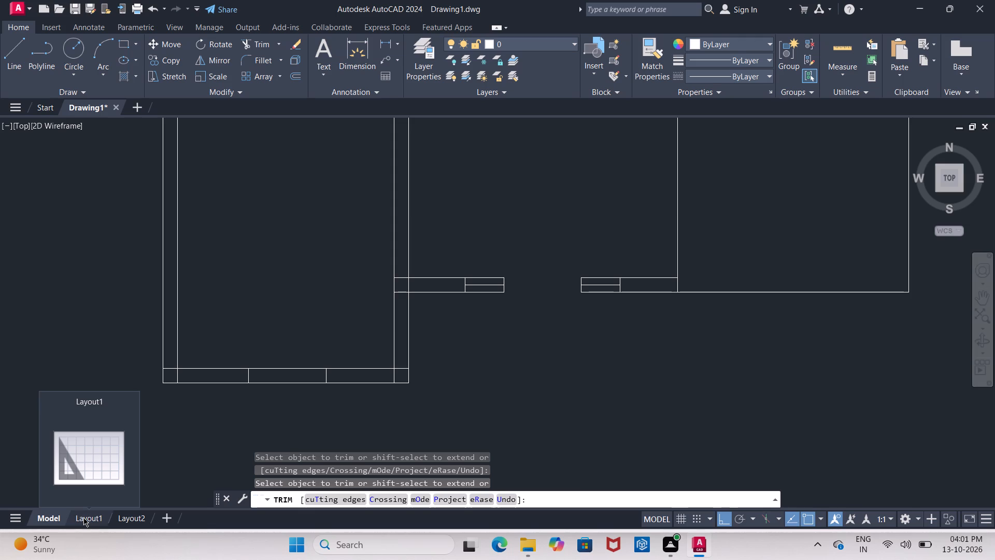
left_click(83, 517)
left_click(87, 515)
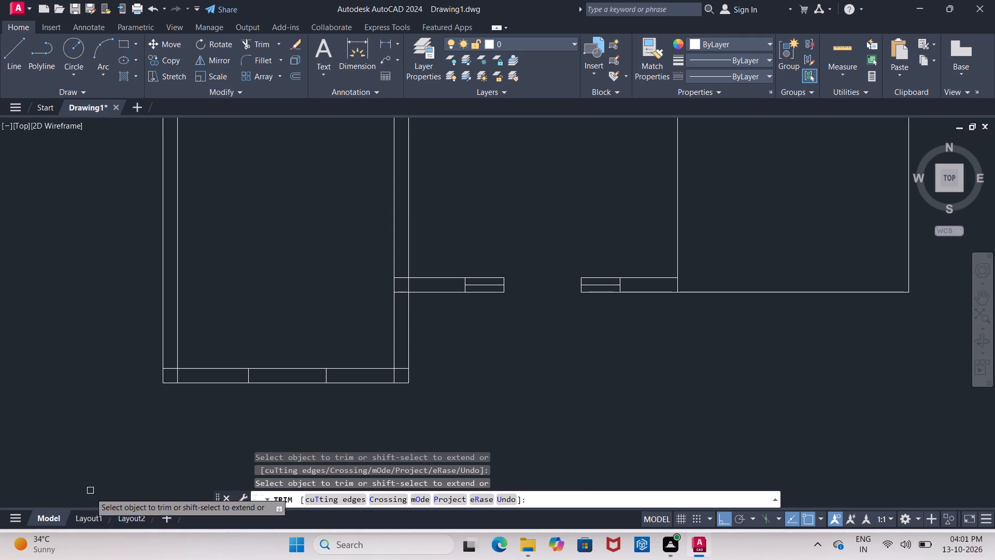
left_click(92, 519)
left_click(97, 516)
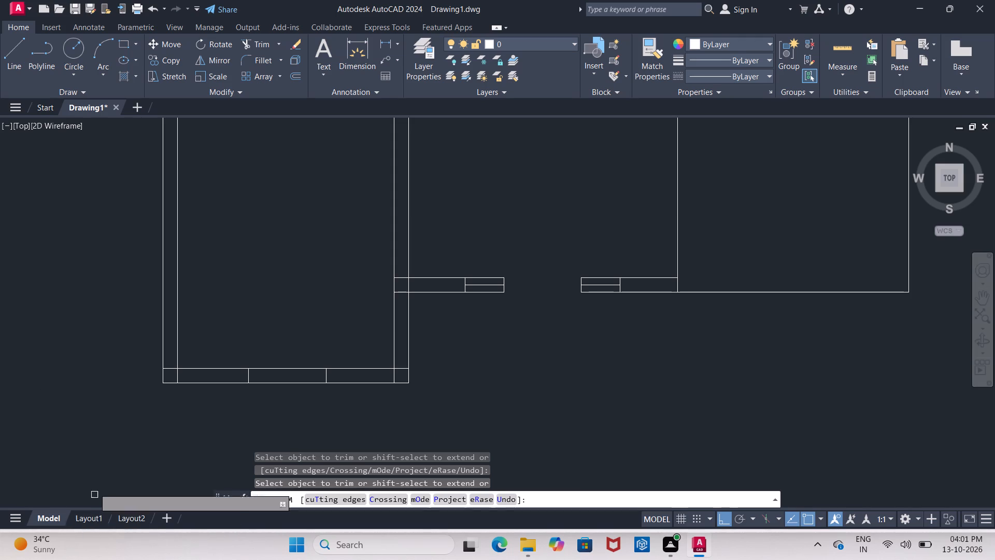
key("Escape")
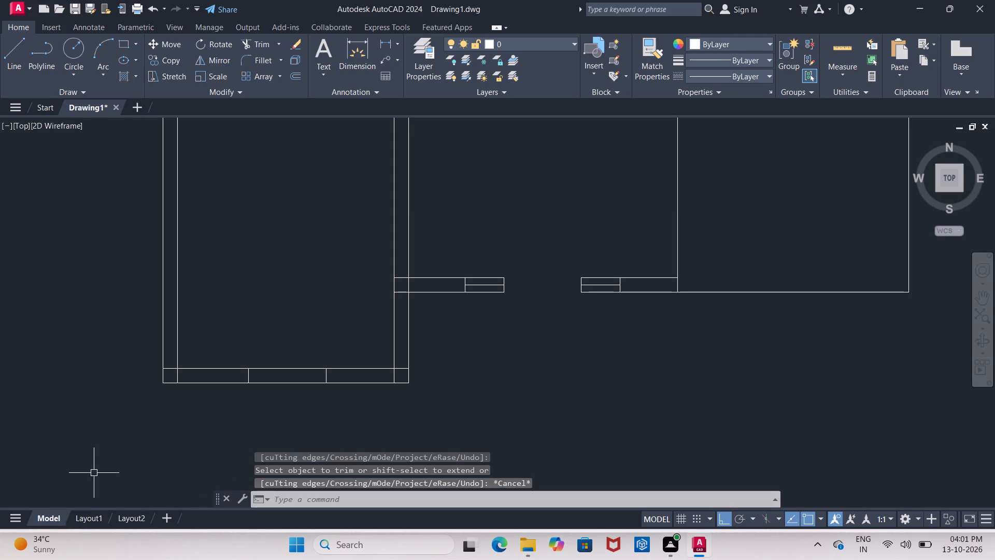
left_click(84, 522)
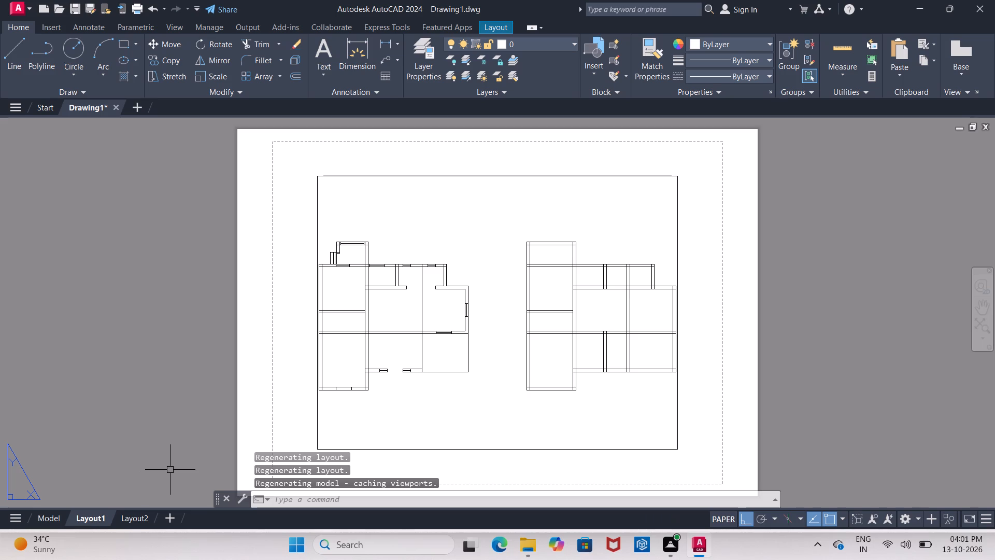
left_click(44, 517)
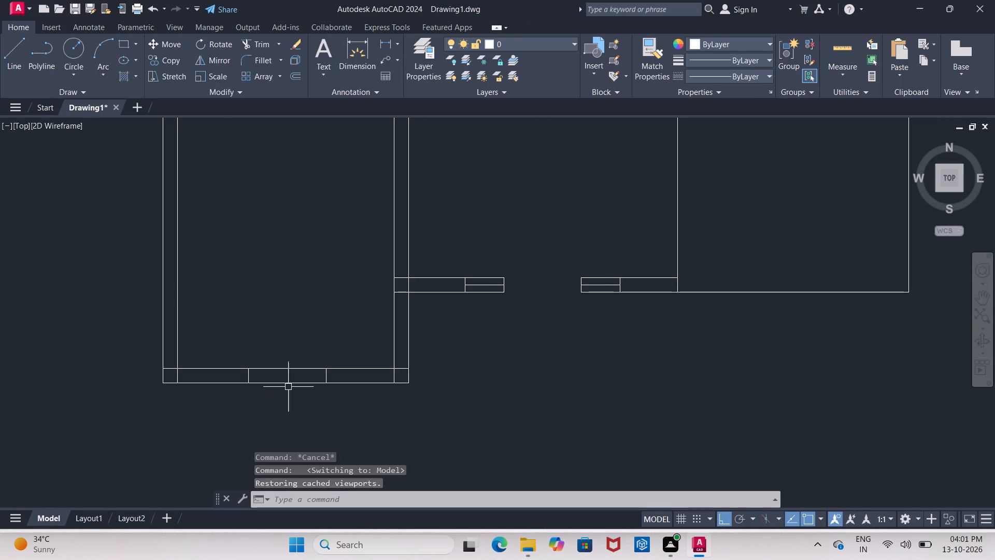
Trim the overlapping lines where the lower middle room's bottom wall meets the lower-left room's right wall.
scroll(300, 374, "down", 1)
middle_click_drag(300, 374, 281, 390)
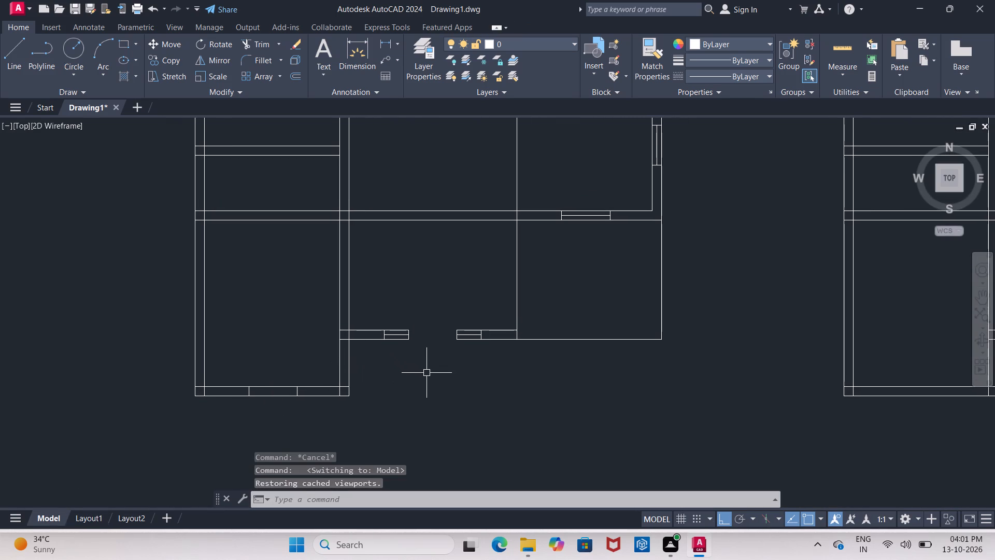
type("TR")
key("Return")
scroll(427, 373, "up", 1)
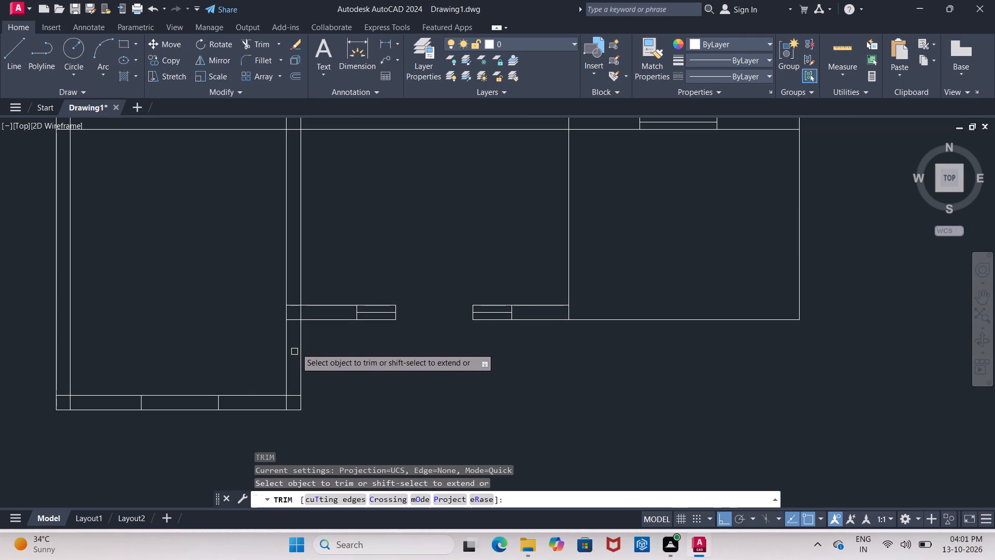
scroll(298, 324, "up", 3)
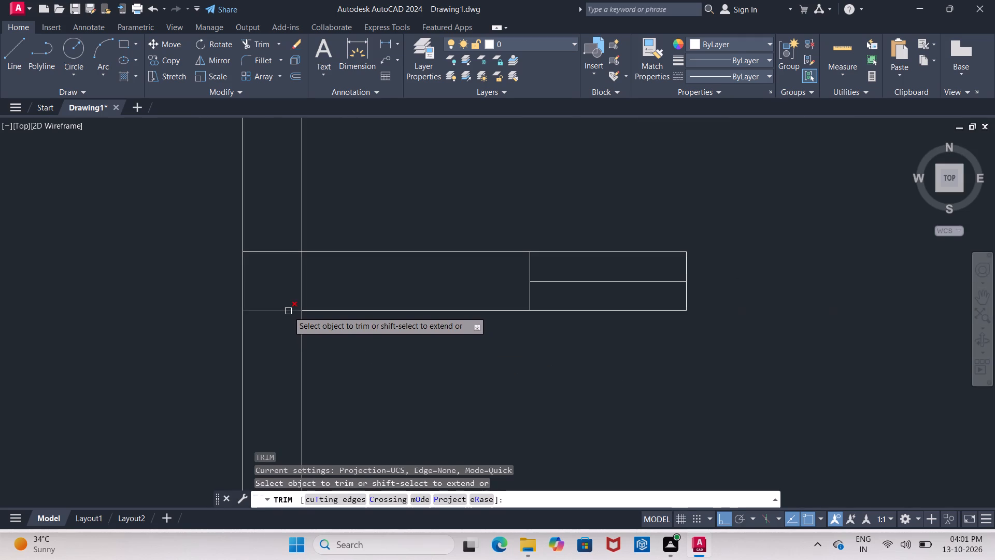
left_click(288, 311)
left_click(281, 251)
left_click(305, 273)
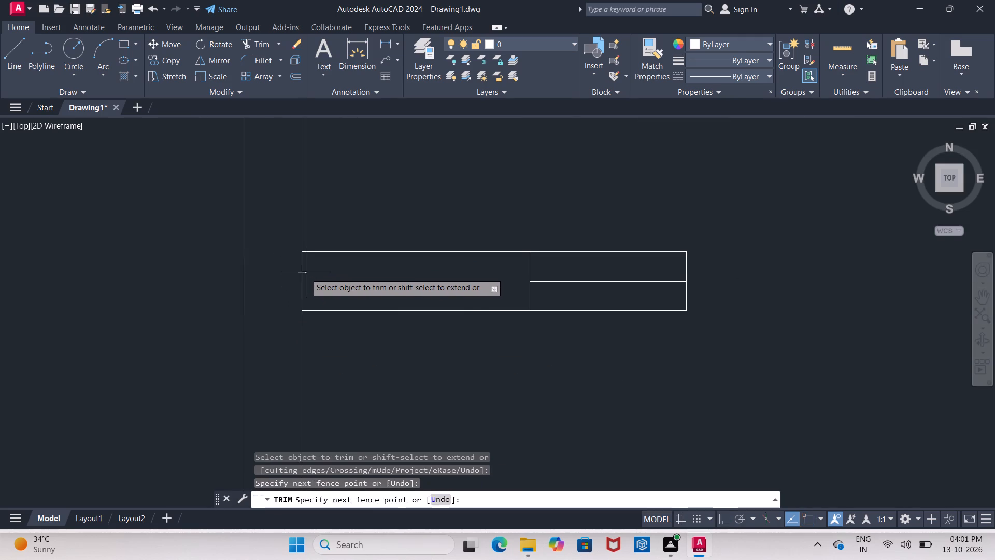
left_click(273, 267)
scroll(273, 267, "down", 4)
scroll(450, 276, "up", 2)
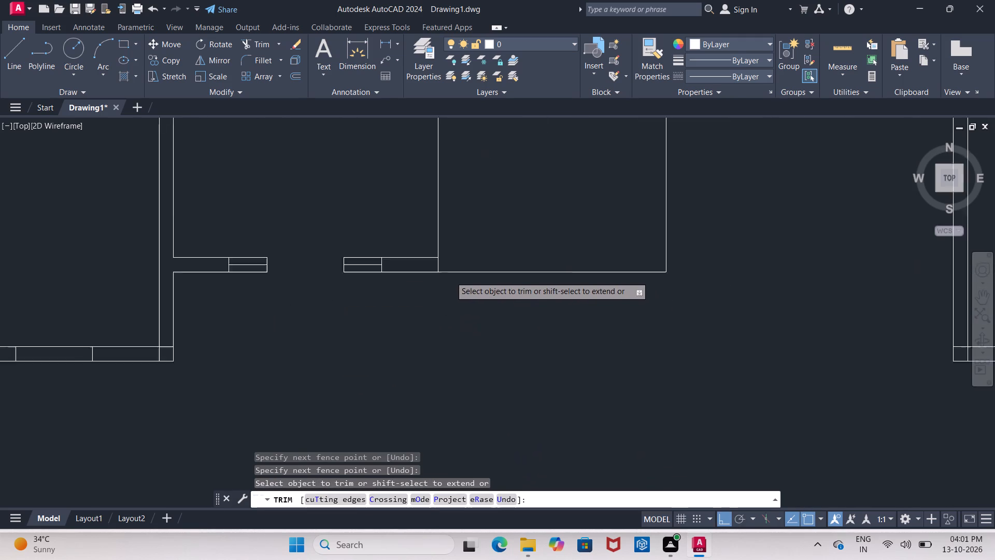
scroll(450, 276, "up", 1)
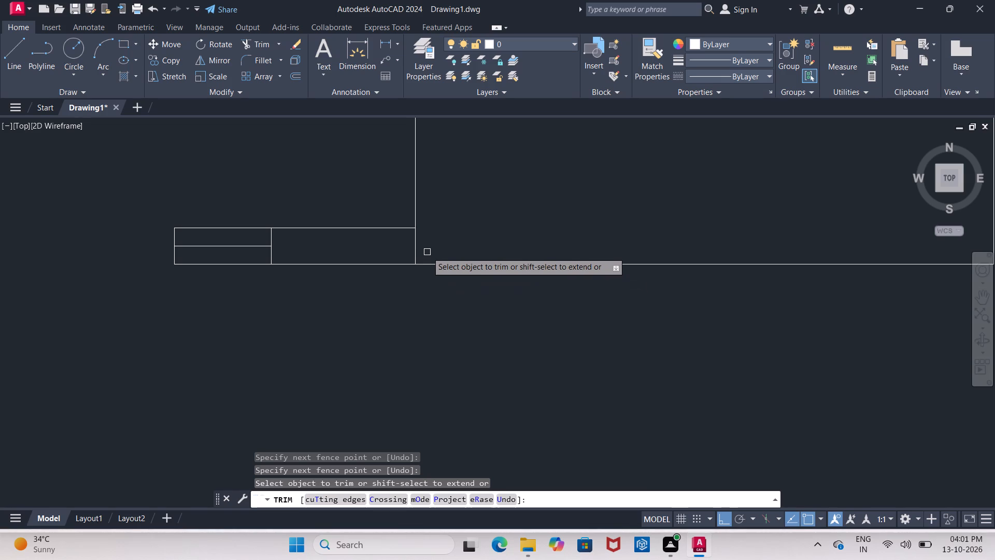
scroll(430, 255, "down", 3)
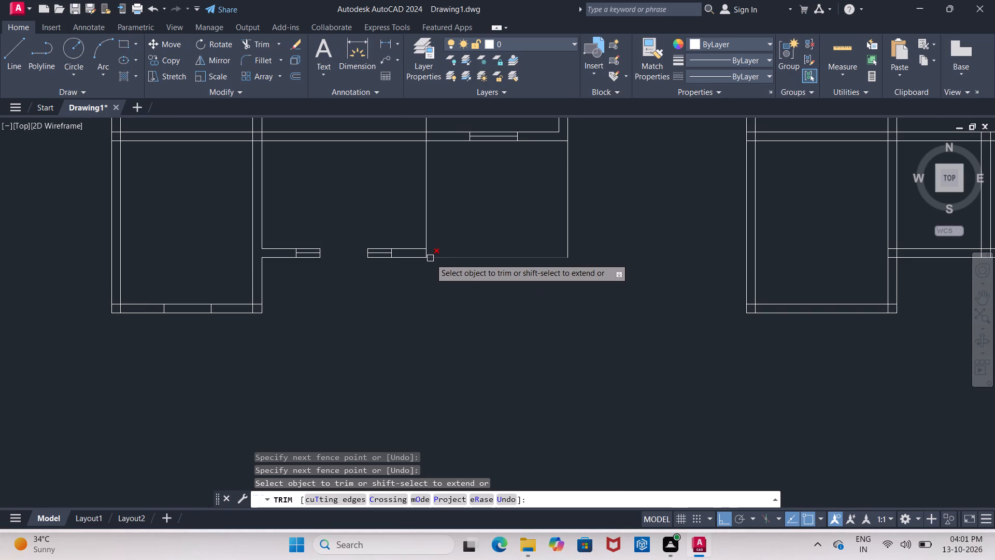
middle_click_drag(460, 231, 440, 331)
scroll(460, 231, "down", 1)
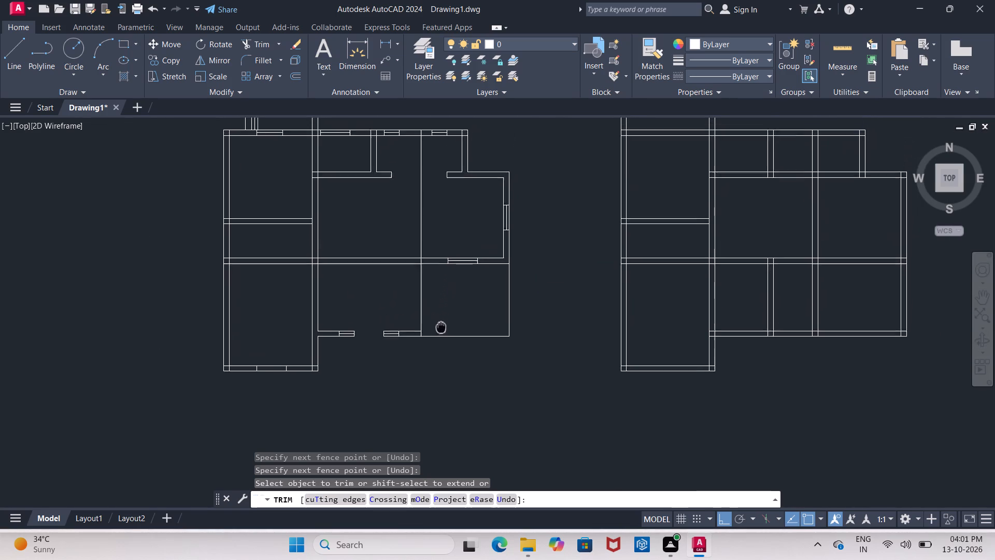
middle_click_drag(440, 331, 440, 360)
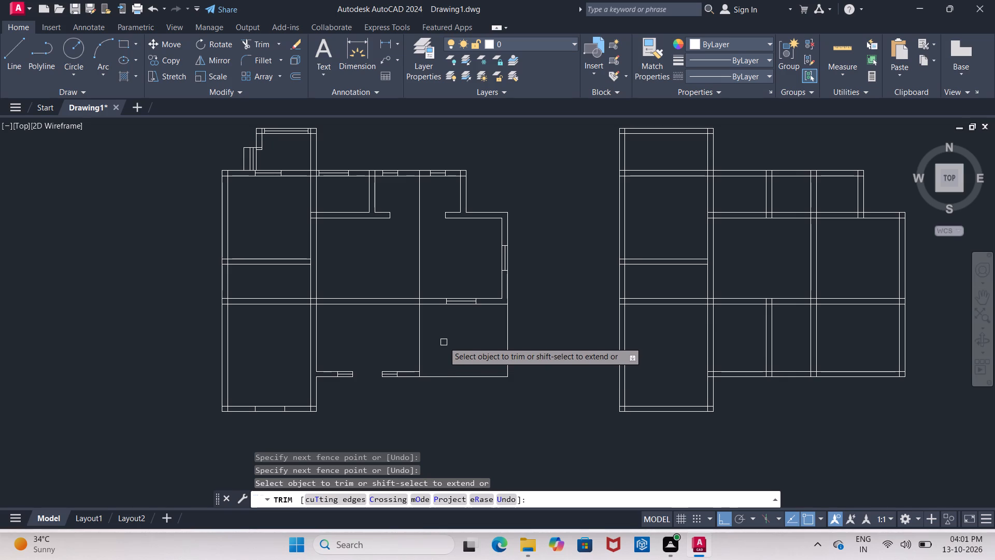
scroll(445, 340, "up", 1)
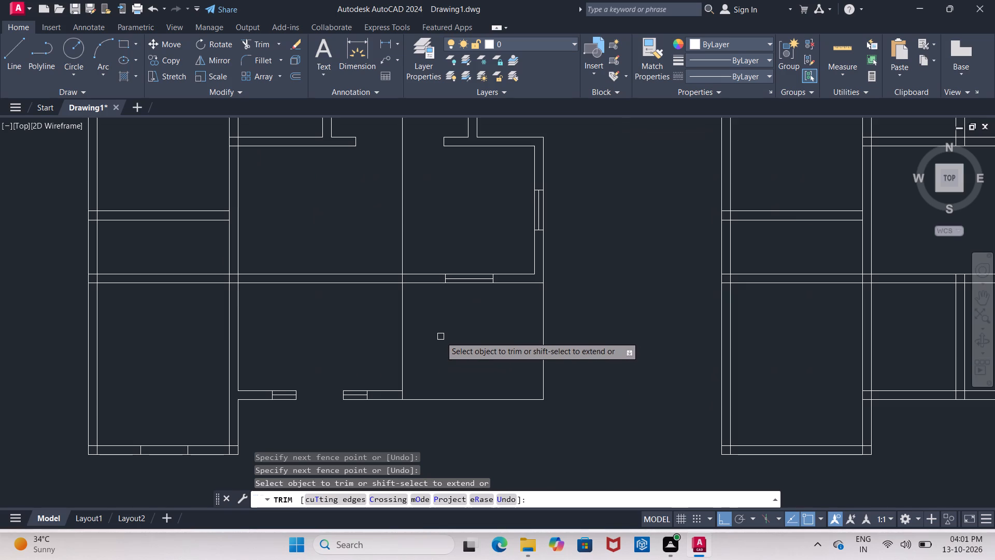
key("Escape")
Offset the long vertical partition line on the right of the lower middle room 9" to its right.
key("o")
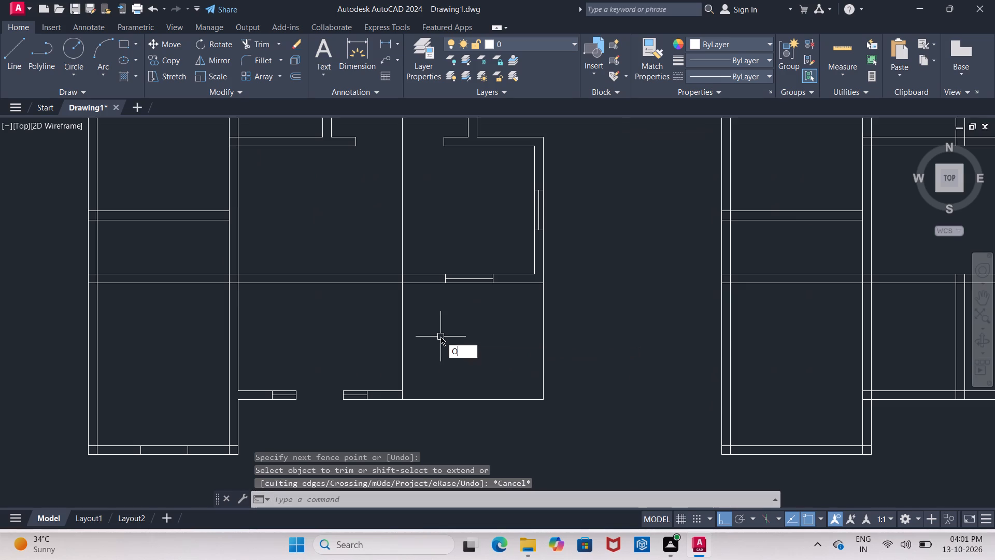
key("Return")
type("9\"")
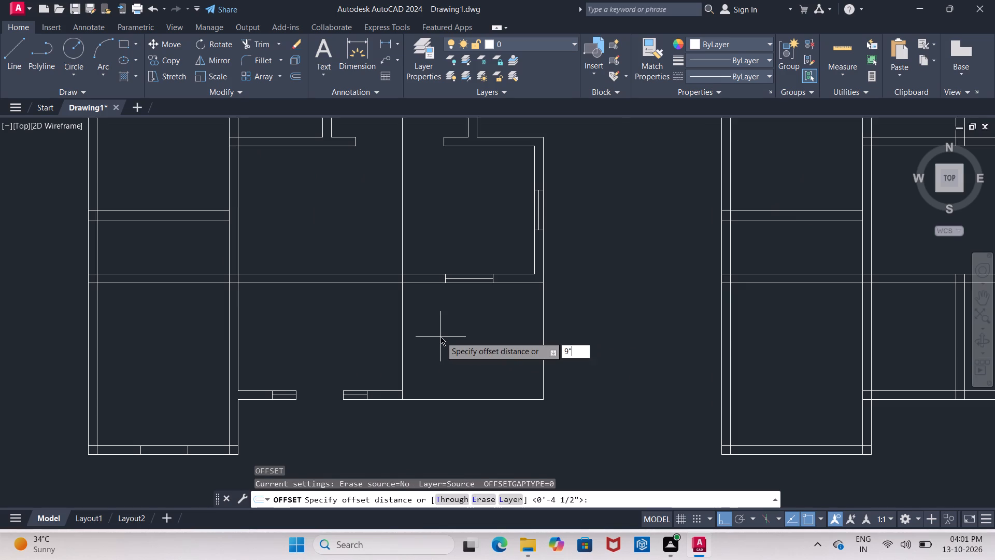
key("Return")
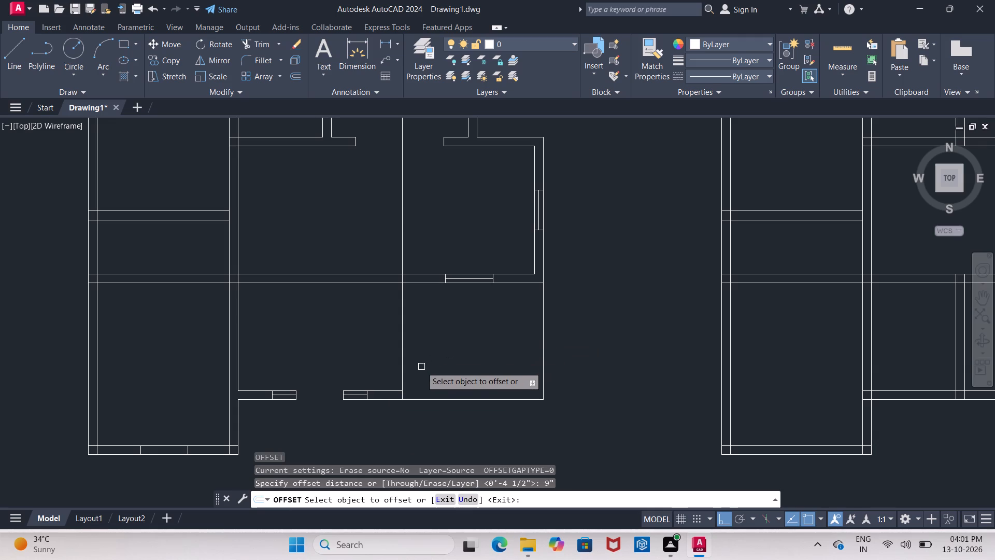
left_click(400, 371)
left_click(423, 369)
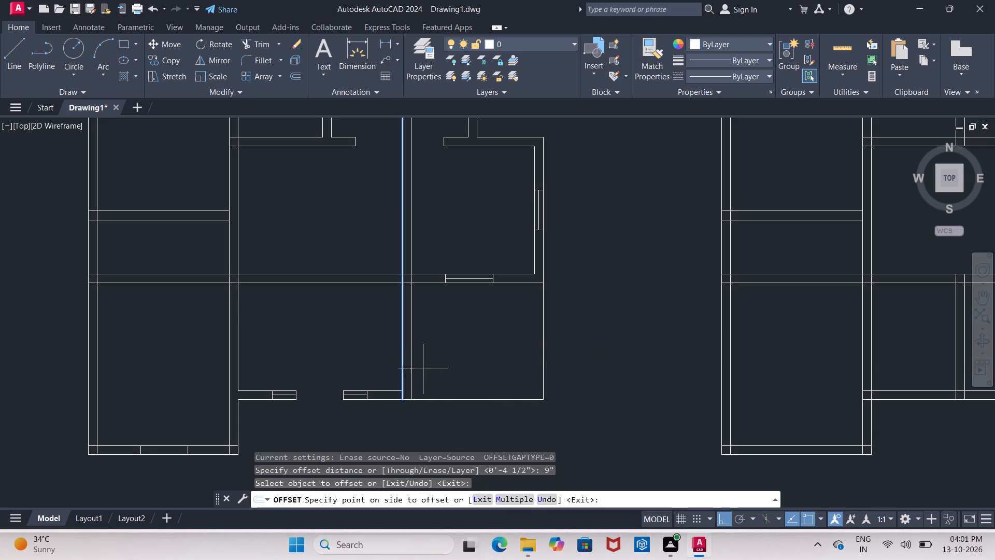
scroll(390, 403, "up", 3)
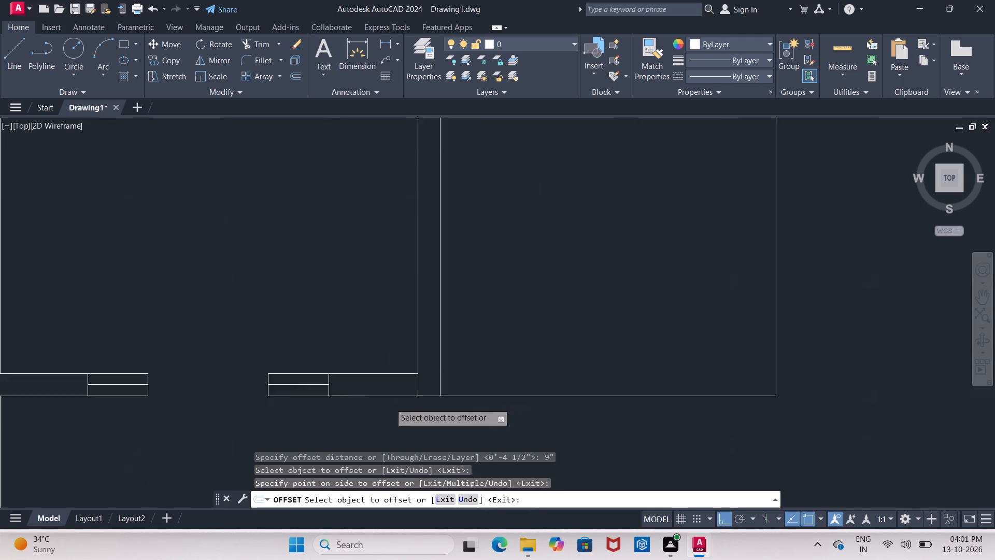
left_click(434, 373)
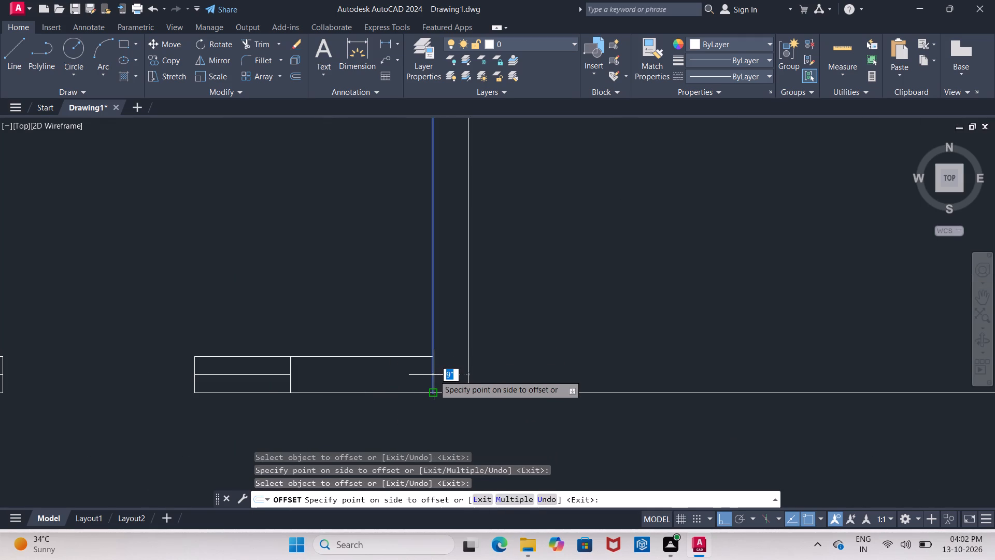
key("Escape")
Trim the partition line's stub where it crosses the lower middle room's bottom wall.
type("TR")
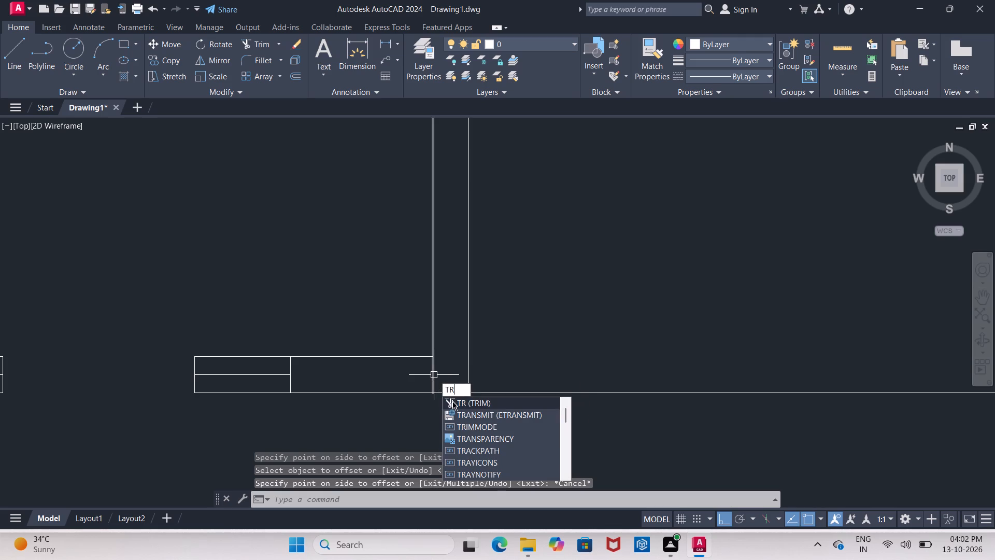
left_click(453, 402)
left_click(435, 377)
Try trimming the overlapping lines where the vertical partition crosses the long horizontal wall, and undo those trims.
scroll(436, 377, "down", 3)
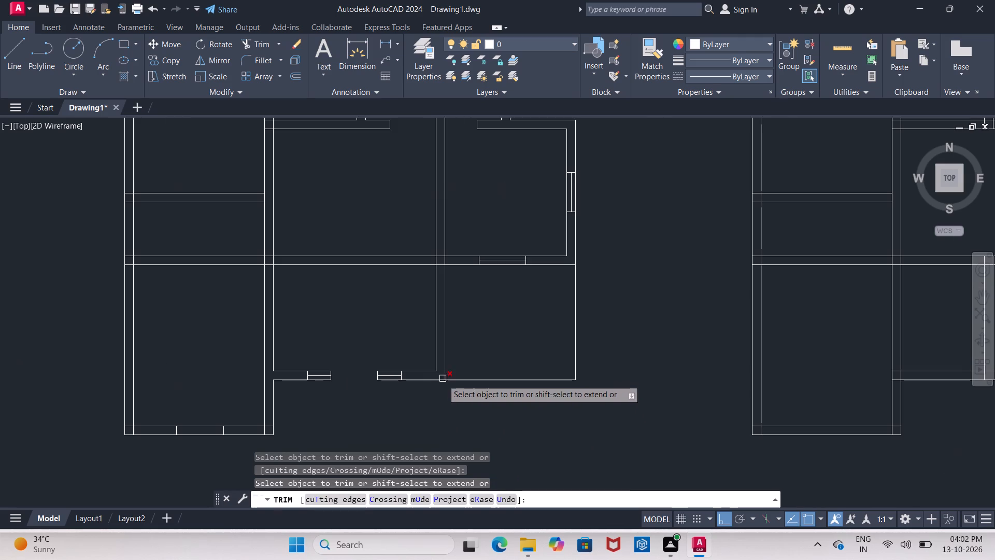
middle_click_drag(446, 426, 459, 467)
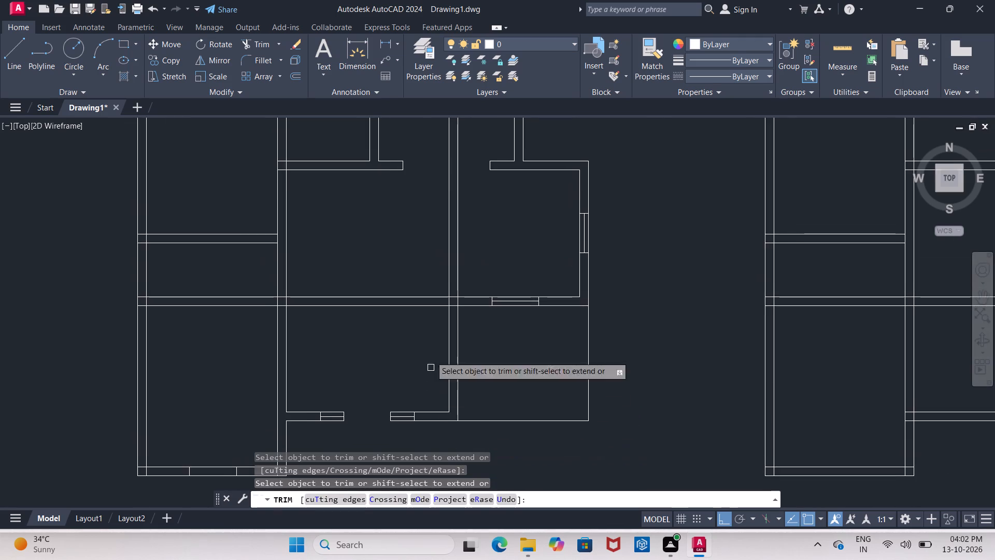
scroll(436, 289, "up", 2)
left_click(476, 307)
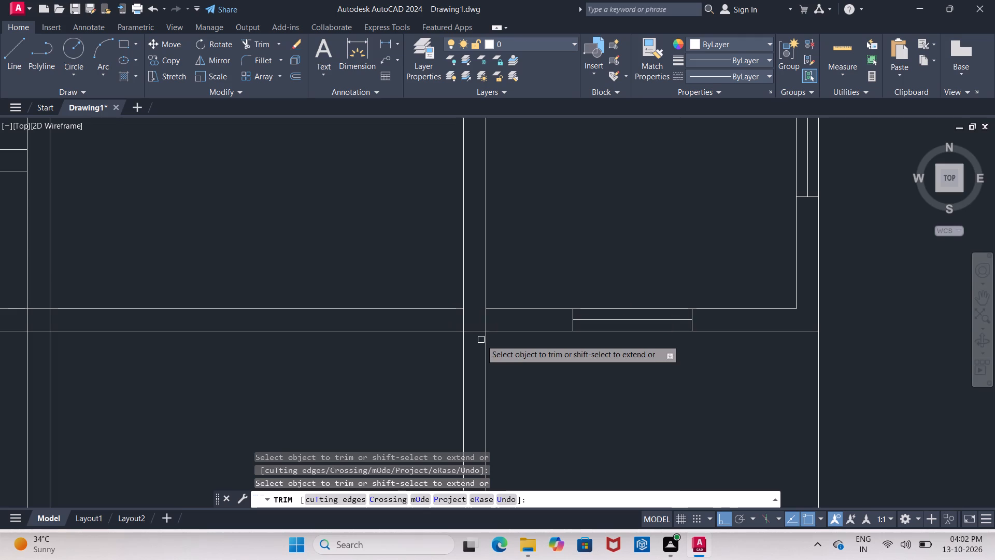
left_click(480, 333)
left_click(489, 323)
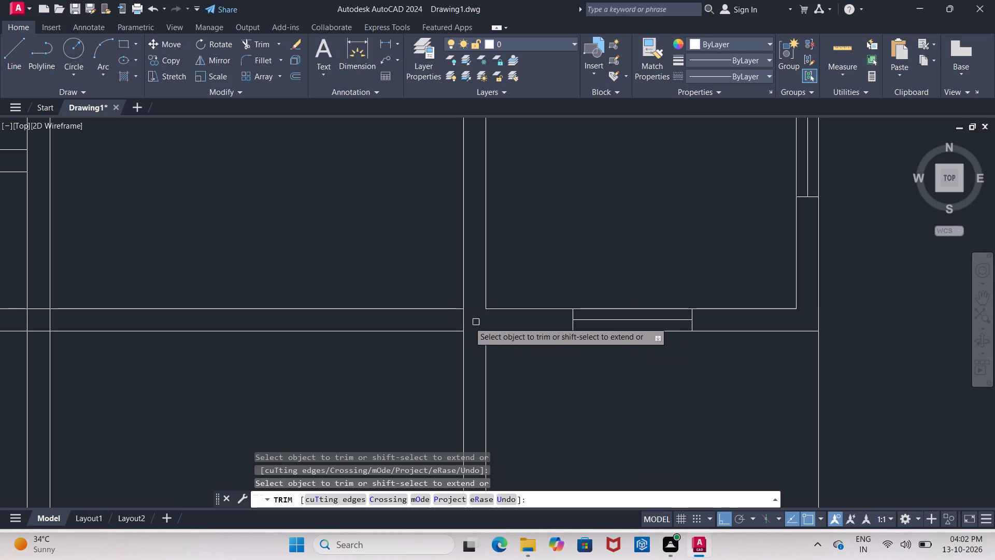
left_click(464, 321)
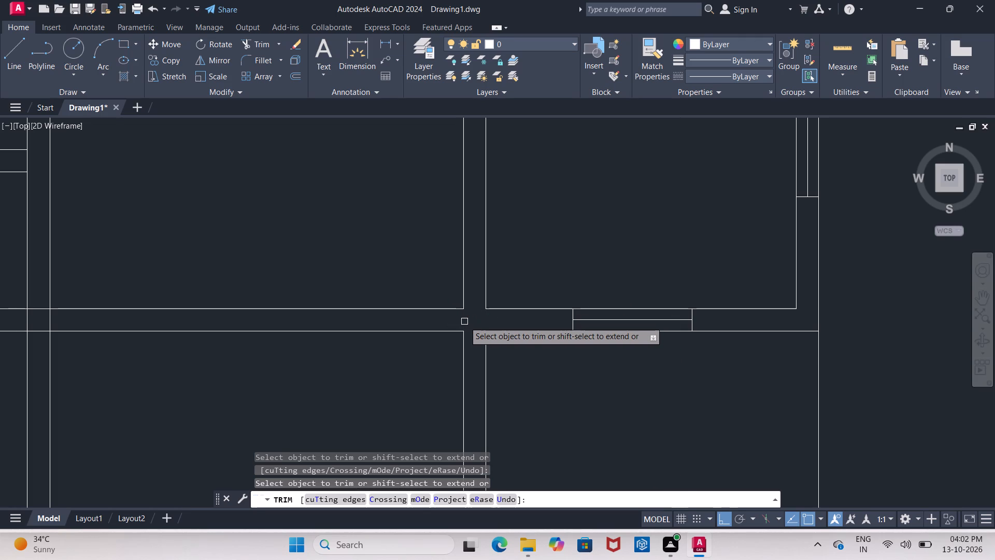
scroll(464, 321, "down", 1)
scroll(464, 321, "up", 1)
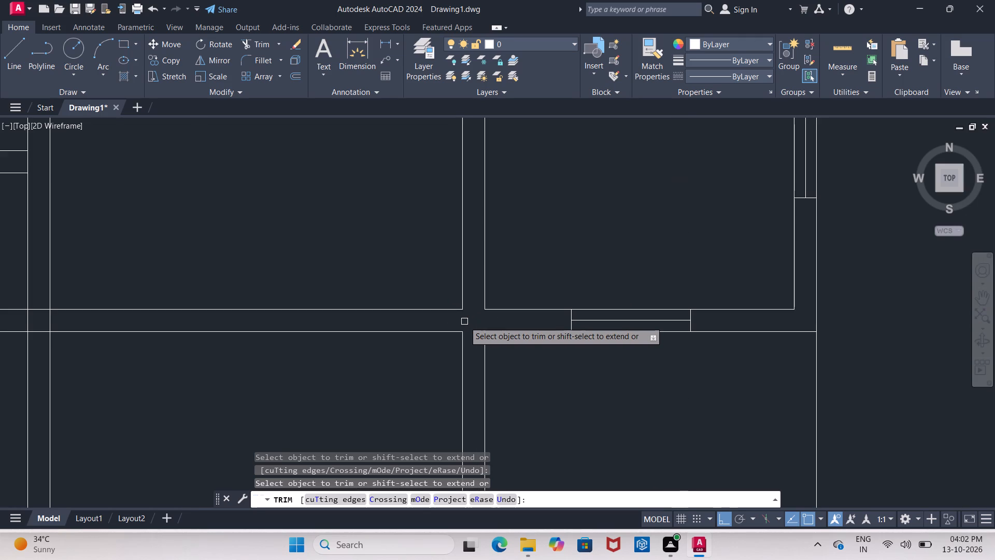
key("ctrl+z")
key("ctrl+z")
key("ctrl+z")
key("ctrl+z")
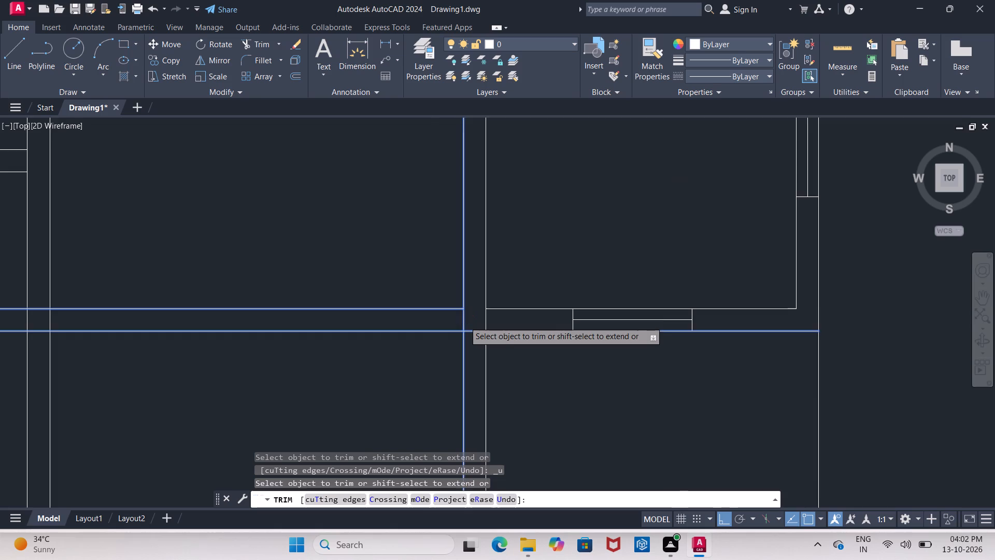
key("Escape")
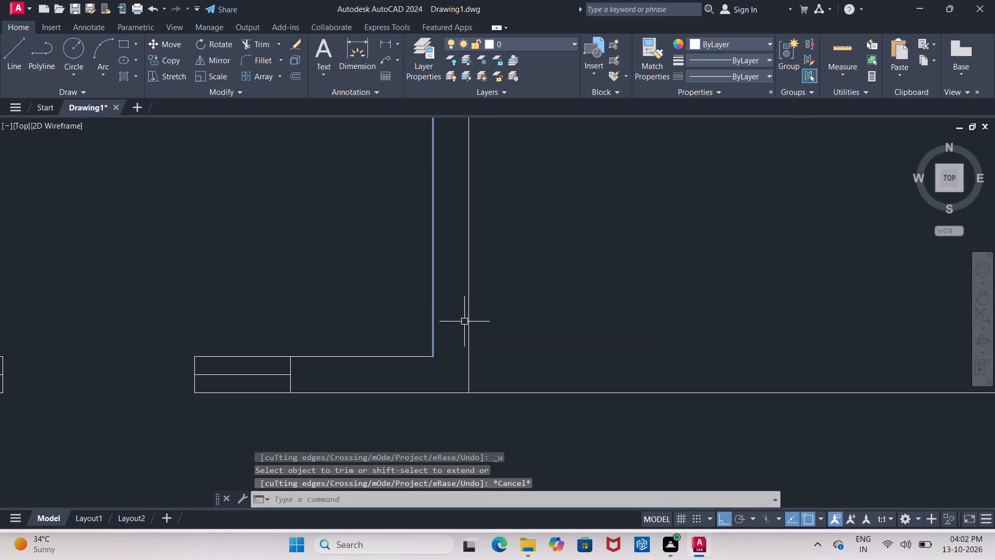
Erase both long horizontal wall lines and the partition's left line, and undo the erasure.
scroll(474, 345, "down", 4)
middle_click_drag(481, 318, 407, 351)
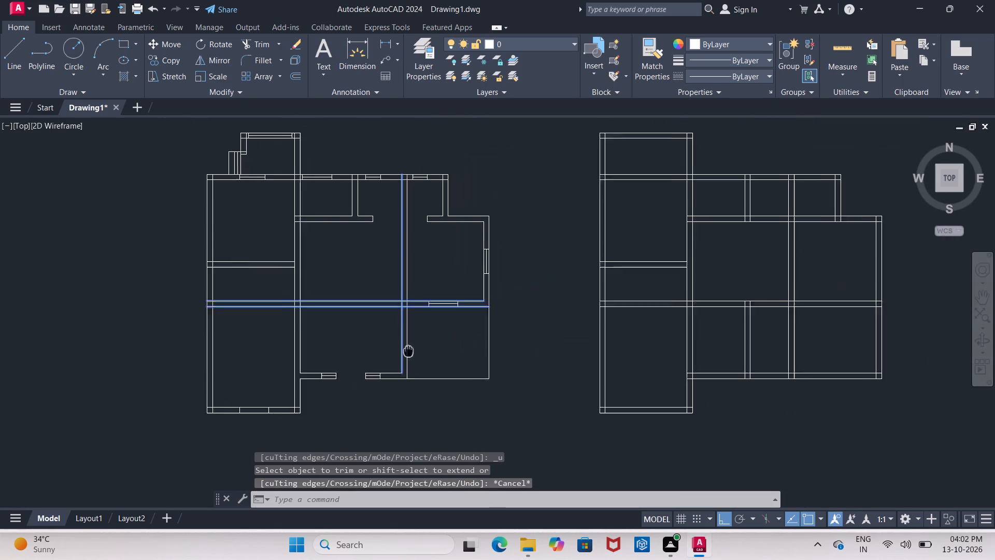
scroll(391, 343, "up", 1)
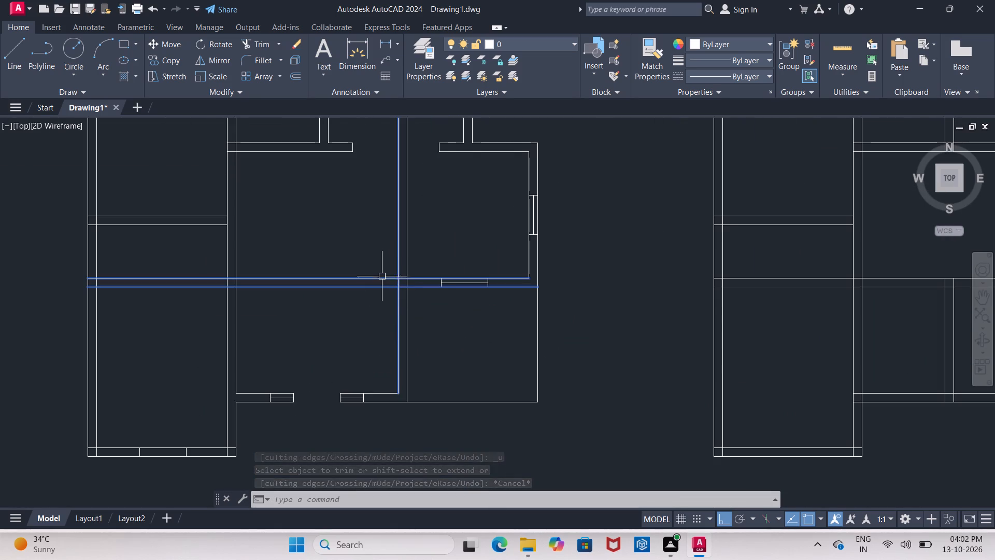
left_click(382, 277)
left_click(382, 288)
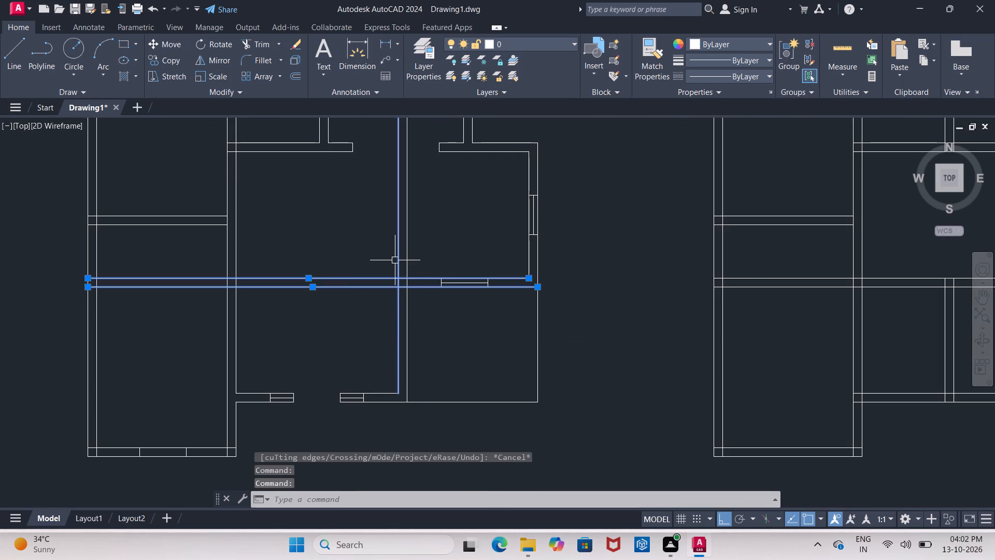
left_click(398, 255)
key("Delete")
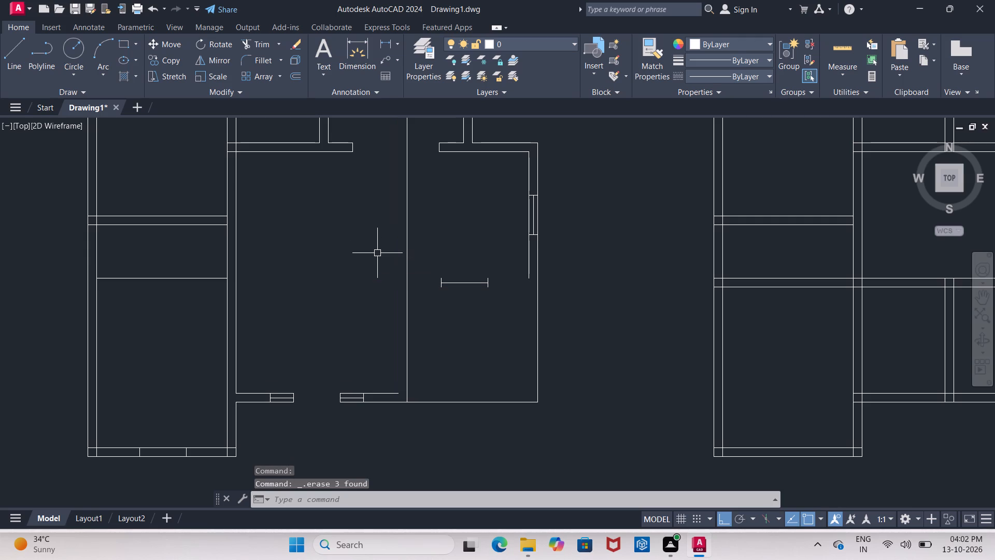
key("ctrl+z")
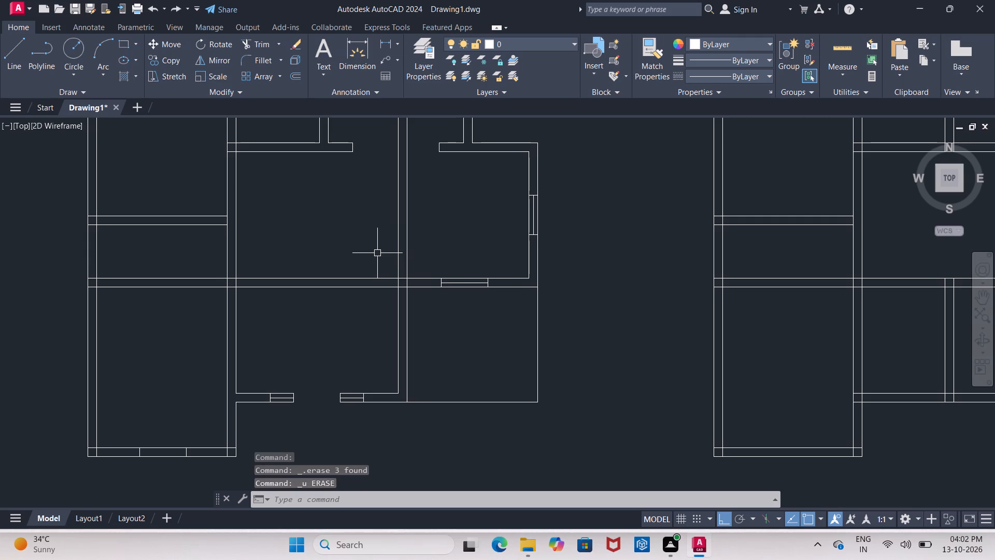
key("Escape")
Offset the lower line of the long horizontal wall 4' upward.
key("o")
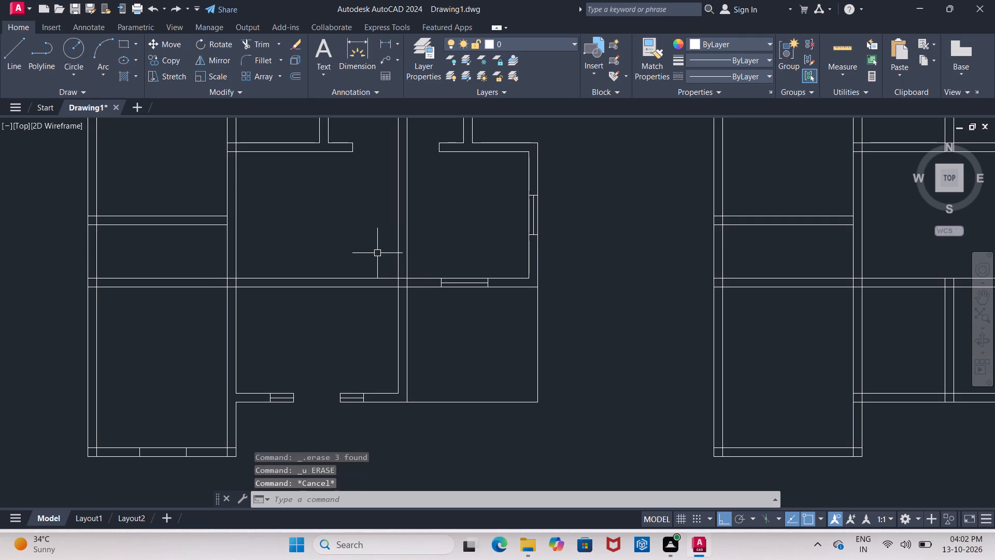
key("Return")
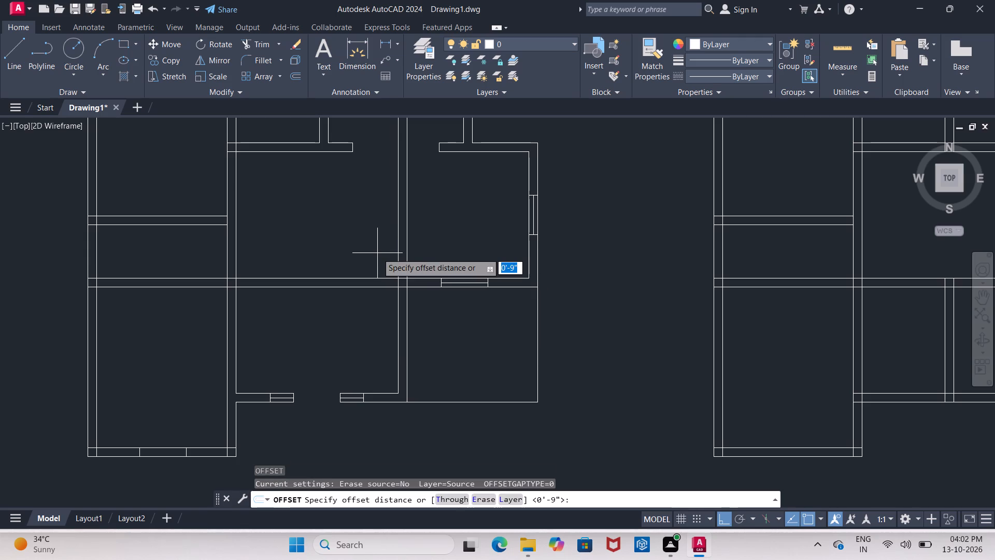
type("4'")
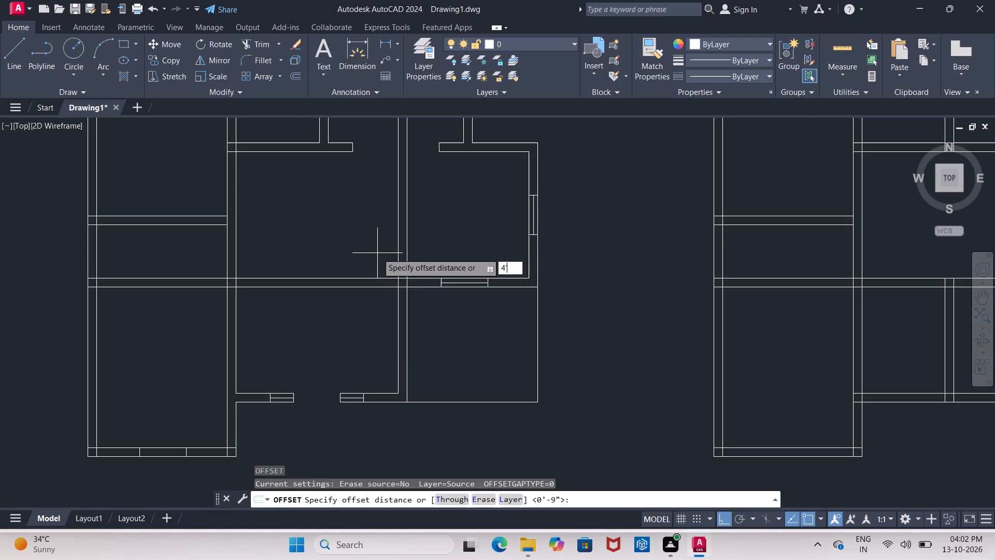
key("Return")
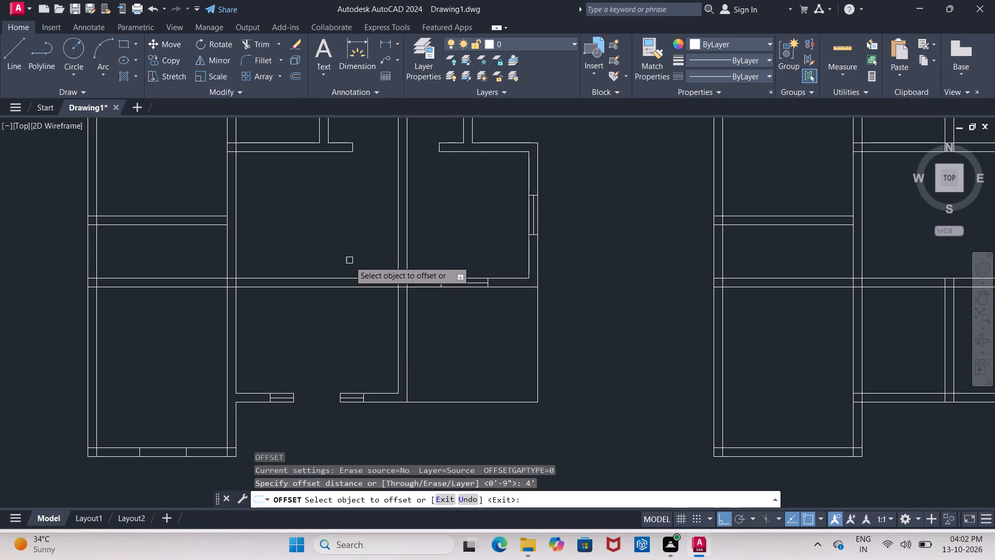
left_click(414, 288)
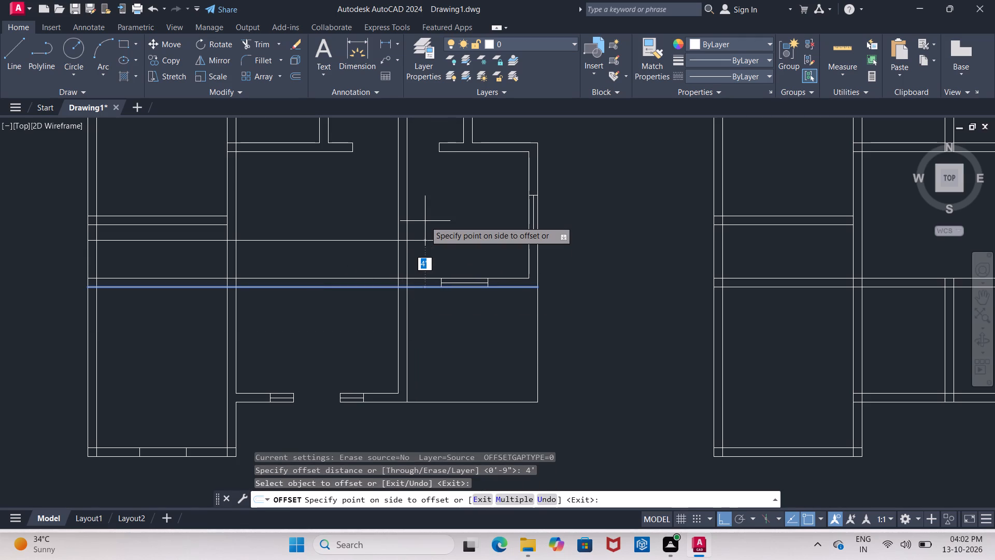
left_click(425, 221)
key("Escape")
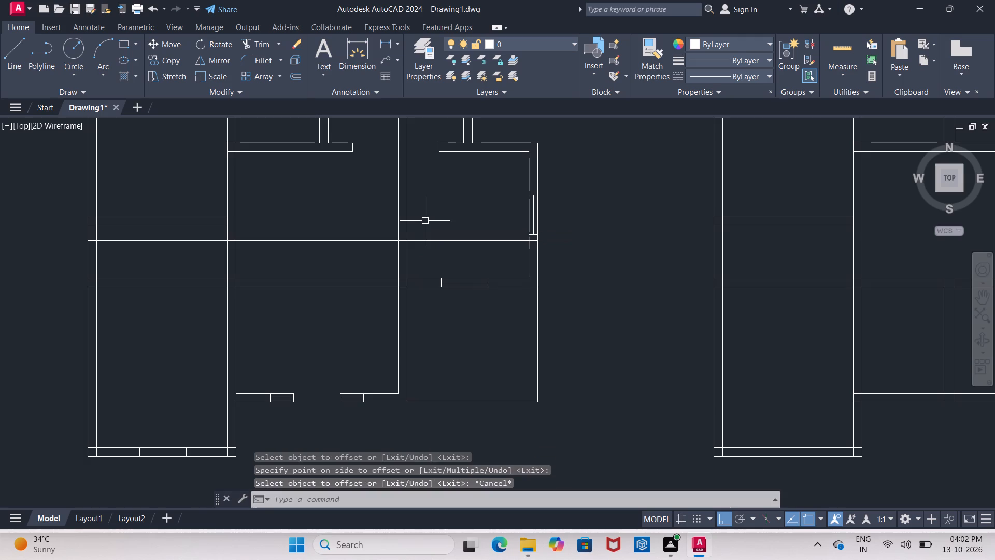
Trim the partition between the offset line and the horizontal wall to form an opening, and trim the offset line across the adjoining rooms.
type("TR")
key("Return")
key("Return")
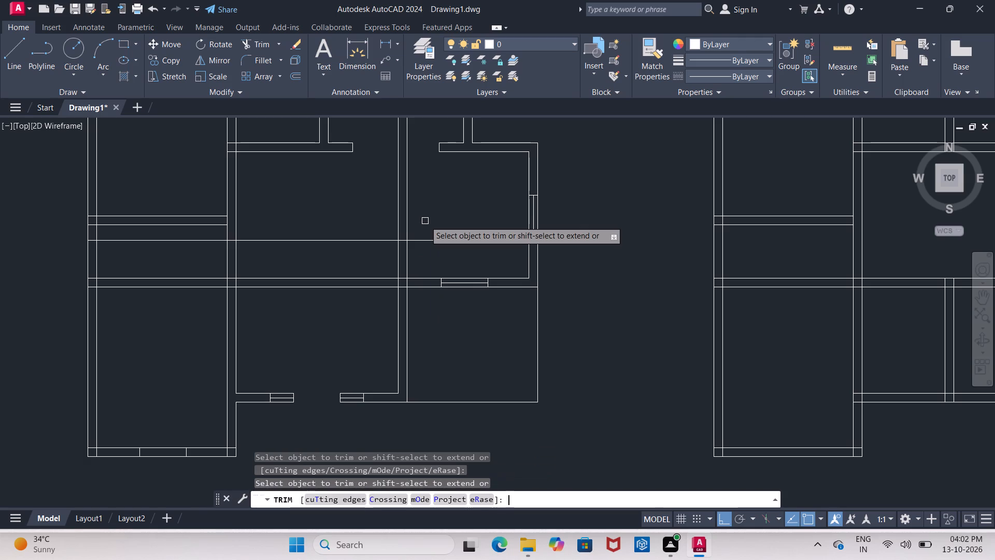
left_click_drag(442, 200, 394, 258)
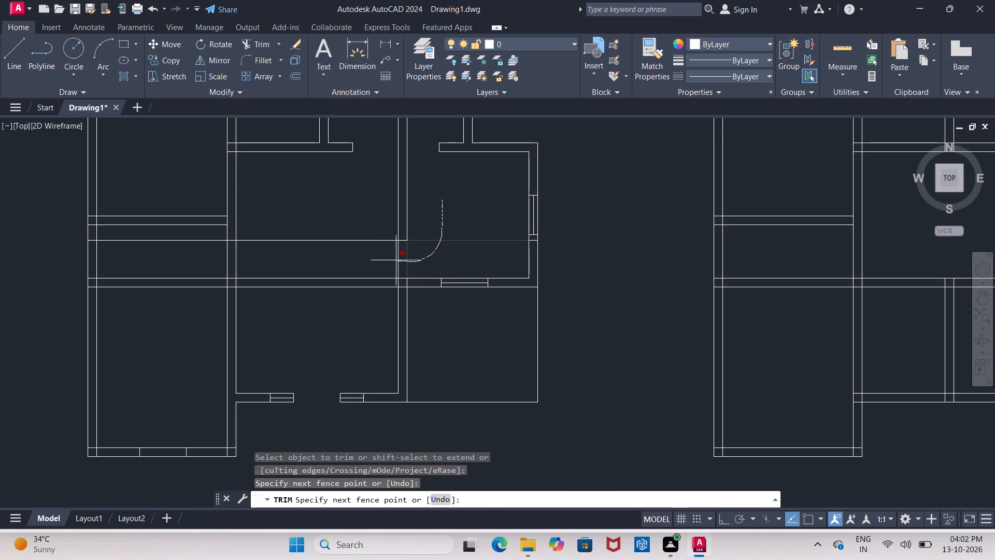
left_click_drag(394, 258, 381, 248)
left_click_drag(343, 212, 344, 252)
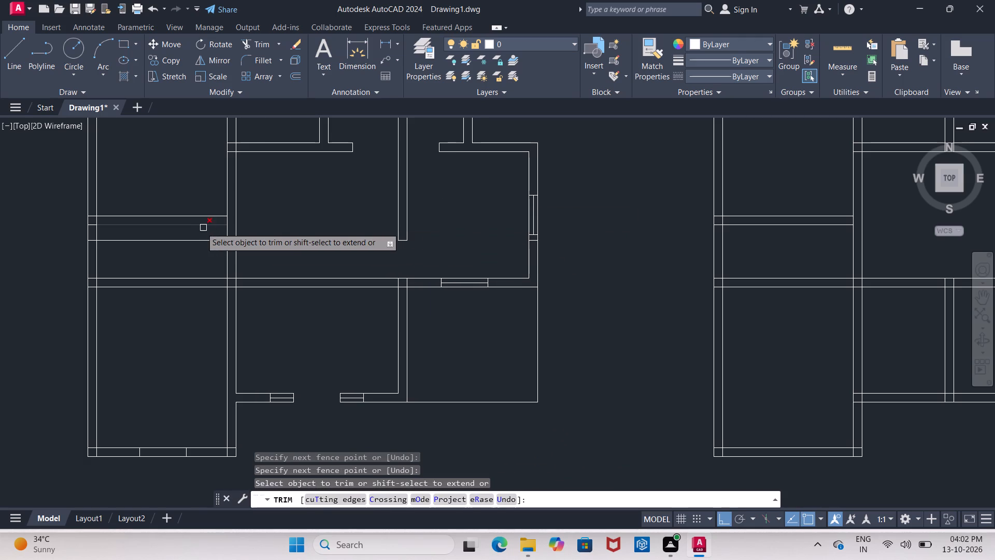
Trim the remaining offset line across the left room and its short stubs inside the room's two side walls.
left_click_drag(195, 228, 198, 256)
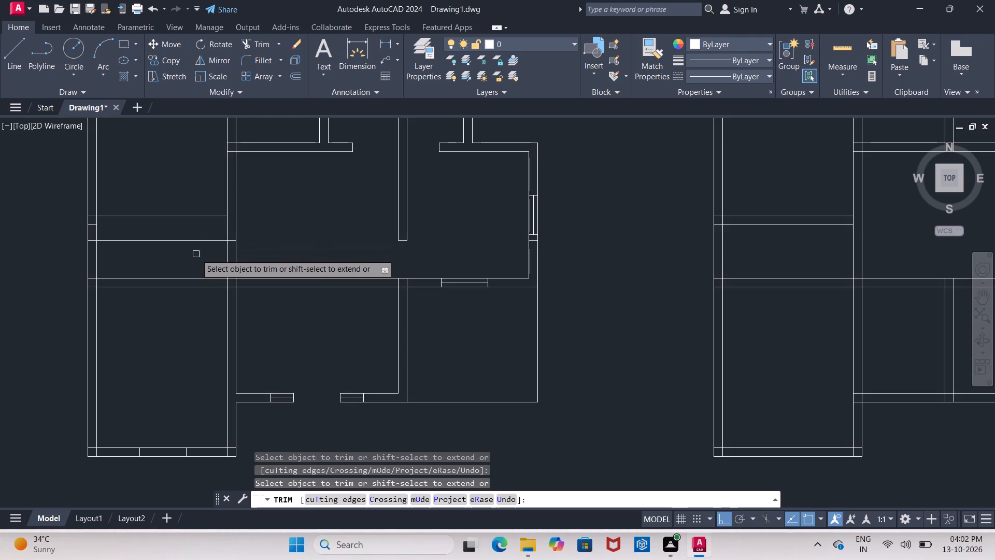
key("ctrl+z")
scroll(197, 251, "up", 1)
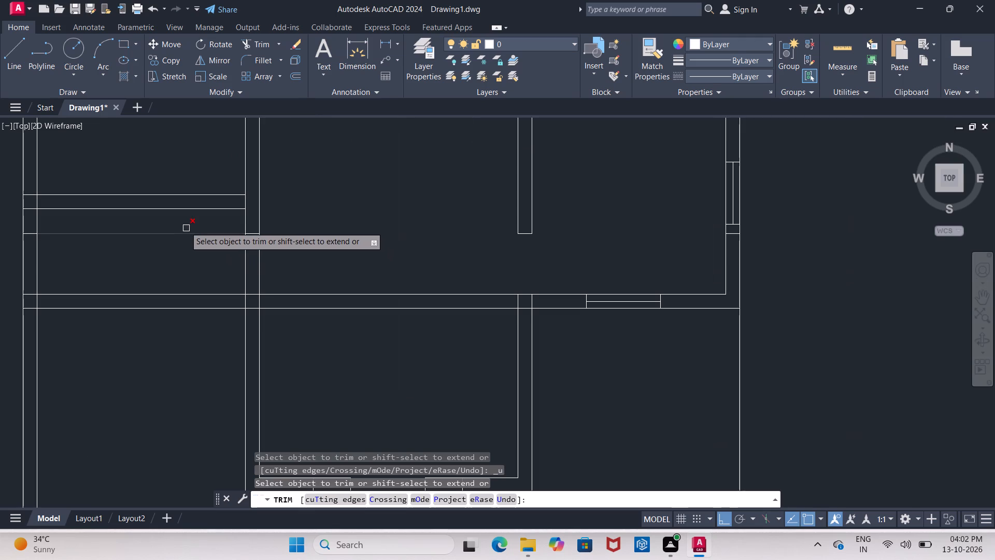
left_click_drag(185, 225, 189, 246)
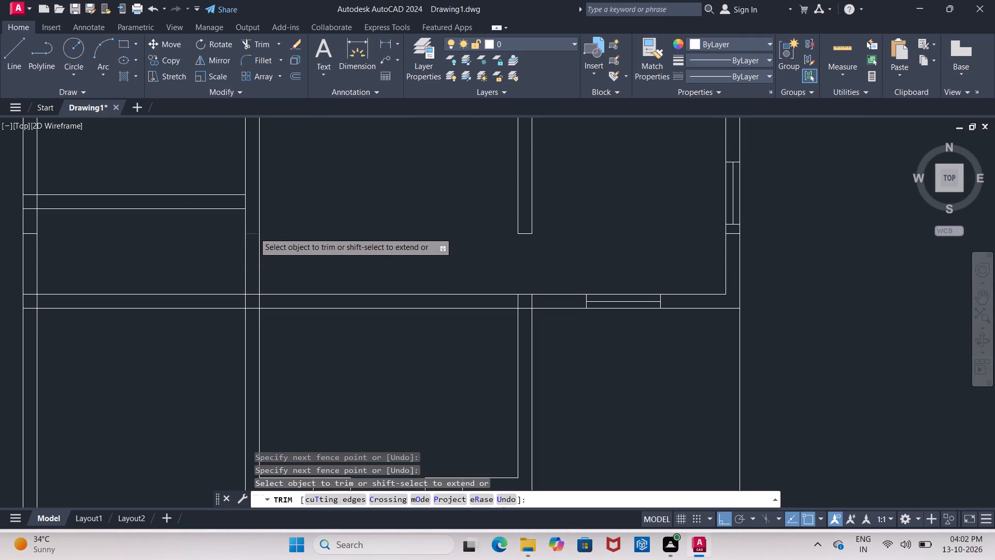
left_click(254, 232)
left_click(31, 234)
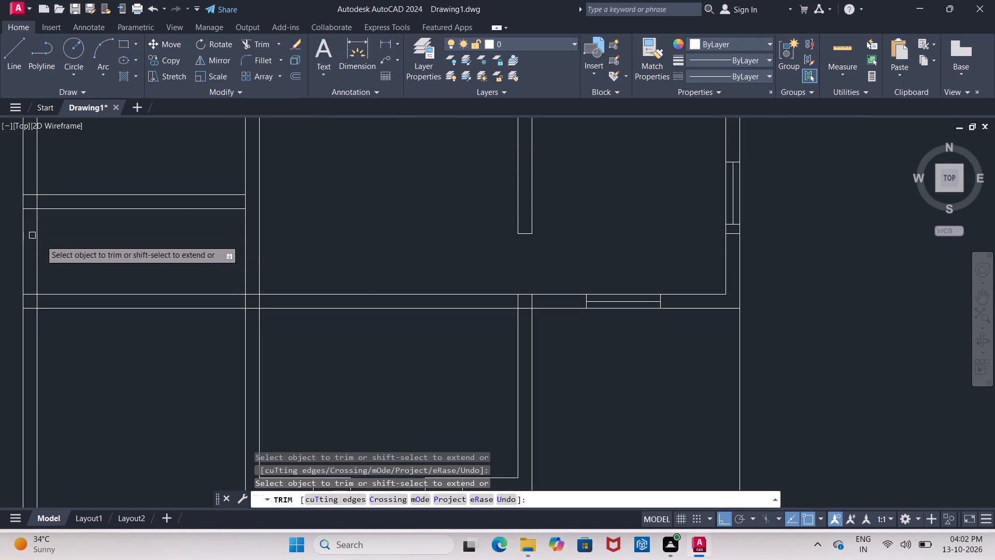
Trim the overlapping lines where the lower partition meets the long horizontal wall to form a clean T-junction.
middle_click_drag(417, 361, 290, 312)
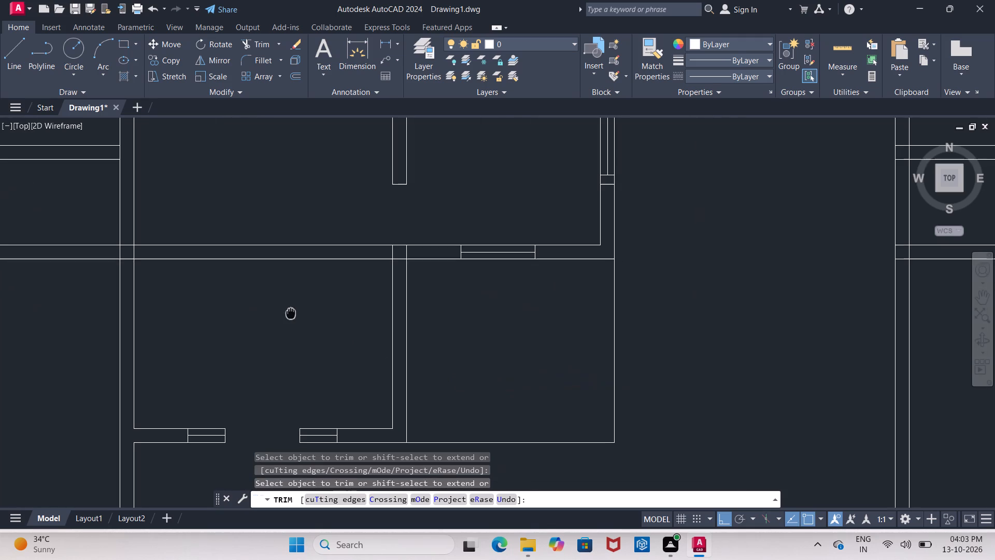
middle_click_drag(290, 312, 290, 312)
scroll(382, 235, "up", 2)
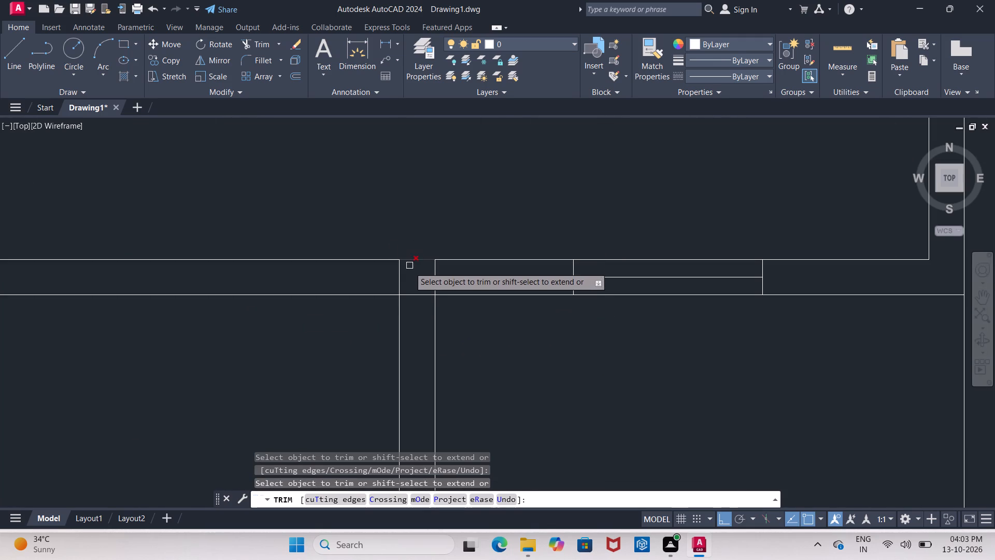
left_click(413, 297)
left_click(397, 283)
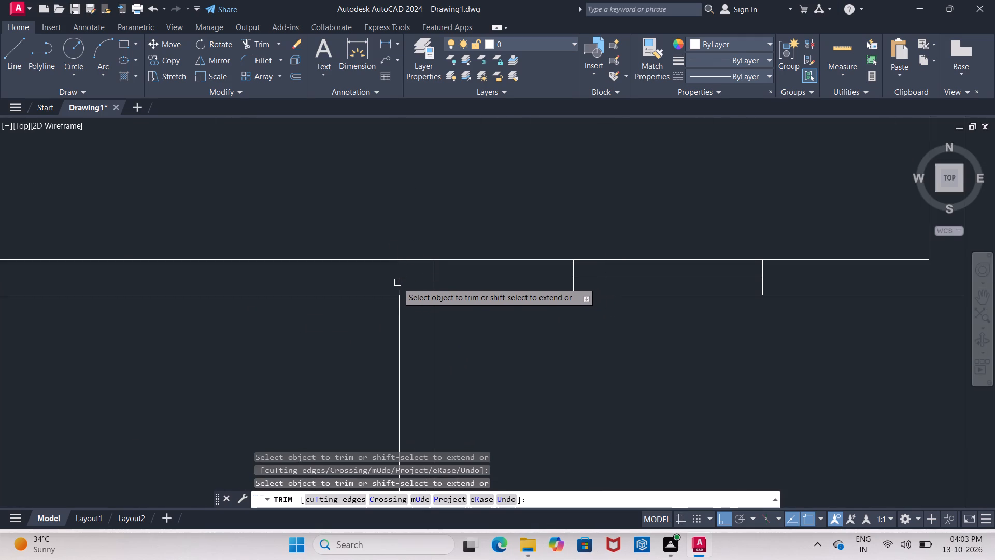
left_click(432, 280)
scroll(434, 279, "down", 3)
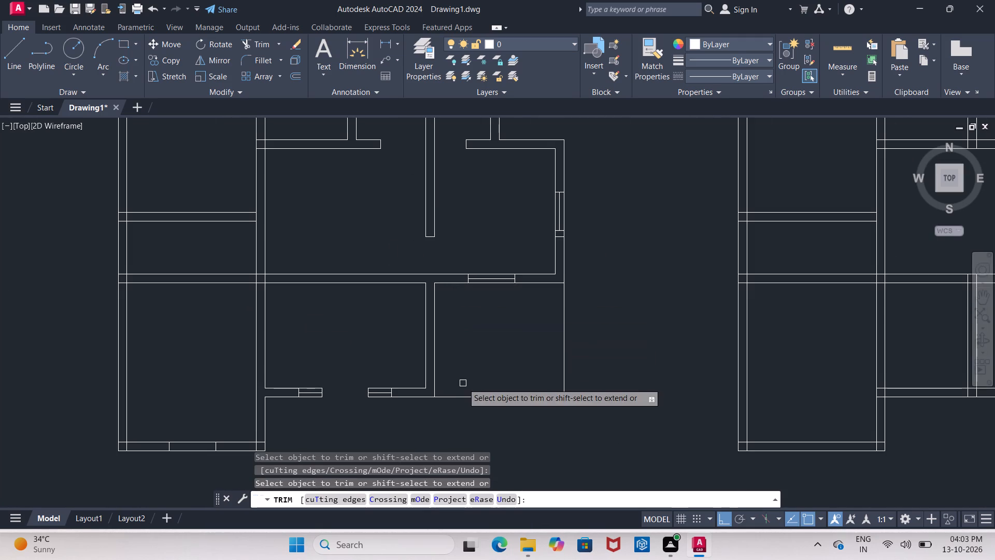
middle_click_drag(463, 372, 521, 305)
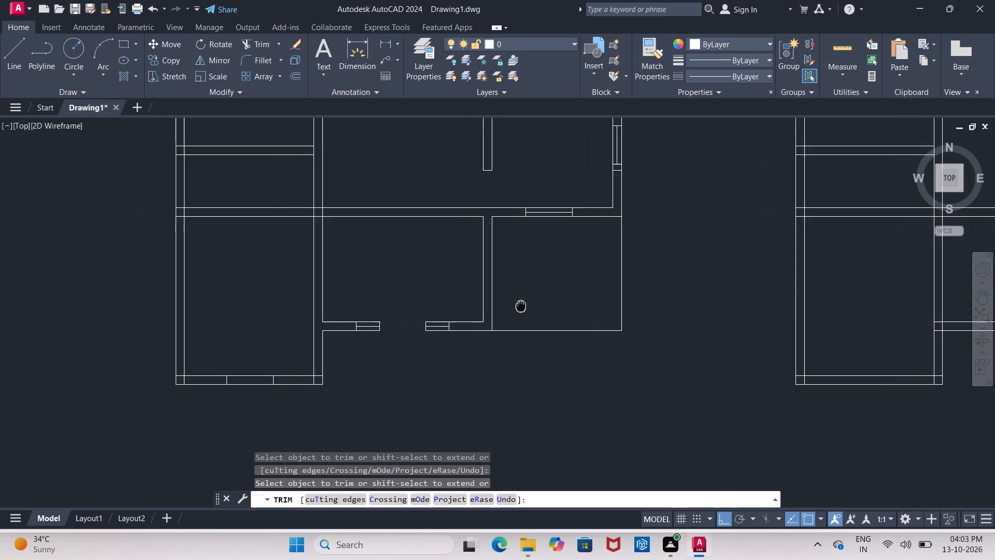
middle_click_drag(521, 305, 529, 297)
middle_click_drag(430, 264, 471, 303)
middle_click_drag(390, 262, 399, 299)
middle_click_drag(406, 293, 400, 324)
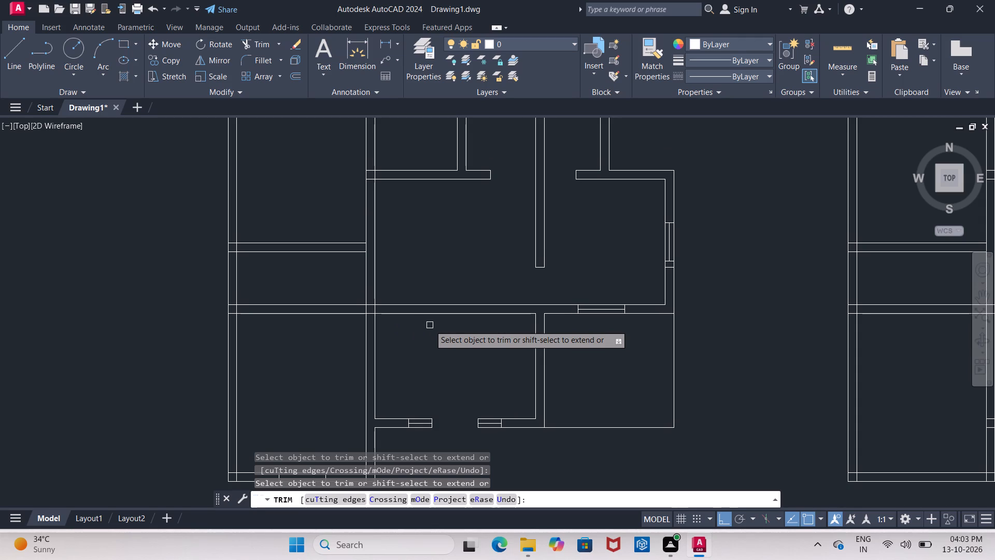
key("Escape")
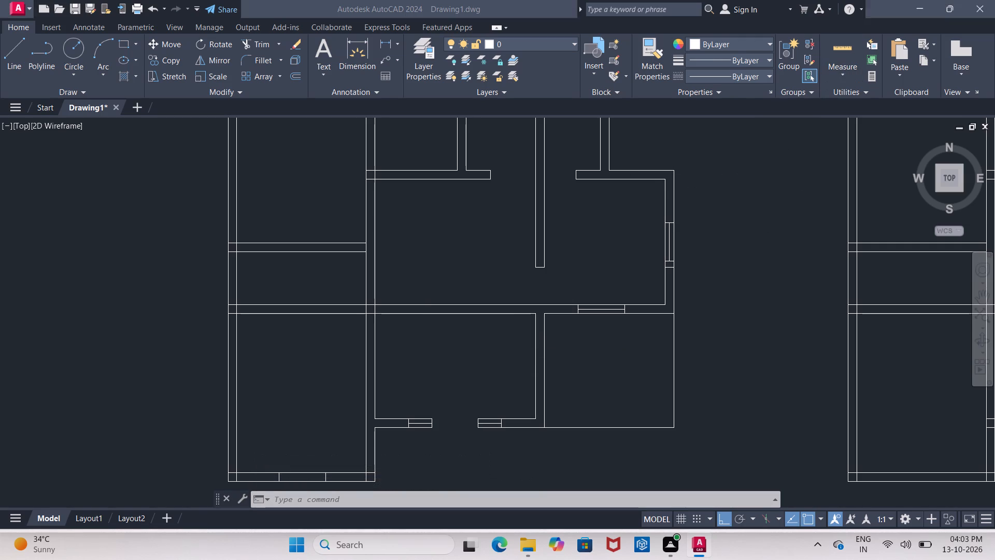
Calculate 13.15 divided by 2 in the calculator and close it.
type("13.")
type("1.5/2")
key("Return")
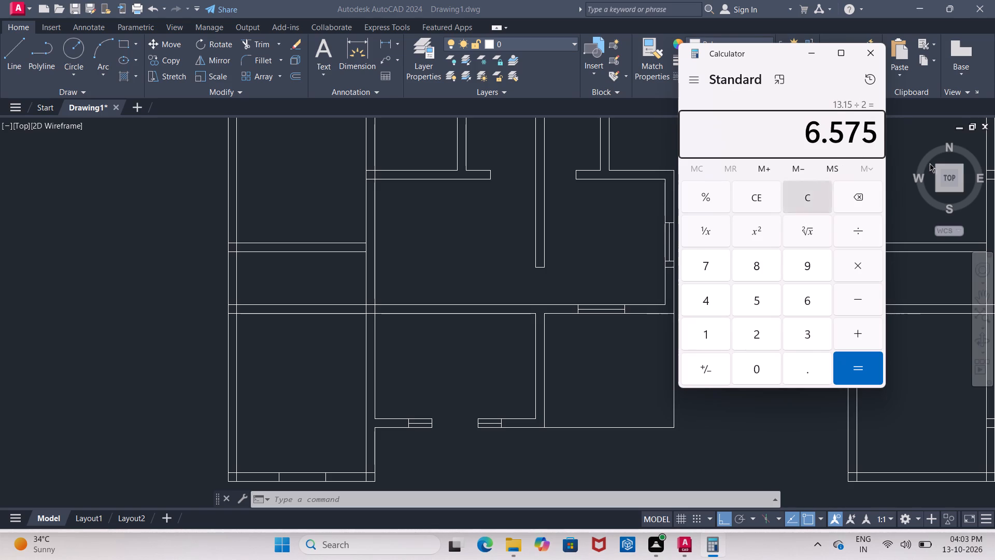
left_click(871, 53)
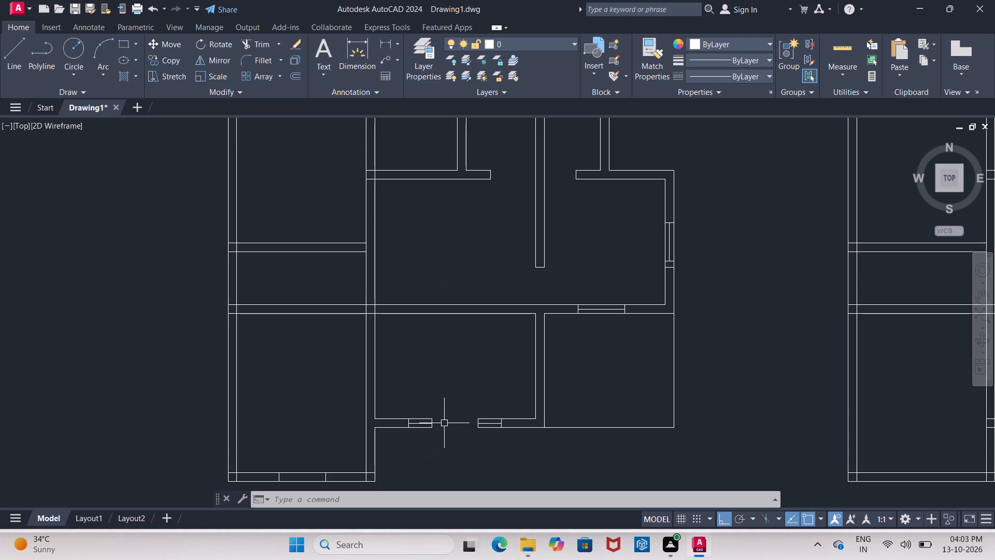
Extend the outer jamb lines of the two small entrance-wall windows upward through both lines of the long horizontal wall.
key("Escape")
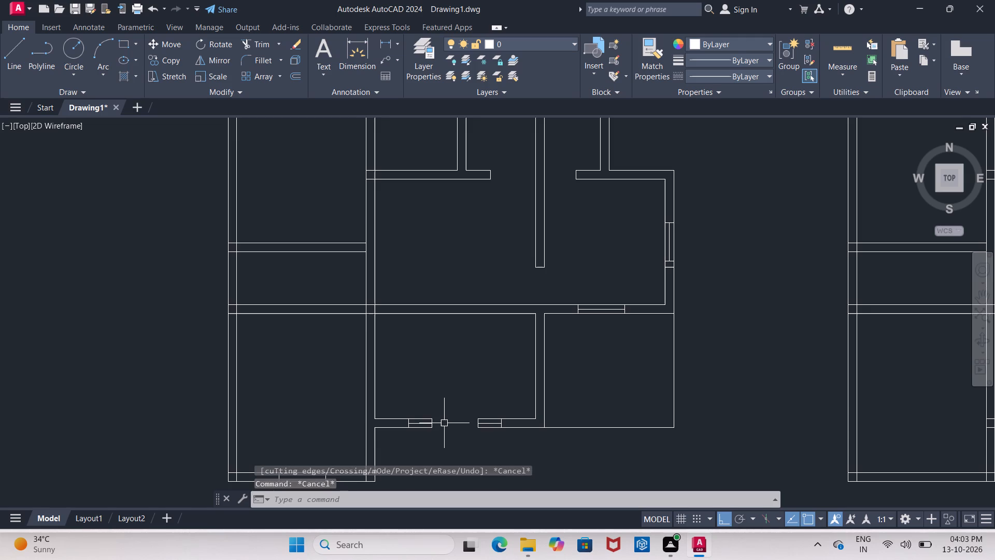
key("o")
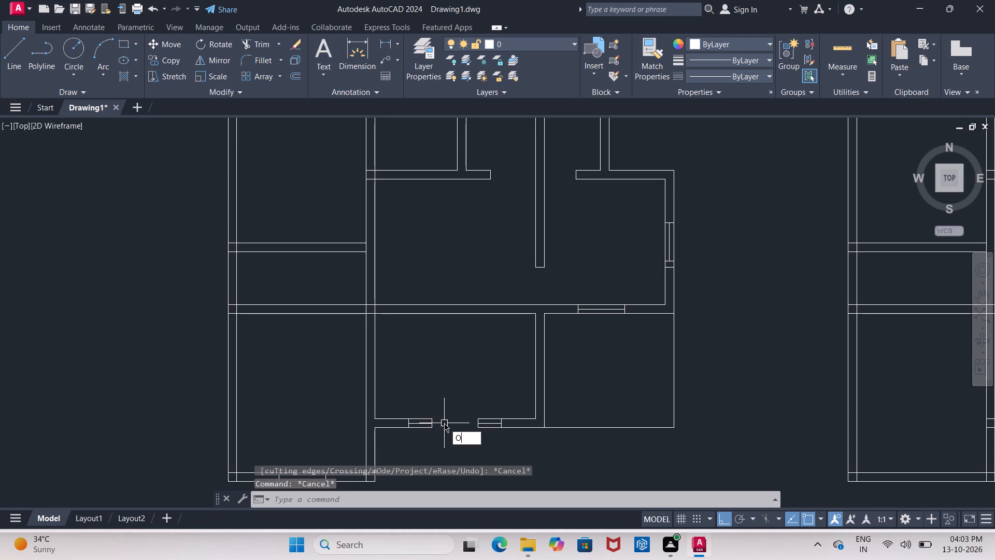
key("Escape")
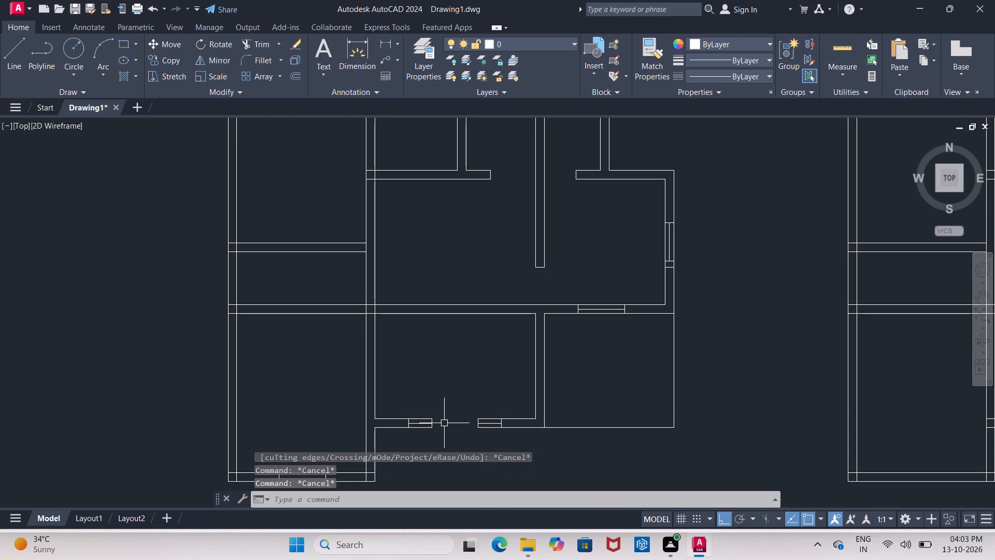
type("EX")
key("Return")
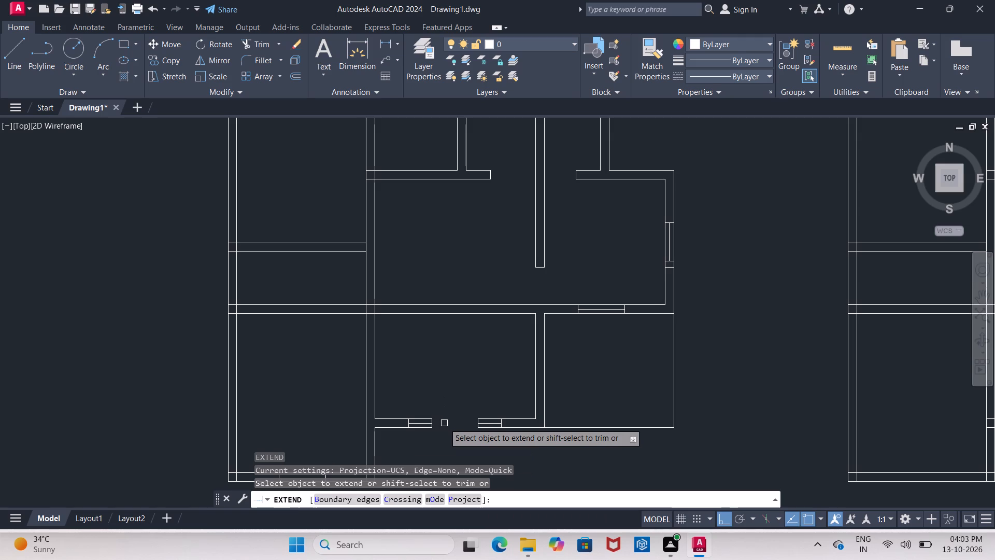
scroll(406, 423, "up", 1)
left_click(406, 423)
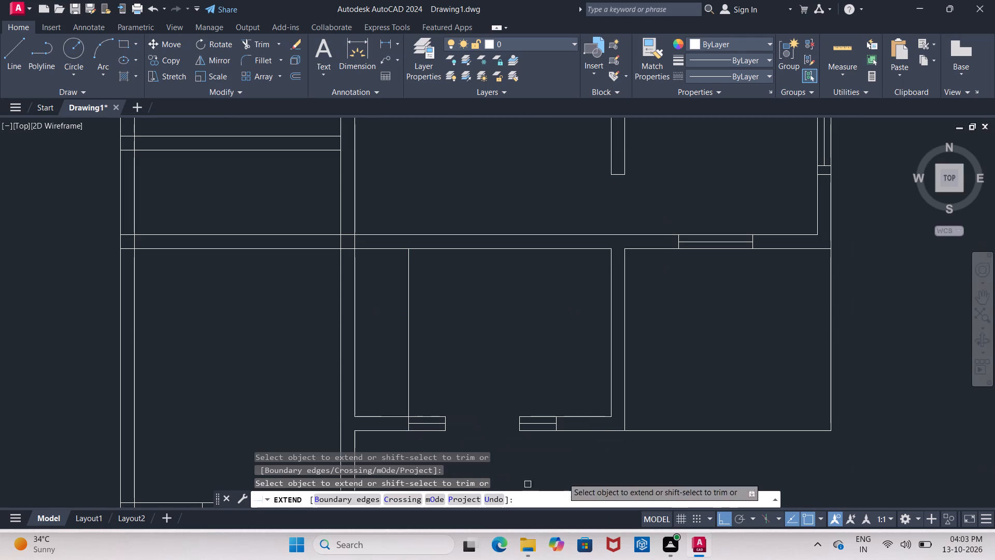
left_click(558, 423)
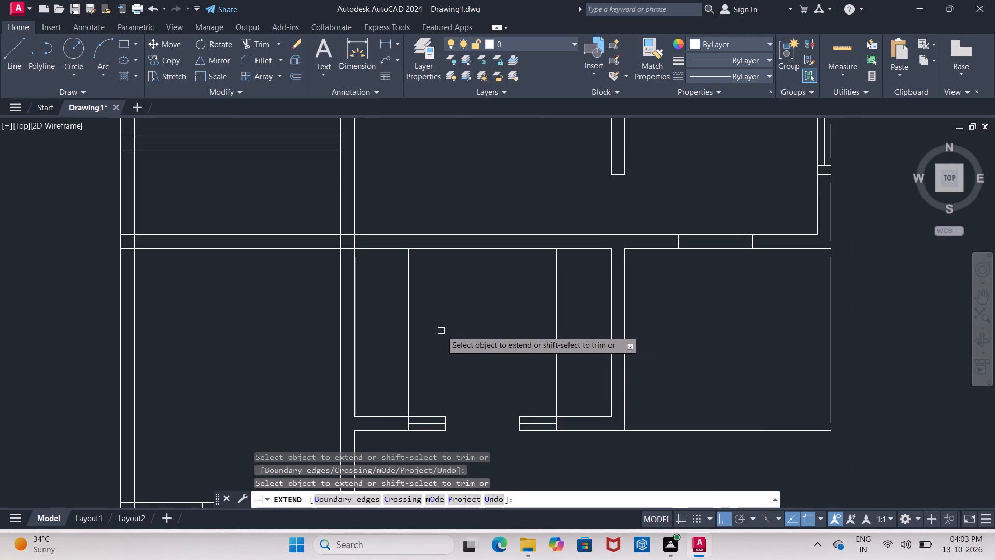
left_click(407, 286)
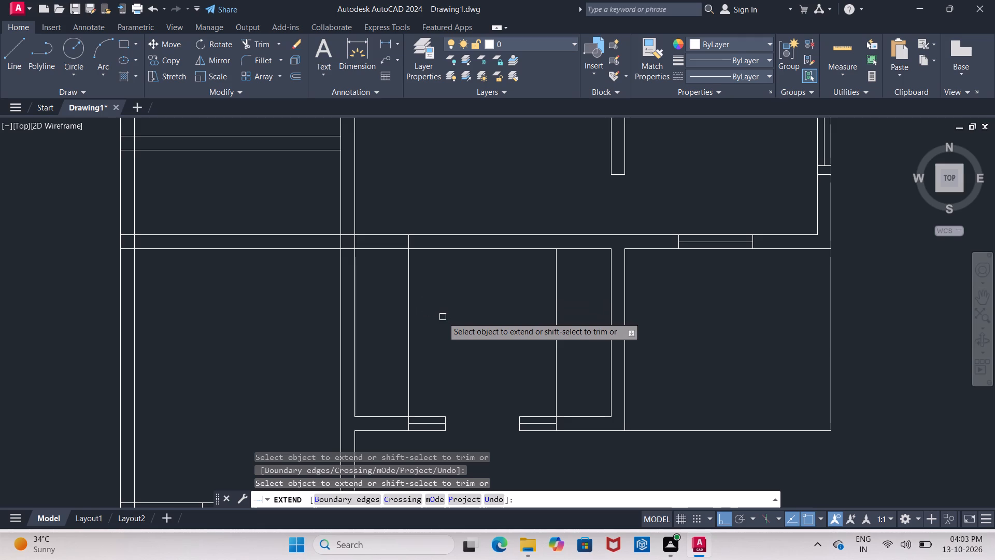
left_click(559, 296)
key("Escape")
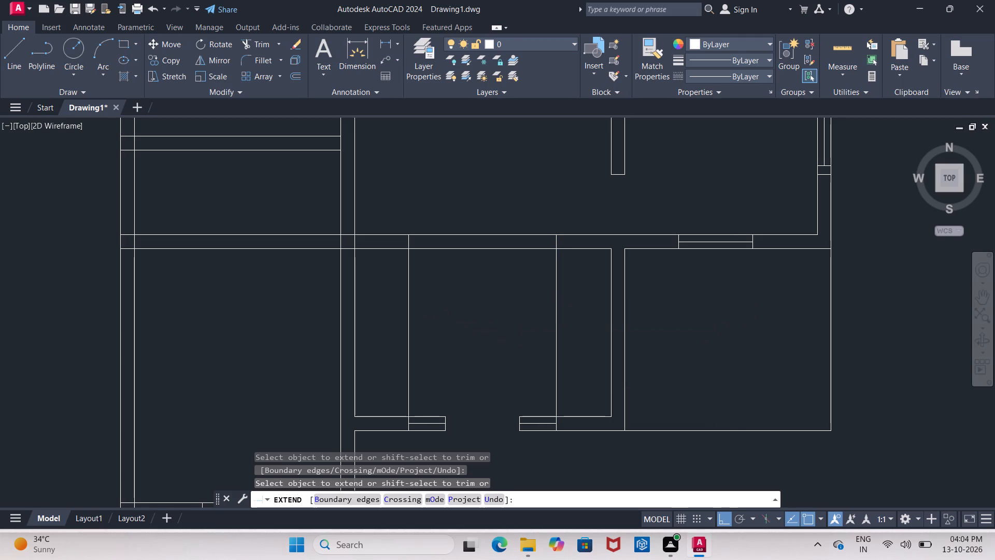
Trim the long horizontal wall between the two extended jamb lines to form an opening, and trim the extended lines across the room below.
type("TR")
key("Return")
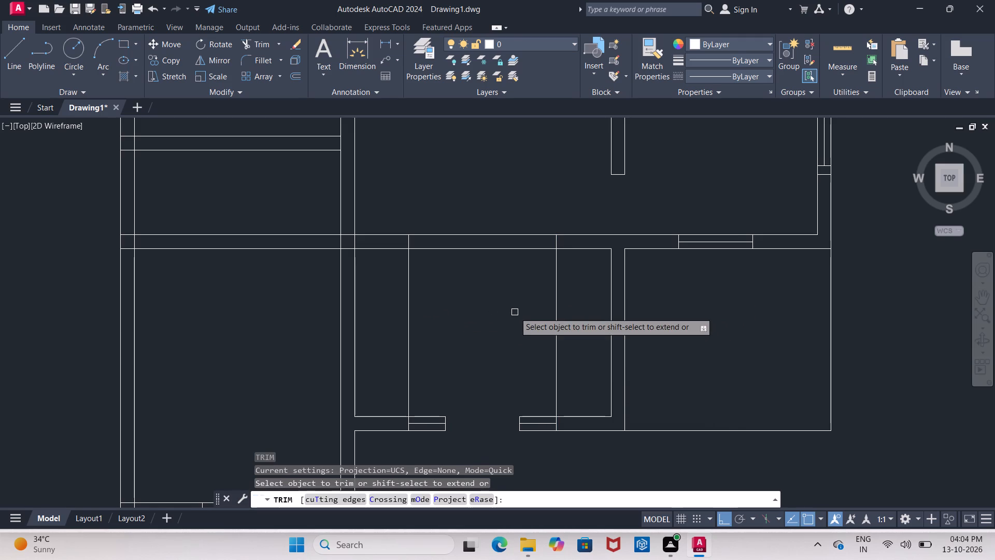
left_click_drag(453, 174, 501, 277)
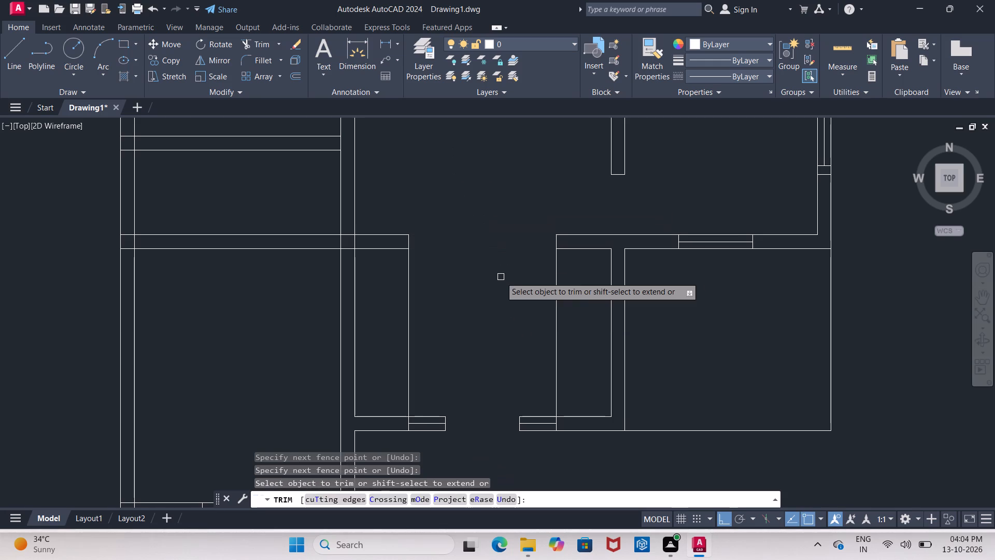
left_click_drag(381, 306, 557, 334)
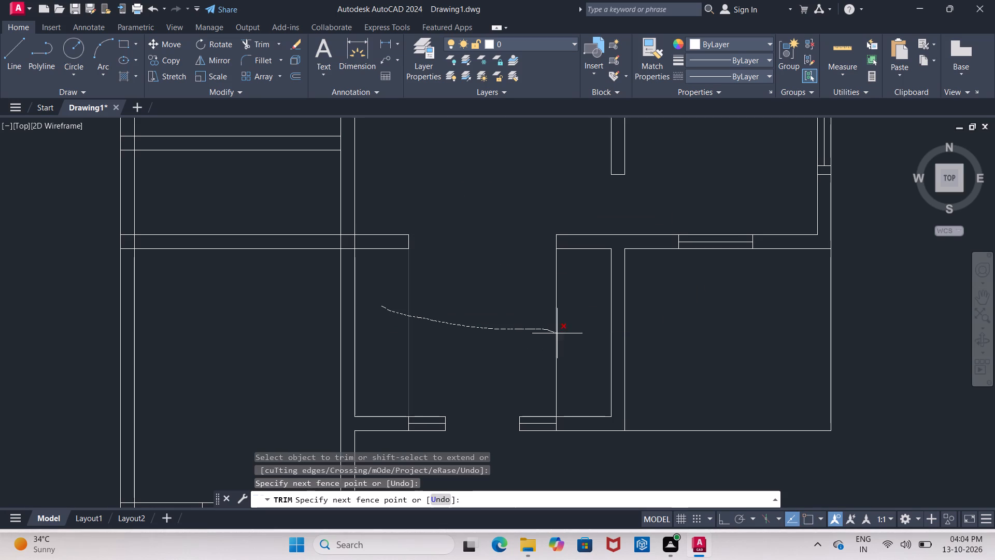
left_click_drag(557, 334, 569, 348)
scroll(567, 348, "down", 3)
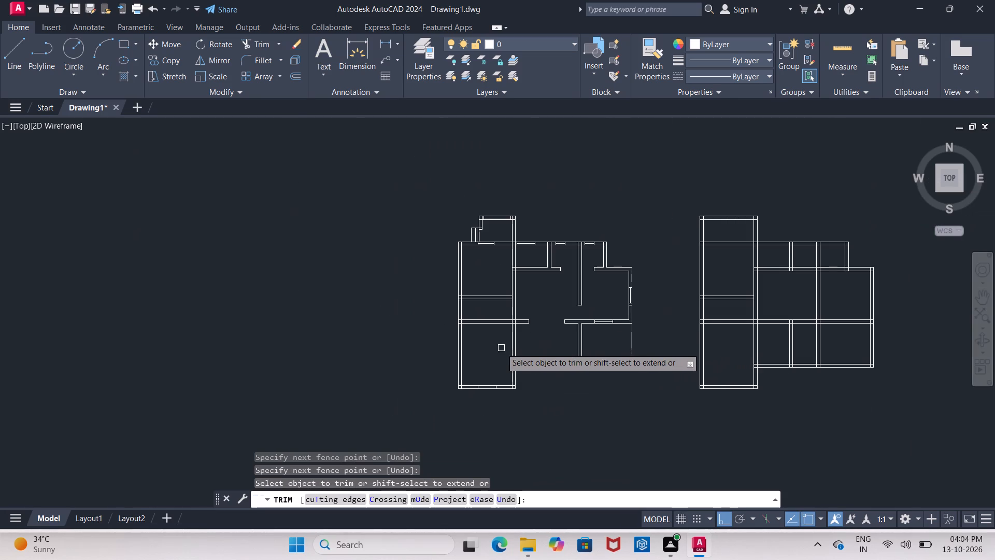
scroll(500, 323, "up", 3)
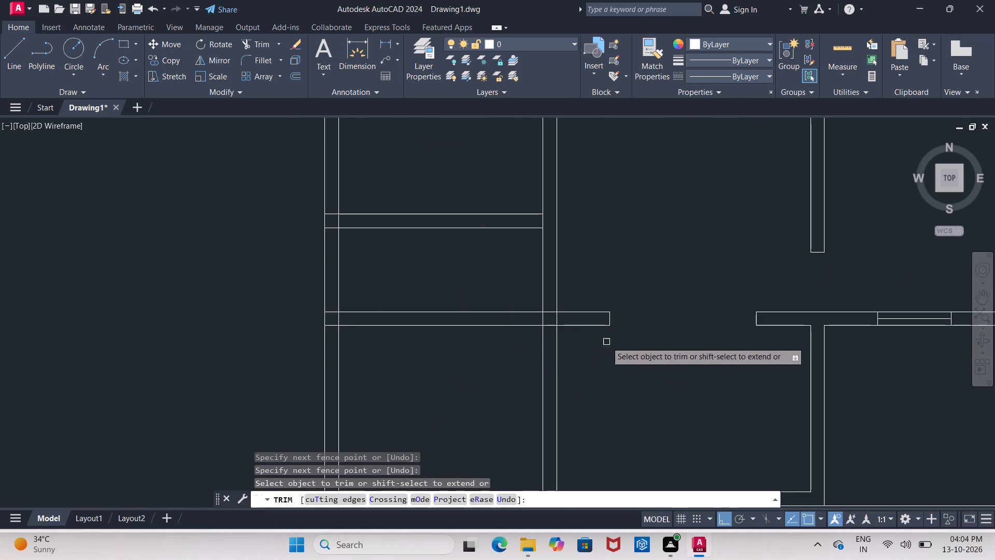
middle_click_drag(606, 342, 539, 342)
scroll(537, 341, "up", 1)
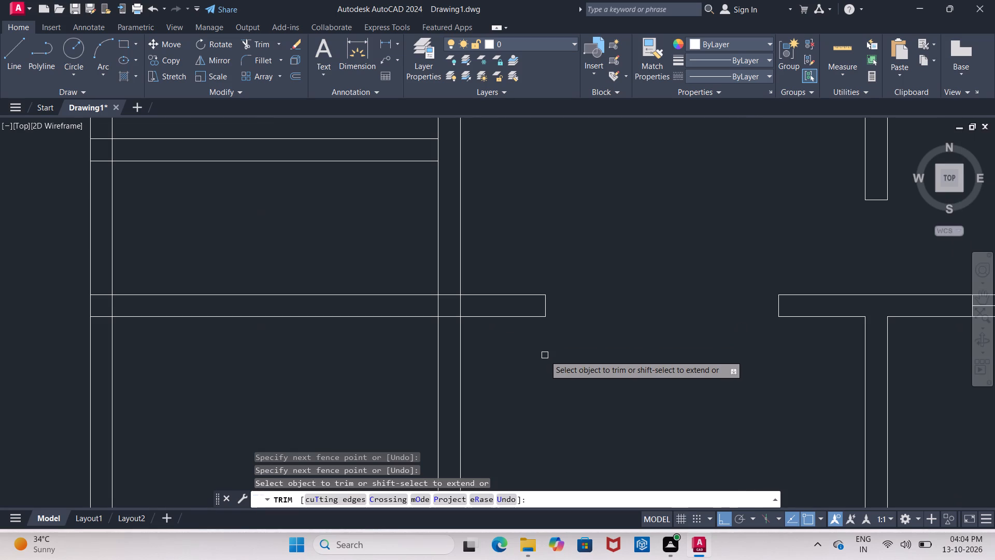
key("Escape")
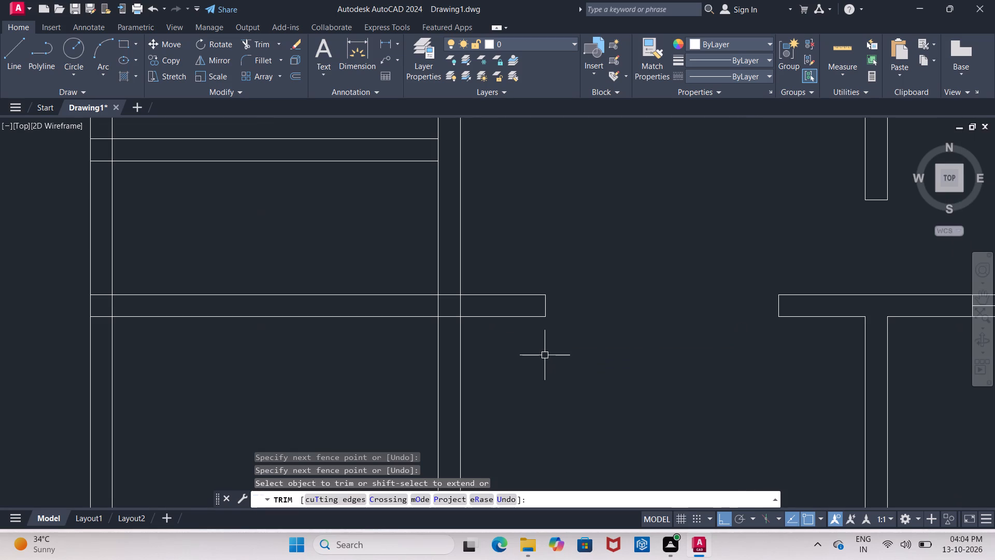
Offset the outer line of the left room's right wall 4' into the left room.
key("o")
key("Return")
key("3")
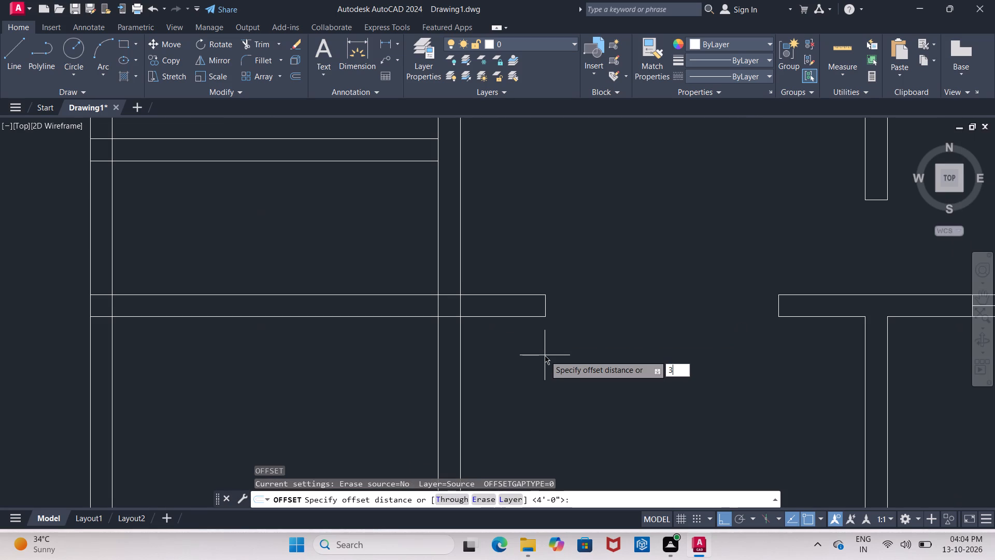
type("'6\"")
key("Return")
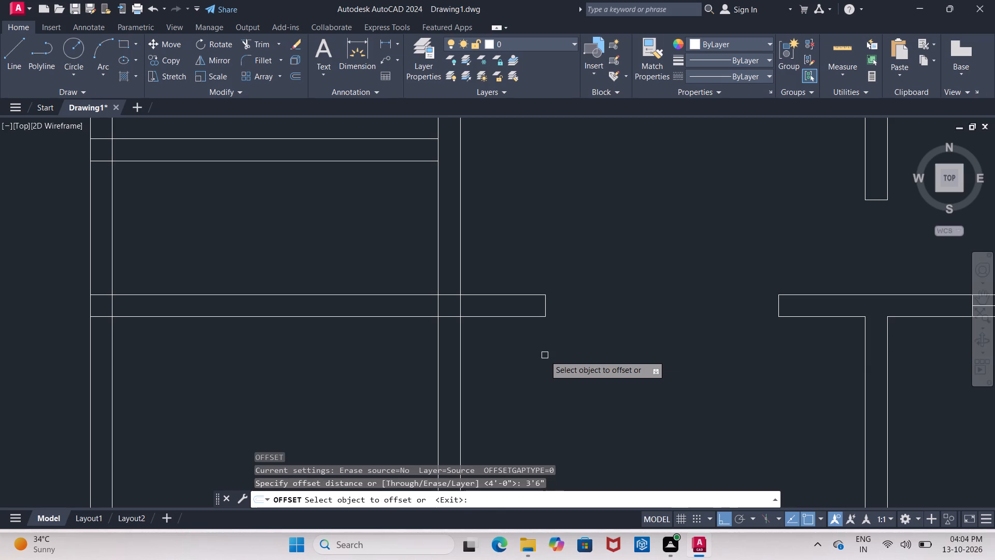
left_click(461, 288)
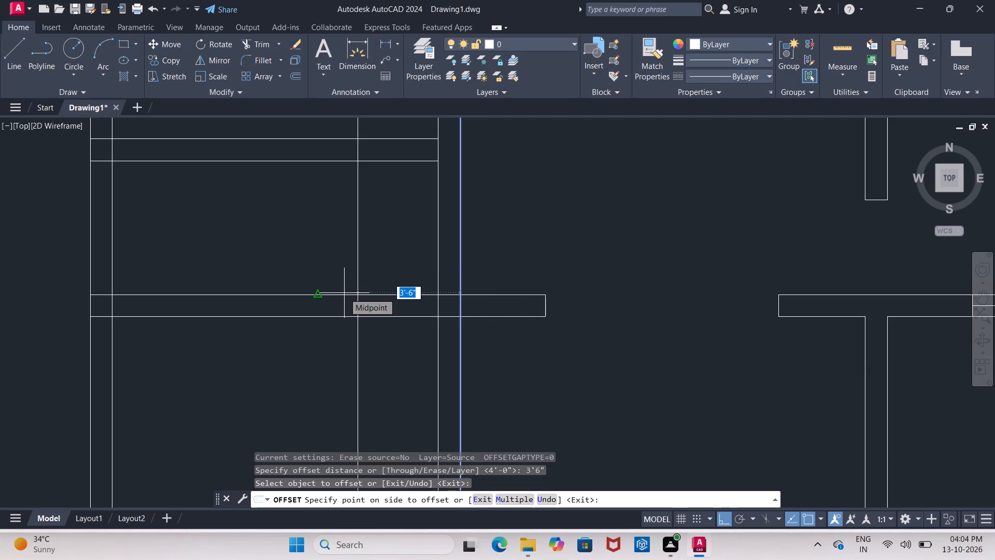
key("BackSpace")
type("4'")
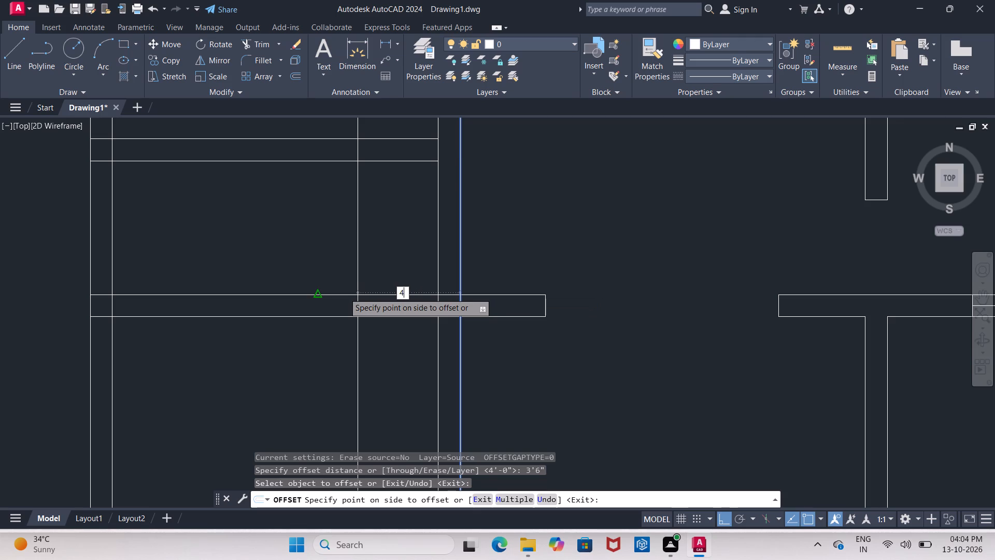
key("Return")
key("Escape")
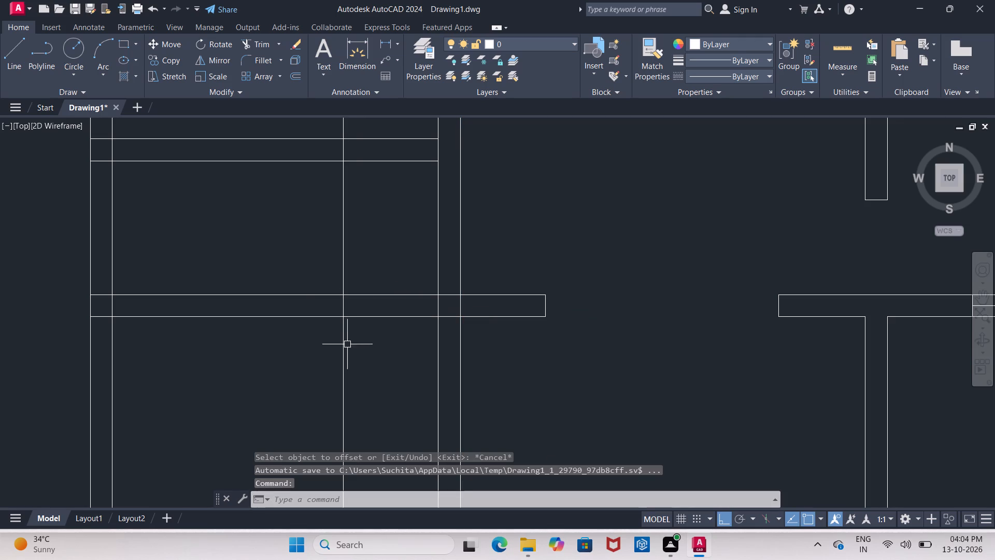
Trim the horizontal wall between the offset line and the left room's right wall to form a door opening, and erase the leftover offset line.
type("TR")
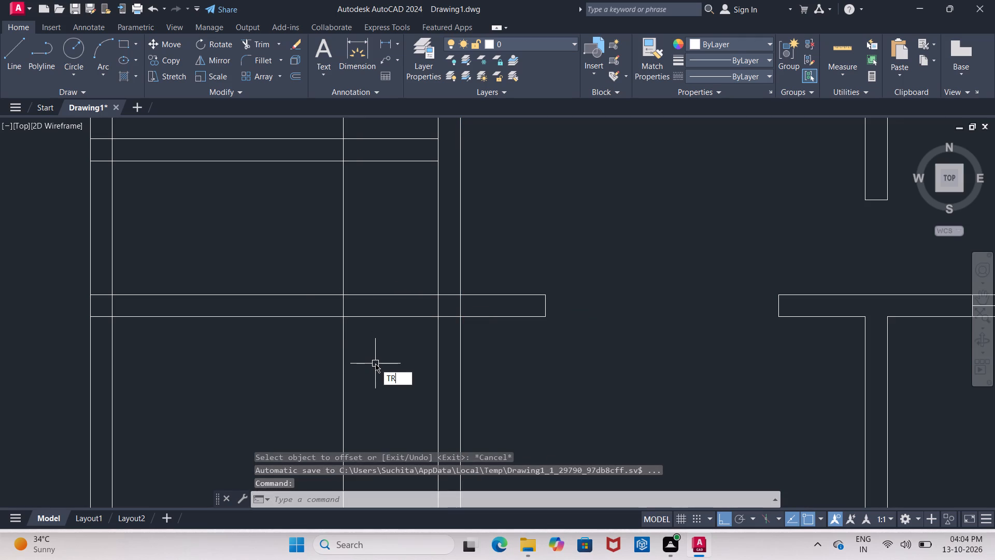
left_click(427, 394)
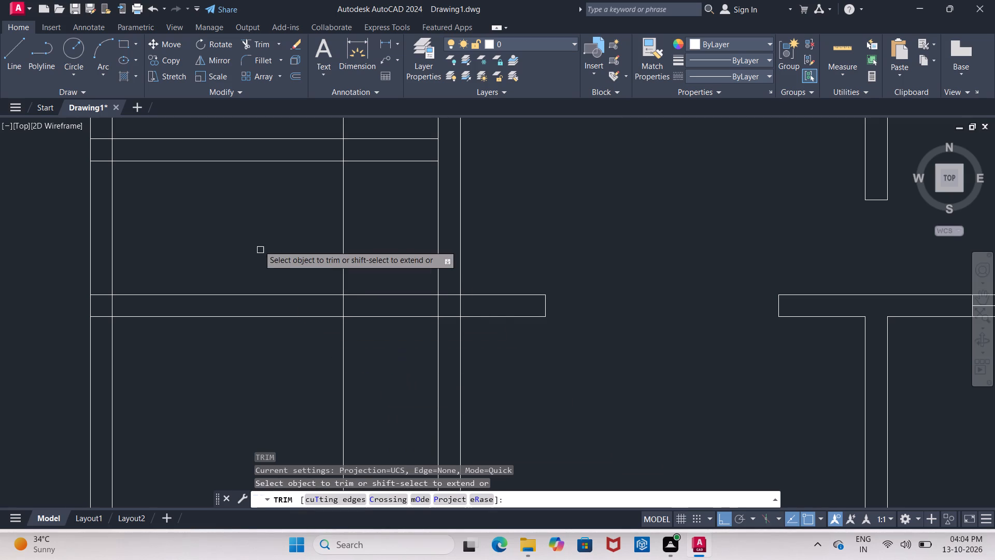
scroll(279, 228, "down", 2)
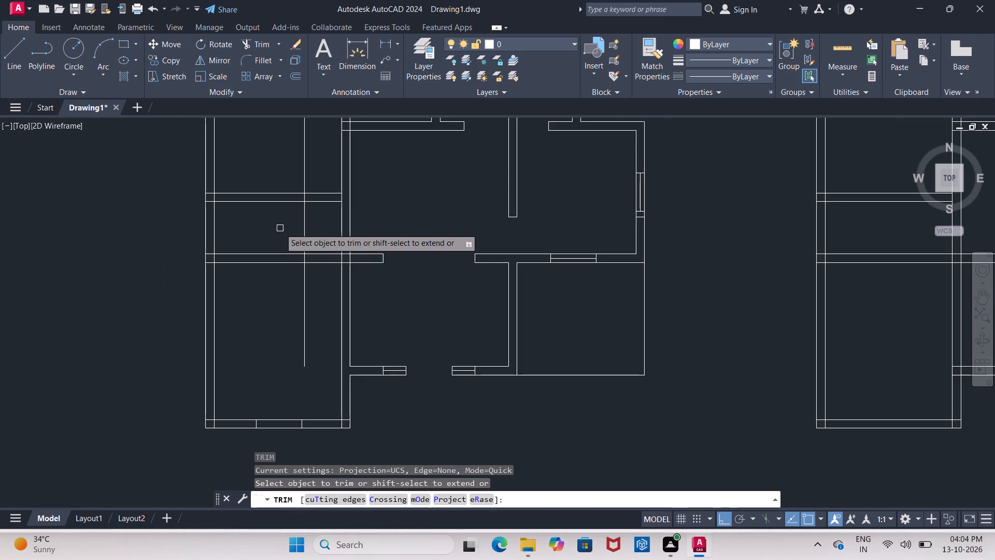
scroll(280, 228, "up", 1)
left_click_drag(280, 224, 338, 327)
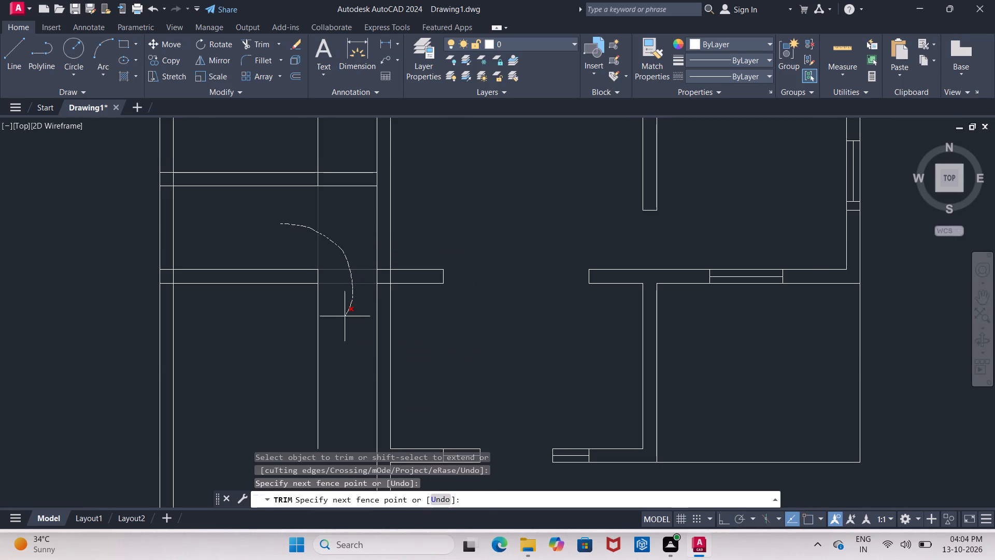
left_click_drag(338, 327, 290, 367)
middle_click_drag(282, 341, 273, 427)
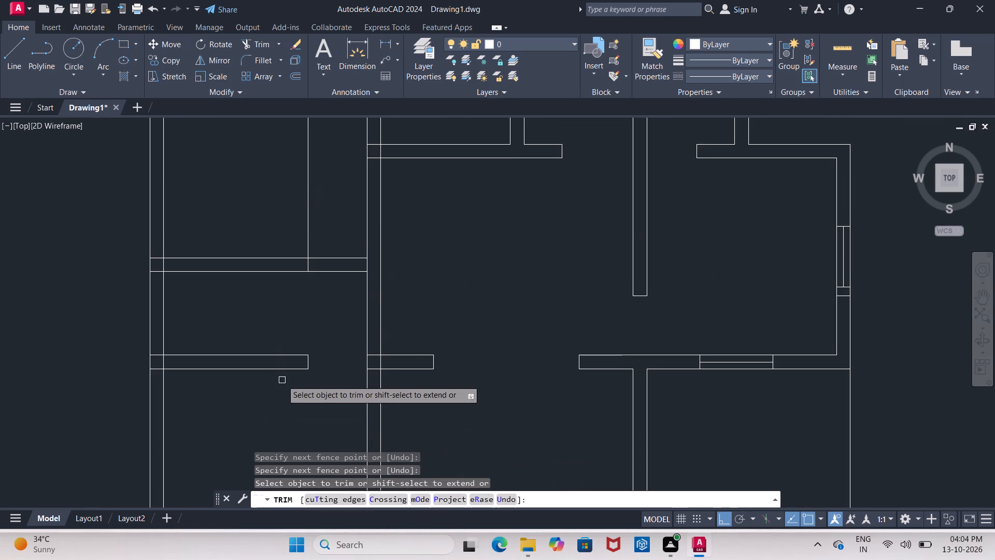
key("Escape")
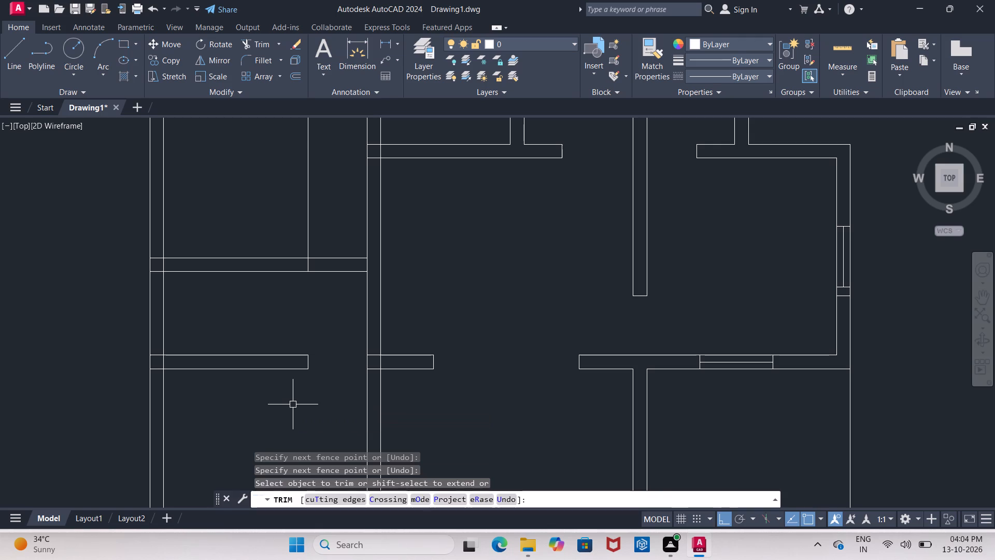
left_click(307, 238)
key("Delete")
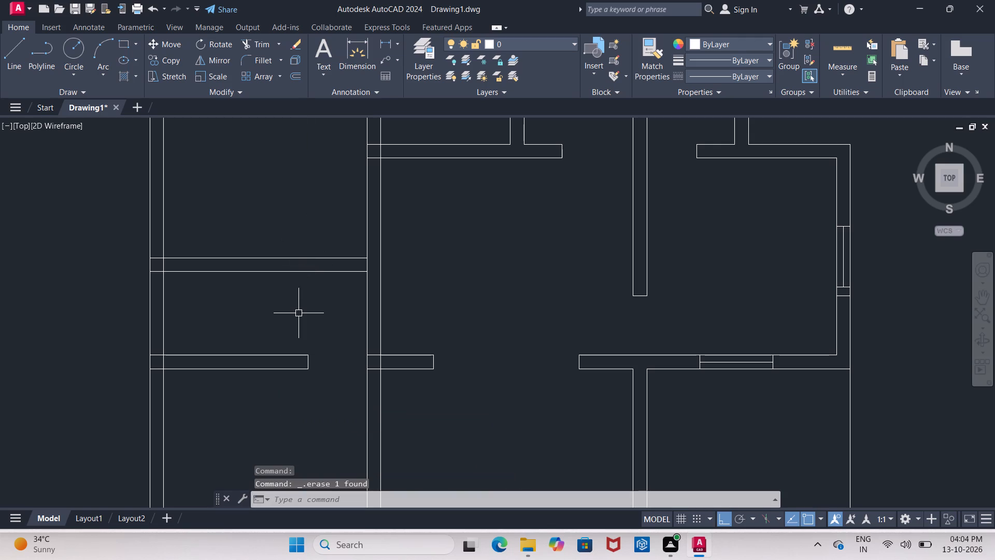
Offset the outer line of the left room's left wall 4' inward.
middle_click_drag(318, 310, 410, 284)
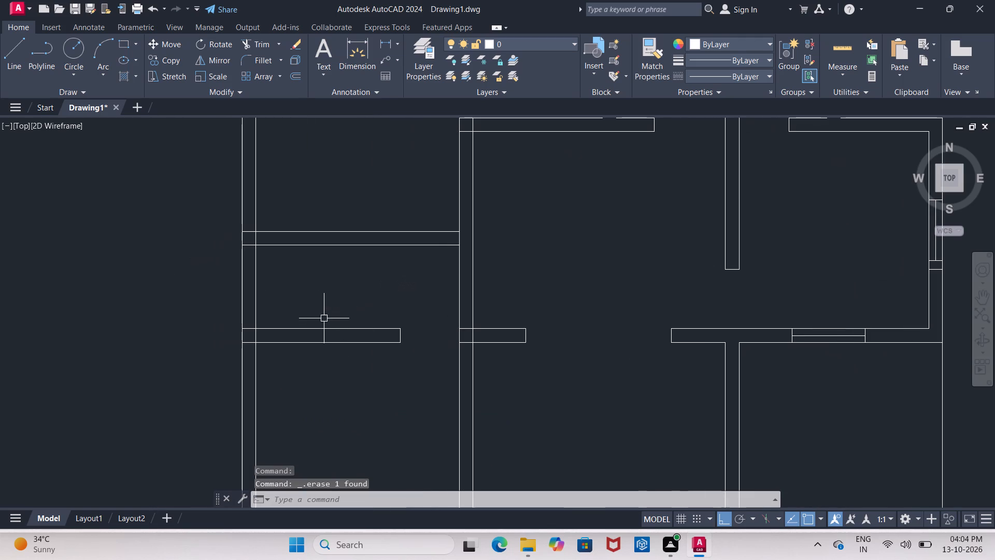
key("o")
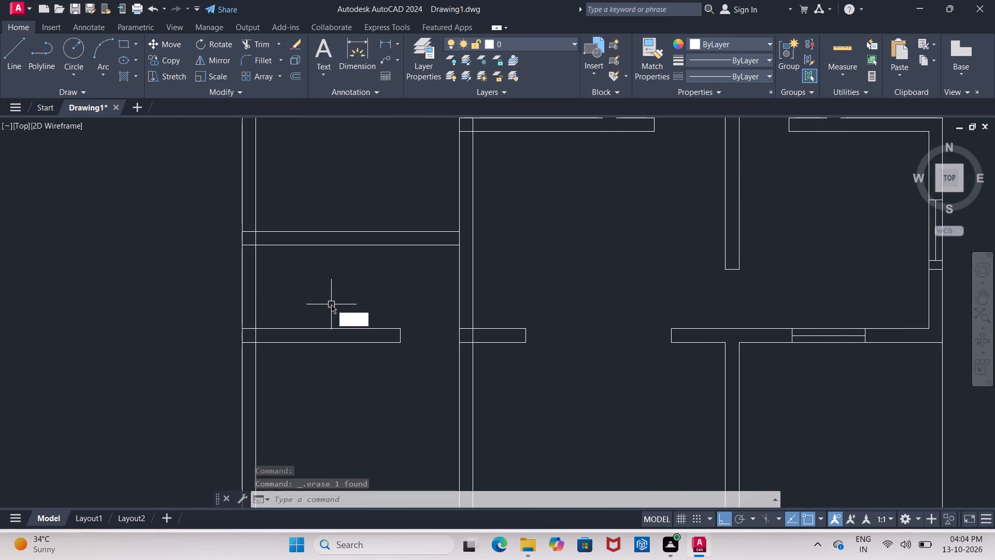
key("Return")
type("4'")
key("Return")
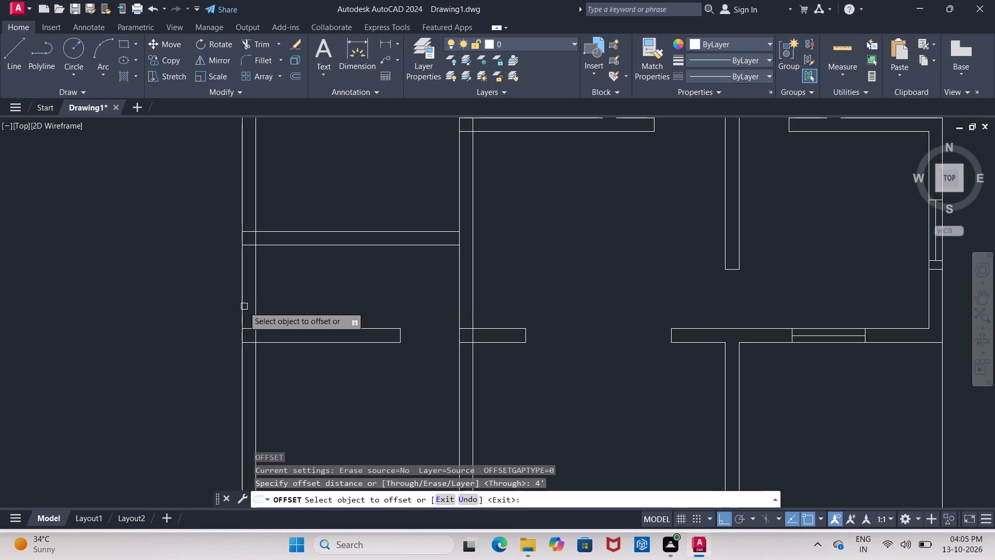
left_click(244, 307)
left_click(284, 330)
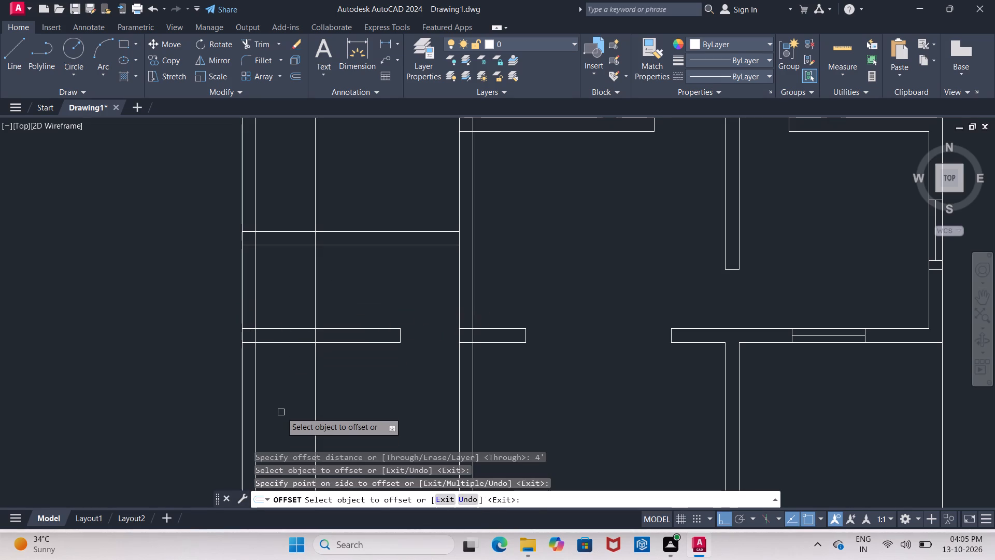
key("Escape")
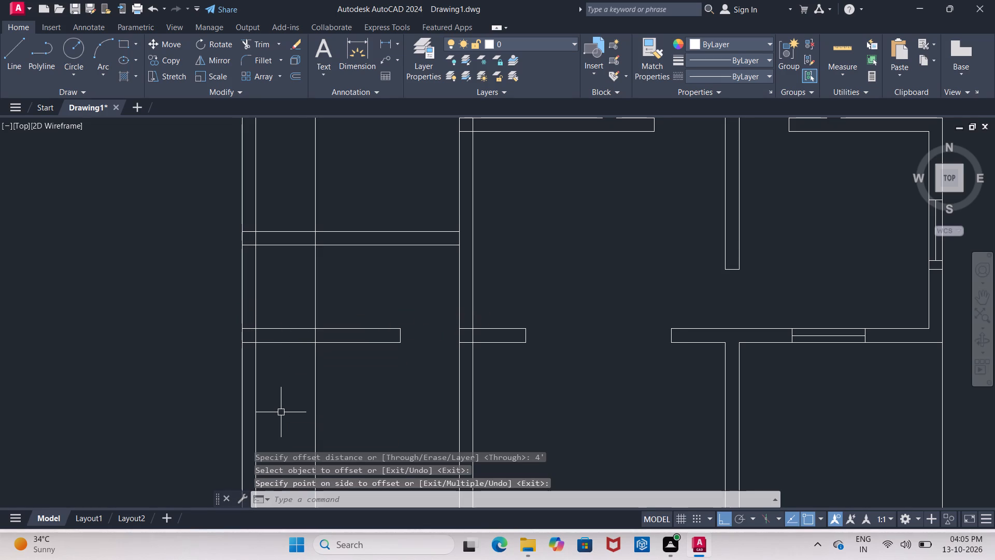
Trim the horizontal wall between the left wall and the 4' offset line to form an opening, and erase the leftover offset line.
middle_click_drag(281, 412, 290, 369)
type("TR")
key("Return")
scroll(297, 371, "up", 1)
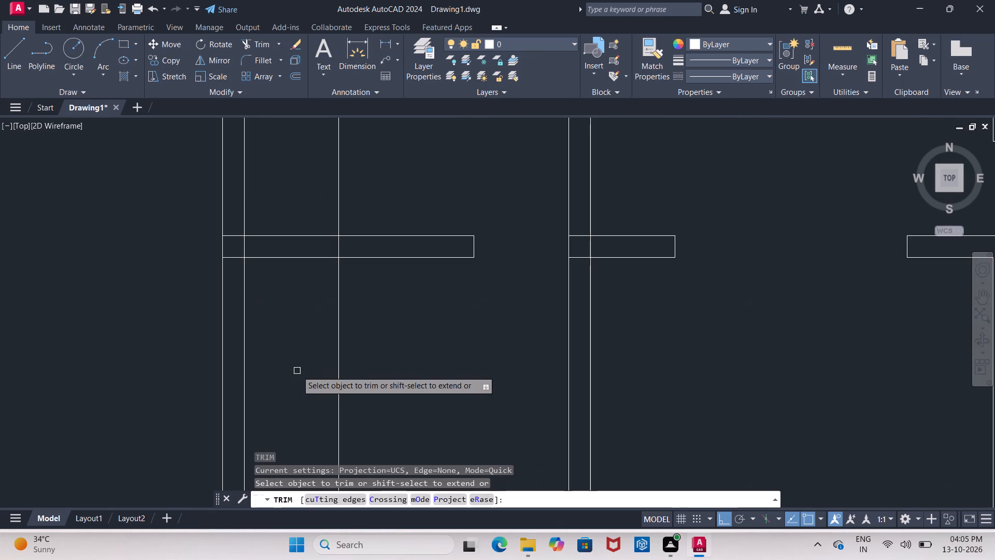
scroll(304, 351, "down", 2)
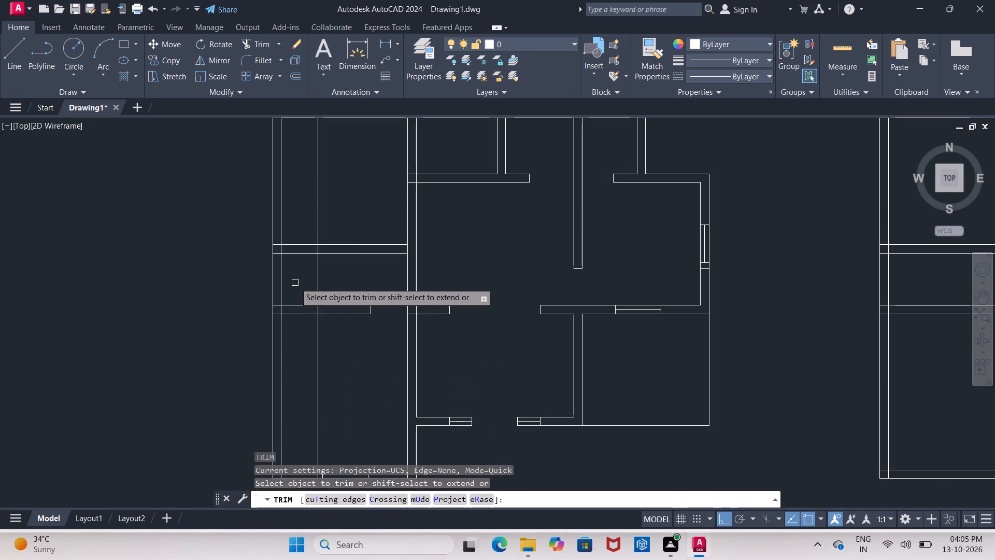
left_click_drag(295, 283, 322, 371)
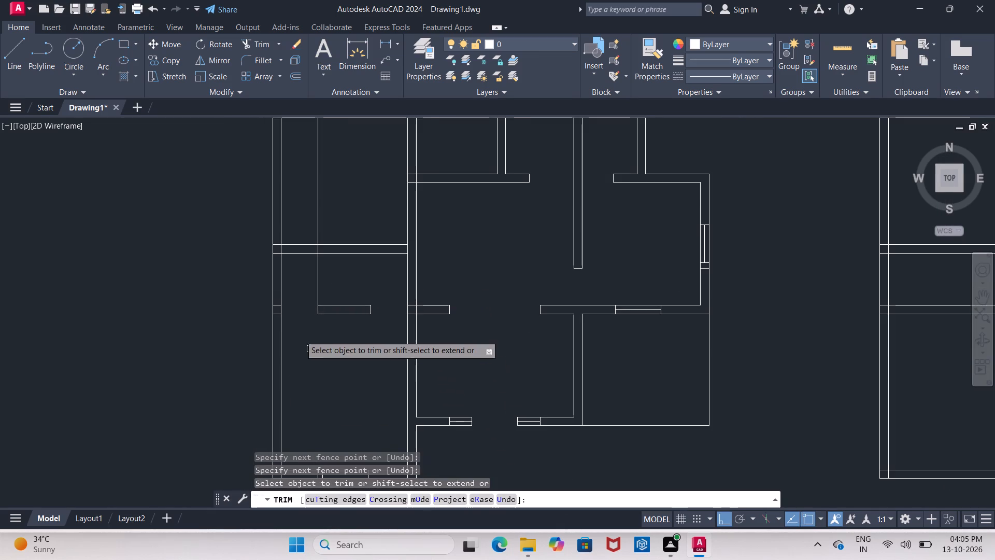
left_click_drag(298, 270, 348, 290)
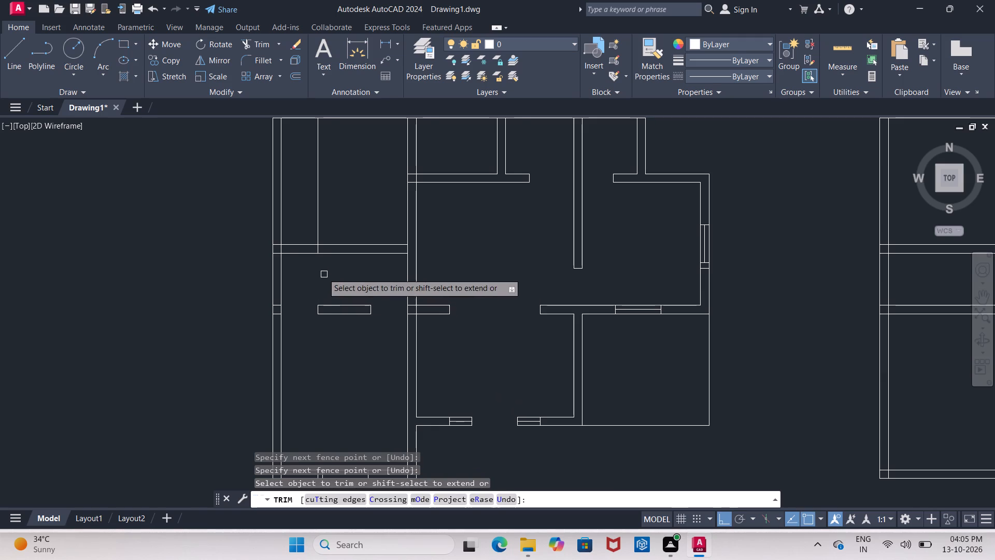
key("Escape")
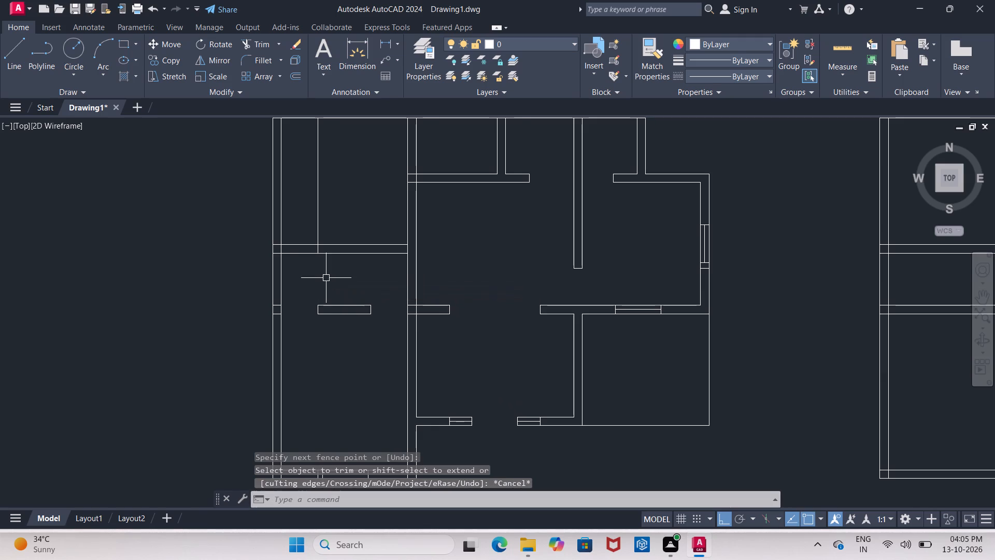
left_click(318, 201)
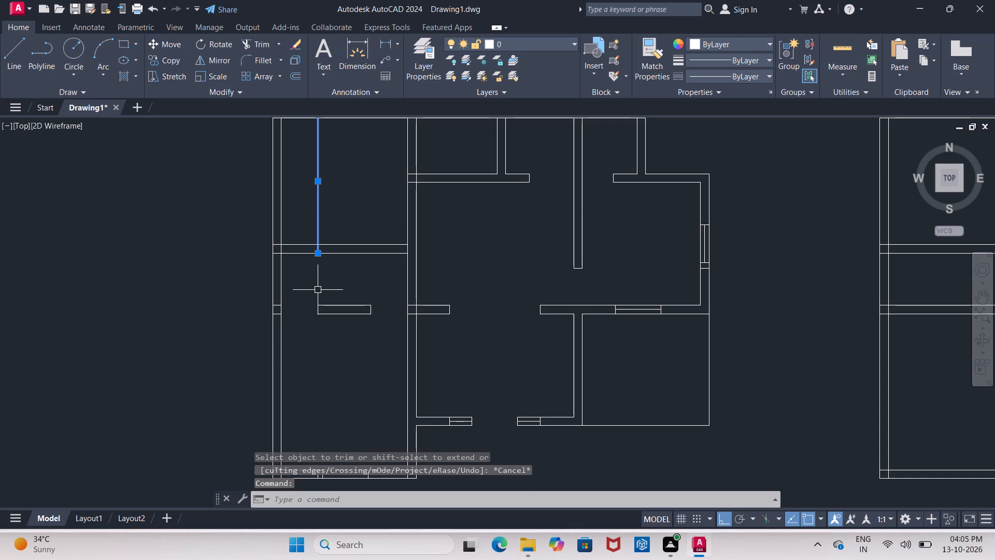
key("Delete")
Offset the inner line of the left room's left wall 6'7" into the room.
key("o")
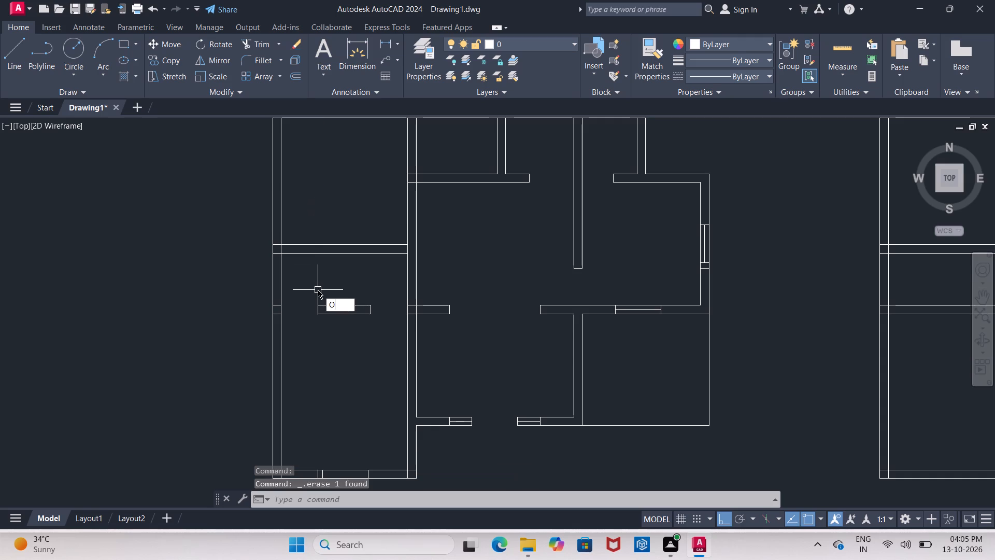
key("Return")
type("4'7")
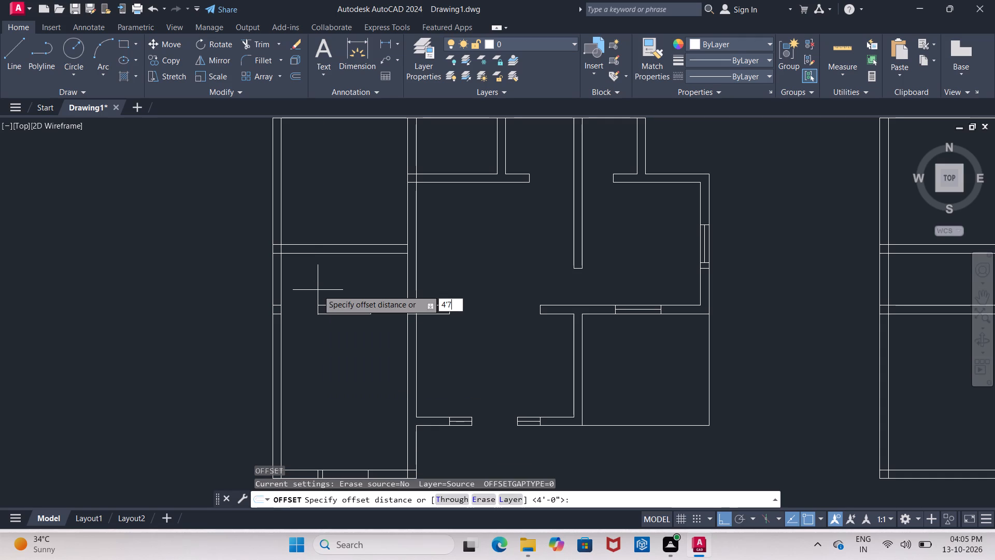
key("BackSpace")
key("BackSpace")
key("BackSpace")
key("BackSpace")
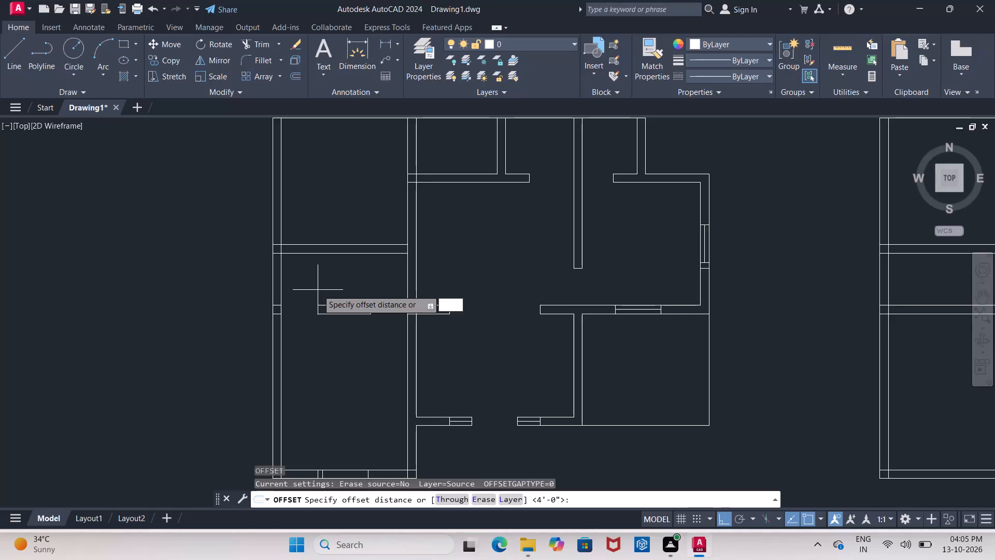
key("6")
type("'7")
key("shift+quotedbl")
key("Return")
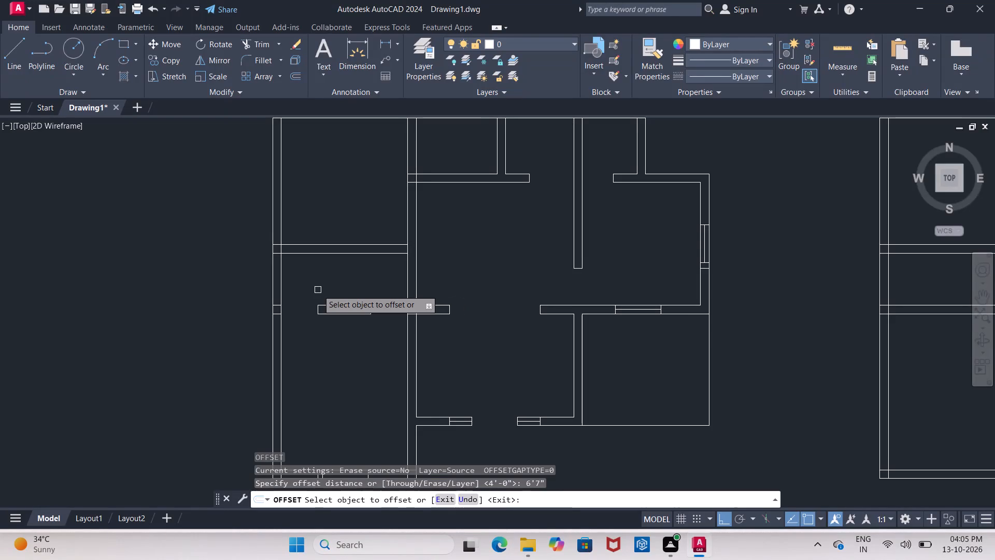
left_click(284, 285)
left_click(283, 287)
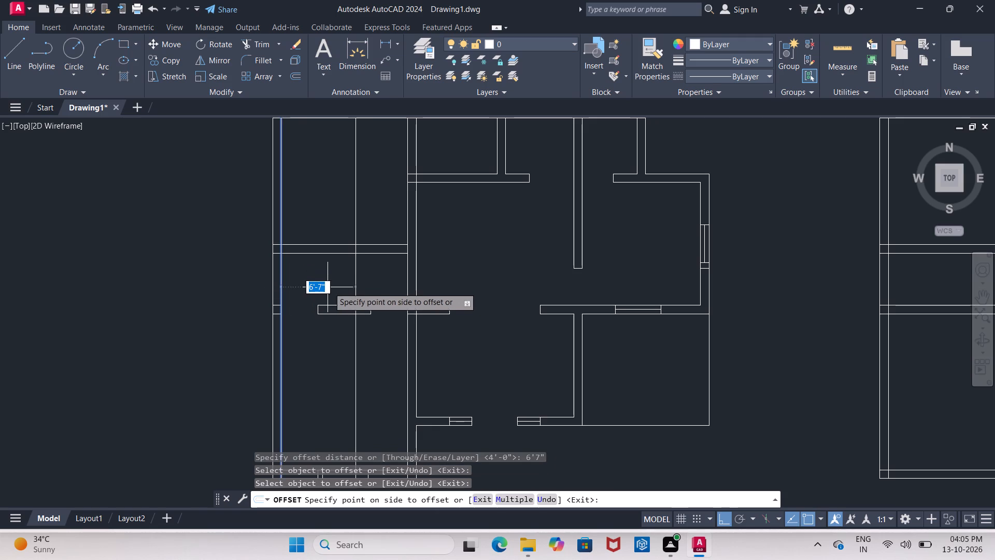
left_click(340, 288)
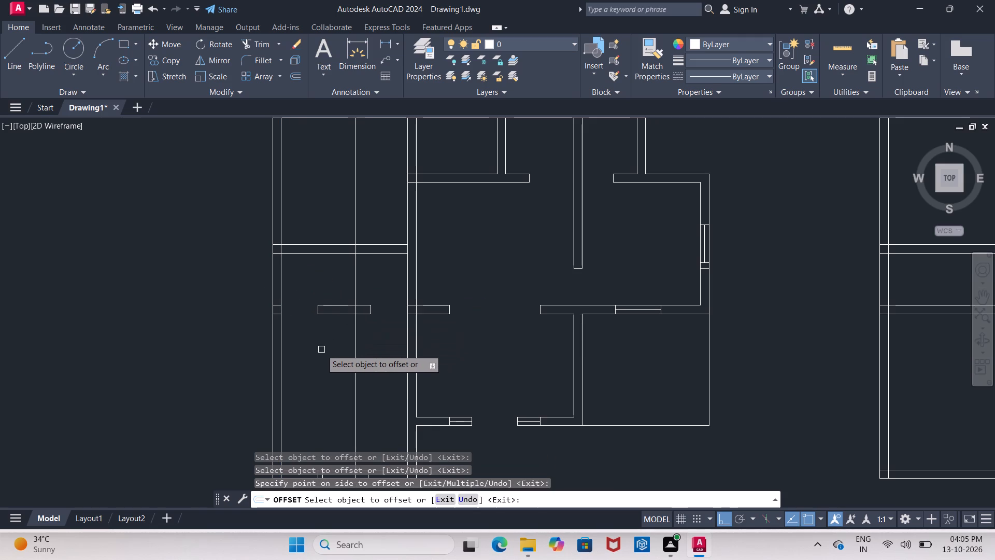
Offset the new vertical line 9" away from the left wall to give the partition its thickness.
key("Return")
key("Return")
type("9\"")
key("Return")
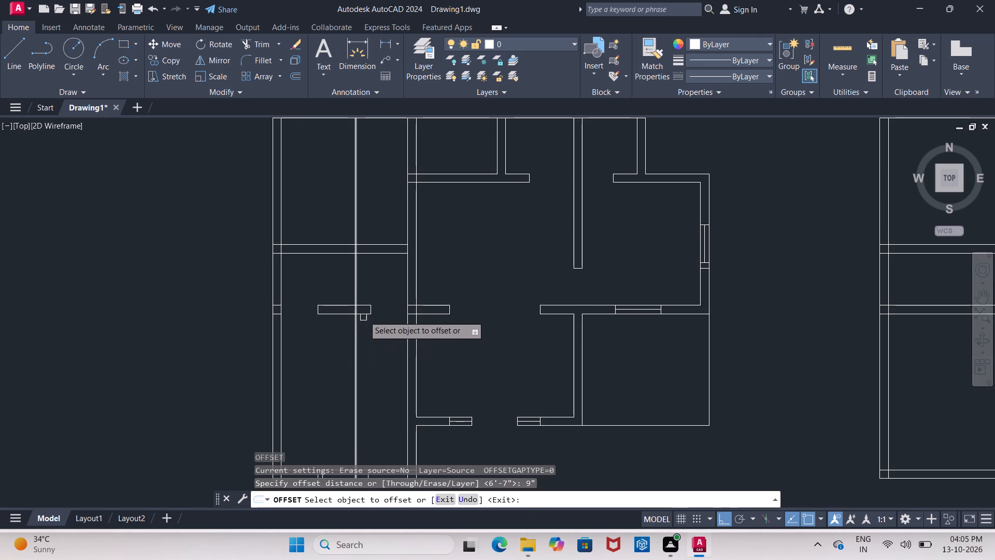
left_click(357, 288)
left_click(362, 289)
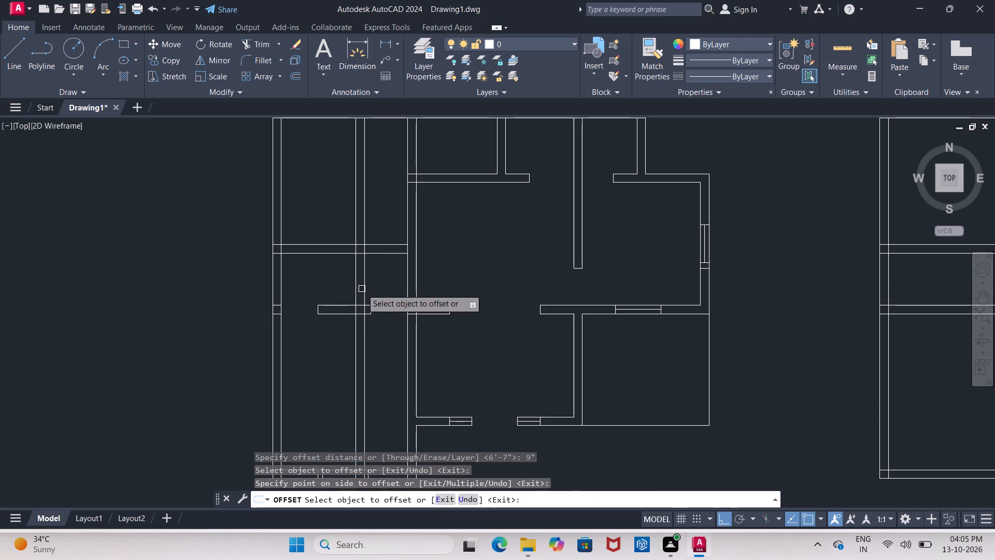
middle_click_drag(336, 352, 365, 351)
key("Escape")
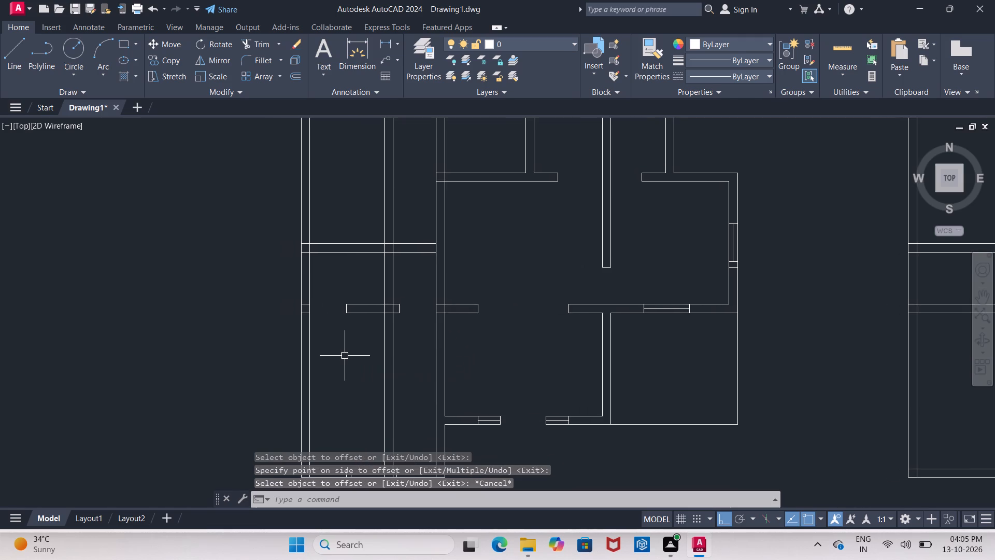
Trim both partition lines above the upper horizontal wall and below the lower wall segment, keeping the partition between them.
key("t")
key("r")
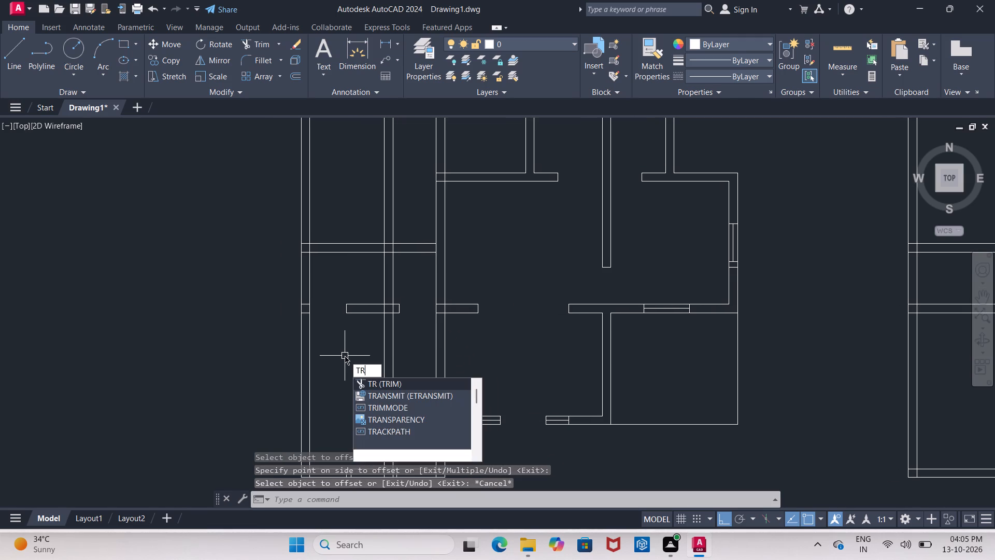
left_click(366, 385)
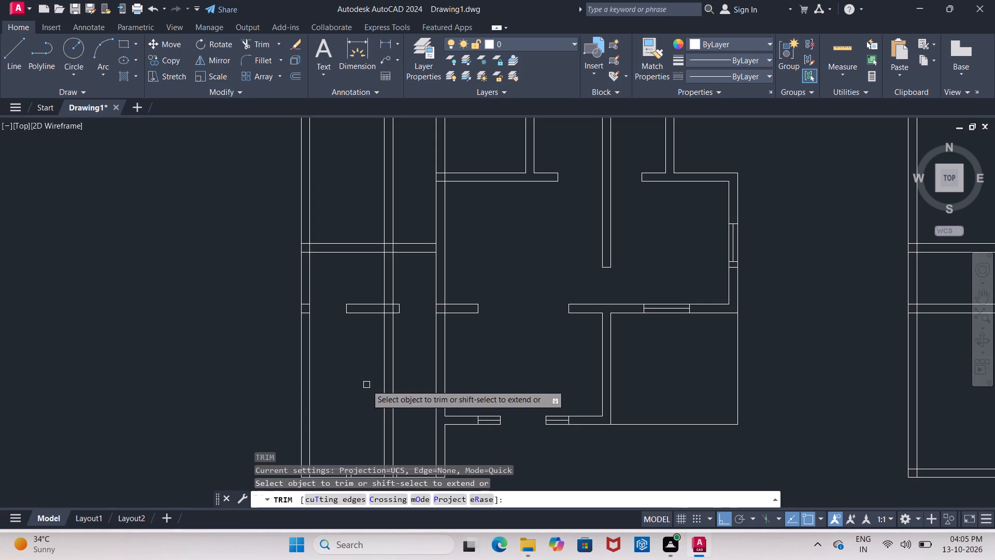
left_click(383, 210)
left_click(393, 217)
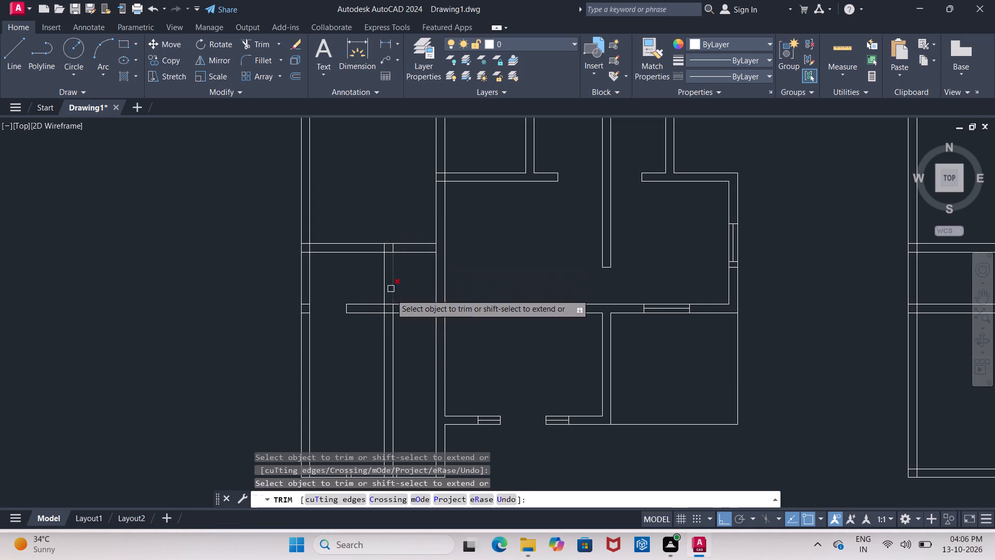
left_click(388, 346)
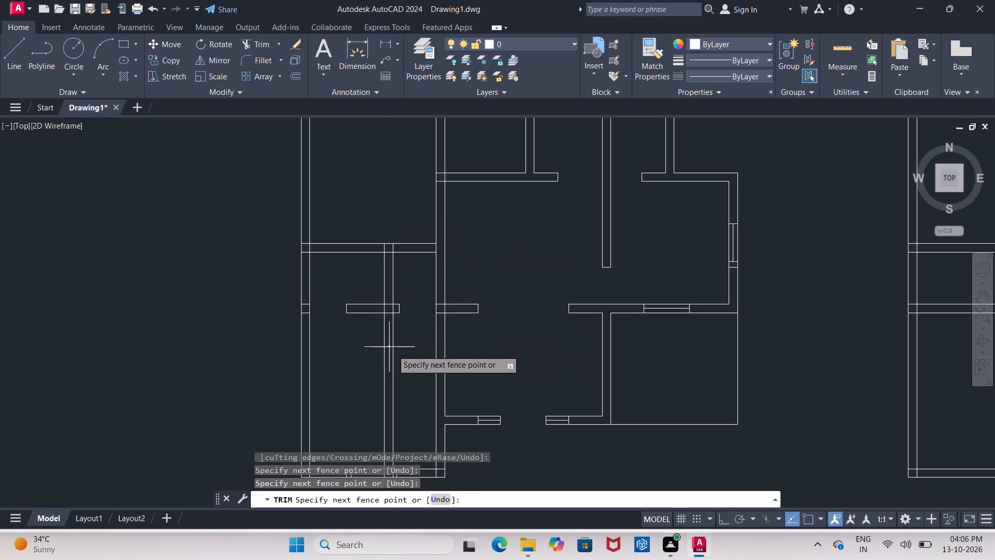
left_click(393, 351)
left_click(385, 348)
Trim the overlapping lines where the new partition meets the upper horizontal wall and the lower wall segment to open both junctions.
scroll(384, 264, "up", 2)
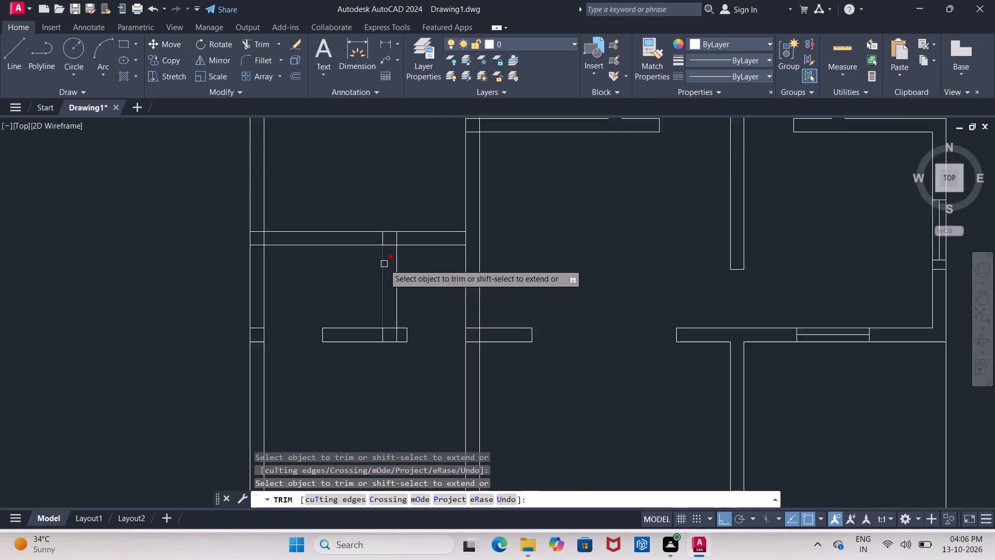
scroll(384, 264, "up", 1)
left_click(390, 215)
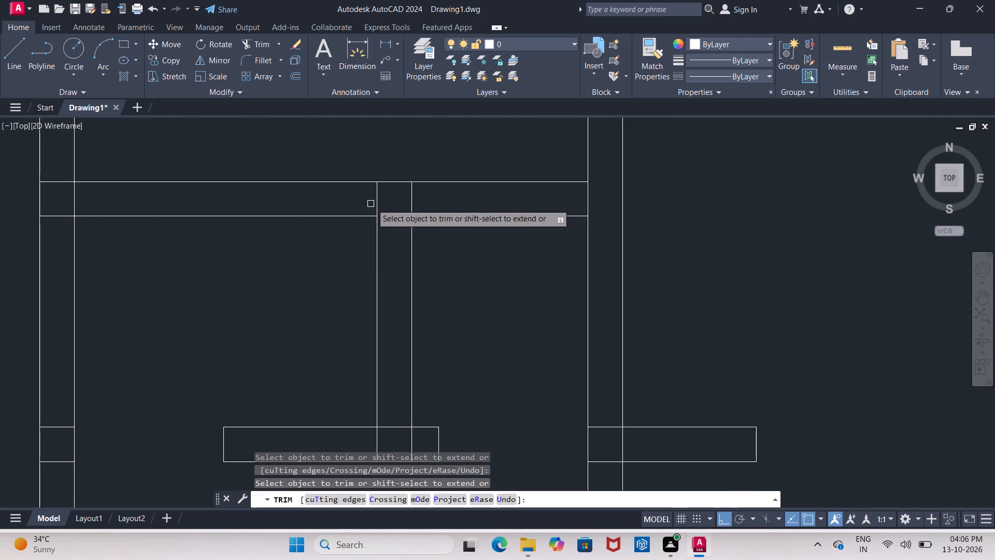
left_click(375, 203)
left_click(410, 205)
scroll(403, 218, "down", 2)
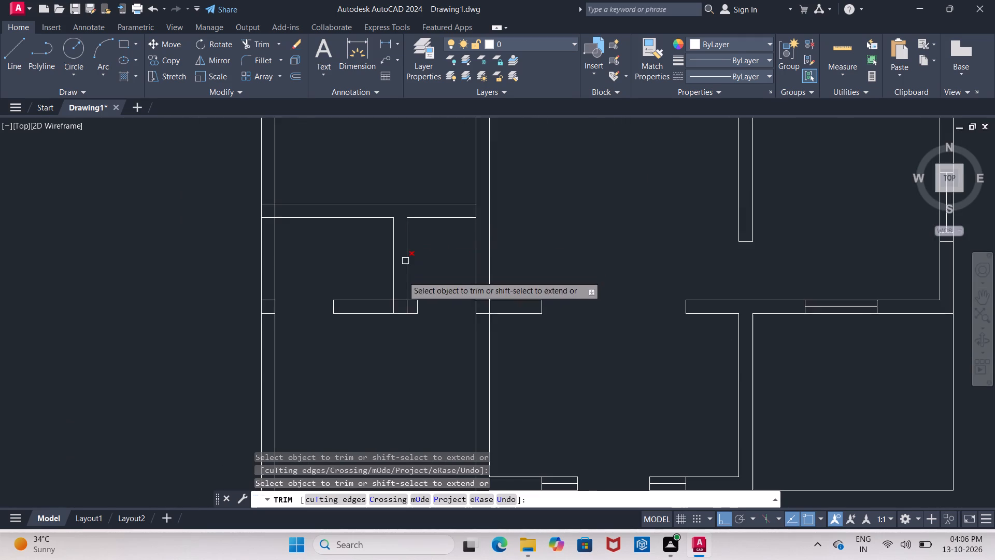
scroll(391, 303, "up", 3)
left_click(391, 309)
left_click(448, 310)
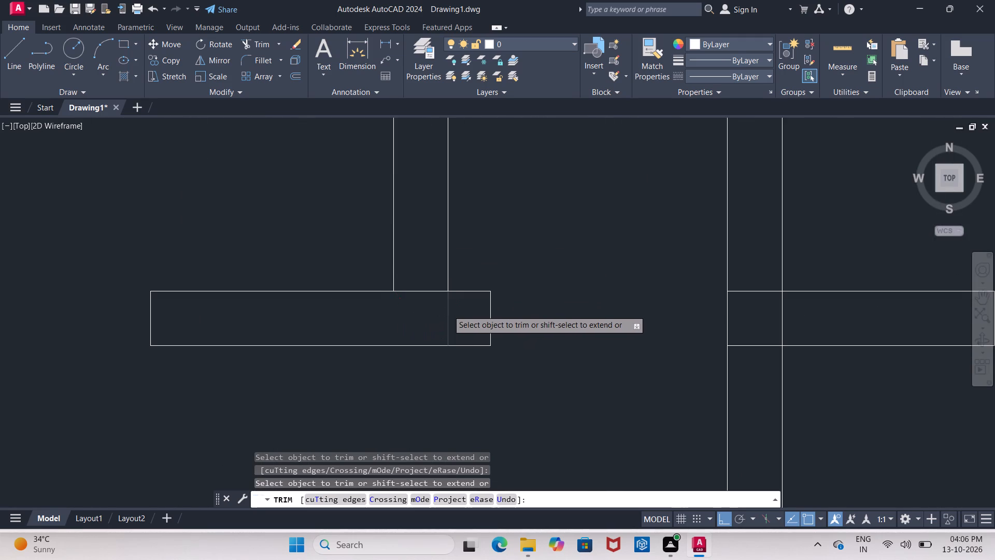
left_click(429, 292)
left_click(428, 289)
scroll(428, 289, "down", 2)
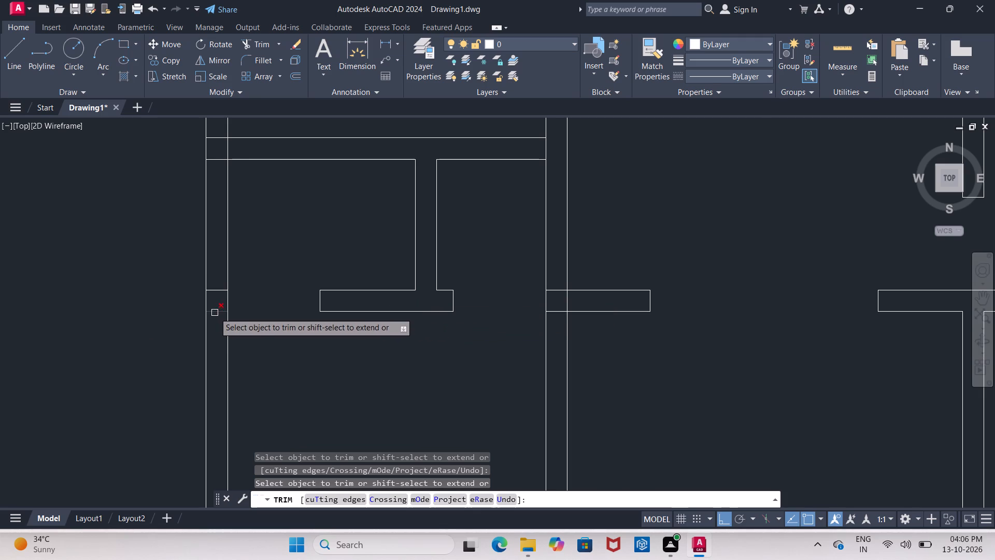
Trim the two short leftover lines crossing the left outer wall beside the new opening.
scroll(215, 313, "up", 2)
left_click(215, 234)
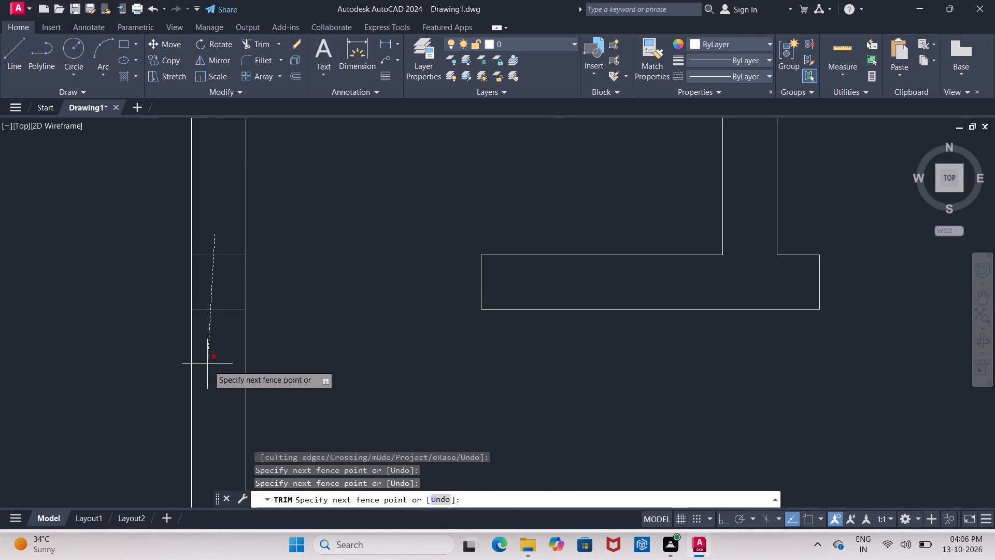
left_click(211, 369)
scroll(211, 368, "down", 5)
scroll(204, 321, "up", 1)
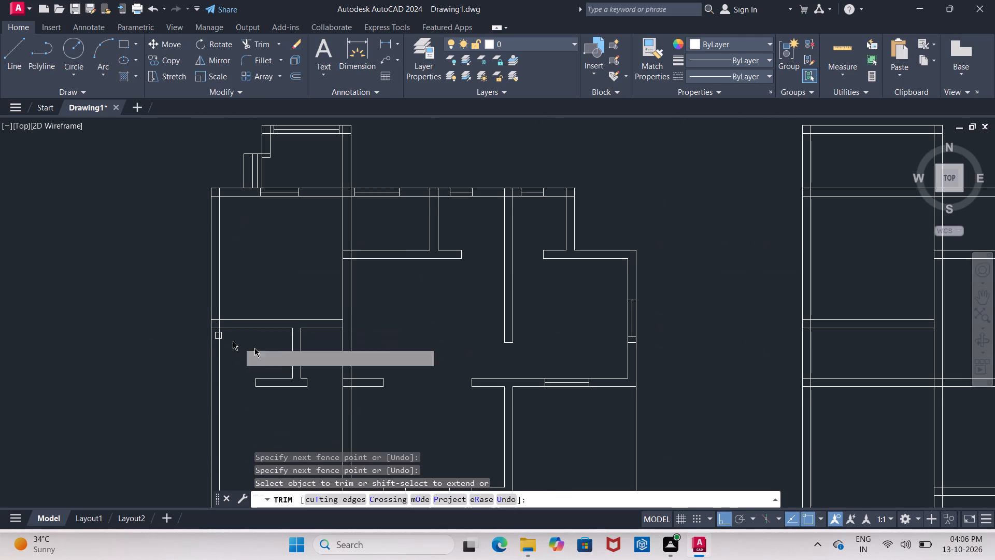
middle_click_drag(278, 367, 336, 317)
scroll(289, 311, "up", 1)
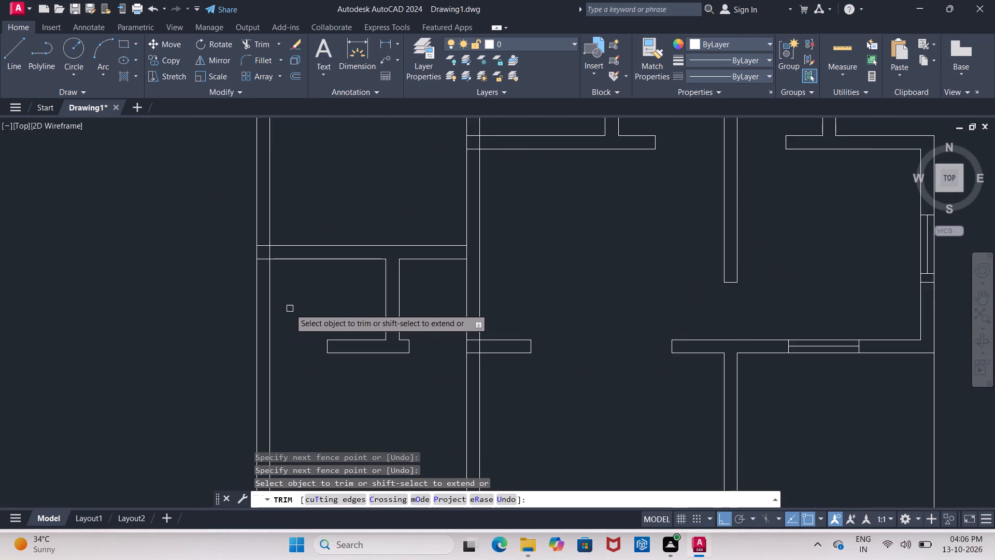
middle_click_drag(300, 306, 344, 302)
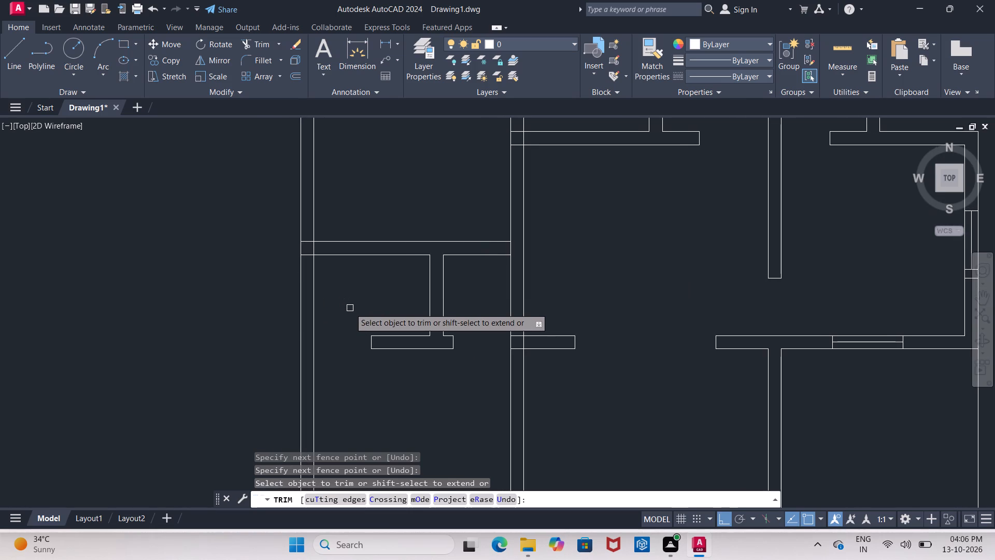
key("Escape")
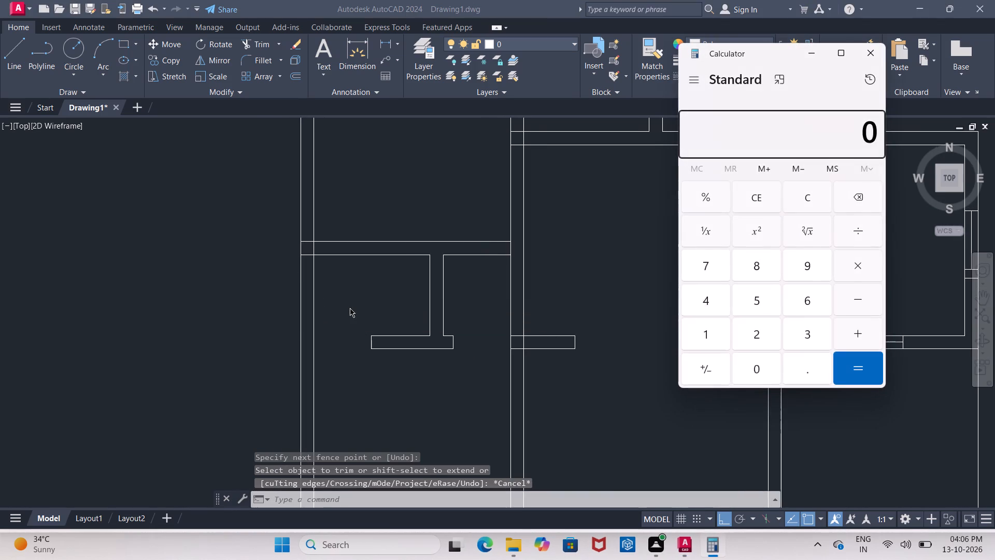
Divide 4.7 by 2 in the Calculator.
key("4")
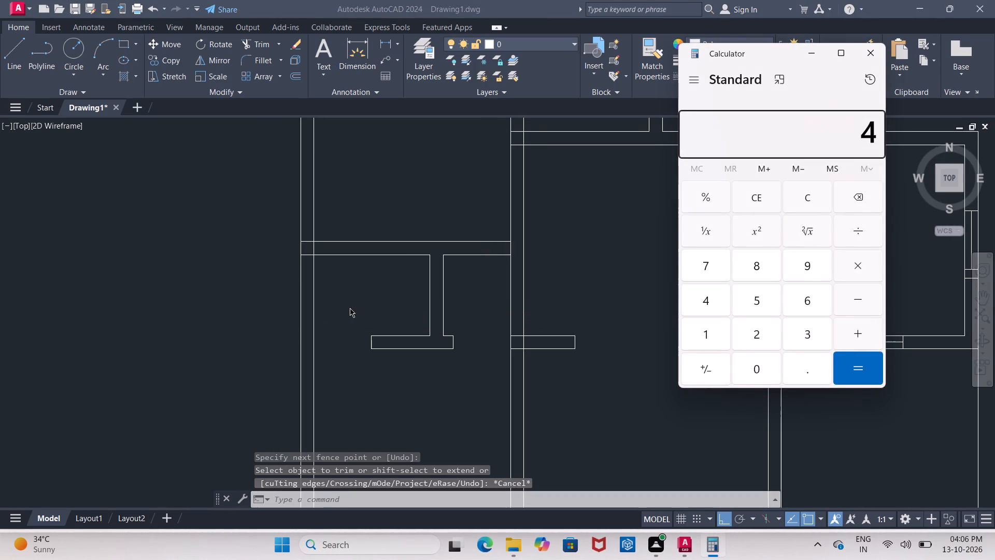
key("period")
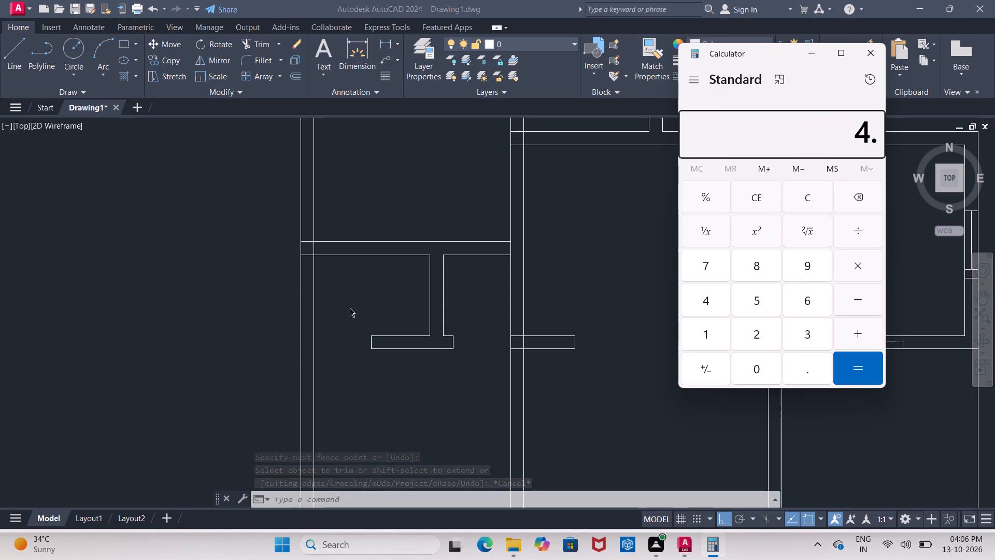
key("7")
key("slash")
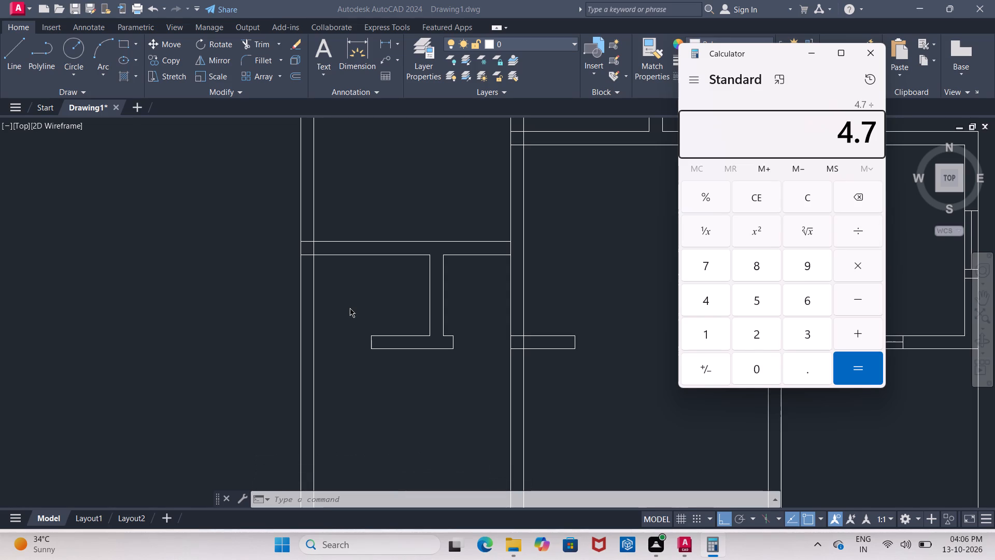
key("2")
key("Return")
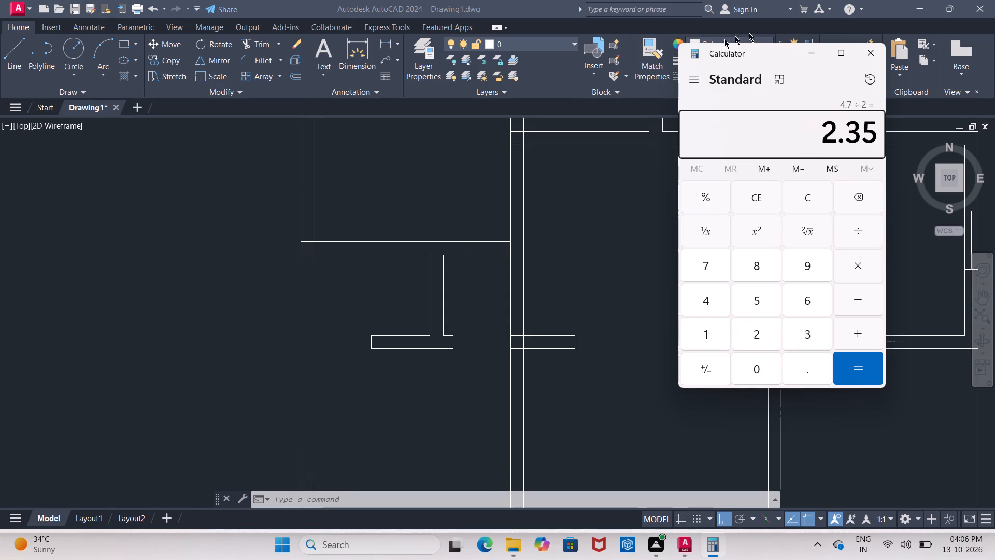
Close the Calculator and return to the drawing.
left_click(864, 58)
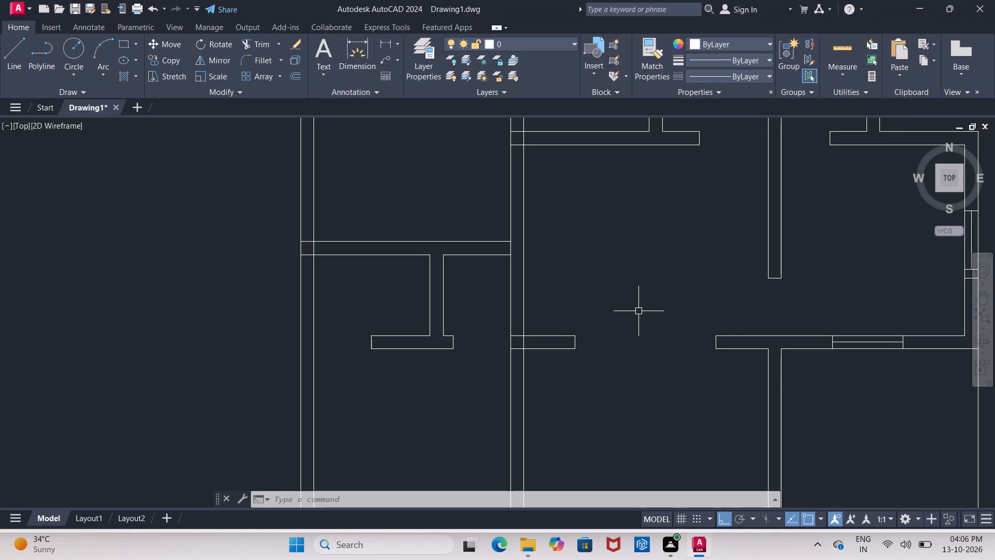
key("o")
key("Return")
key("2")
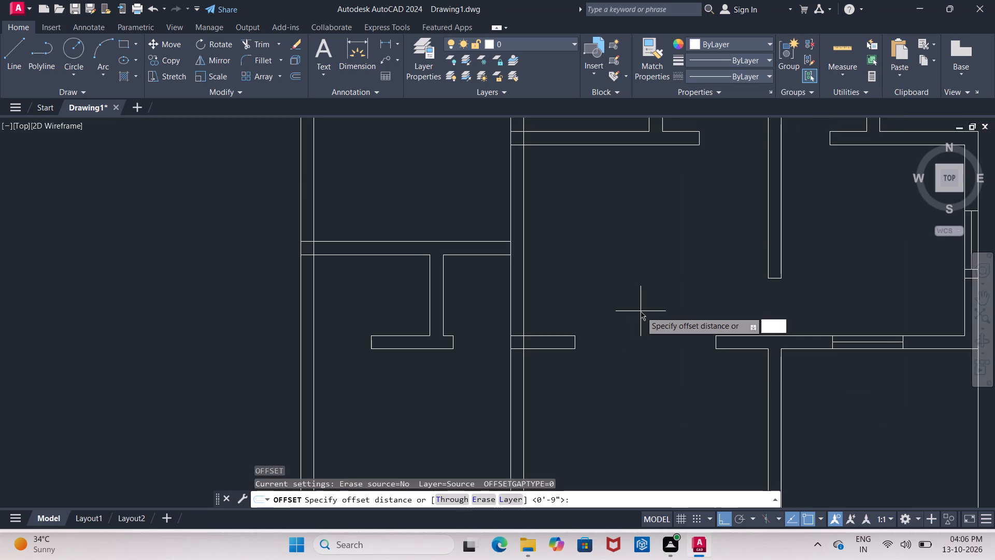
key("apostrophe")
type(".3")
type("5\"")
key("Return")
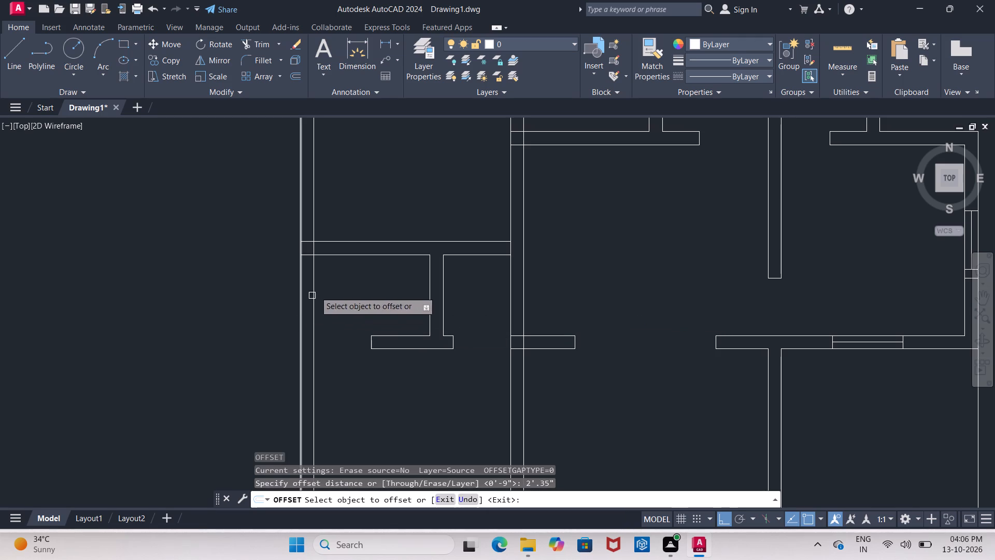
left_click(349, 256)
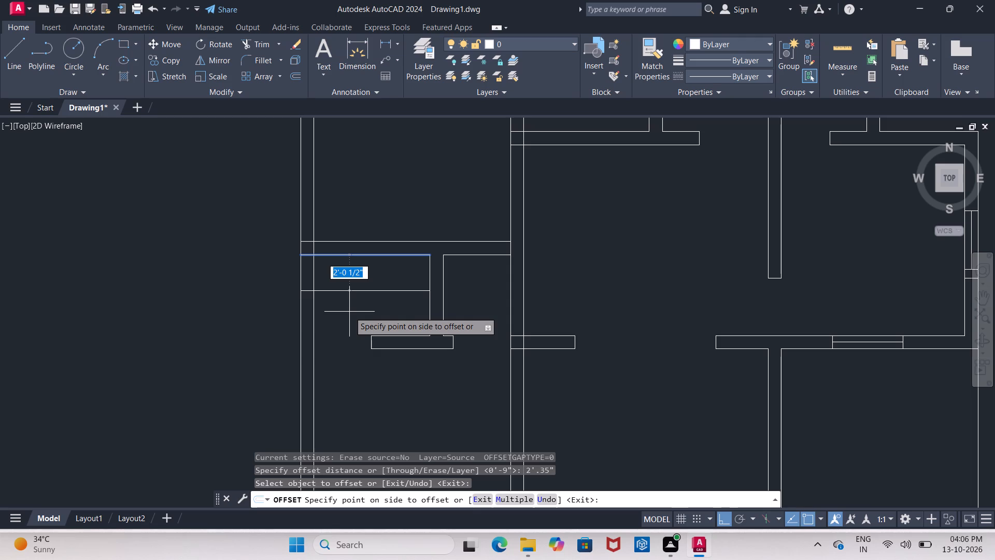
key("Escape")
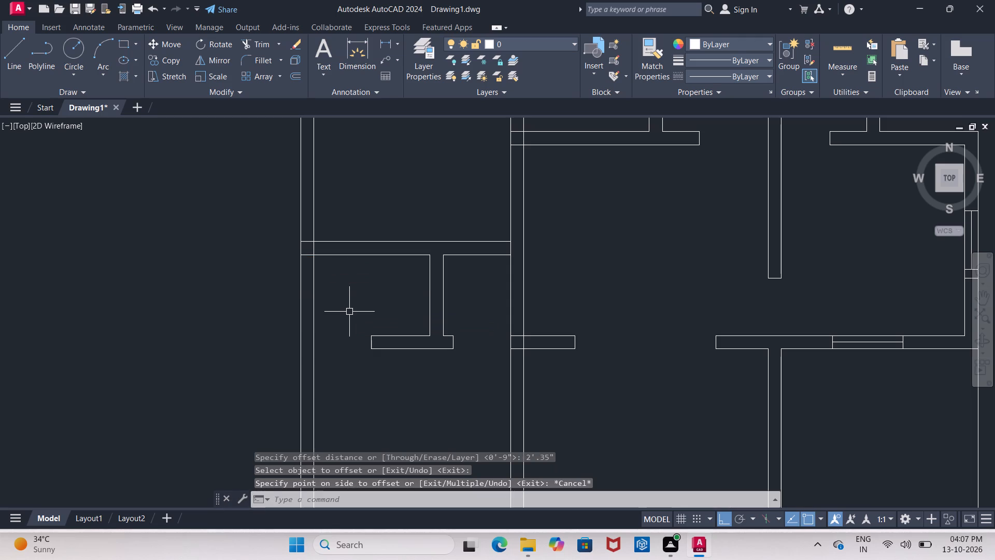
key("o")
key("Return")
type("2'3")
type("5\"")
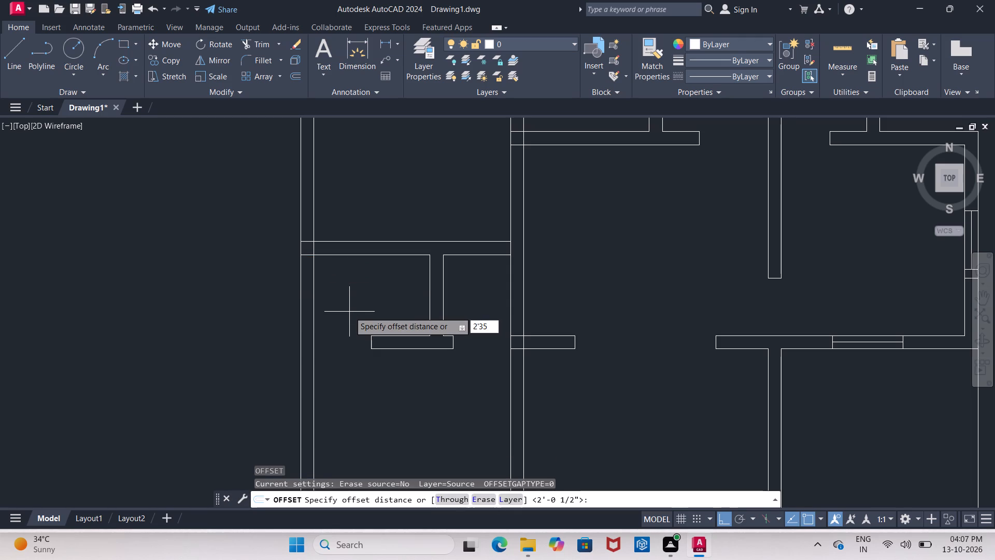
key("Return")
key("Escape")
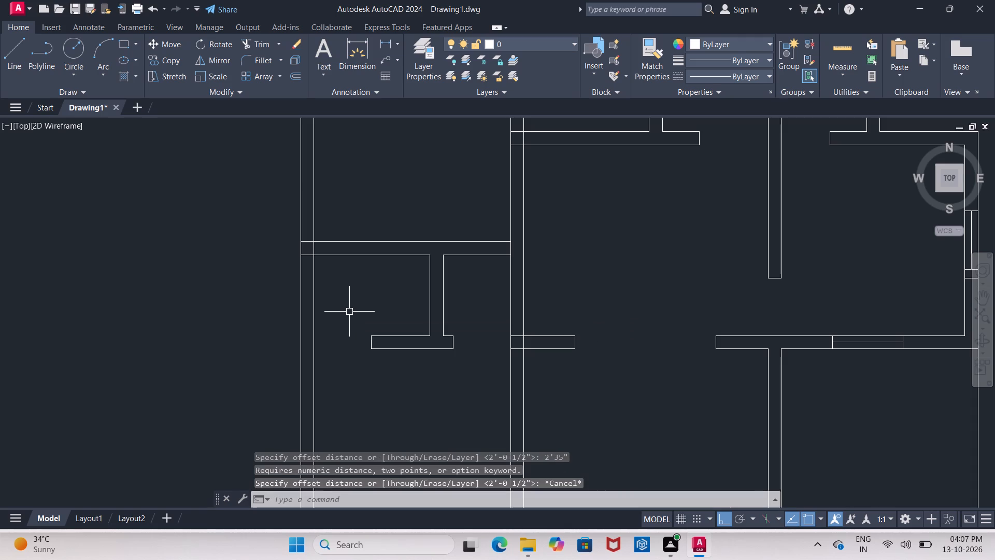
Offset the lower line of the upper horizontal wall, left of the partition, 2' downward into the small room.
key("o")
key("Return")
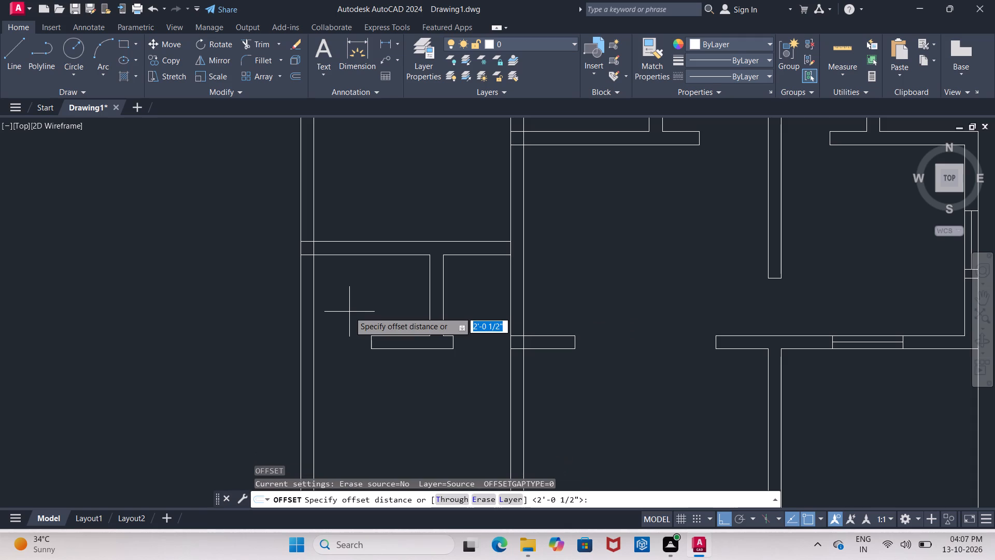
type("2'")
key("Return")
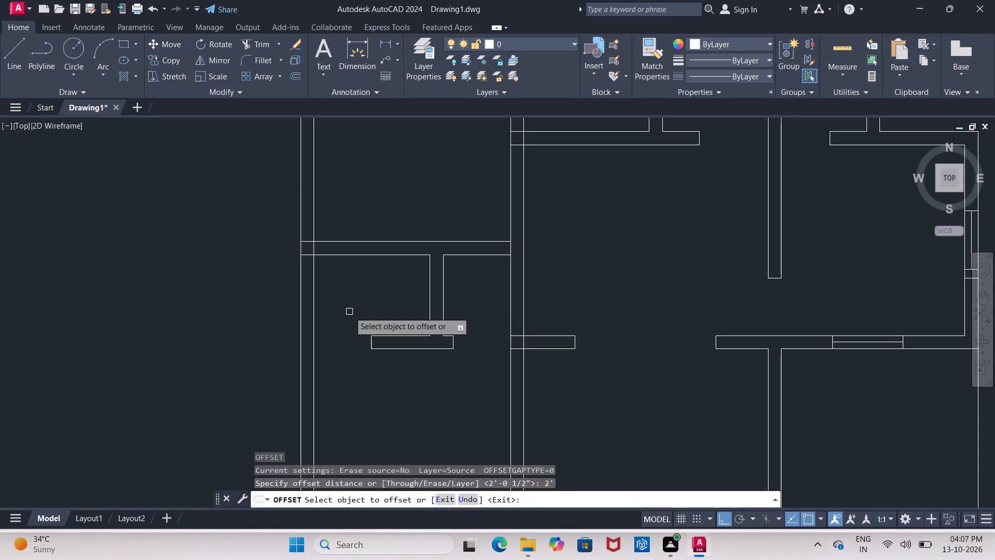
left_click_drag(363, 257, 363, 261)
left_click(355, 304)
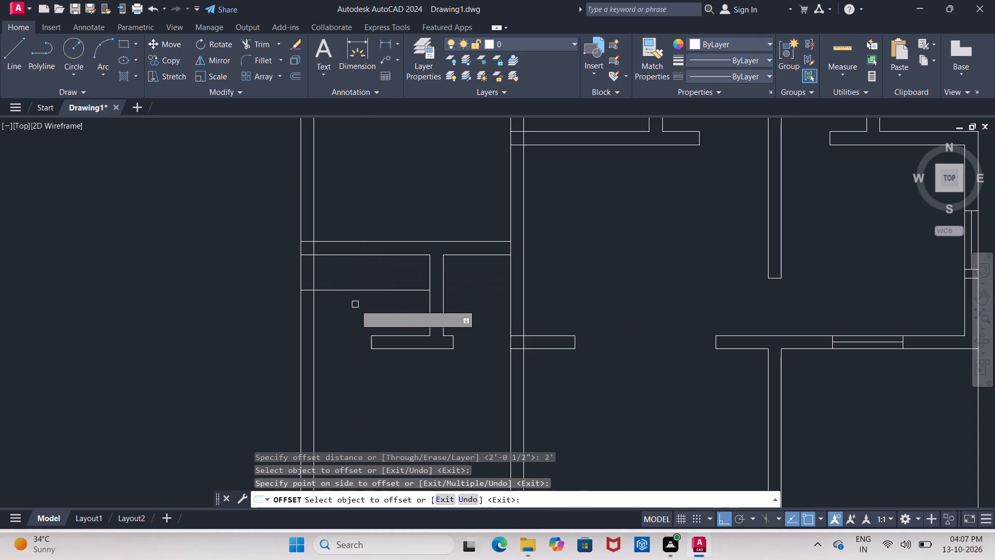
key("Return")
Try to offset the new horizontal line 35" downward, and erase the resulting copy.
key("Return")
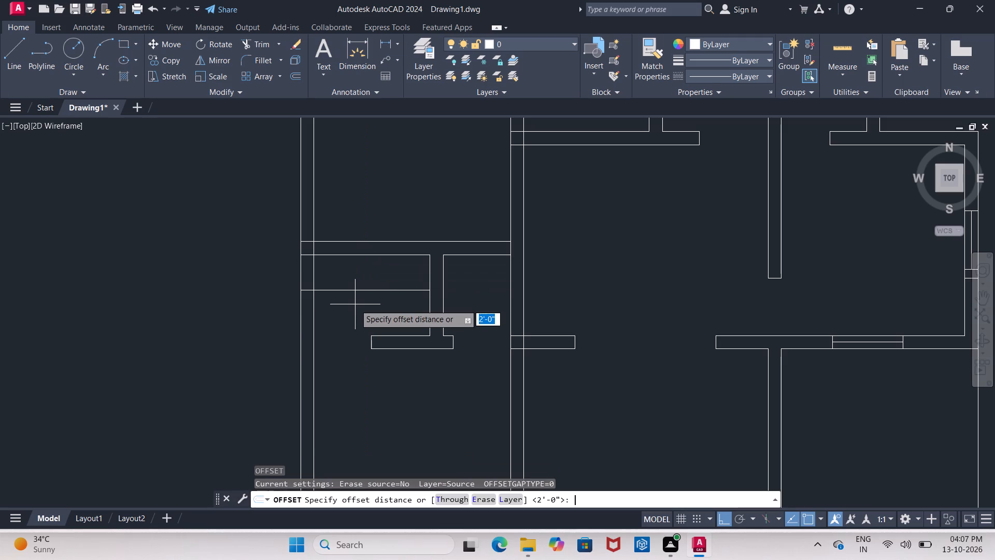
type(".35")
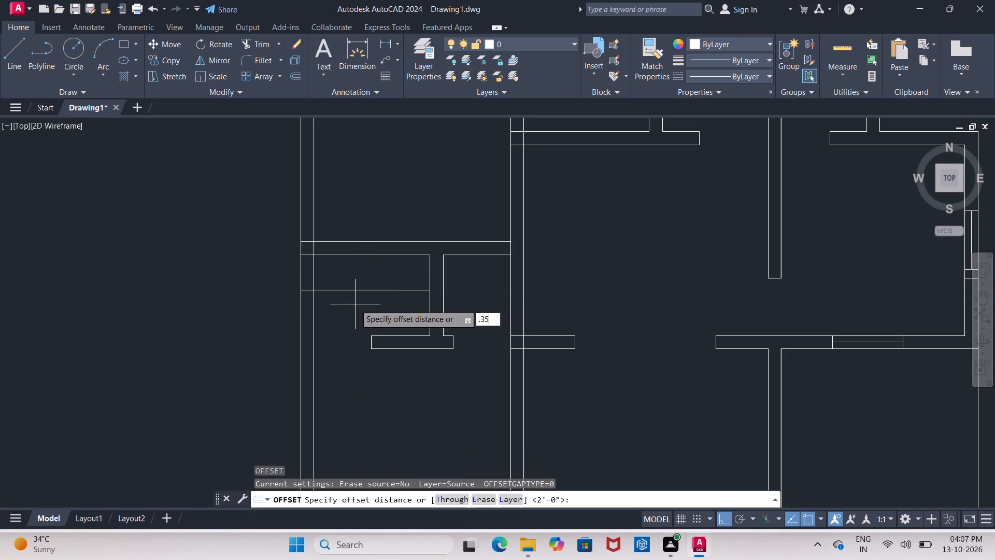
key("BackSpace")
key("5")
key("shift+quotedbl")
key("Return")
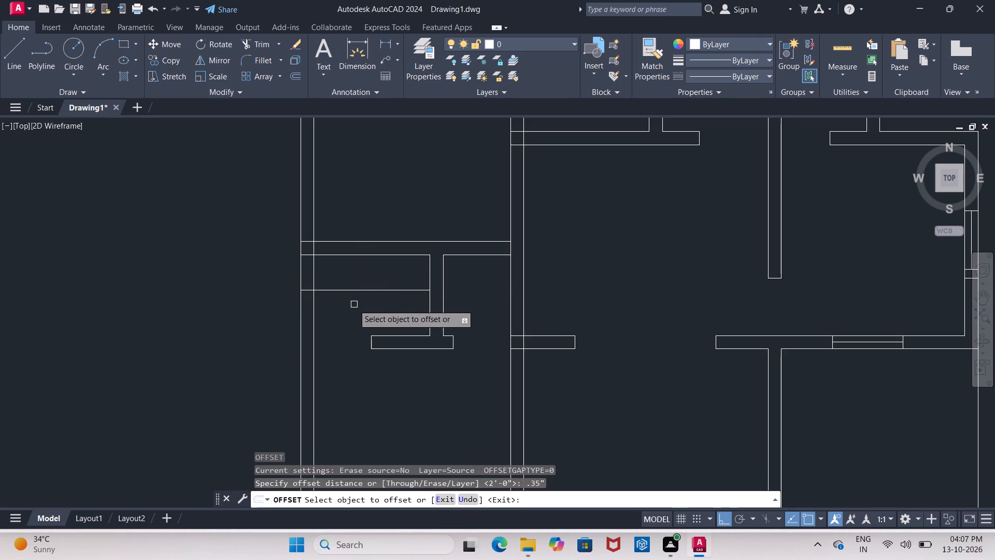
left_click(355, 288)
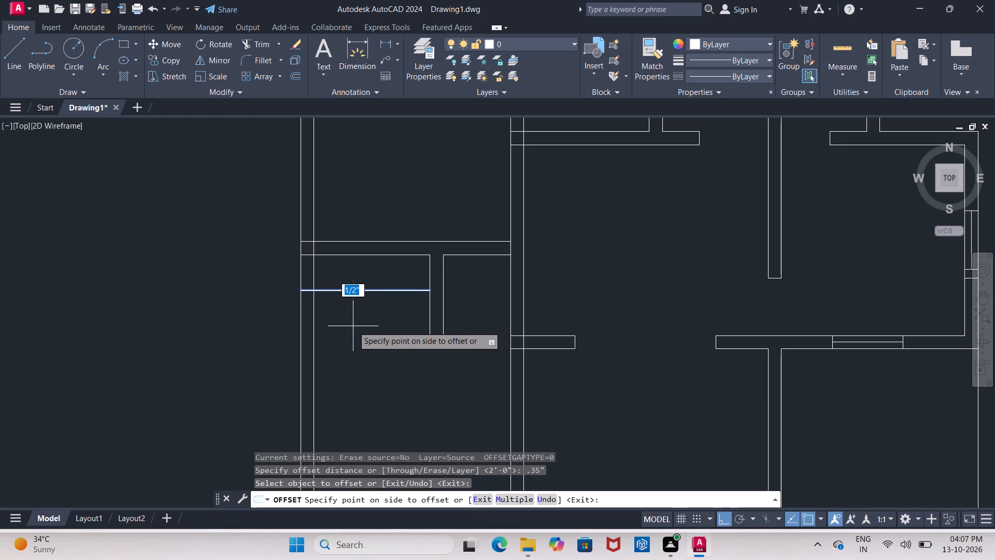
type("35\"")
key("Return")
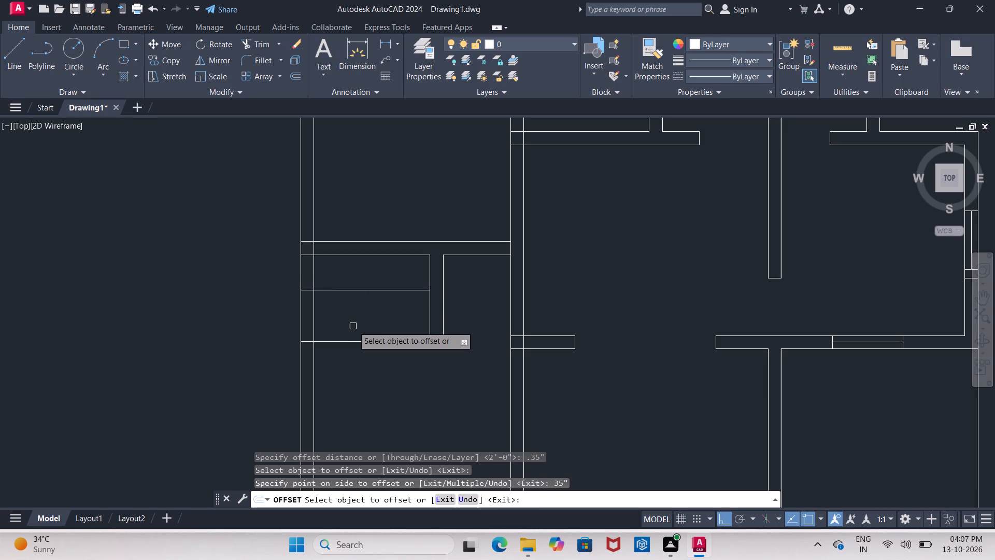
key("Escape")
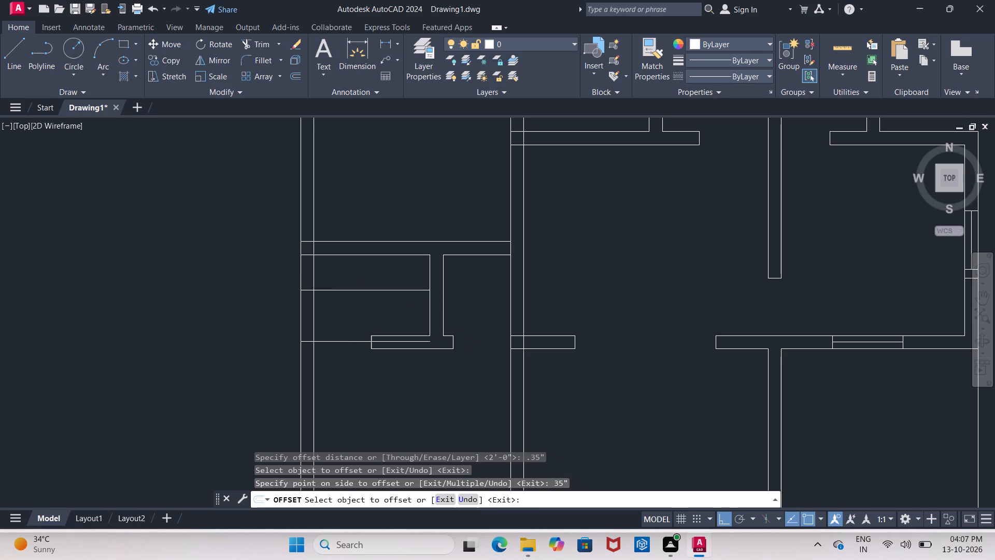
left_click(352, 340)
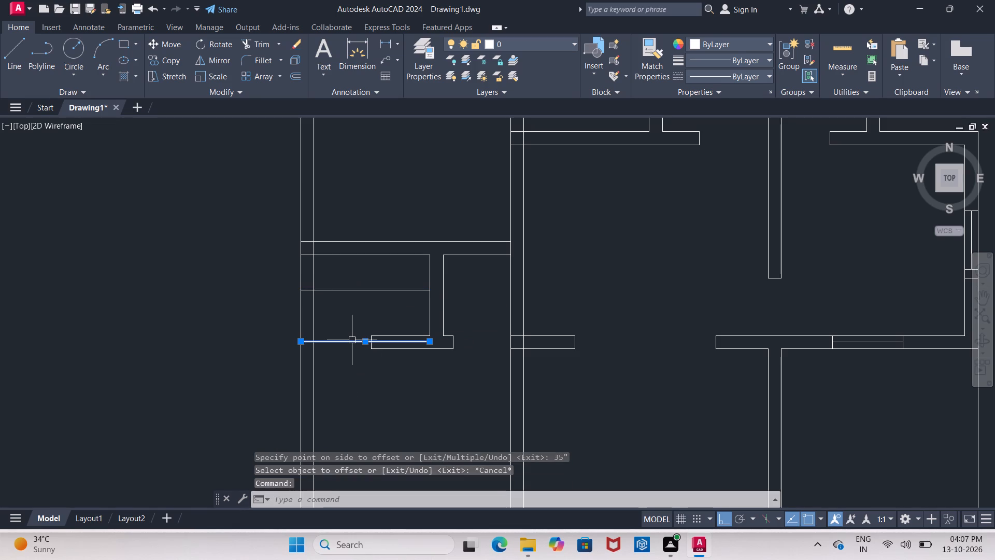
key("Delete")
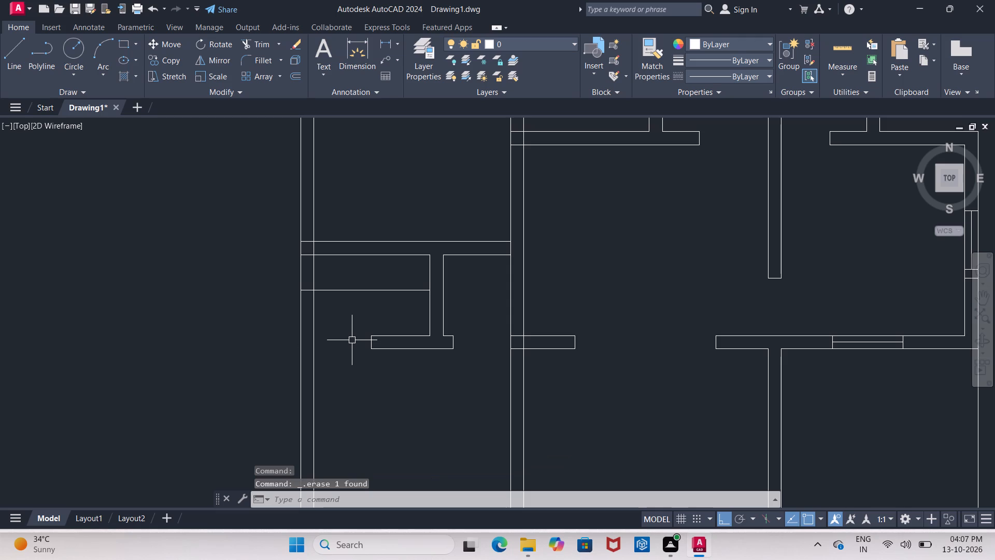
Offset the remaining horizontal line in the small room 1' below and 1' above.
key("o")
key("Return")
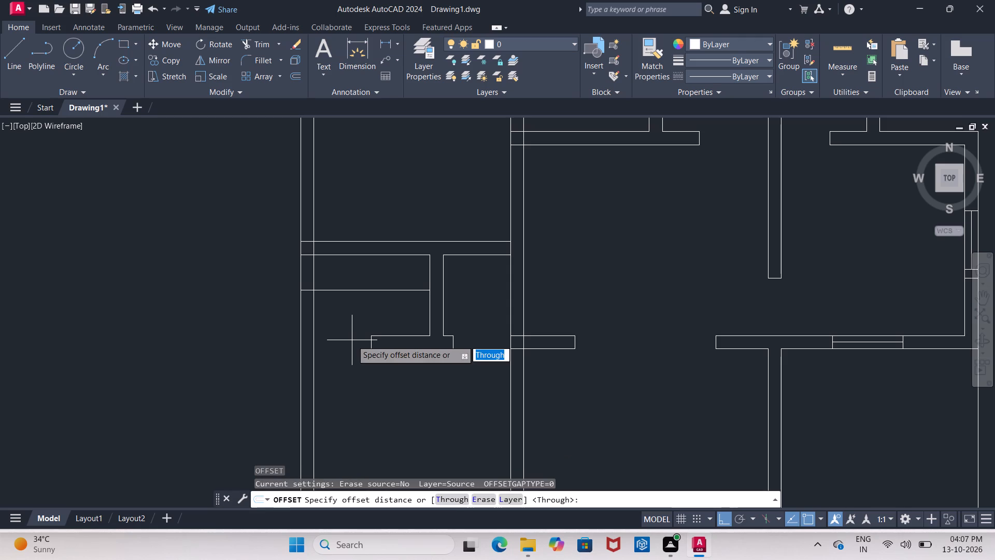
type("1'")
key("Return")
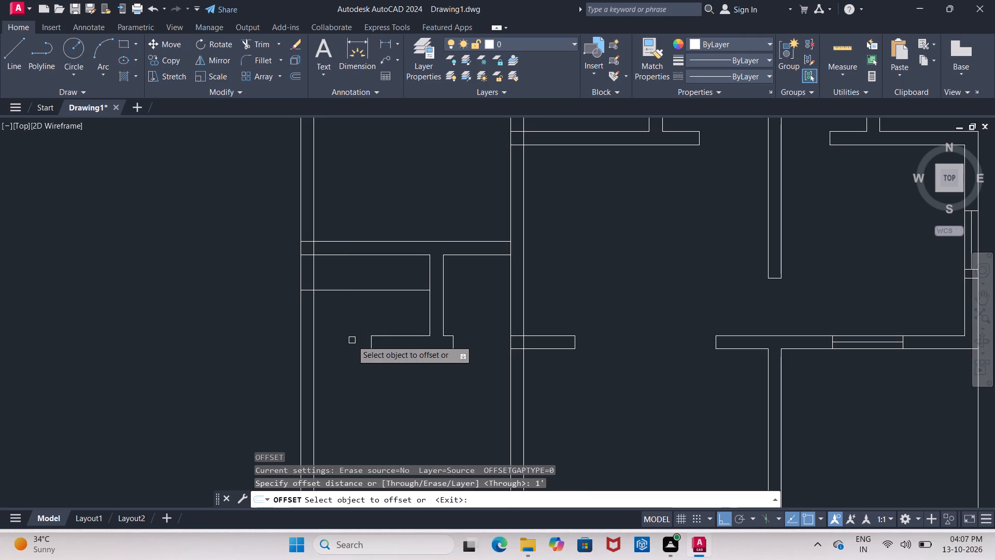
scroll(352, 340, "up", 1)
left_click(335, 263)
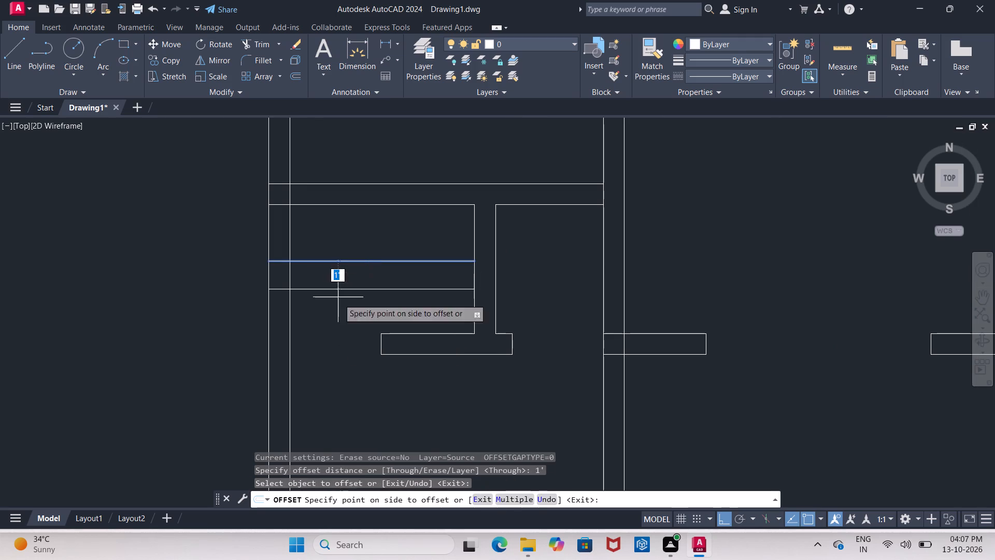
left_click(339, 308)
left_click(343, 263)
left_click(343, 223)
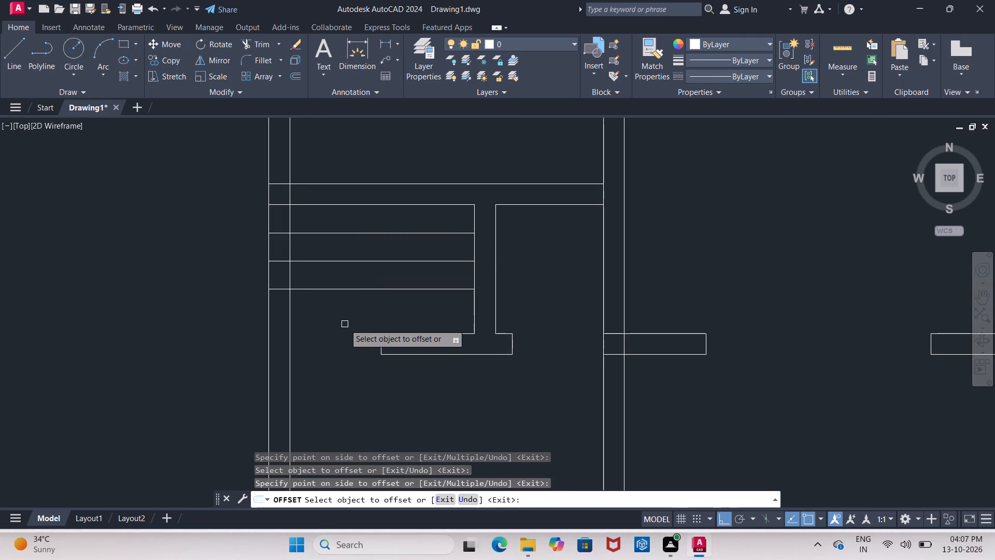
key("Escape")
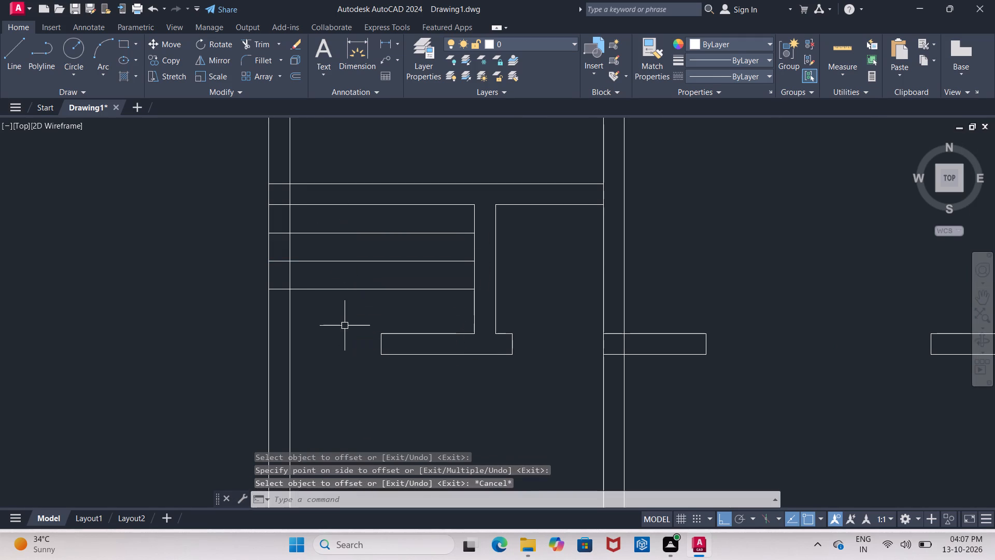
Trim the three offset lines inside the room and the middle one across the left outer wall, keeping two window edge lines.
type("TR")
key("Return")
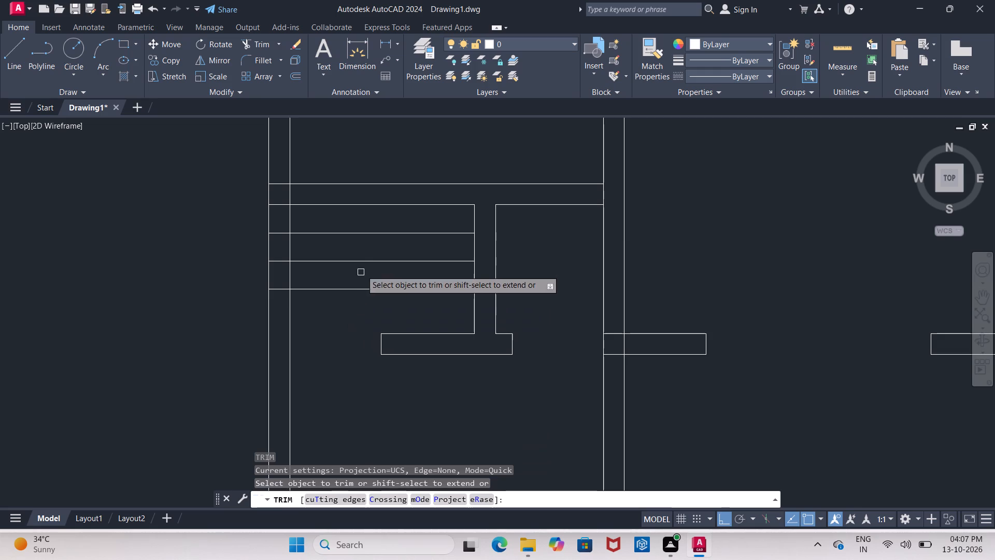
left_click(361, 223)
left_click(342, 319)
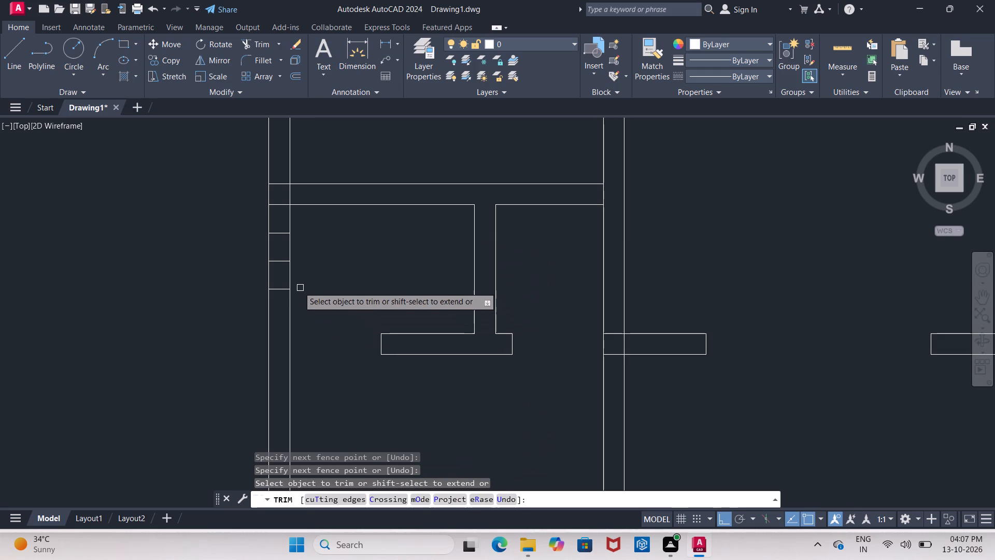
left_click(281, 263)
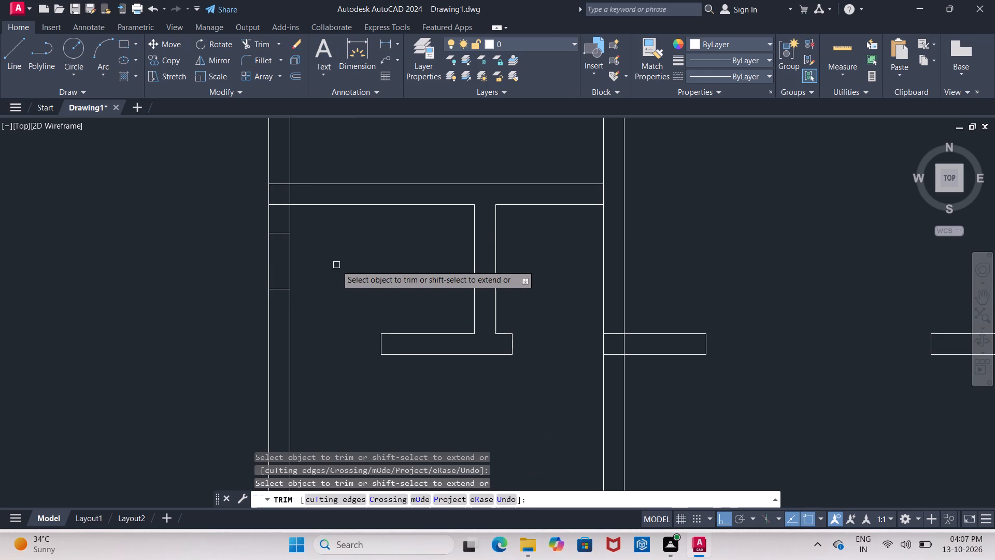
key("Return")
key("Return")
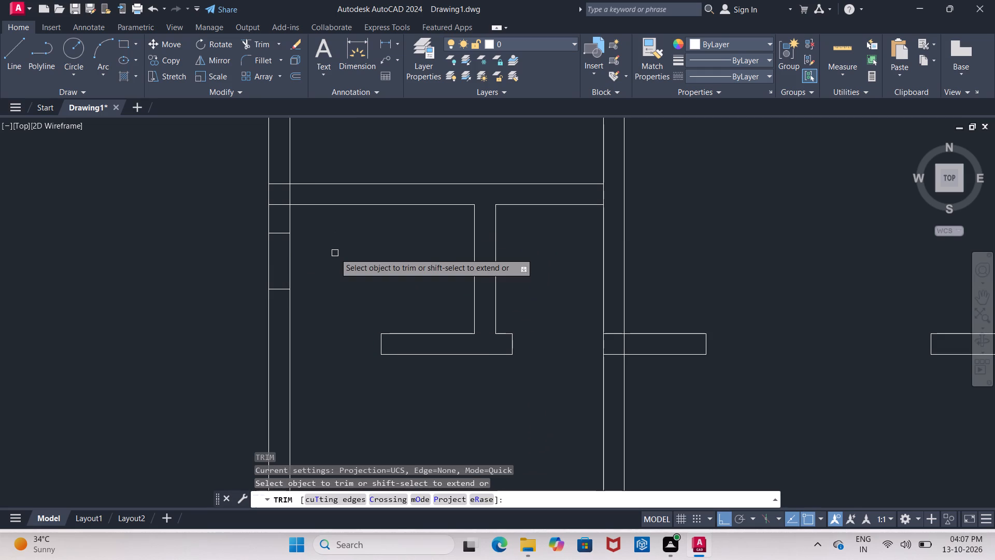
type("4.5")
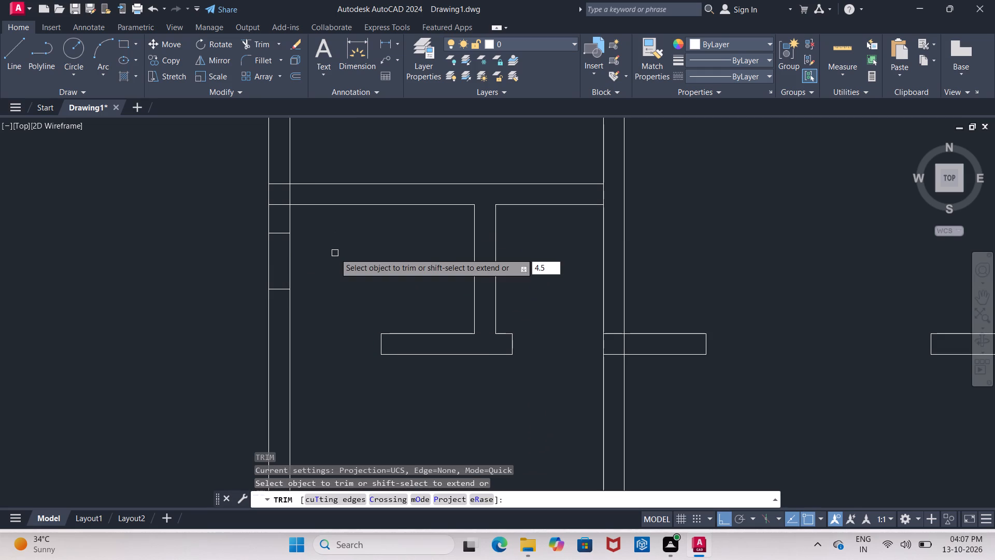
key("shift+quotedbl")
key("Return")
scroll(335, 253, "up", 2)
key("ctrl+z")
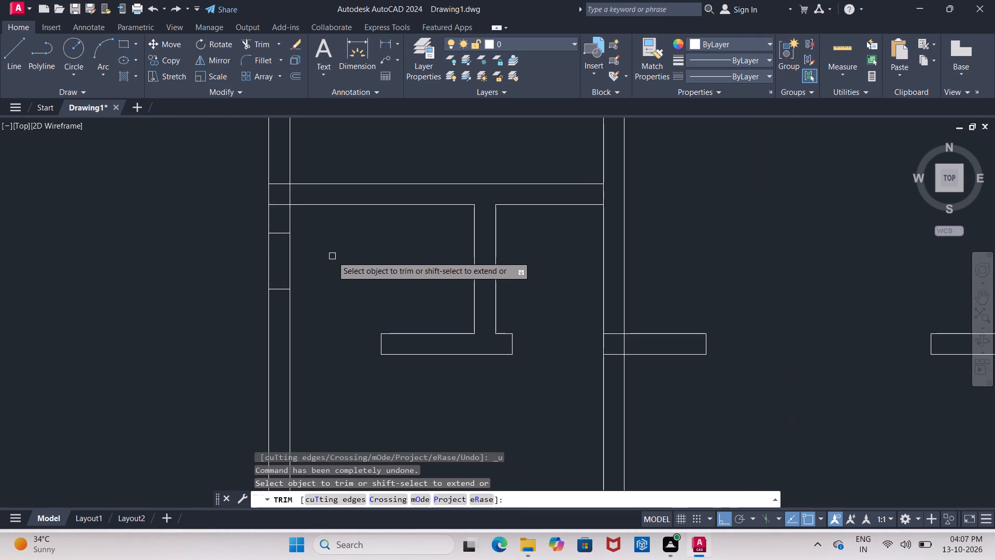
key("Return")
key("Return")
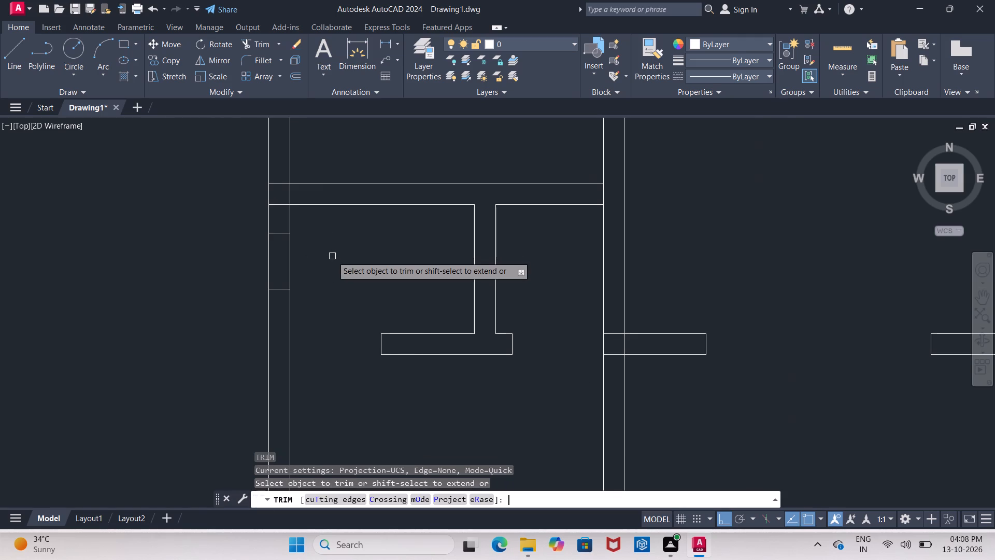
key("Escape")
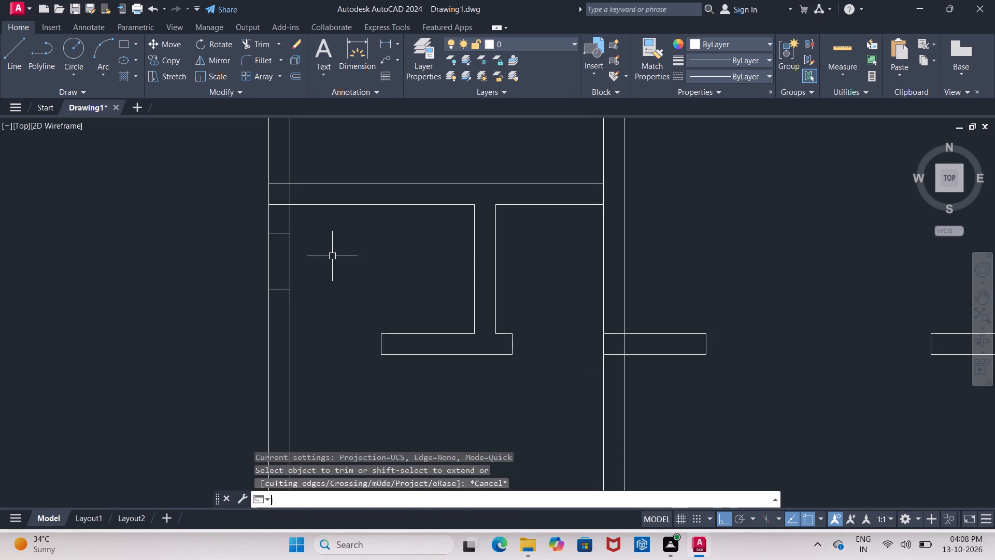
Offset the left outer wall's inner line 4.5" outward to add a centre line within the wall thickness.
key("o")
key("Return")
type("4.5'")
key("Return")
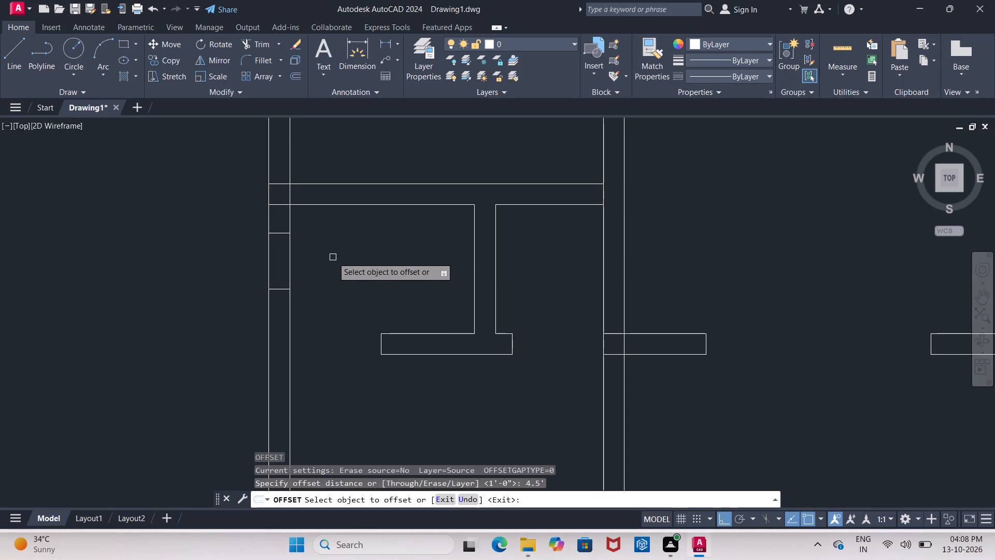
left_click(294, 270)
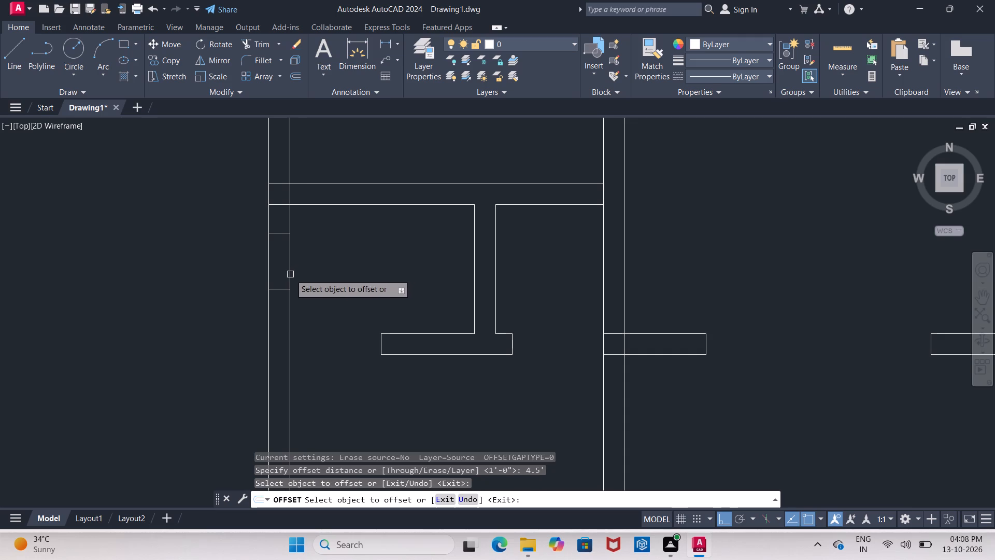
left_click(290, 274)
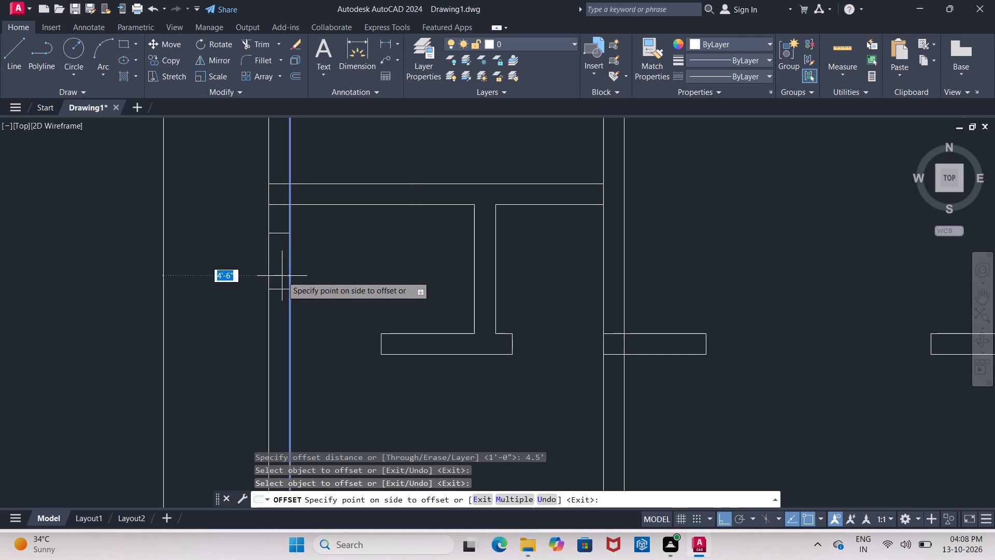
type("4.5\"")
key("Return")
left_click(320, 290)
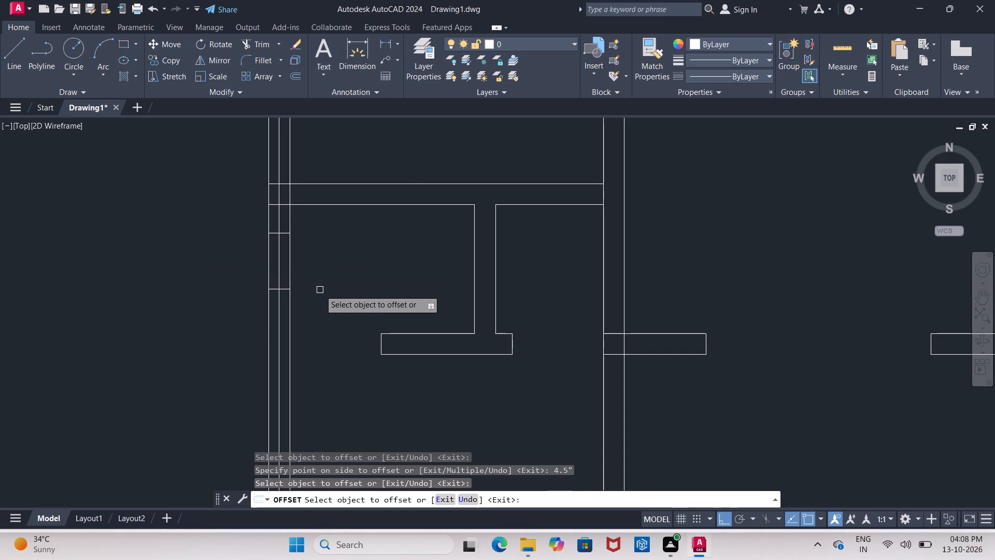
key("Escape")
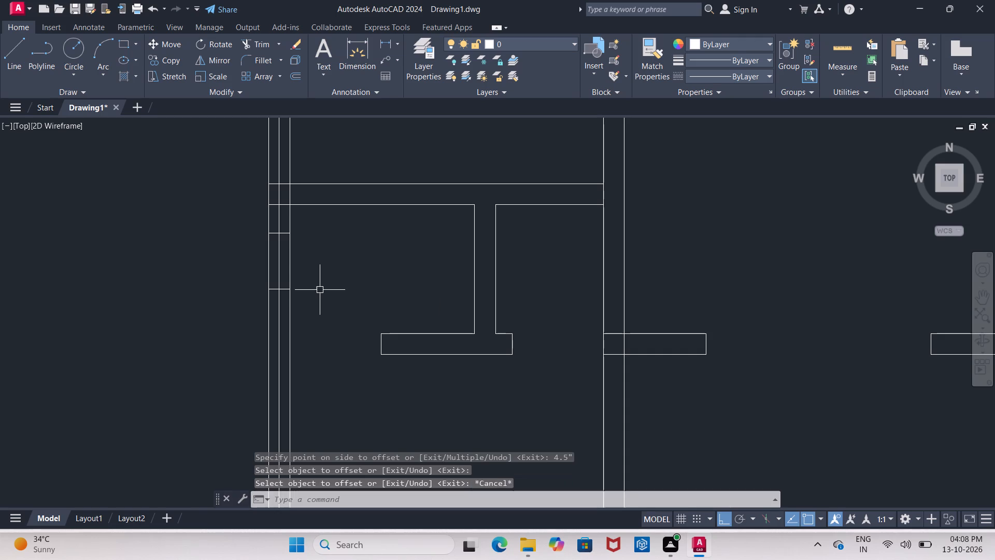
Switch to Calculator and divide 13.9 by 2 to find half the lower-left room's length.
scroll(291, 249, "down", 1)
middle_click_drag(291, 249, 291, 176)
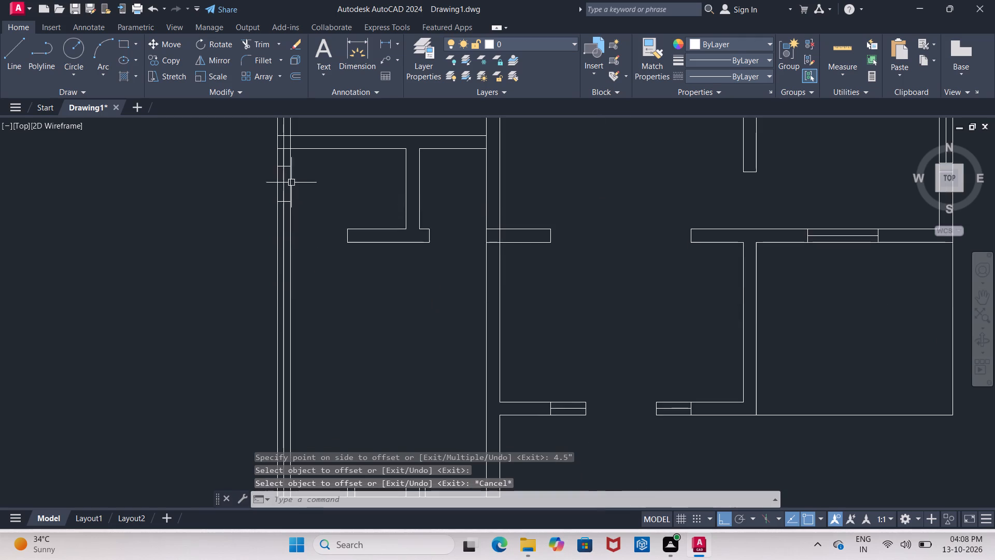
scroll(287, 225, "down", 1)
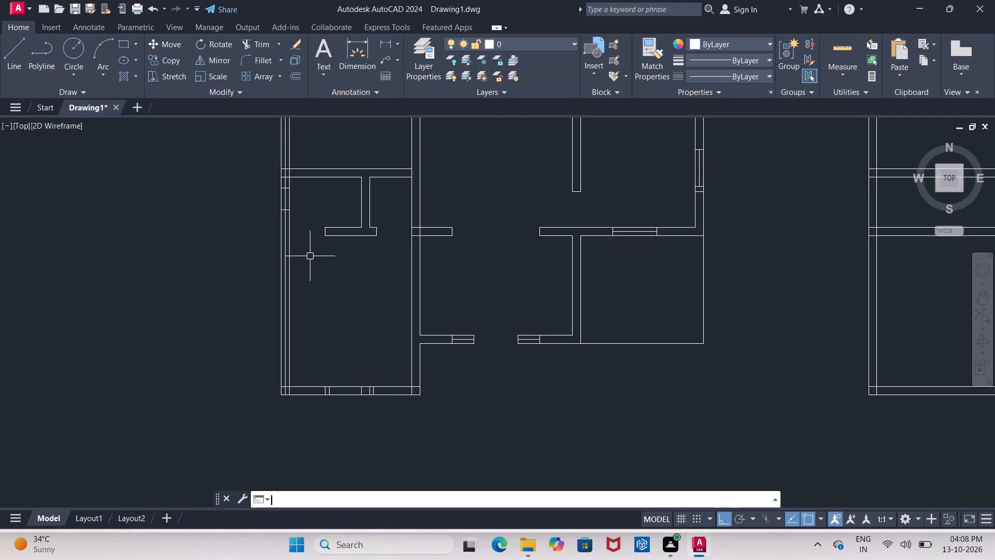
type("13")
key("9")
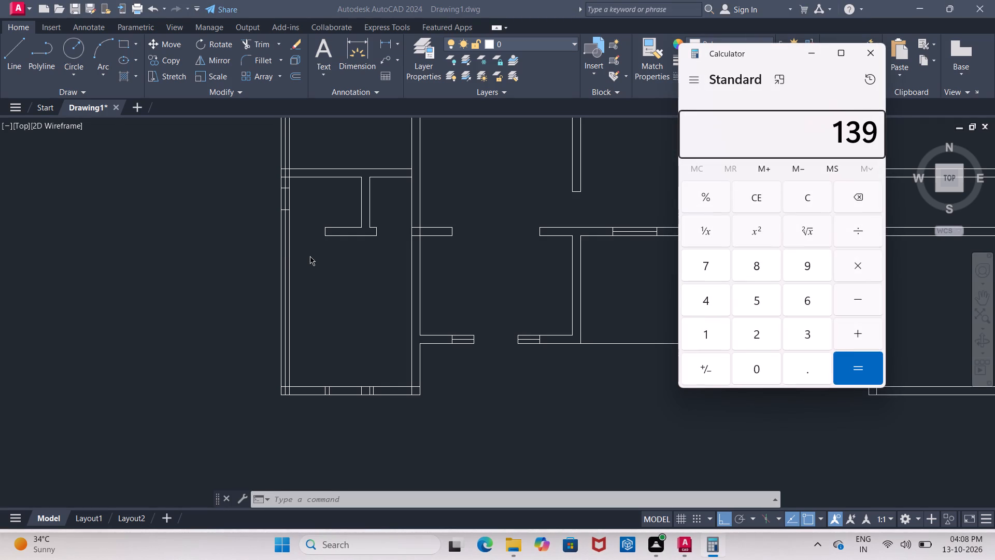
key("BackSpace")
type(".9")
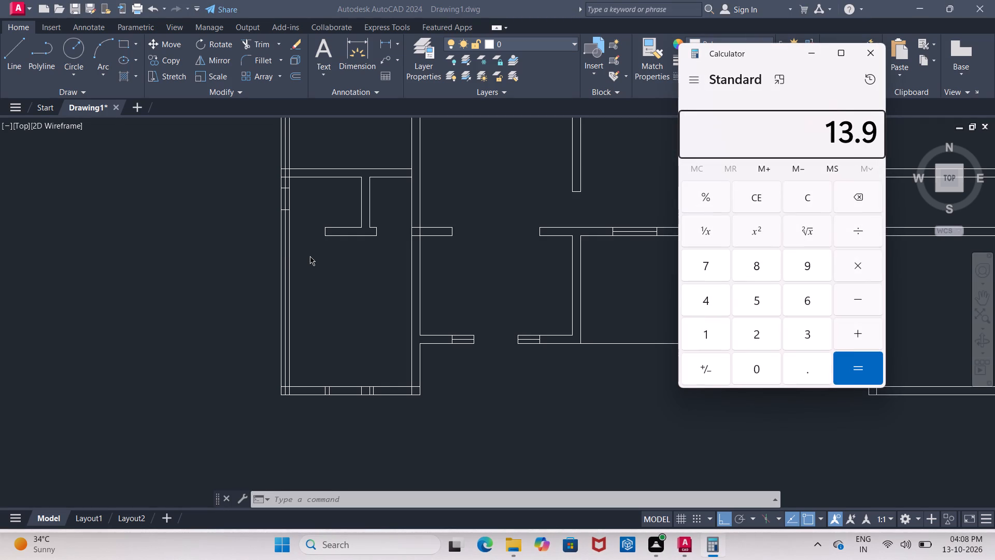
key("slash")
key("2")
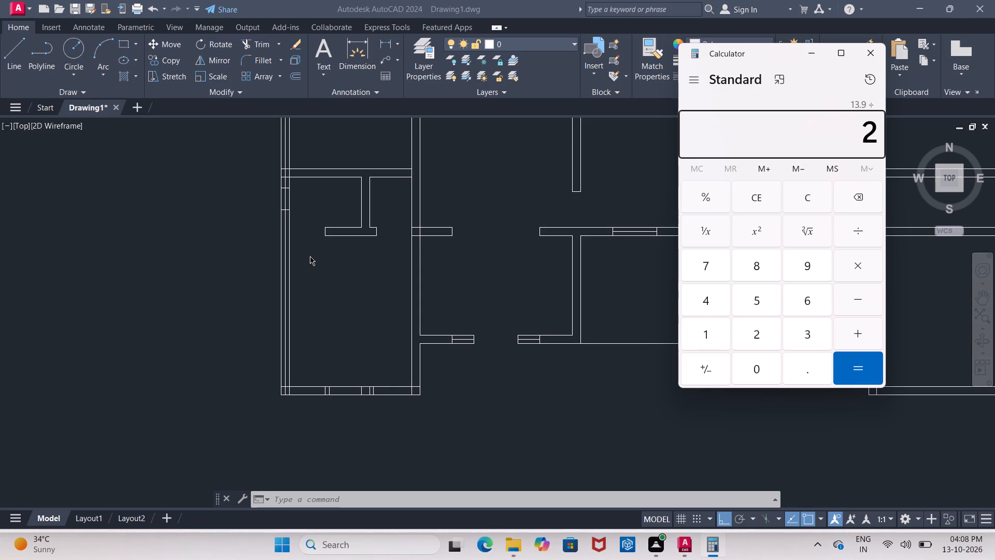
key("Return")
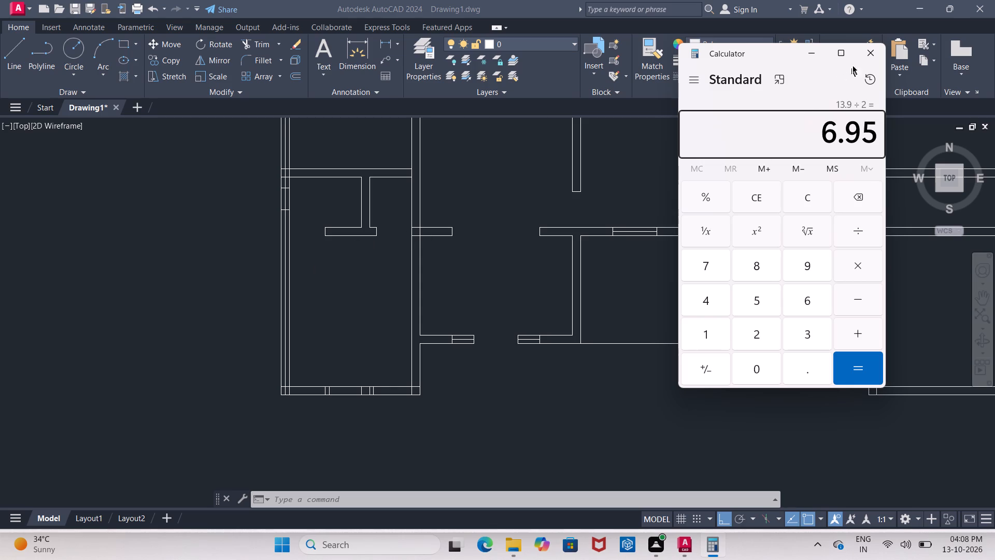
left_click(863, 52)
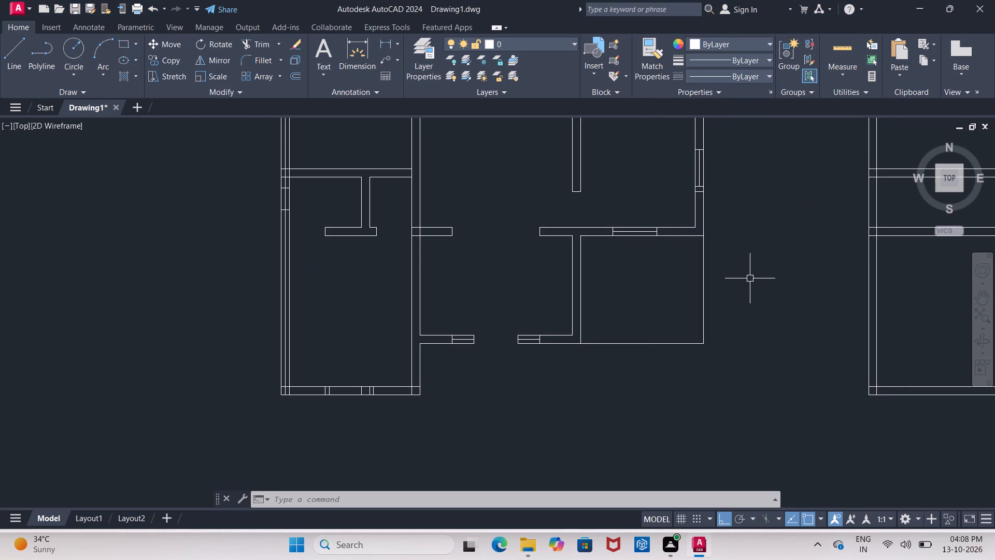
Offset the inner line of the lower-left room's bottom wall 6'9.5" upward into the room.
key("o")
key("Return")
type("6'9.")
key("5")
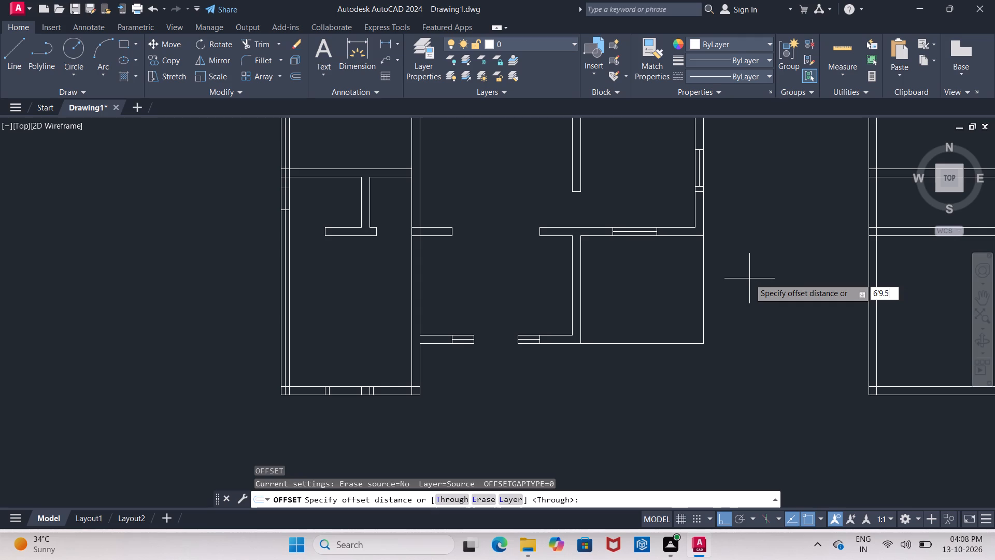
key("shift+quotedbl")
key("Return")
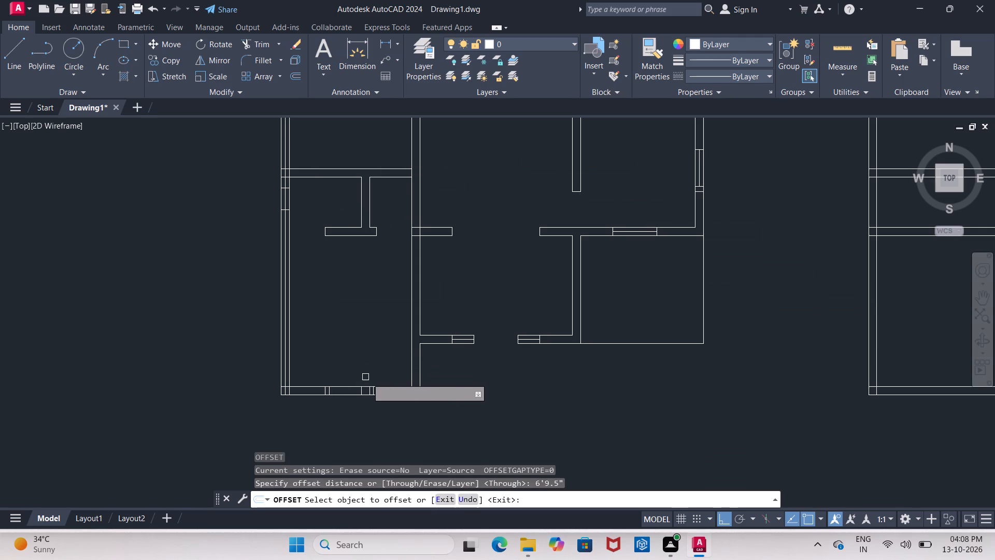
left_click(386, 388)
left_click(377, 343)
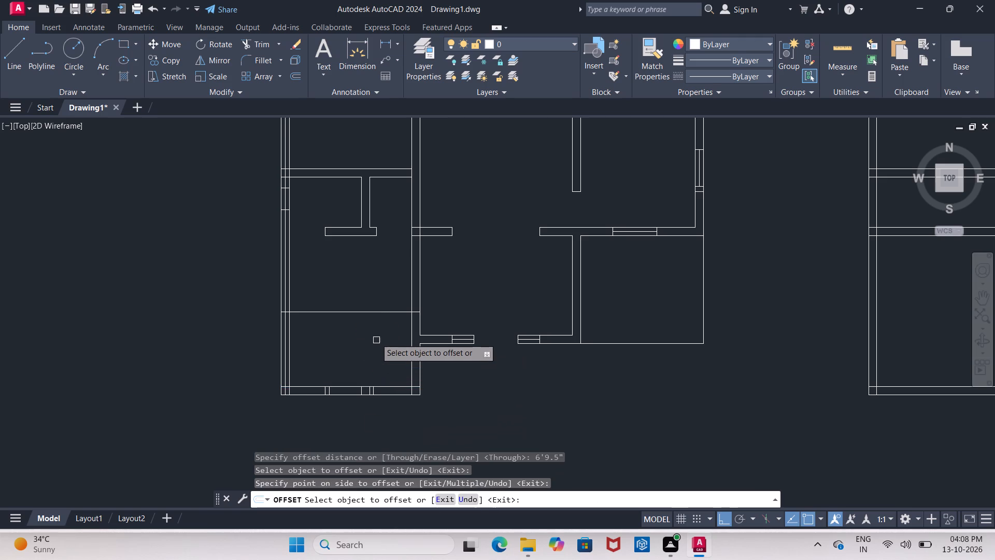
key("Return")
Offset the horizontal line across the middle of the lower-left room 2' above and 2' below.
key("Return")
type("2'")
key("Return")
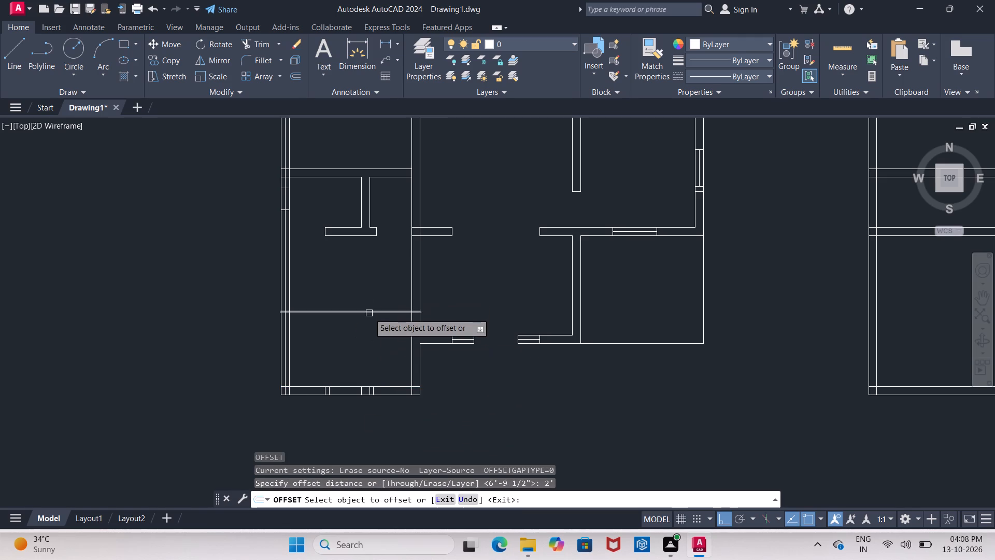
left_click(369, 313)
left_click(368, 276)
left_click(367, 313)
left_click(367, 352)
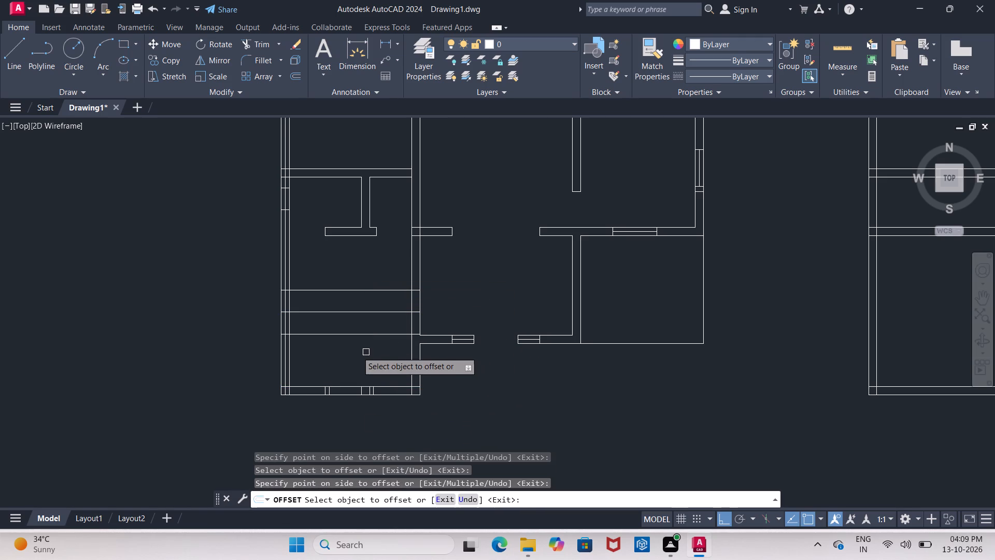
key("Escape")
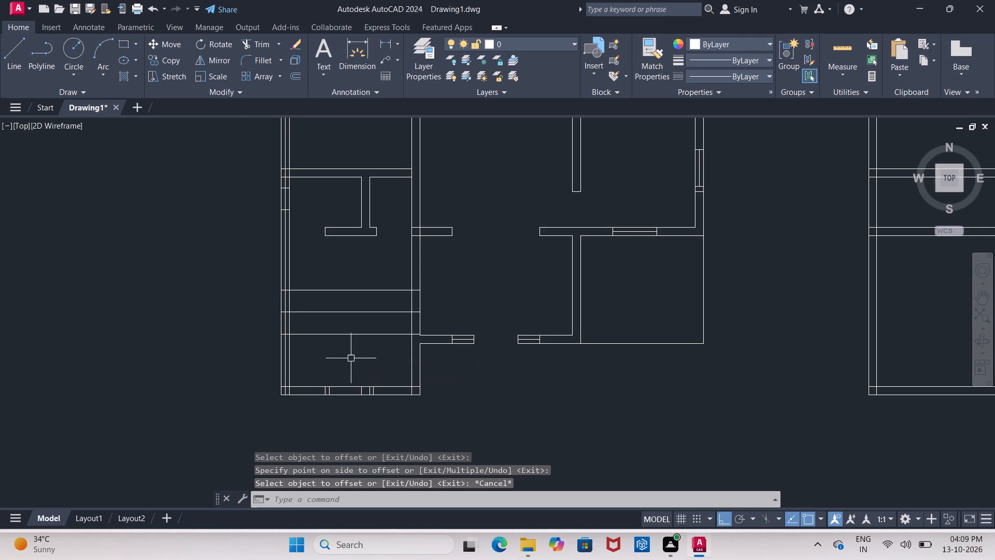
Trim the three horizontal lines inside the lower-left room, keeping their short segments across the side walls.
type("TR")
key("Return")
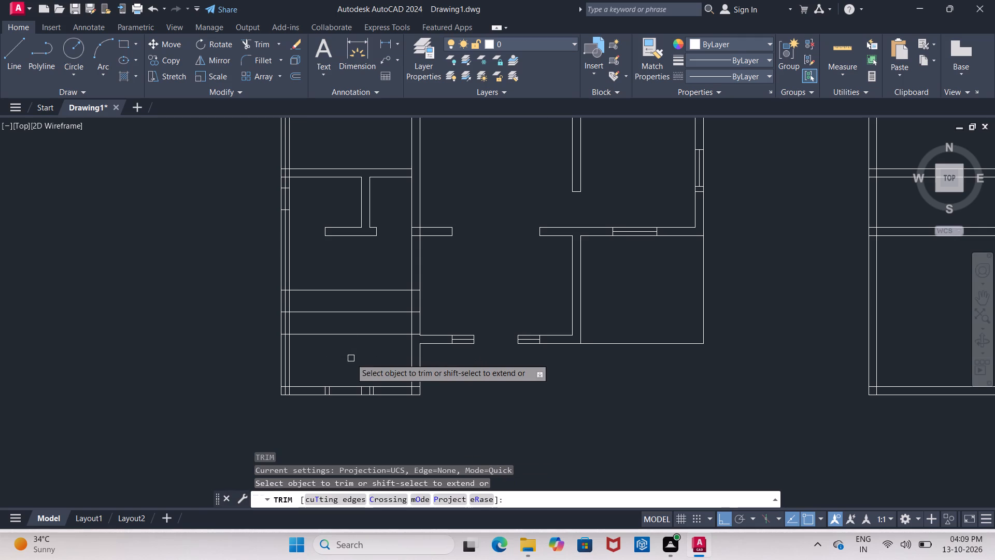
left_click_drag(324, 275, 319, 357)
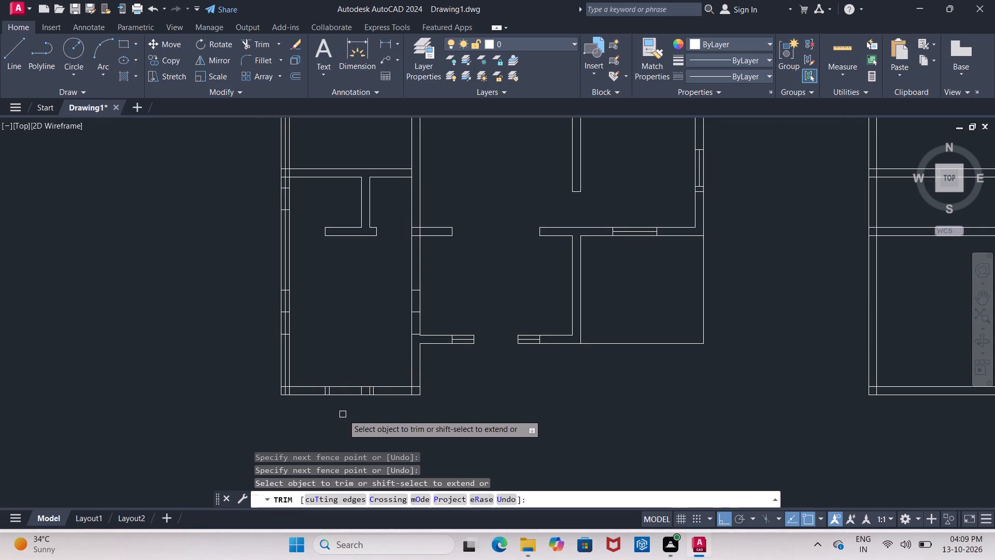
scroll(343, 414, "up", 1)
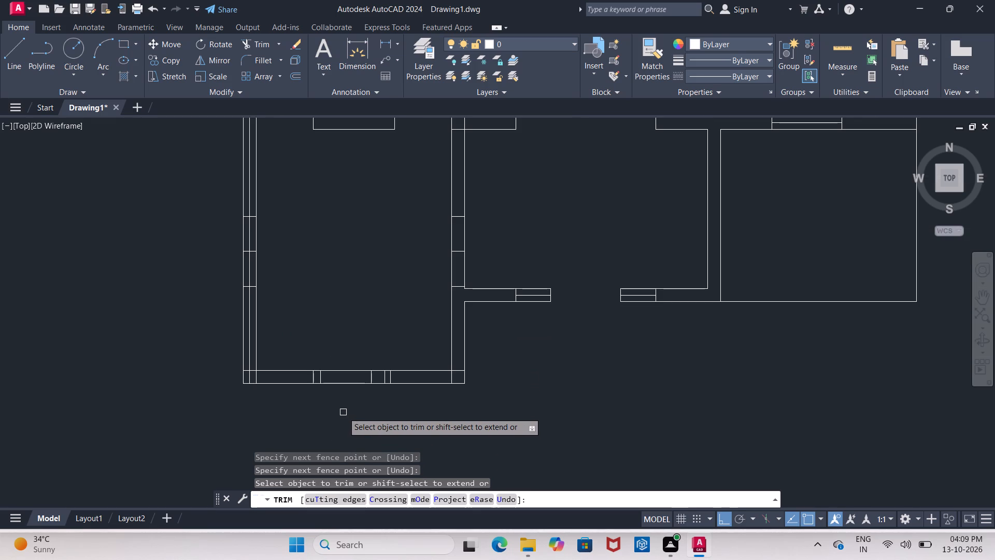
key("Escape")
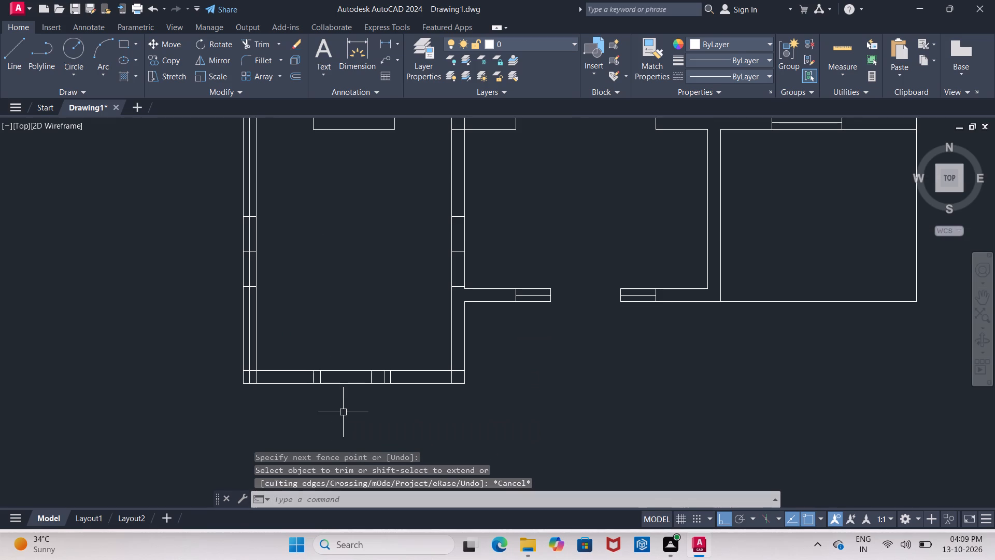
Erase the five short vertical lines crossing the lower-left room's bottom wall.
left_click_drag(301, 350, 302, 355)
left_click(398, 405)
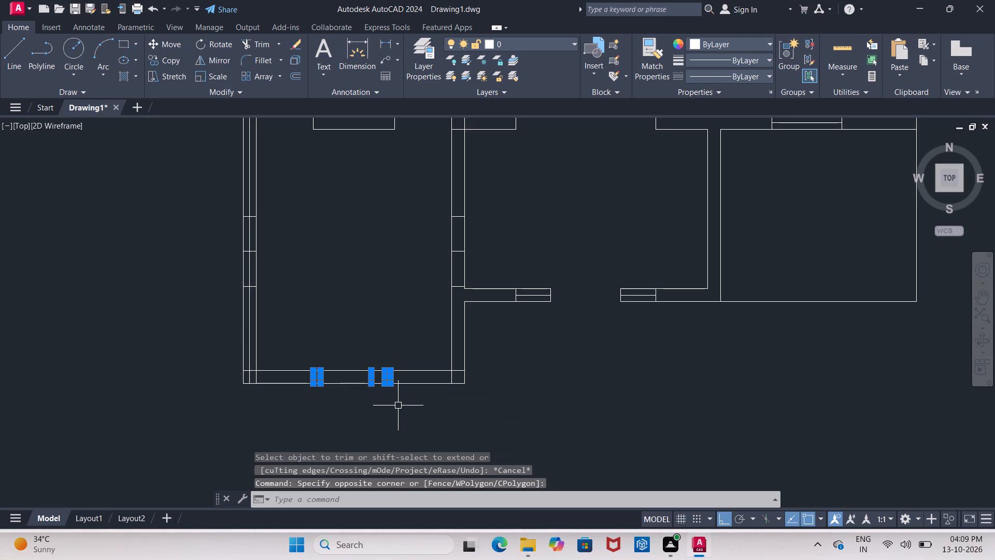
key("Delete")
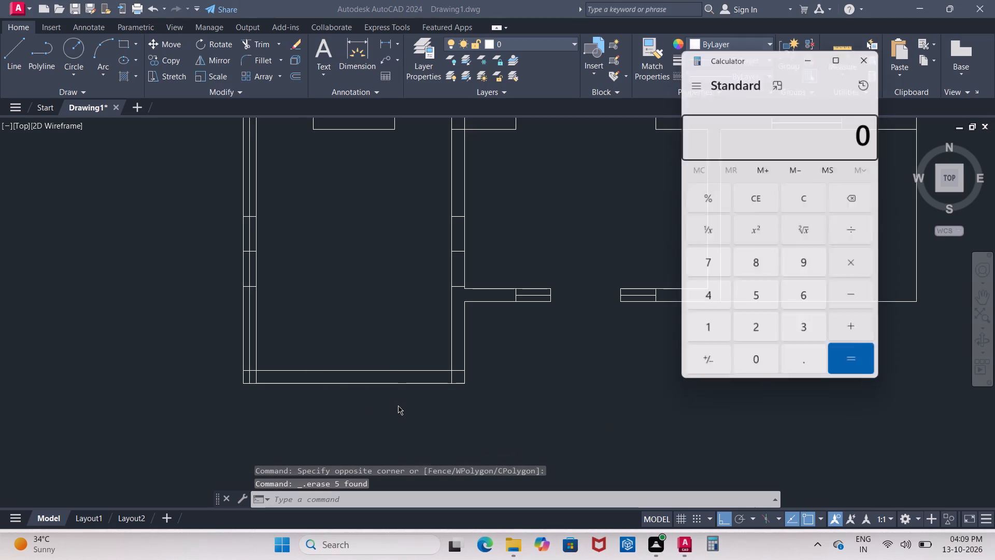
Switch to Calculator and divide 11.2 by 2 to find half the lower-left room's width.
type("11.2")
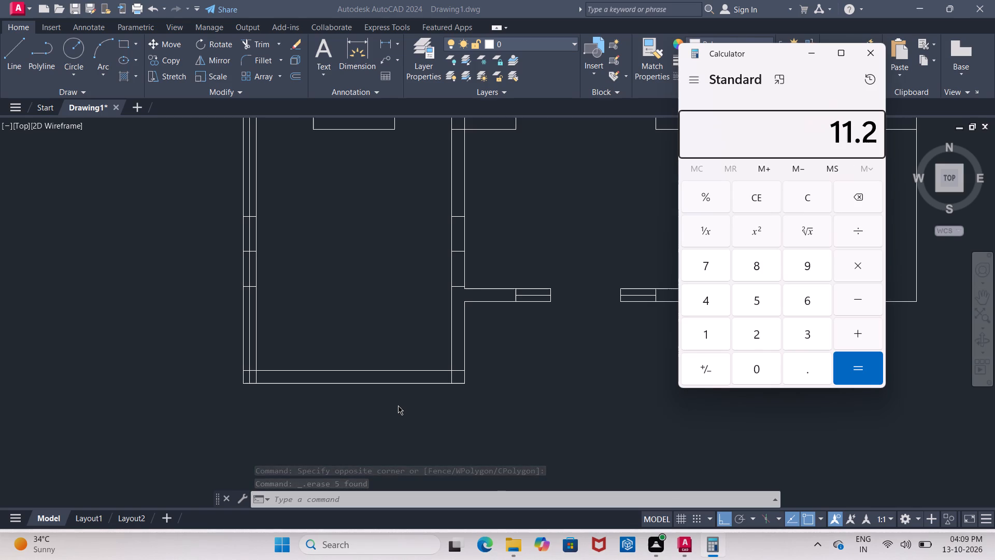
type("/2")
key("Return")
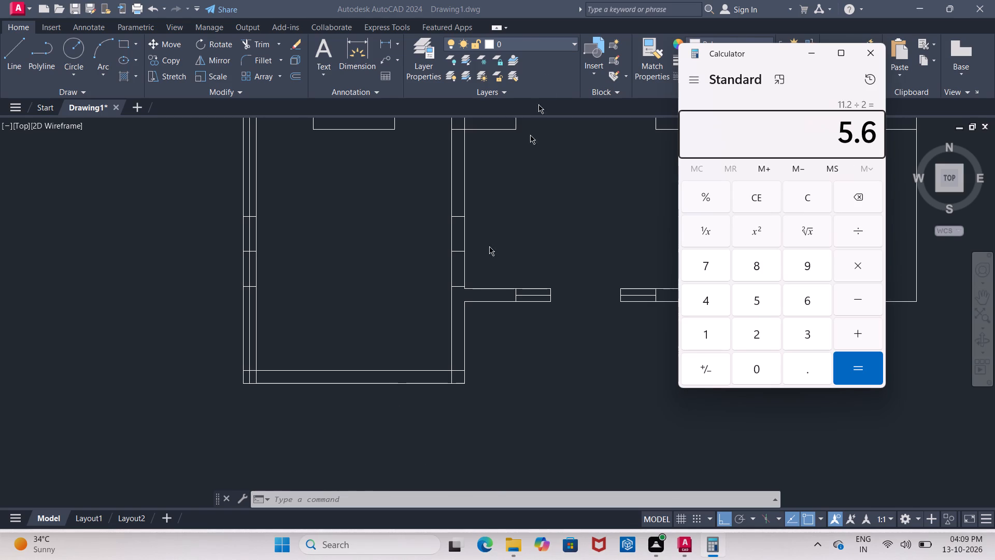
left_click(878, 58)
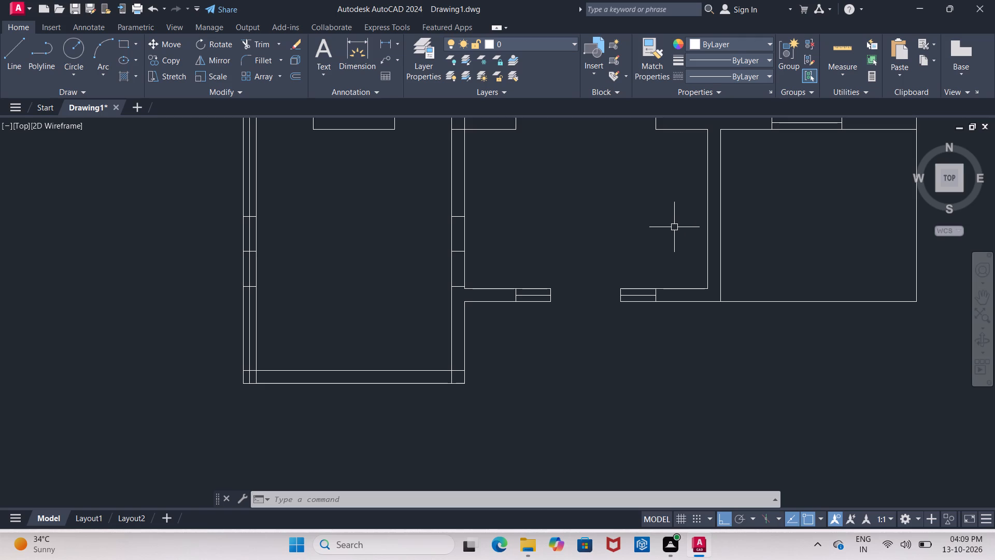
Offset the inner line of the lower-left room's right wall 5'6" leftward into the room.
key("o")
key("Return")
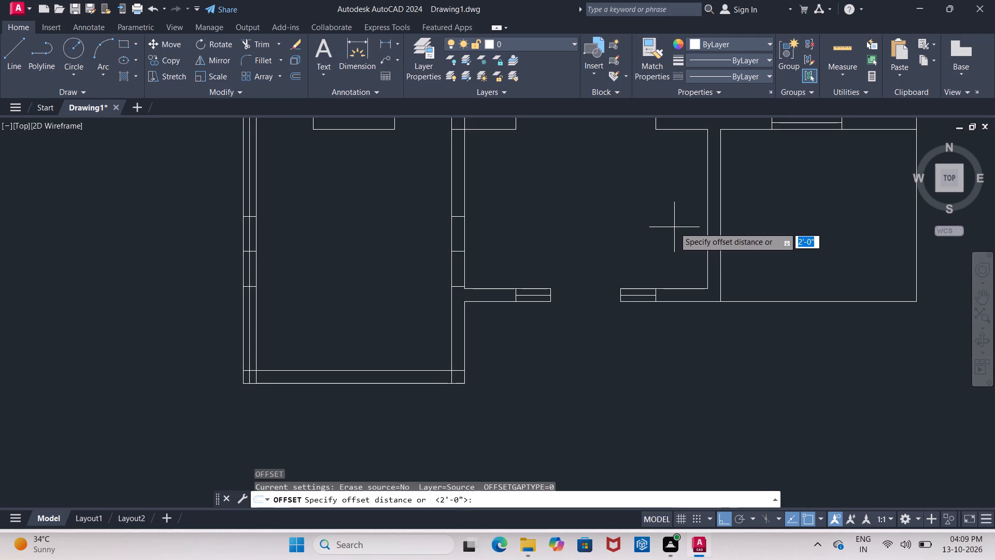
type("5'")
type("6\"")
key("Return")
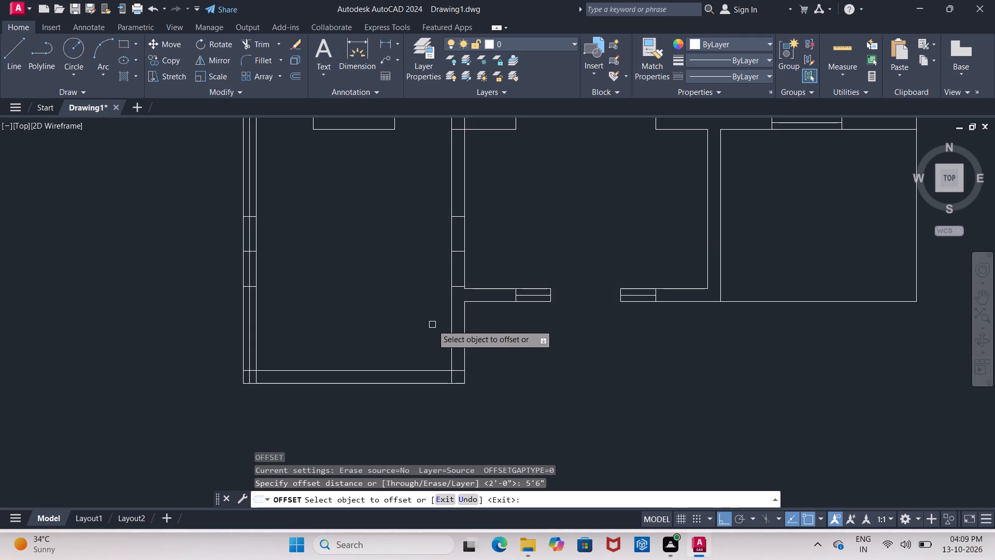
left_click(452, 336)
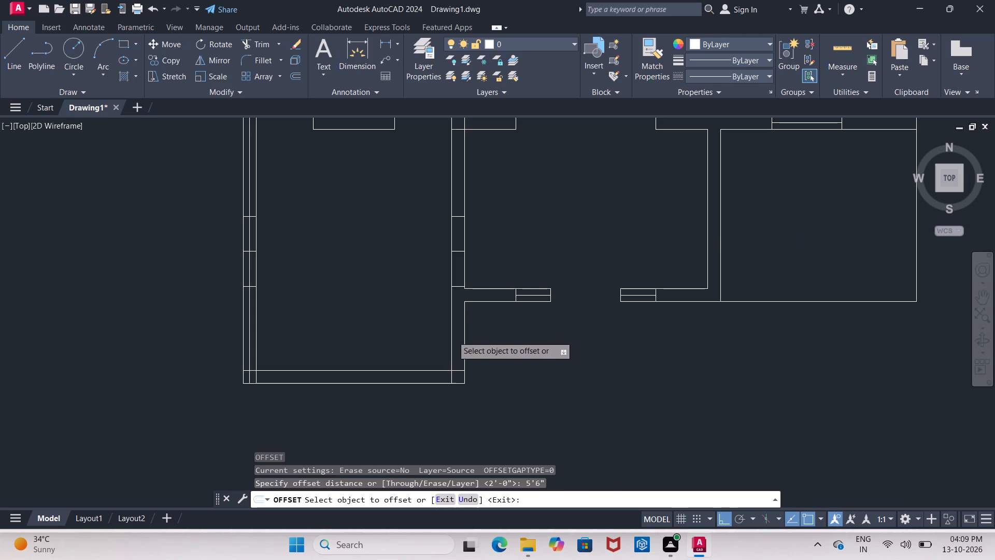
left_click(408, 338)
middle_click_drag(437, 292, 424, 304)
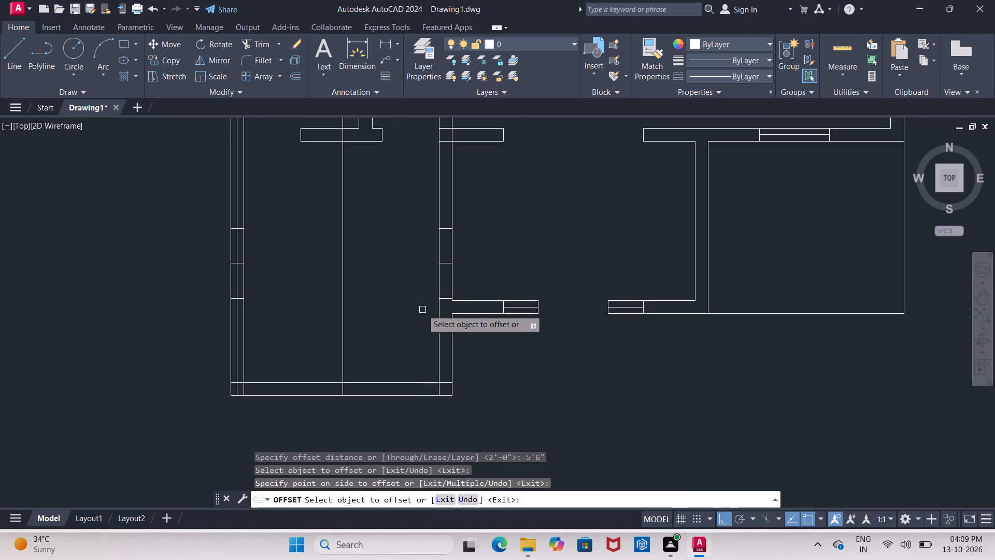
key("Escape")
Offset the vertical centre line of the lower-left room 2' to each side.
key("o")
key("Return")
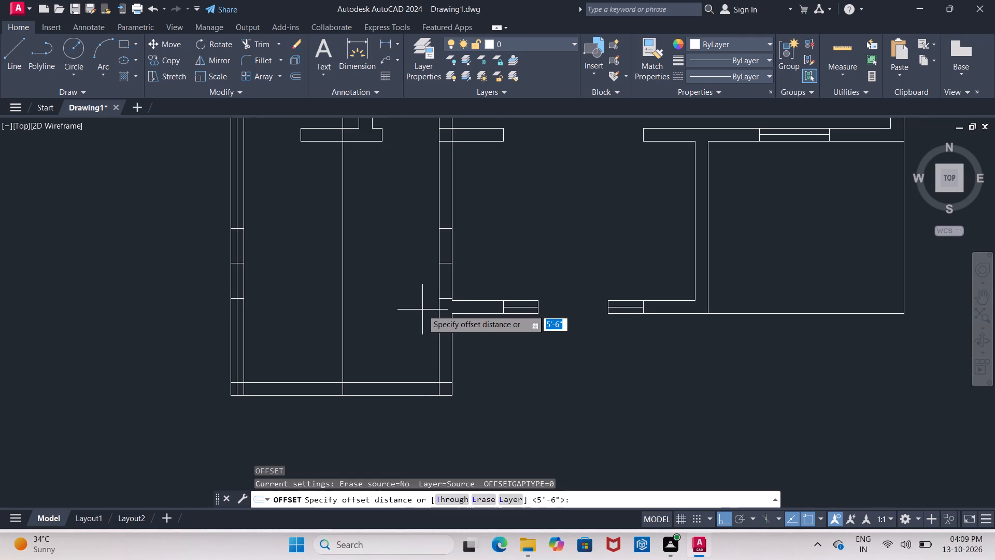
key("1")
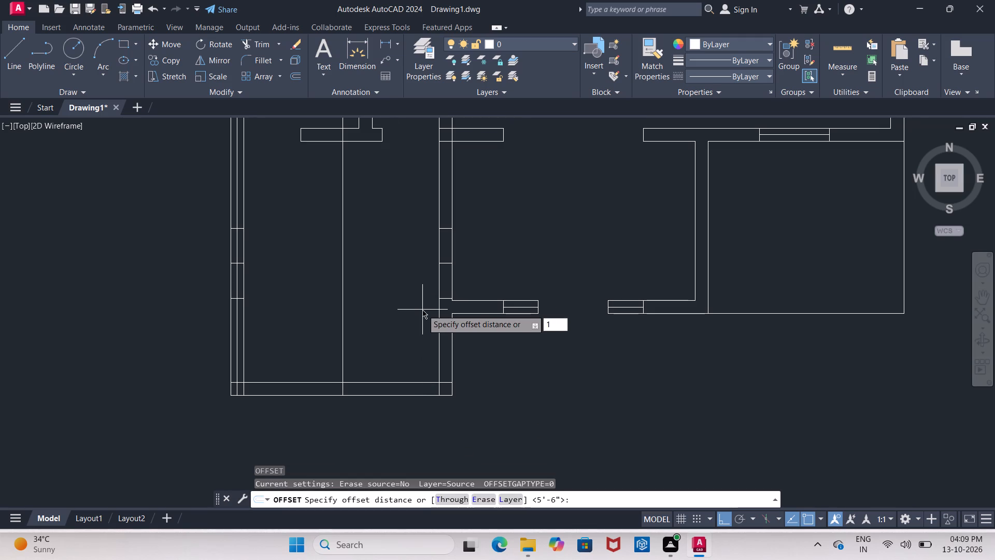
key("apostrophe")
key("8")
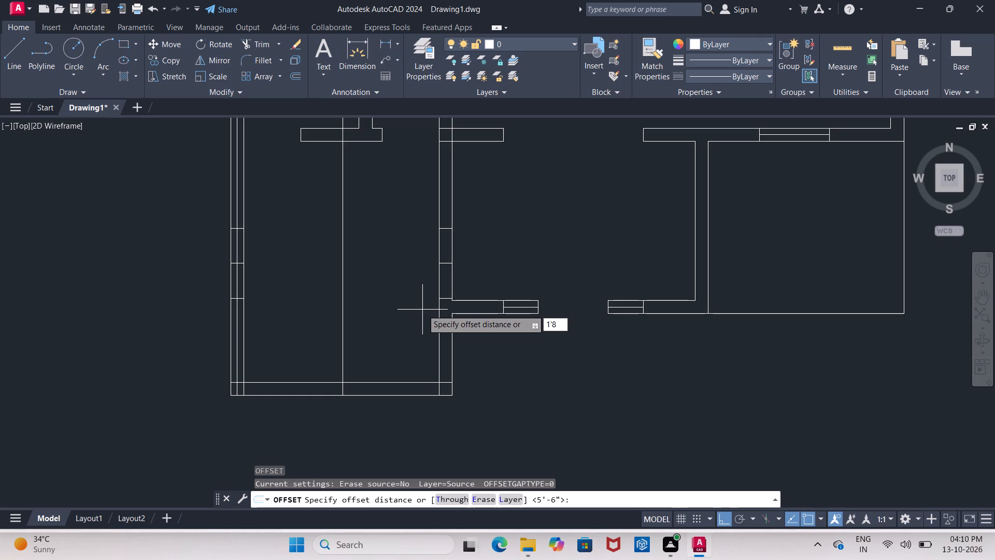
key("shift+quotedbl")
key("BackSpace")
key("BackSpace")
key("BackSpace")
key("BackSpace")
type("2'")
key("Return")
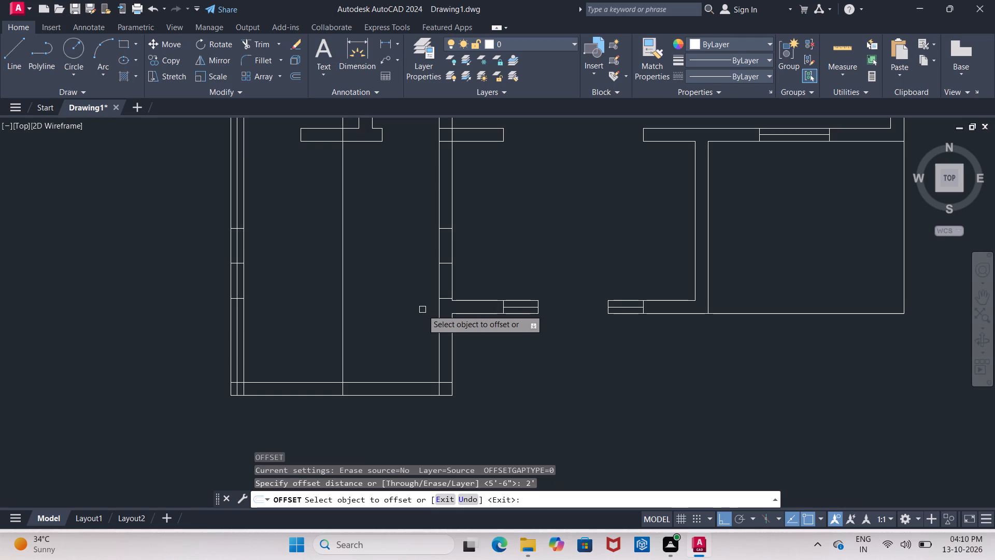
left_click(340, 330)
left_click(379, 340)
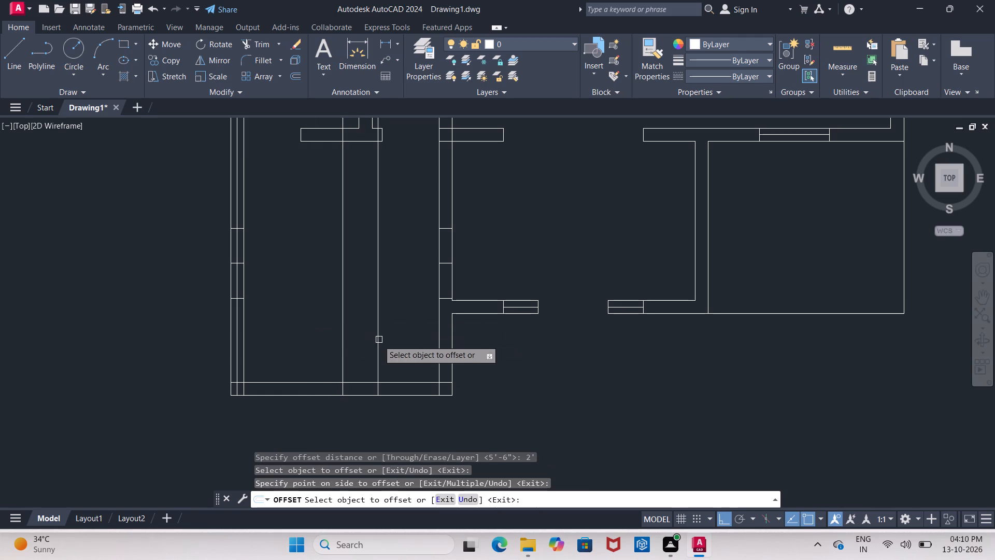
left_click(344, 347)
left_click(312, 346)
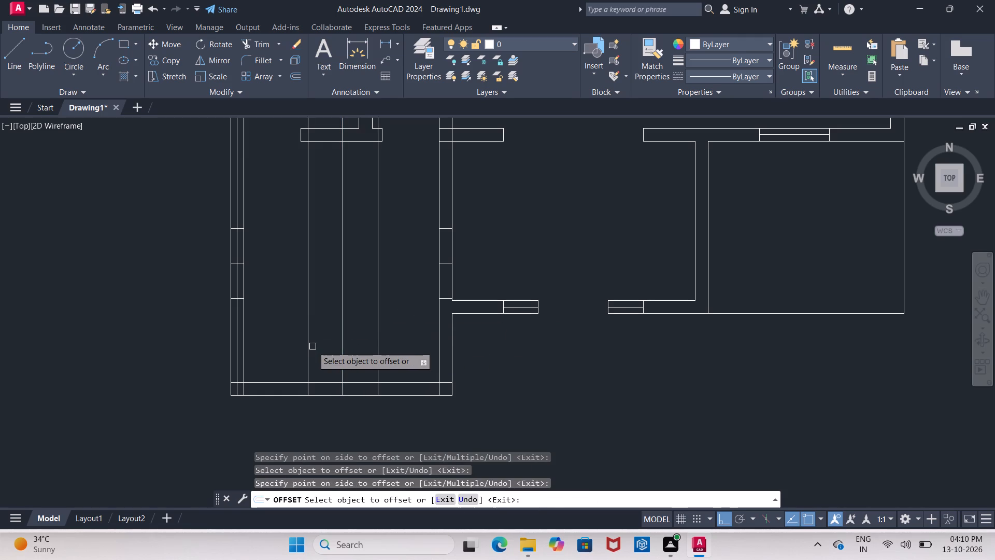
key("Escape")
Trim the three vertical lines inside the lower-left room, keeping their short segments across the bottom wall.
type("TR")
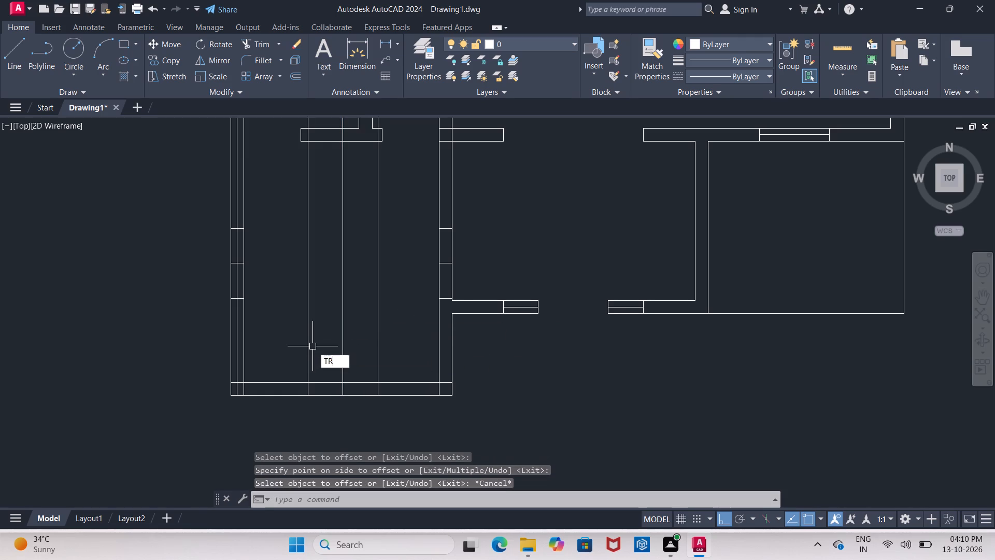
key("Return")
key("Return")
left_click_drag(279, 342, 393, 343)
Remove the three short horizontal lines crossing the lower-left room's right wall with Trim.
left_click(445, 229)
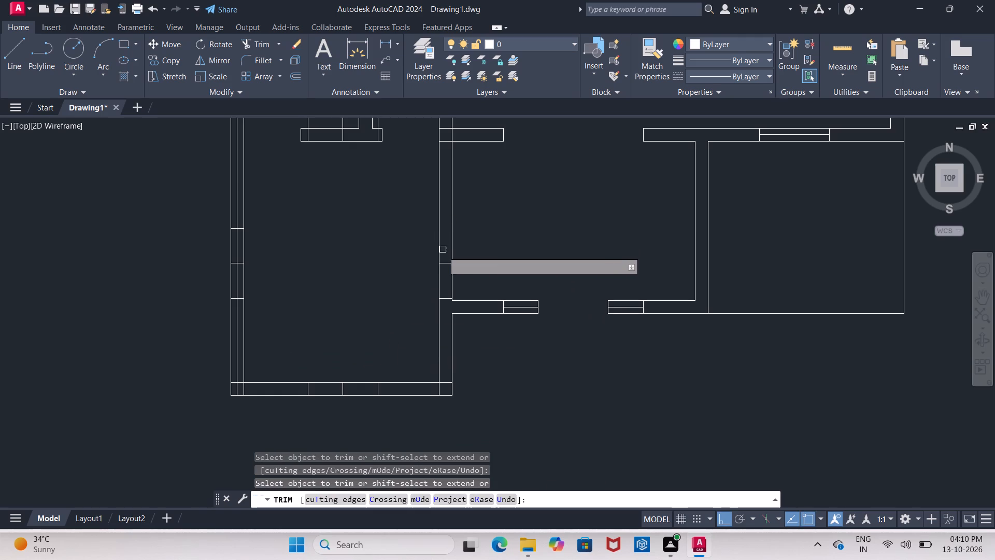
left_click(444, 263)
left_click(445, 298)
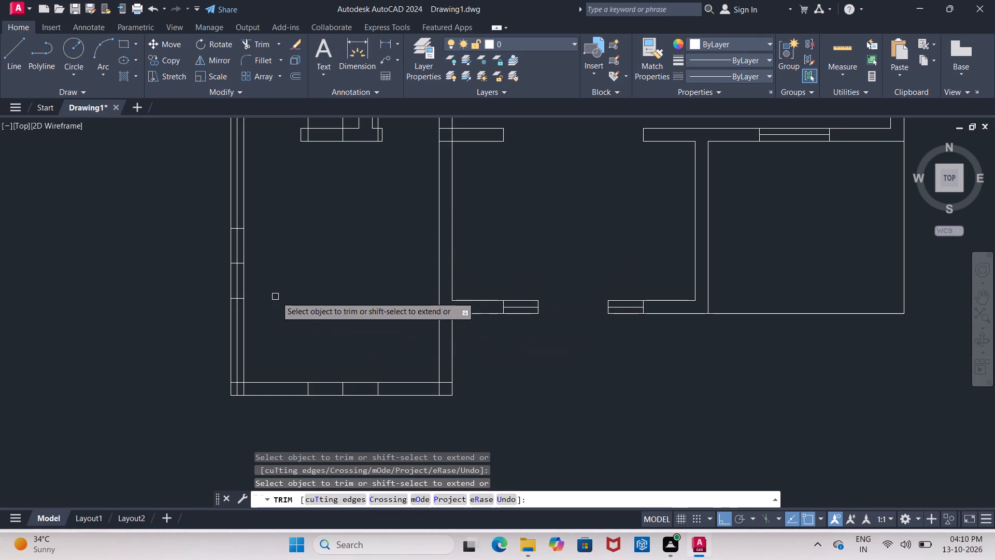
key("Return")
key("Return")
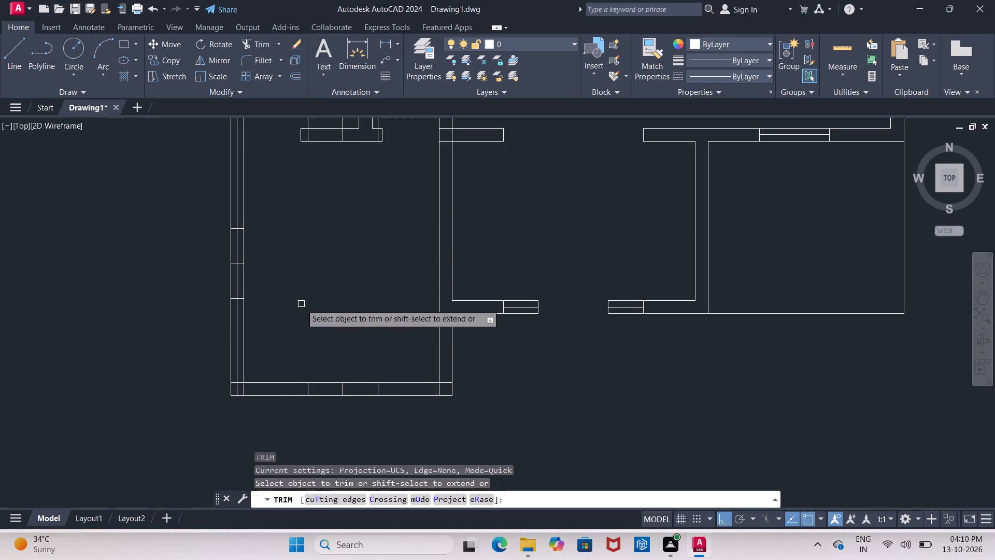
key("Return")
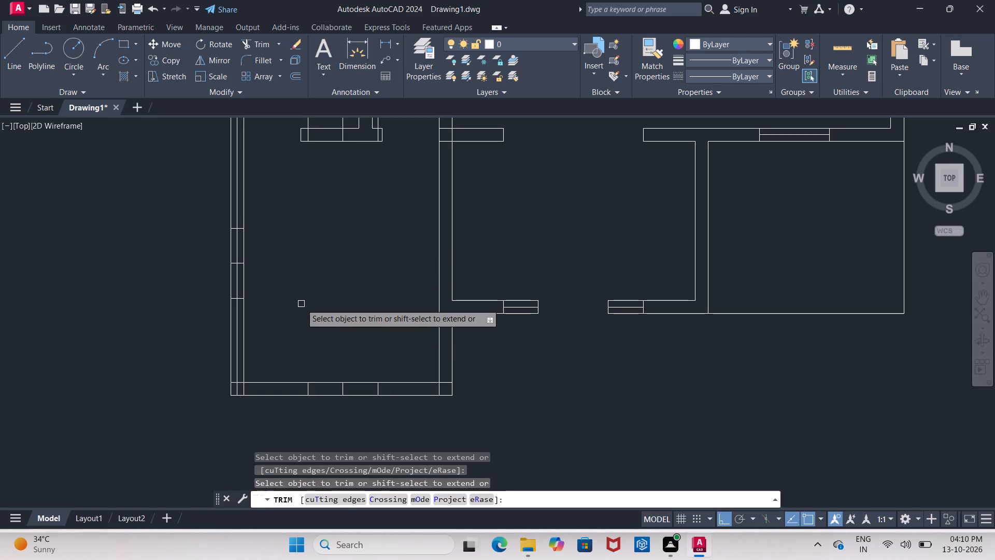
key("Escape")
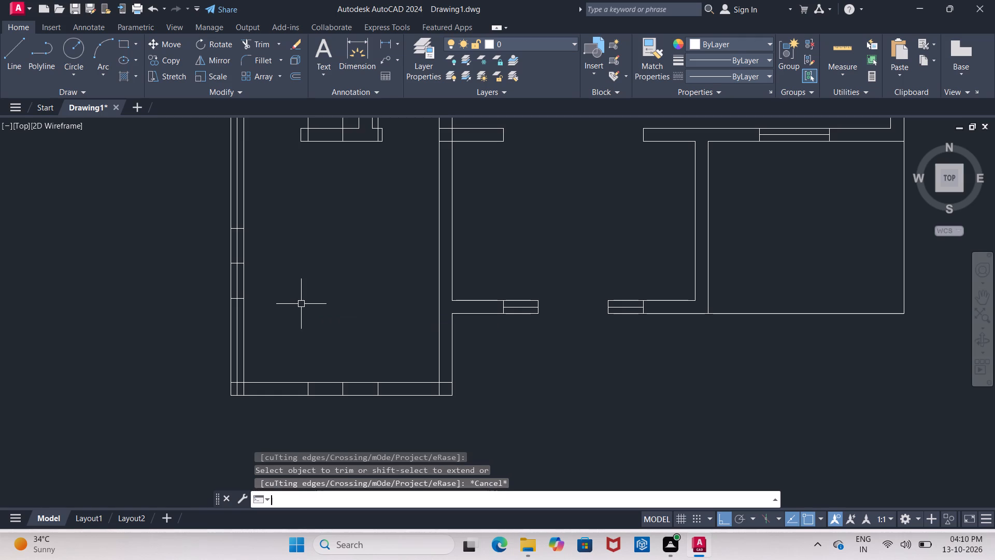
Start an Offset with a distance of 4.5".
key("o")
key("Return")
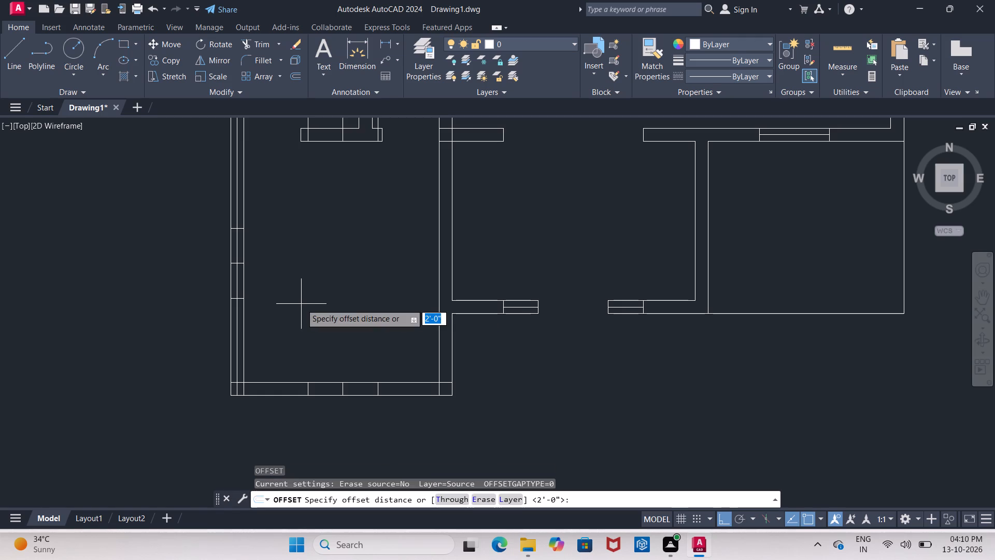
key("4")
type(".5")
key("shift+quotedbl")
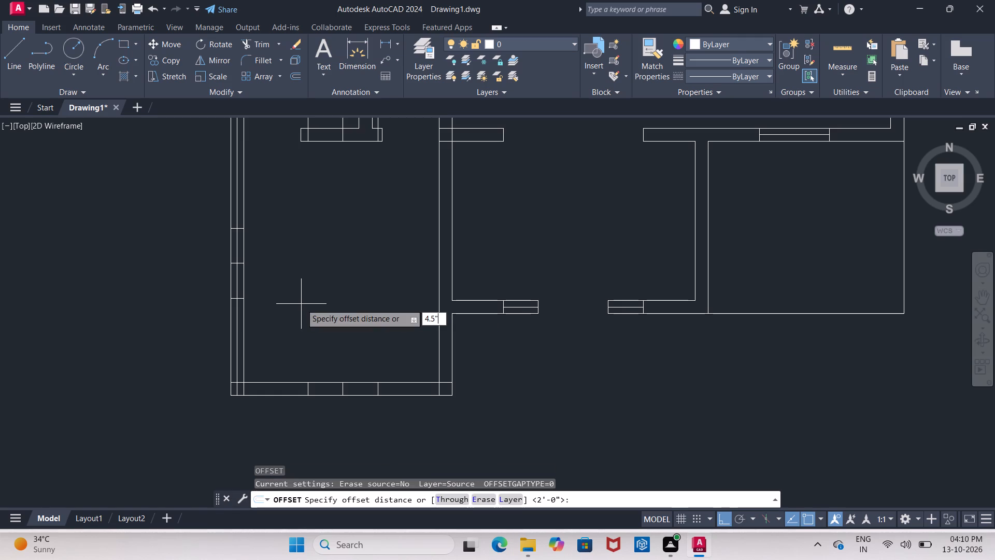
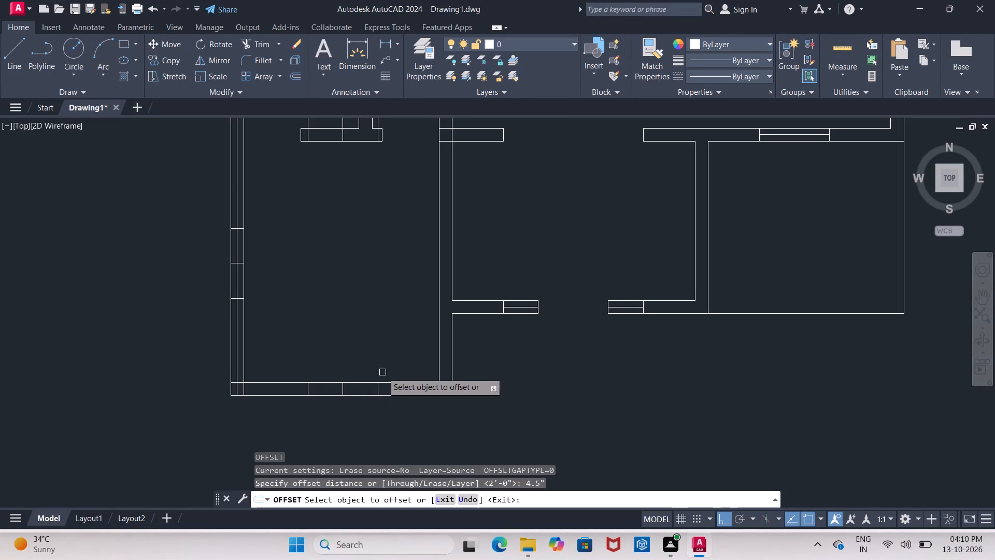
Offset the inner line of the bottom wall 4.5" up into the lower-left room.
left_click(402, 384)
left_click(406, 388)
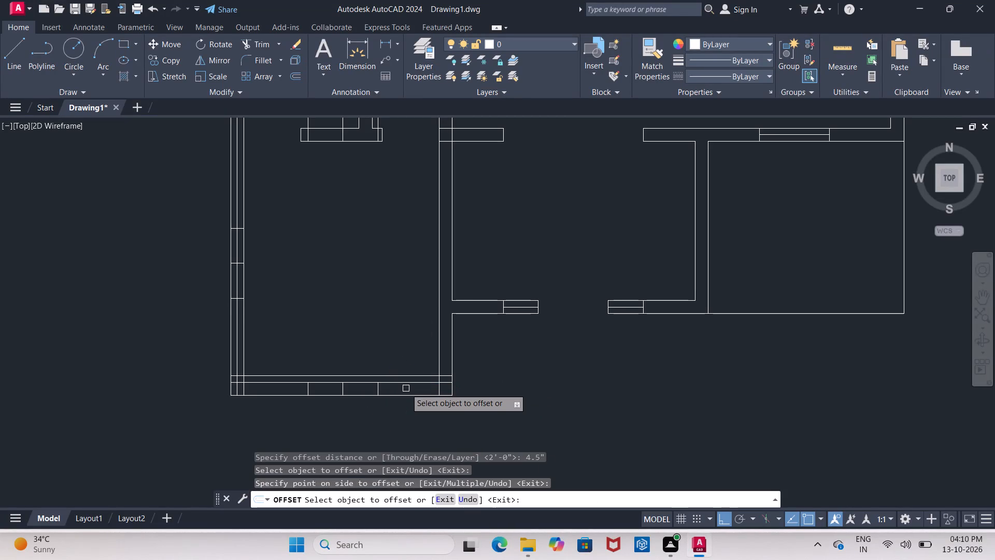
Offset the bottom wall's inner line 4.5" downward to run midway between the wall faces.
scroll(406, 384, "up", 2)
left_click(404, 380)
left_click(409, 394)
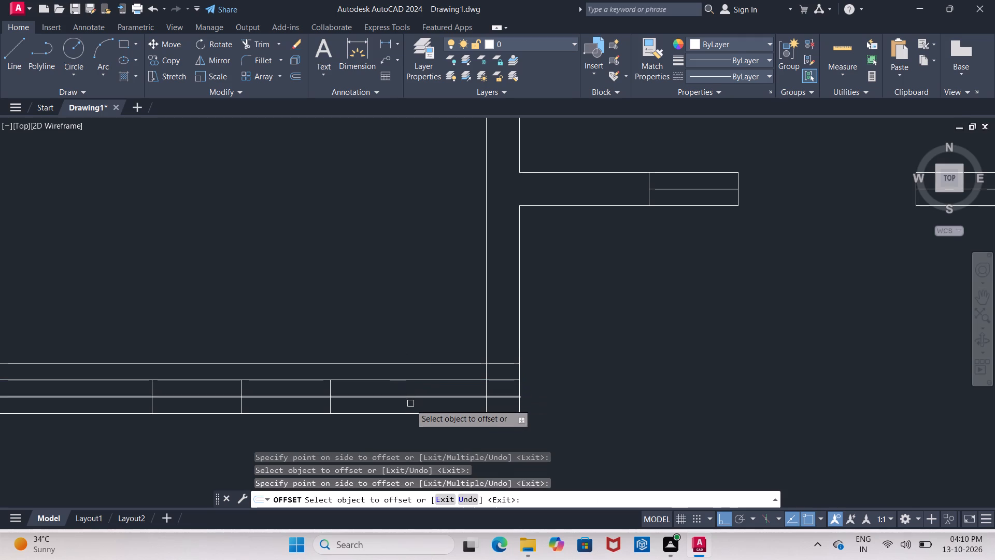
key("Escape")
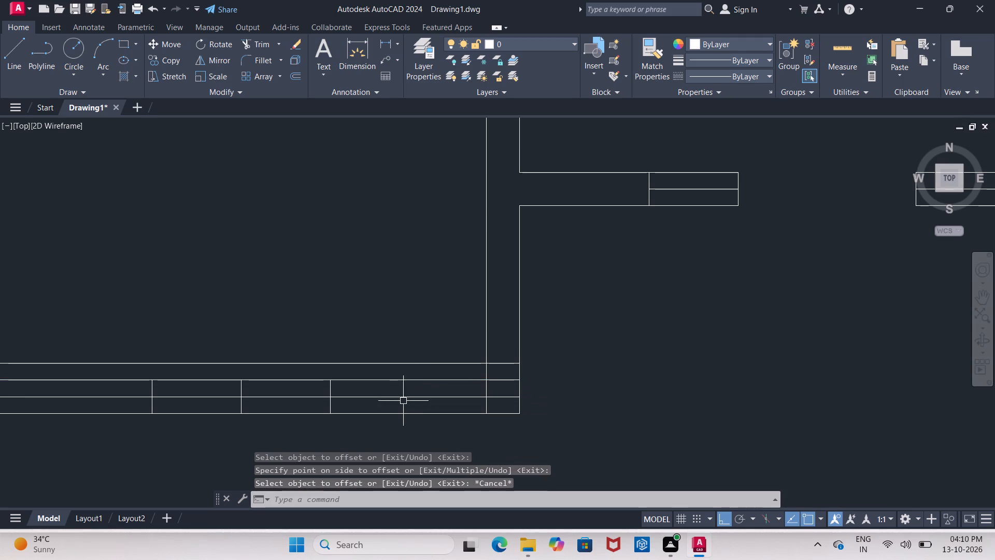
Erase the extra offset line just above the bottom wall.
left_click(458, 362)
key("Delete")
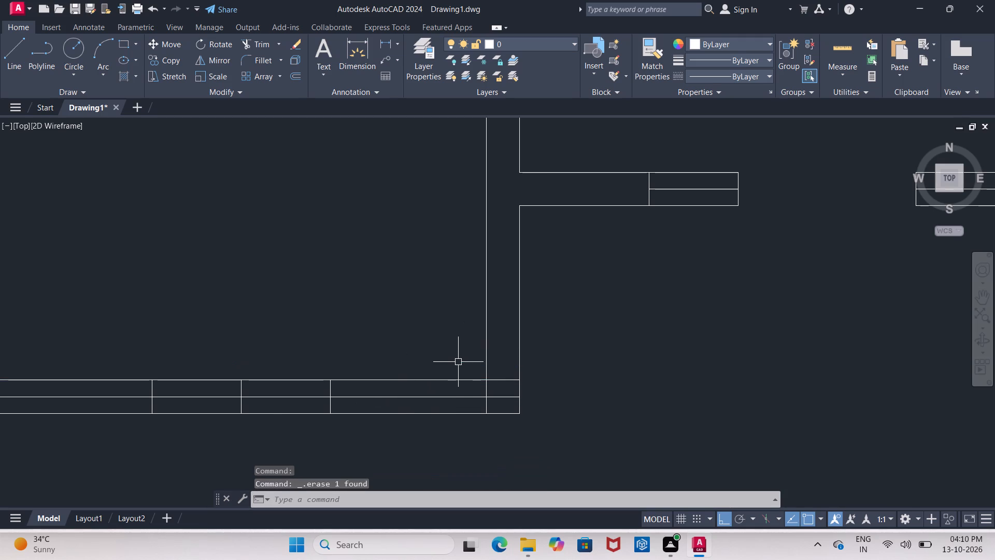
Trim the bottom wall's middle line on both sides of the window, leaving it only within the window opening.
type("TR")
key("Return")
left_click(502, 396)
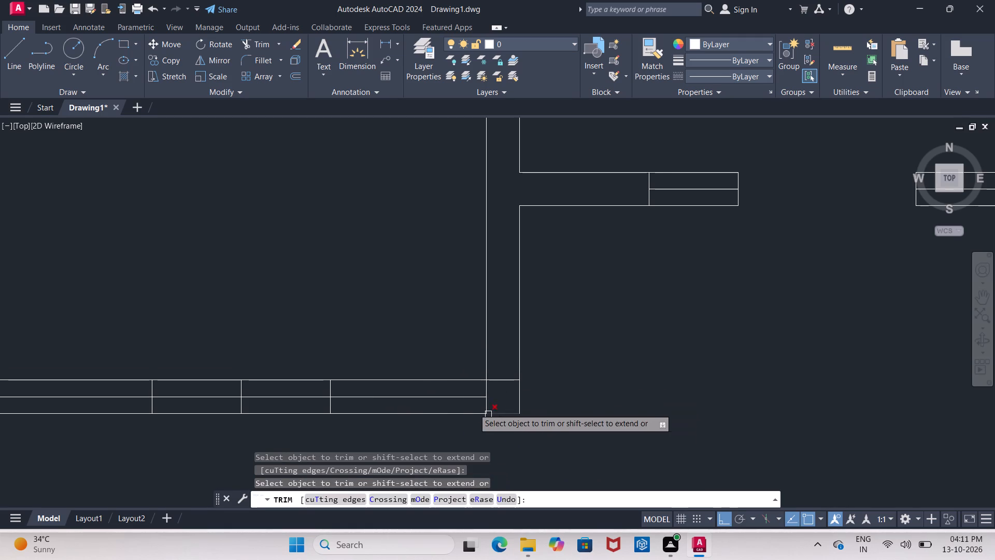
left_click(454, 398)
middle_click_drag(454, 398, 698, 374)
left_click(372, 375)
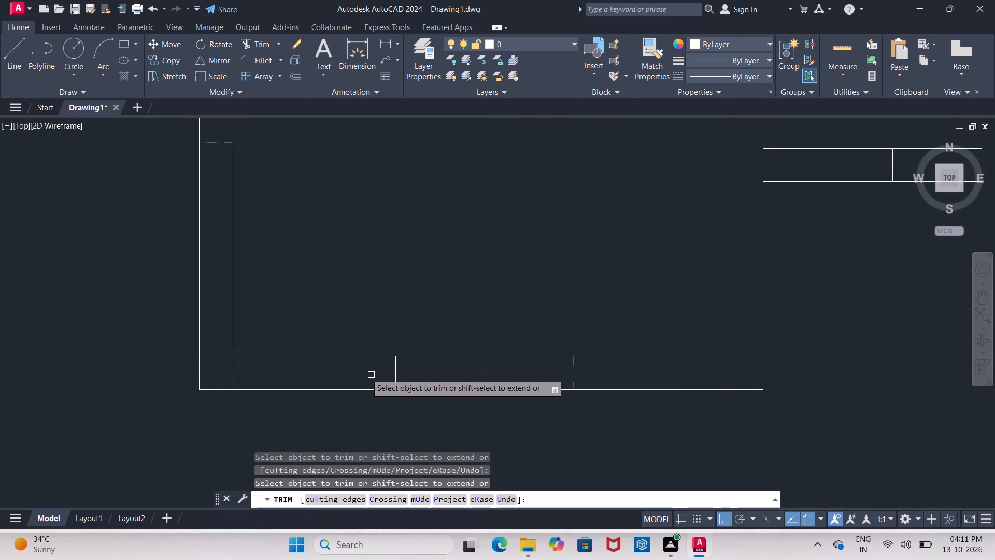
Trim the leftover middle-line segments where the bottom and left walls meet at the lower-left corner.
middle_click_drag(340, 370, 437, 396)
scroll(314, 405, "up", 1)
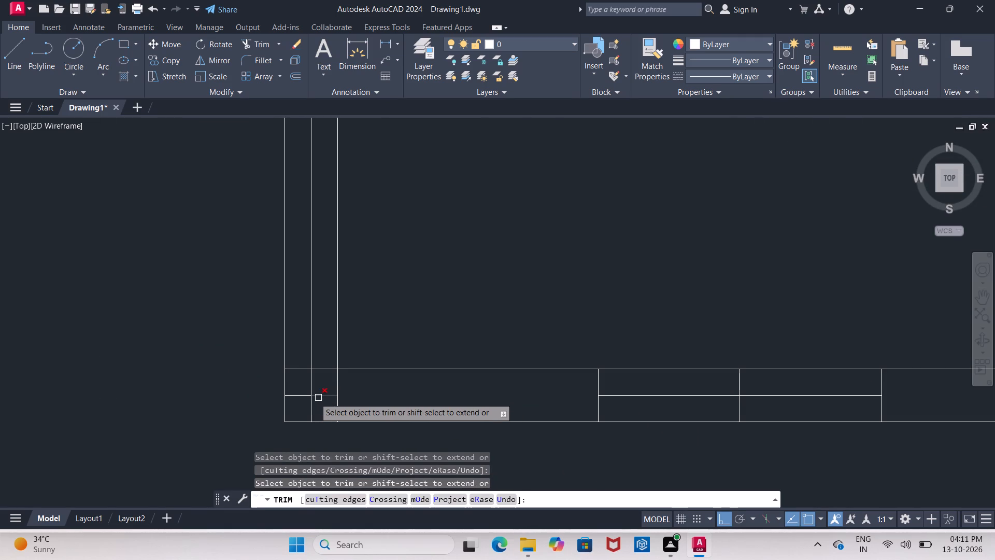
left_click(297, 396)
left_click(308, 403)
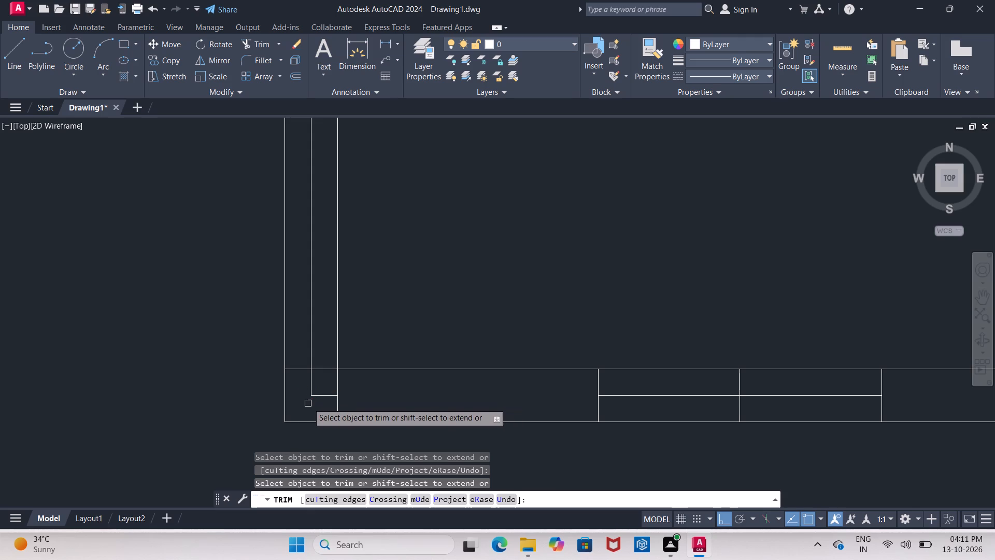
double_click(320, 398)
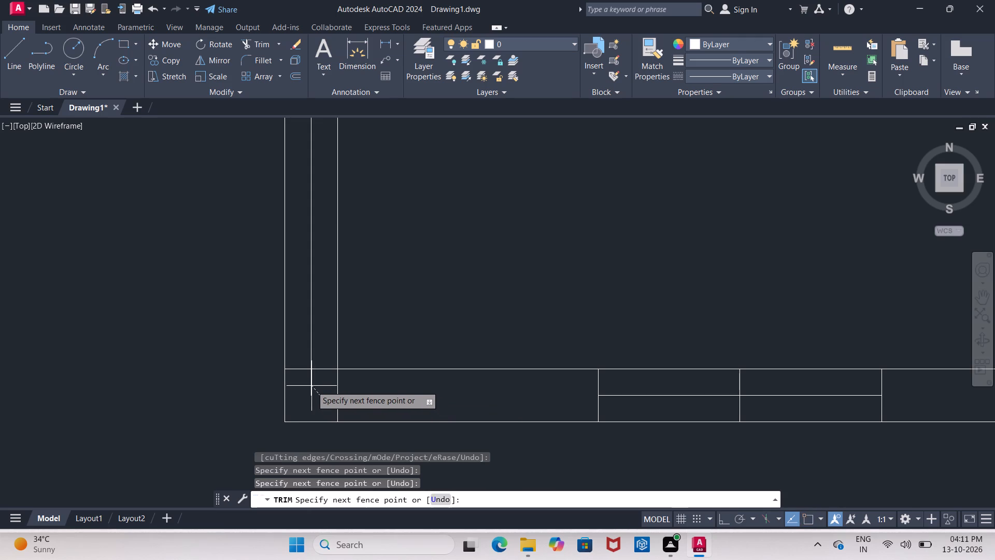
left_click(309, 383)
scroll(309, 383, "down", 2)
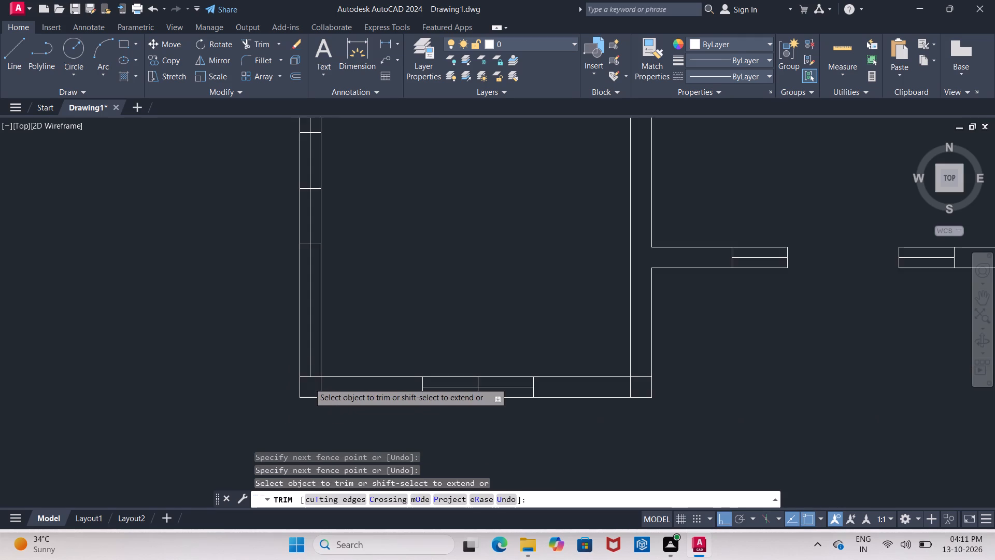
scroll(309, 383, "down", 3)
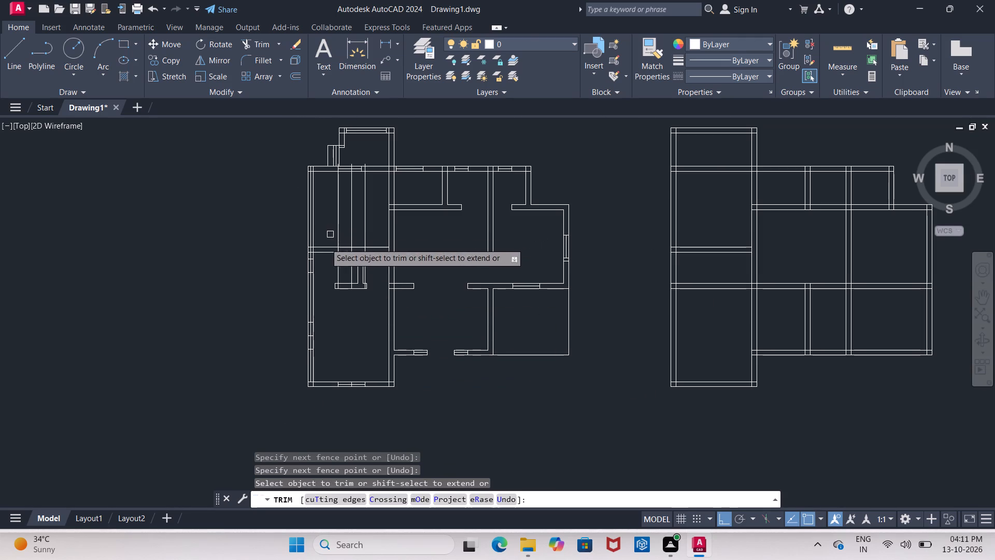
scroll(302, 250, "up", 2)
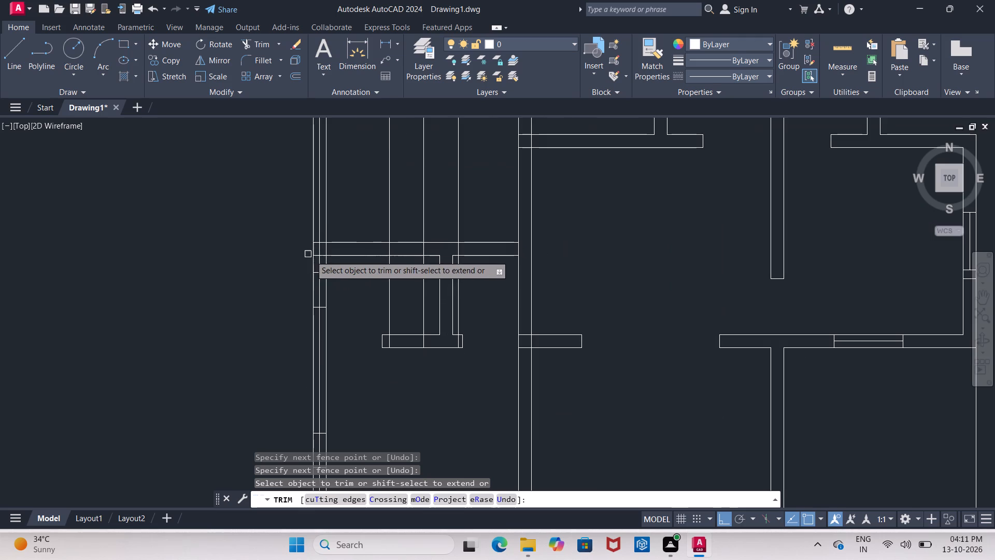
middle_click_drag(333, 216, 339, 306)
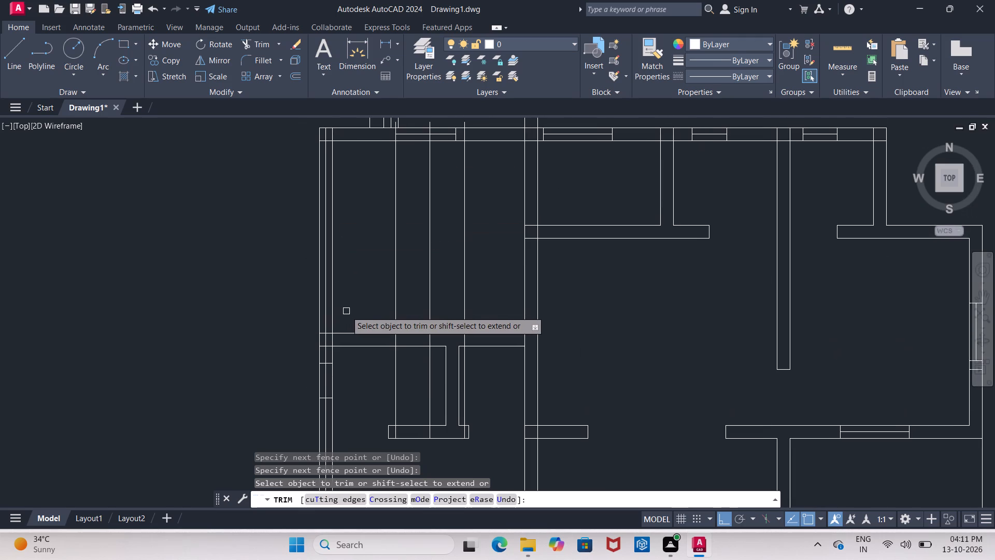
key("Escape")
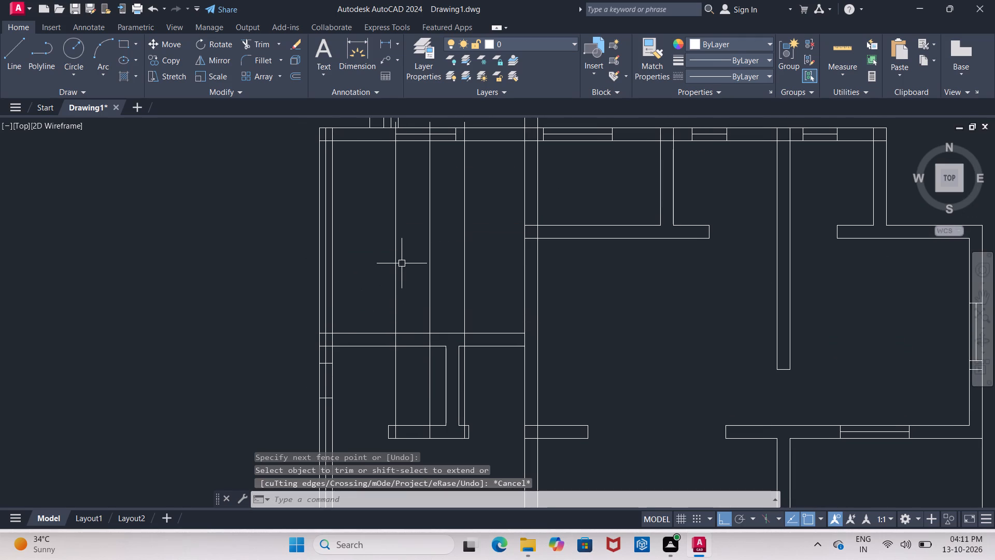
Erase the three long vertical construction lines running through the upper-left room.
left_click(398, 267)
left_click(430, 283)
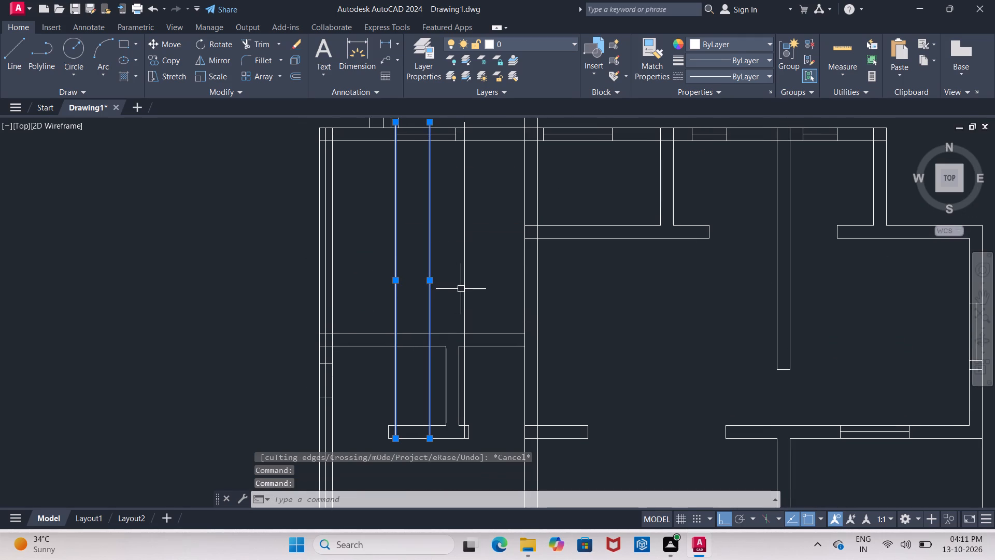
left_click_drag(465, 286, 465, 279)
key("Delete")
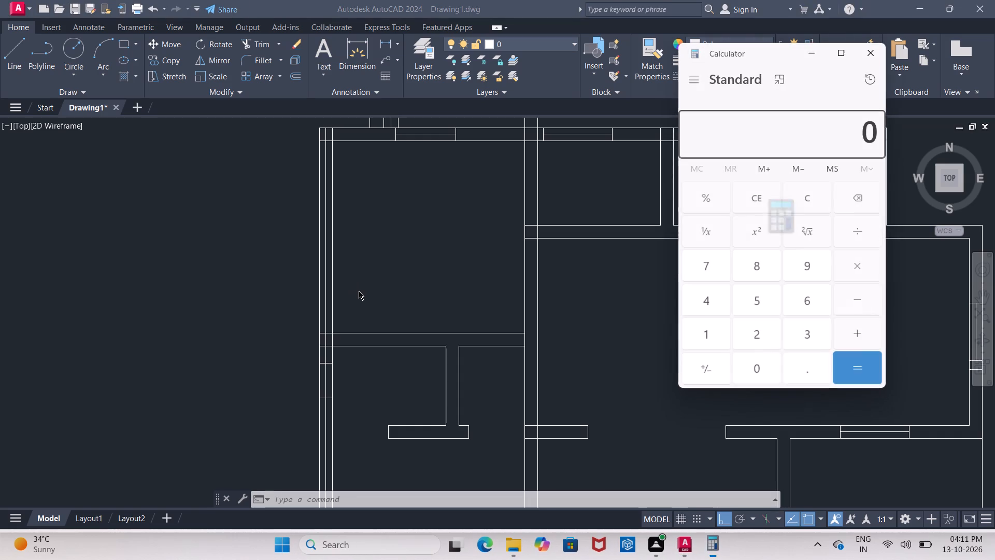
Divide 11.6 by 2 in Calculator and close it.
type("11.6")
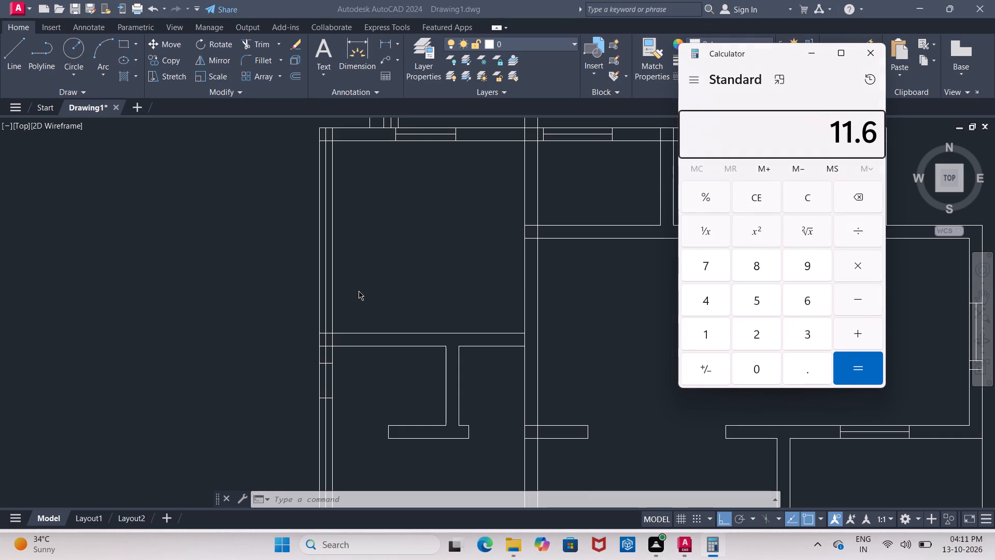
key("slash")
key("2")
key("Return")
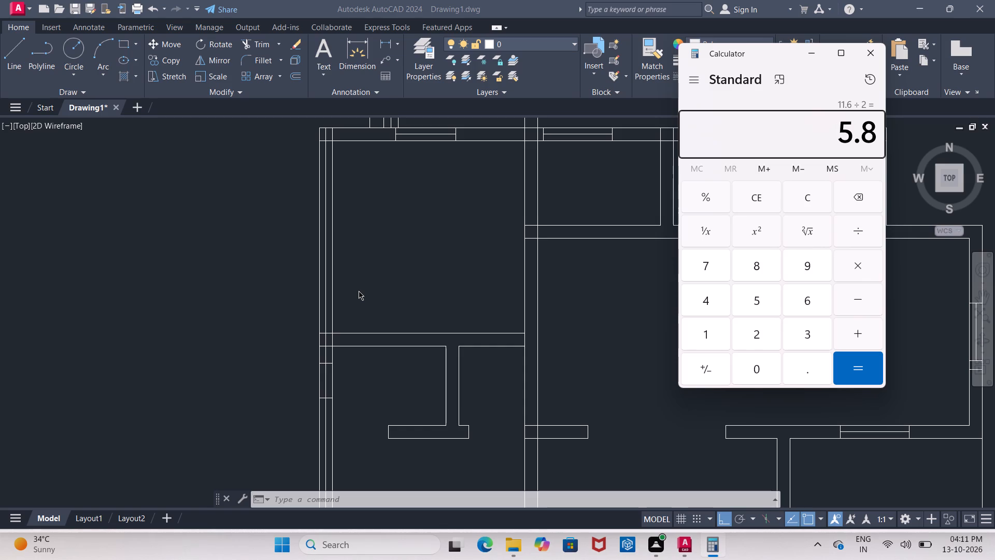
left_click(875, 60)
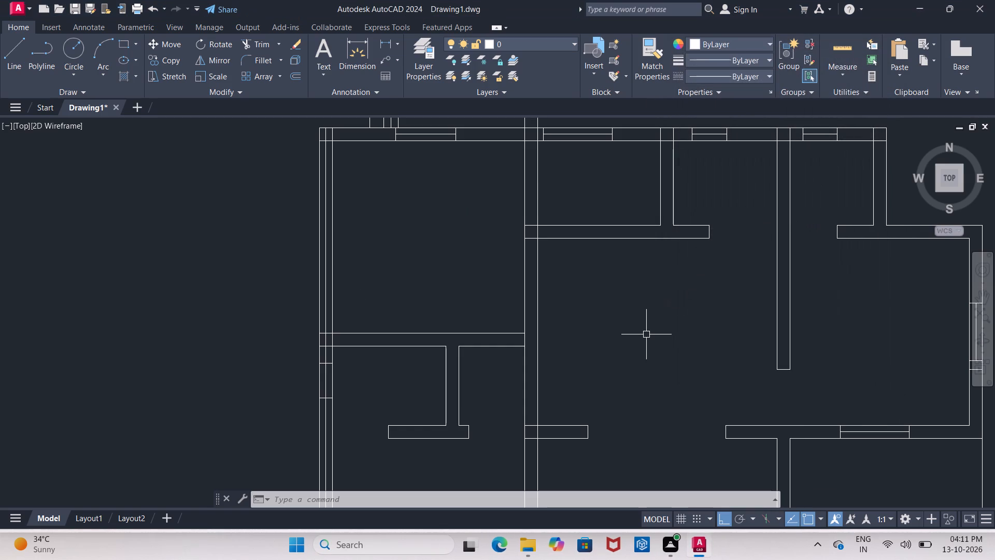
Offset the upper line of the horizontal wall below the upper-left room 5'8" upward into the room.
key("o")
key("Return")
type("5'8\"")
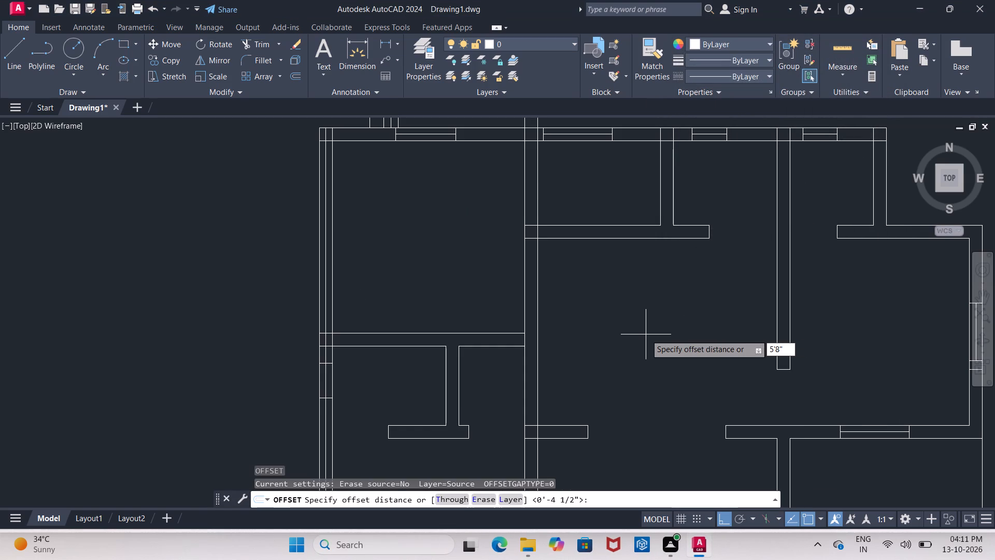
key("Return")
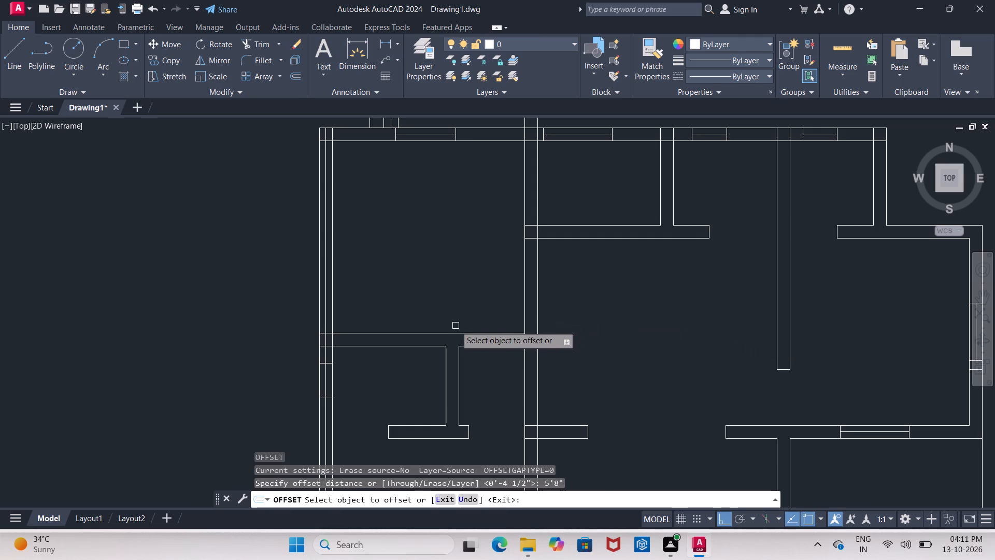
left_click(452, 331)
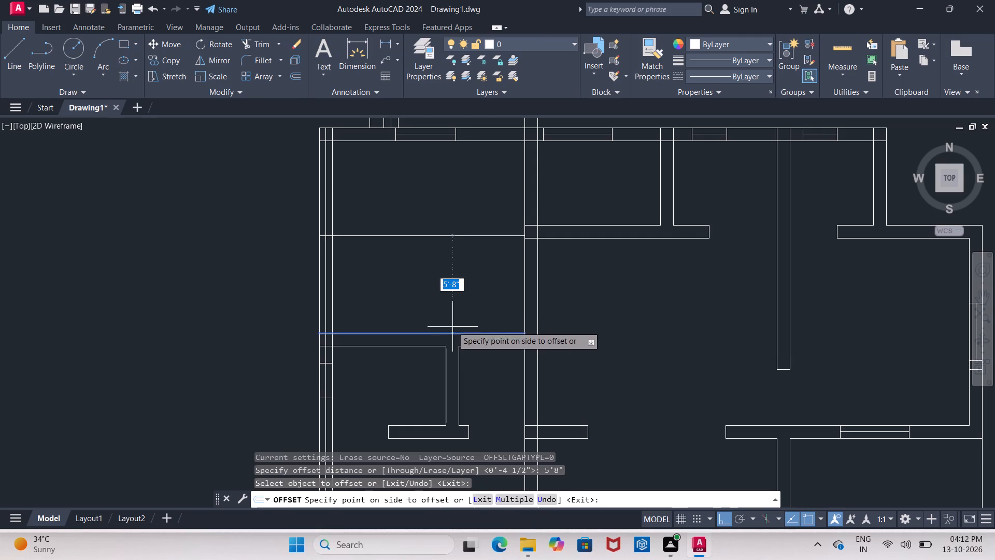
left_click(457, 252)
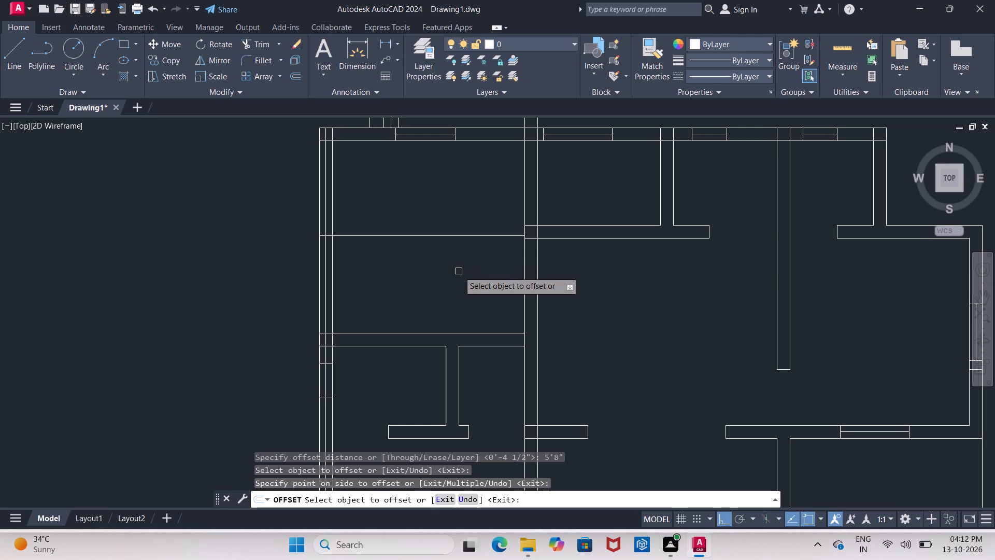
key("Return")
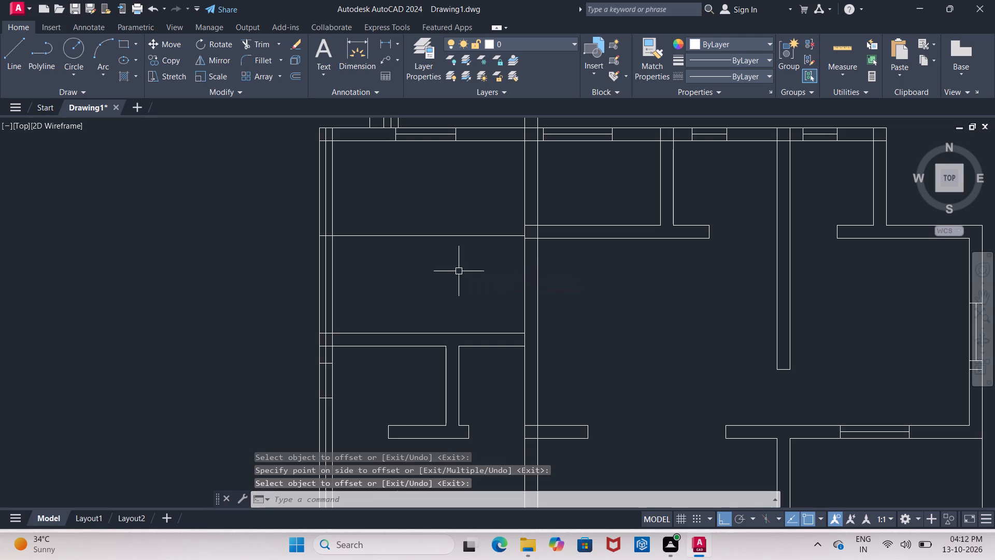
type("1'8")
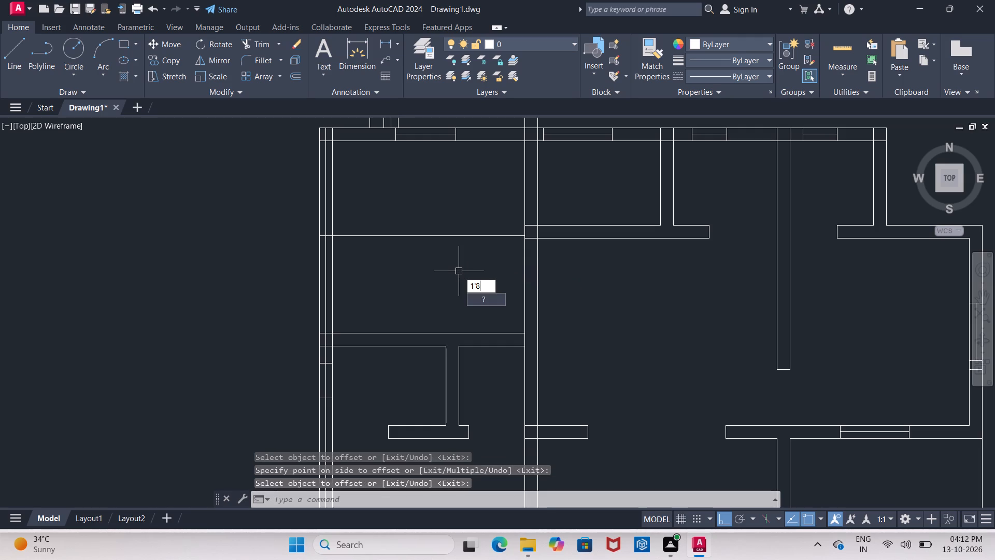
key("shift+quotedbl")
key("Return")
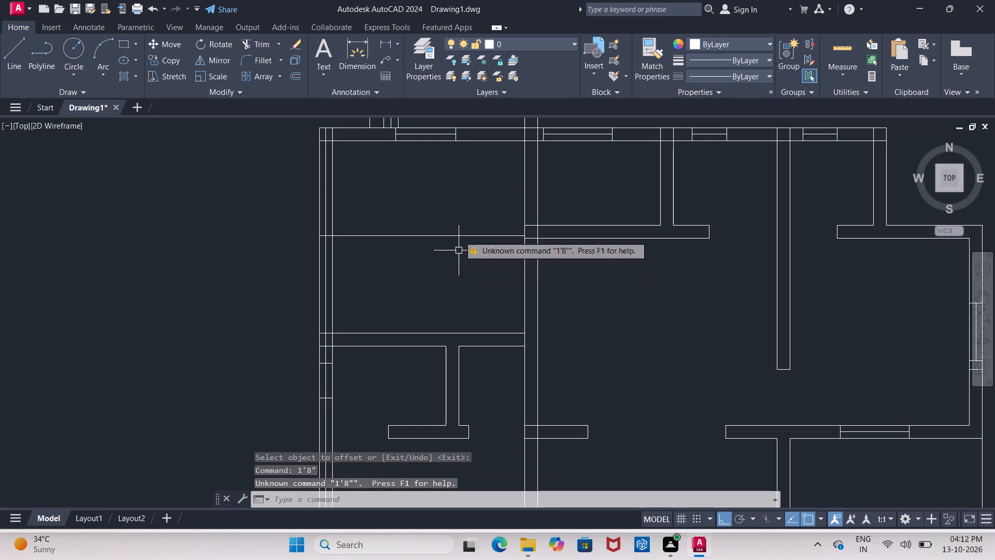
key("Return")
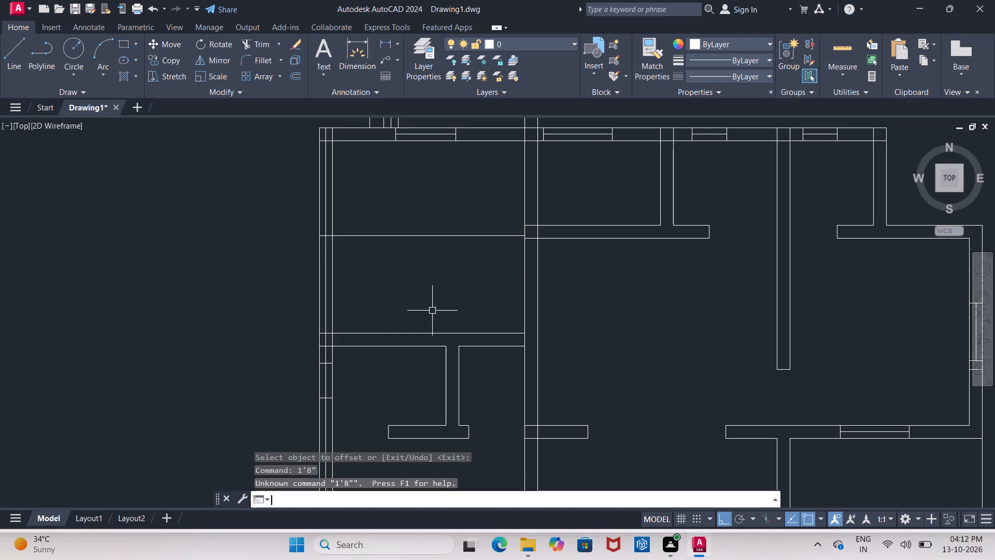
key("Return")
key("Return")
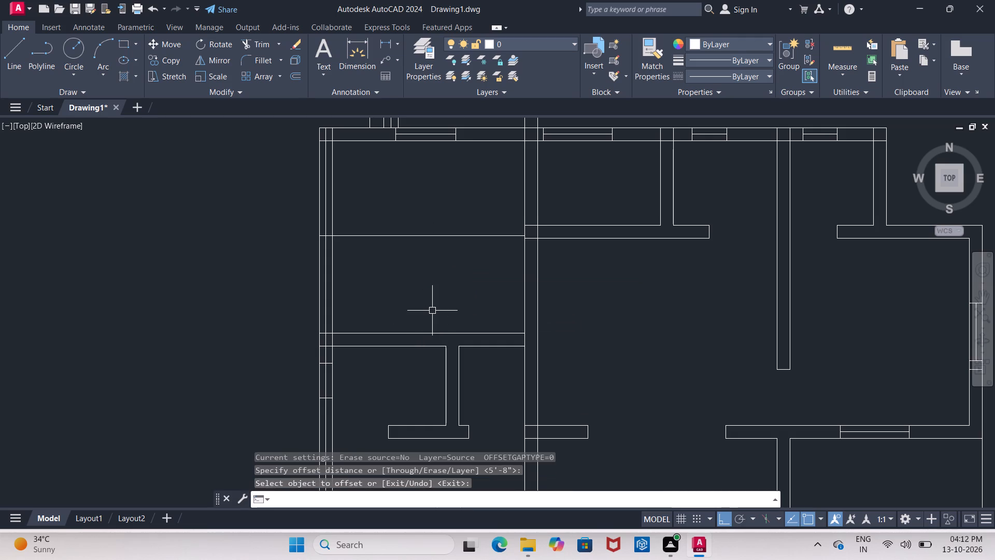
Offset the horizontal guide line in the upper-left room 1'8" both upward and downward.
key("Return")
key("BackSpace")
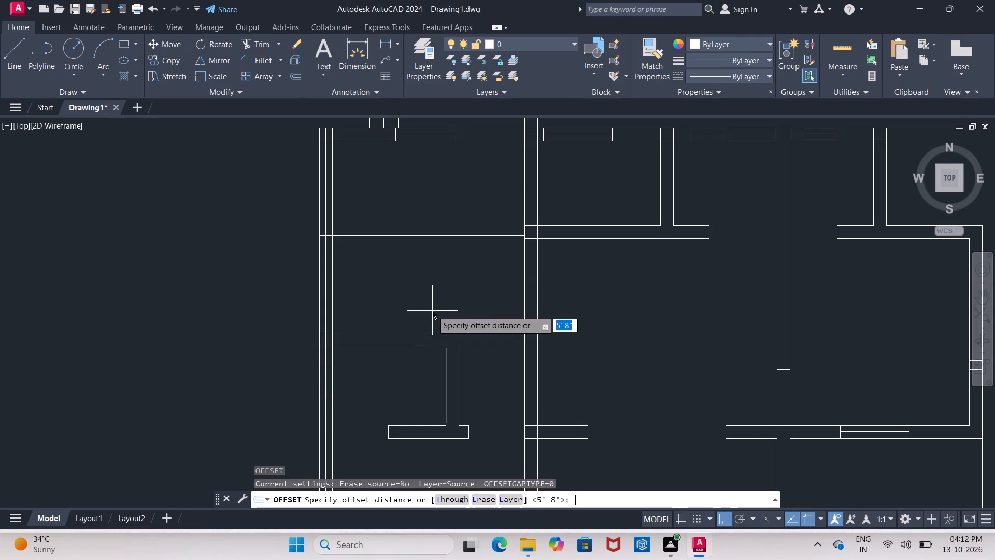
type("1'8\"")
key("Return")
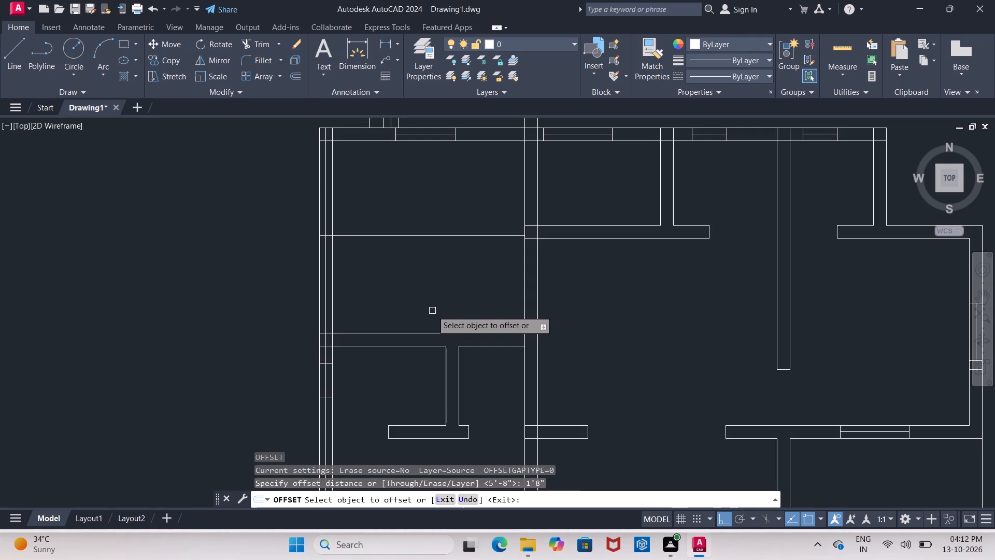
left_click(435, 234)
left_click(434, 199)
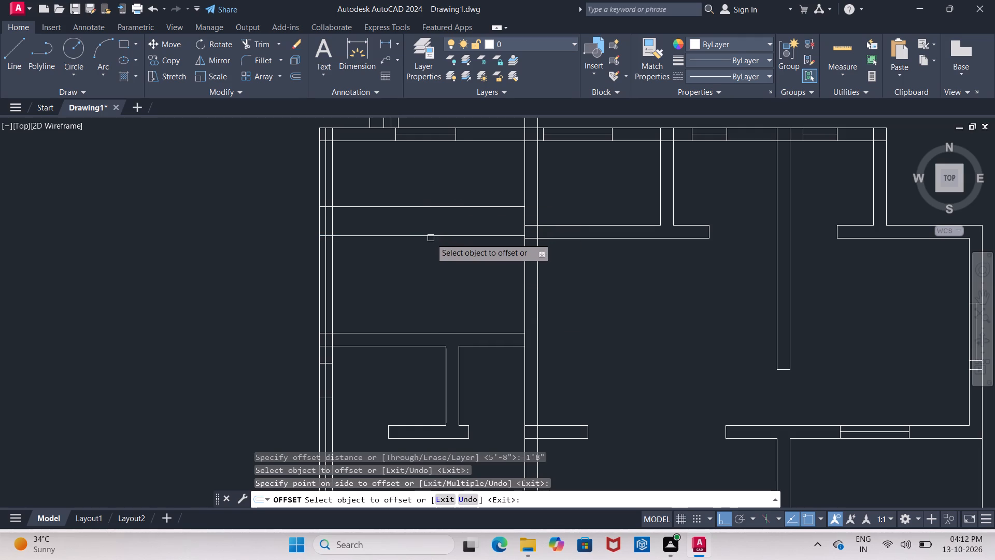
left_click(431, 237)
left_click(429, 331)
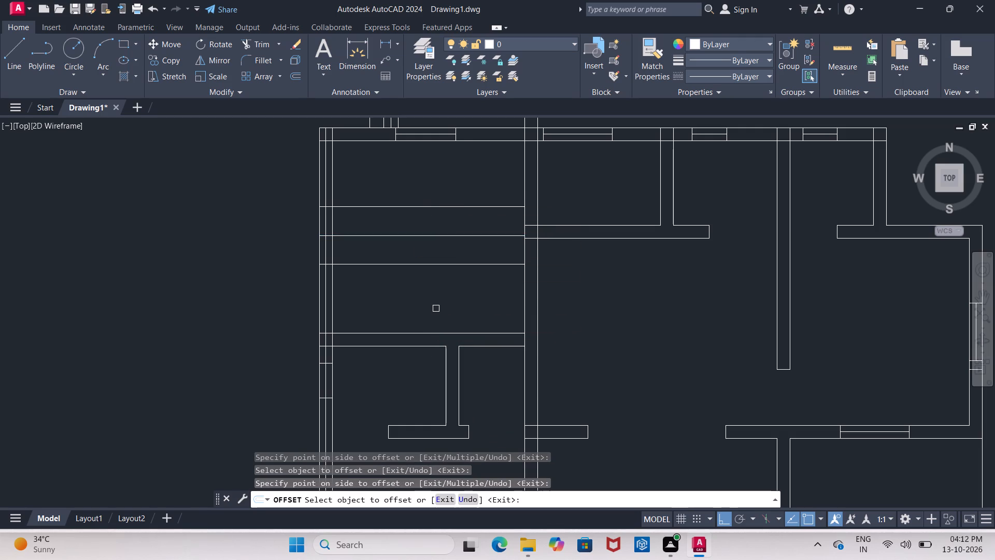
key("Escape")
Trim the three horizontal guide lines back to the upper-left room's exterior wall and remove the wall's middle line above and below that window.
type("TR")
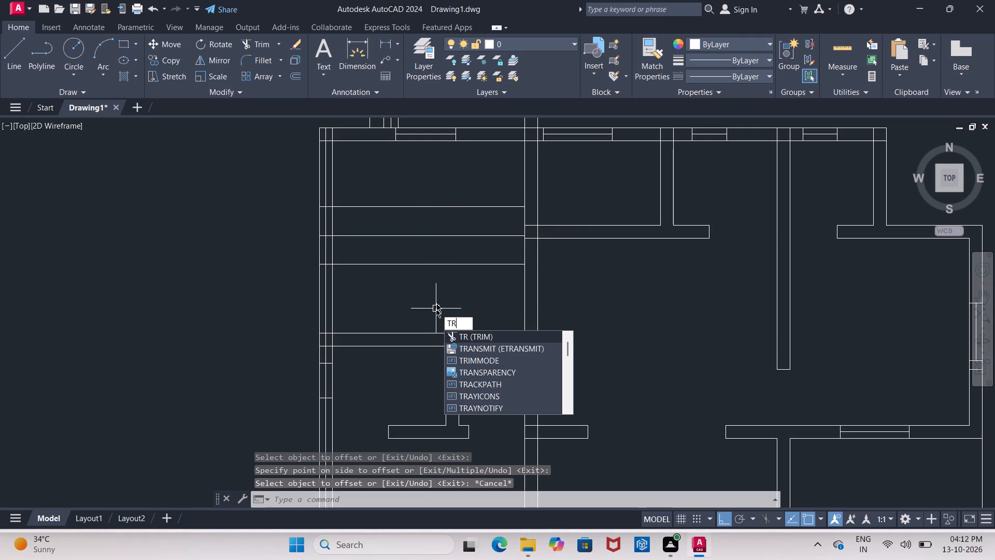
left_click(456, 336)
left_click_drag(417, 189, 416, 277)
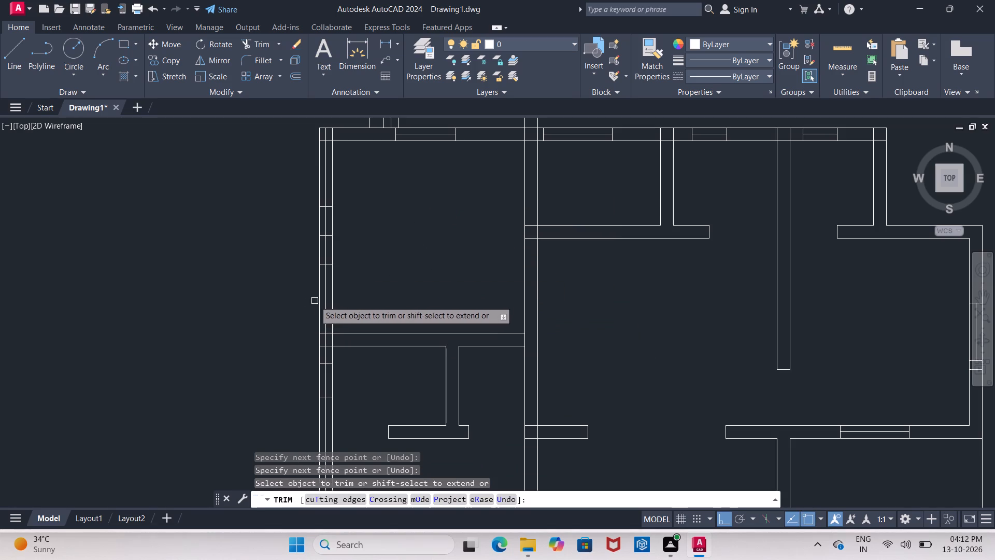
left_click(325, 291)
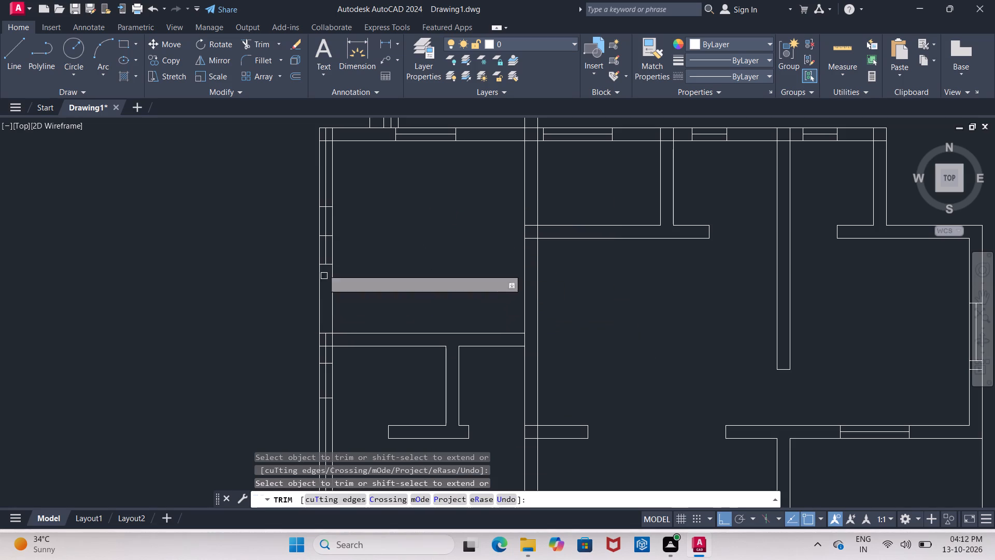
left_click(325, 196)
scroll(331, 169, "up", 1)
middle_click_drag(331, 169, 353, 286)
left_click(346, 229)
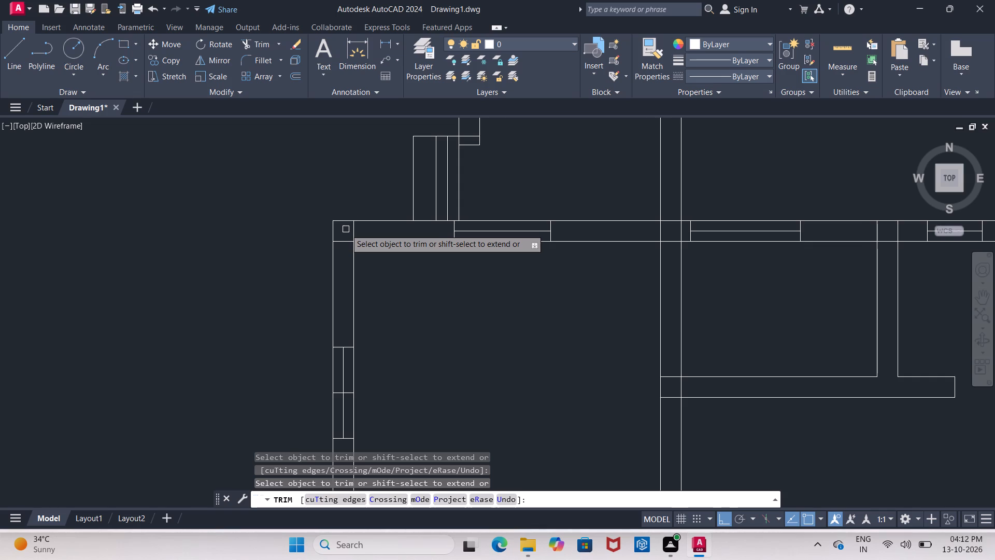
Trim the top line of the steps where it crosses the left wall of the projecting top room.
scroll(406, 266, "down", 2)
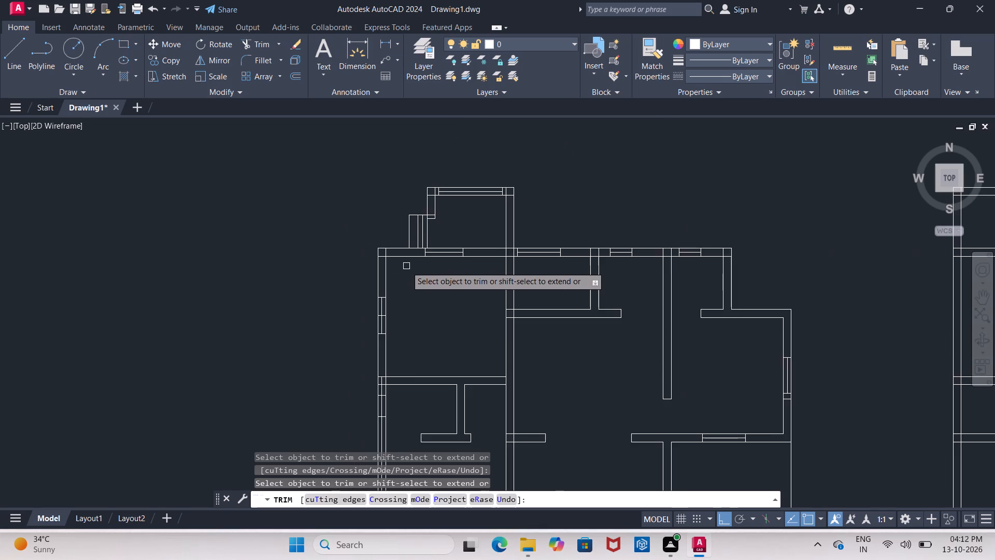
scroll(406, 270, "down", 1)
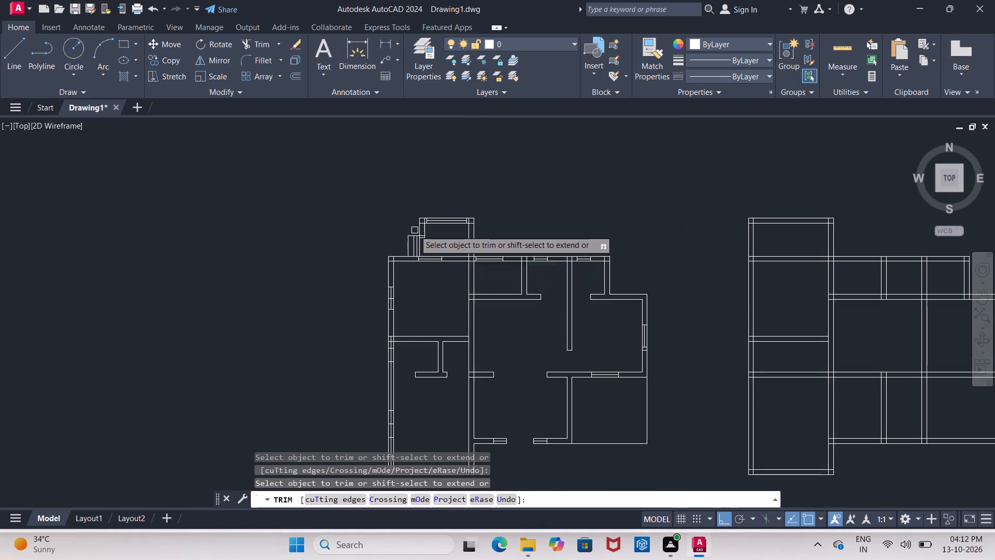
scroll(415, 229, "up", 2)
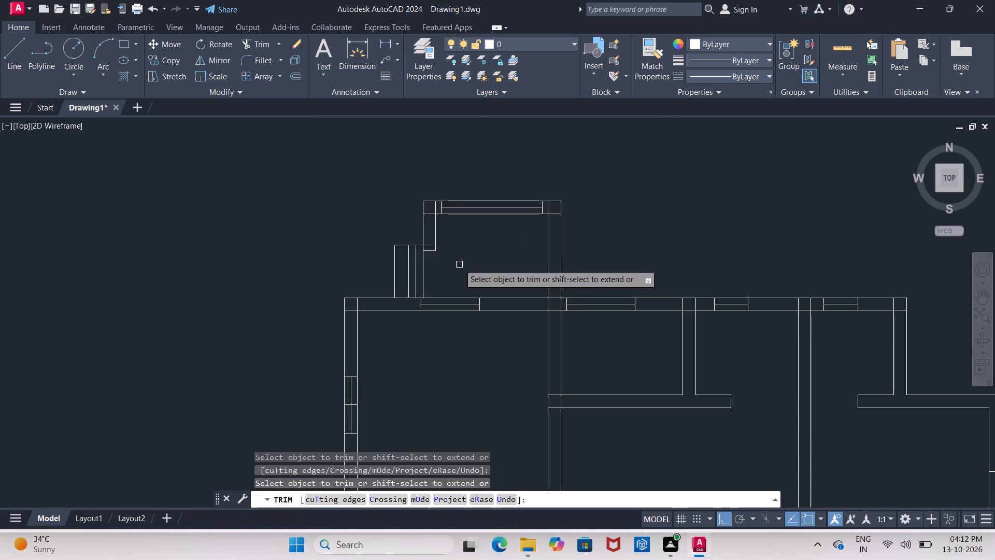
scroll(439, 265, "up", 2)
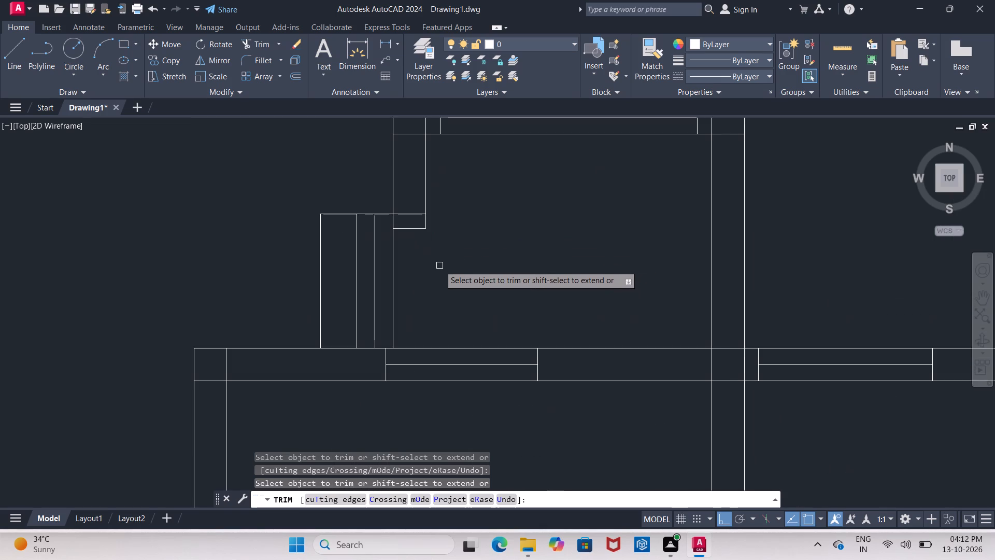
left_click(415, 214)
Trim the overlapping inner wall lines at the upper-left and upper-right corners of the projecting top room.
scroll(449, 266, "down", 1)
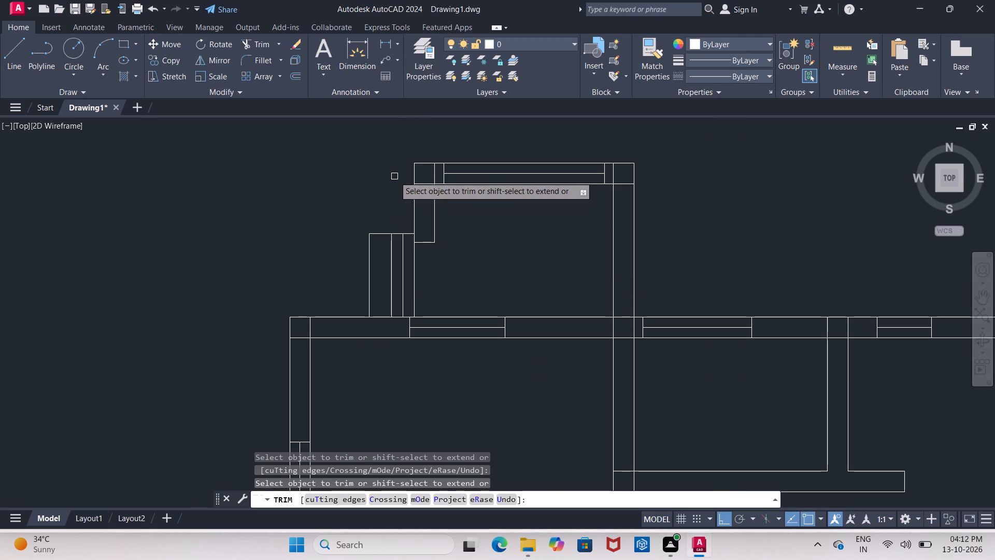
scroll(435, 193, "up", 2)
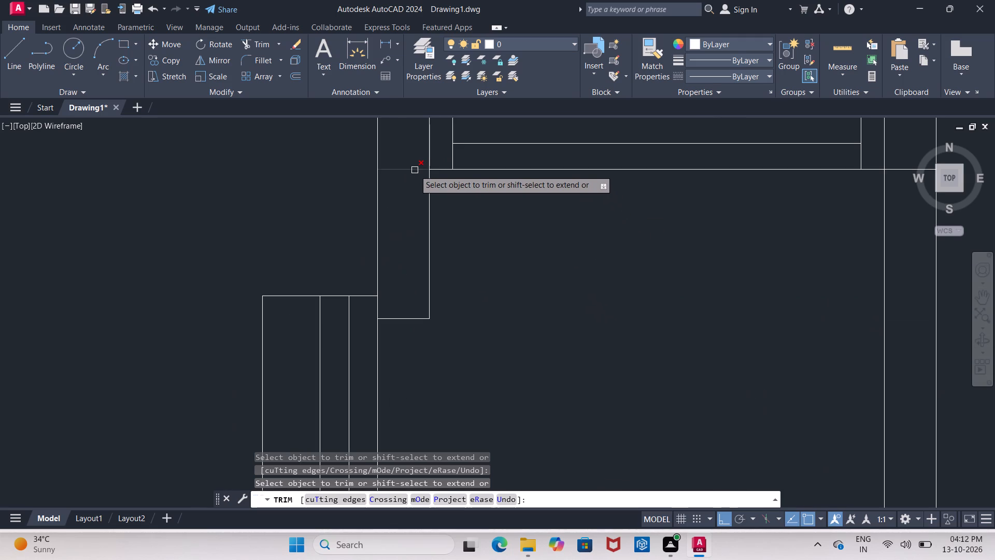
left_click_drag(417, 164, 413, 186)
left_click_drag(414, 147, 415, 146)
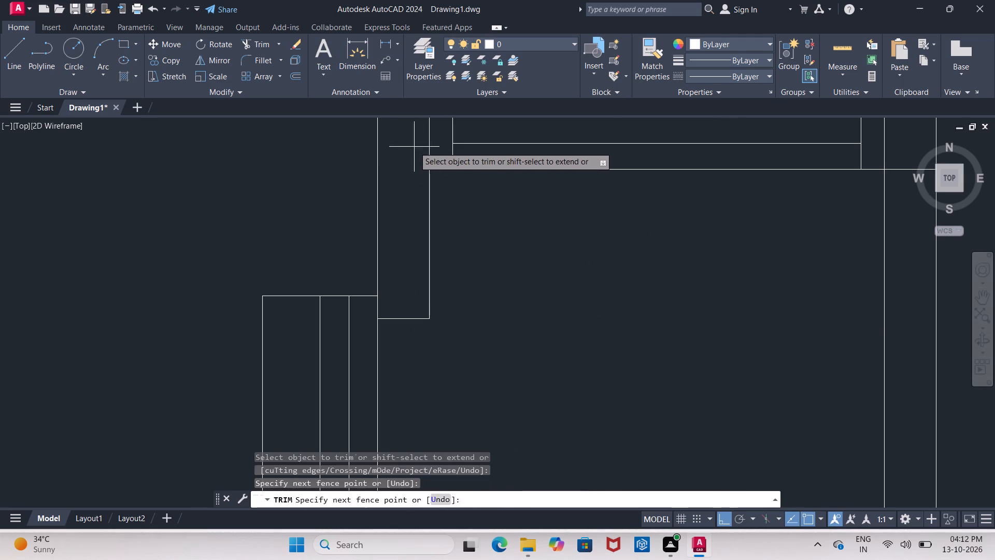
left_click_drag(415, 146, 419, 149)
left_click(431, 155)
scroll(431, 155, "down", 2)
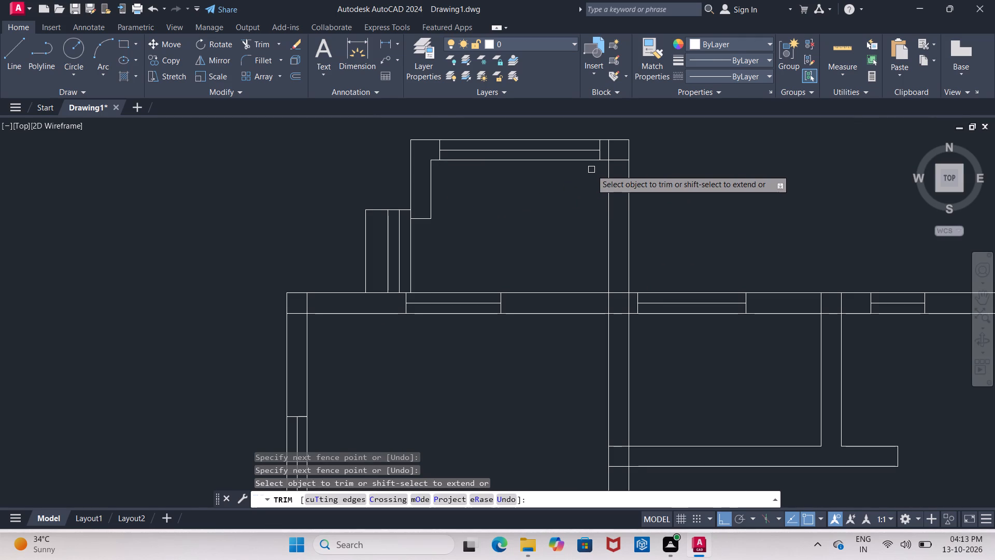
middle_click_drag(591, 170, 528, 187)
scroll(557, 167, "up", 1)
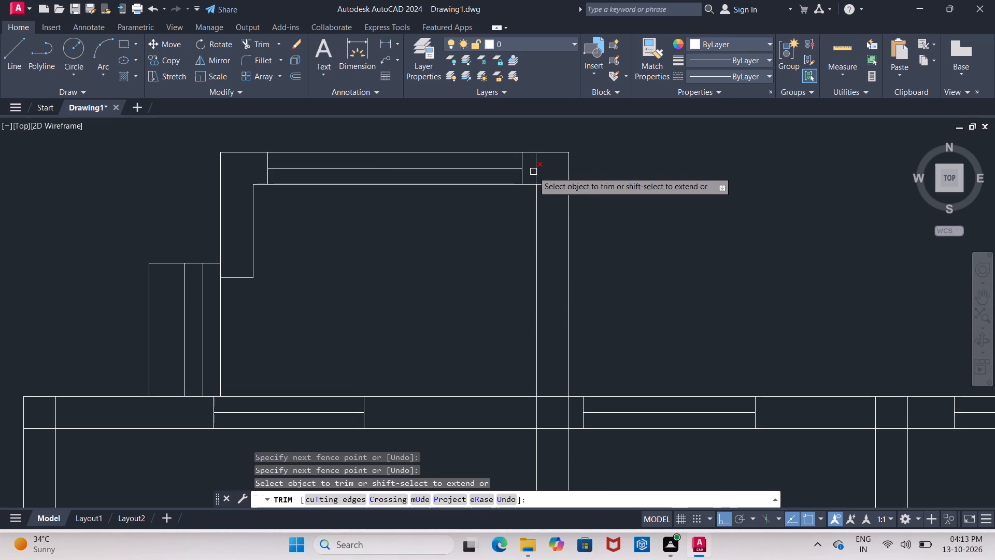
scroll(531, 171, "up", 2)
left_click_drag(529, 168, 589, 223)
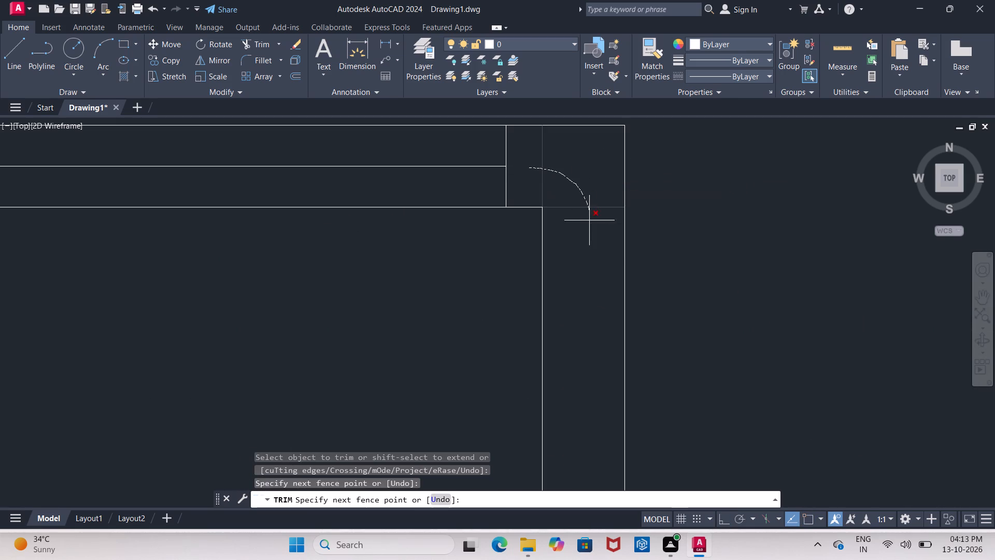
left_click_drag(589, 223, 586, 234)
Trim the left exterior wall's middle line above and below the small window beneath the upper-left room.
scroll(584, 220, "down", 4)
middle_click_drag(548, 276, 564, 191)
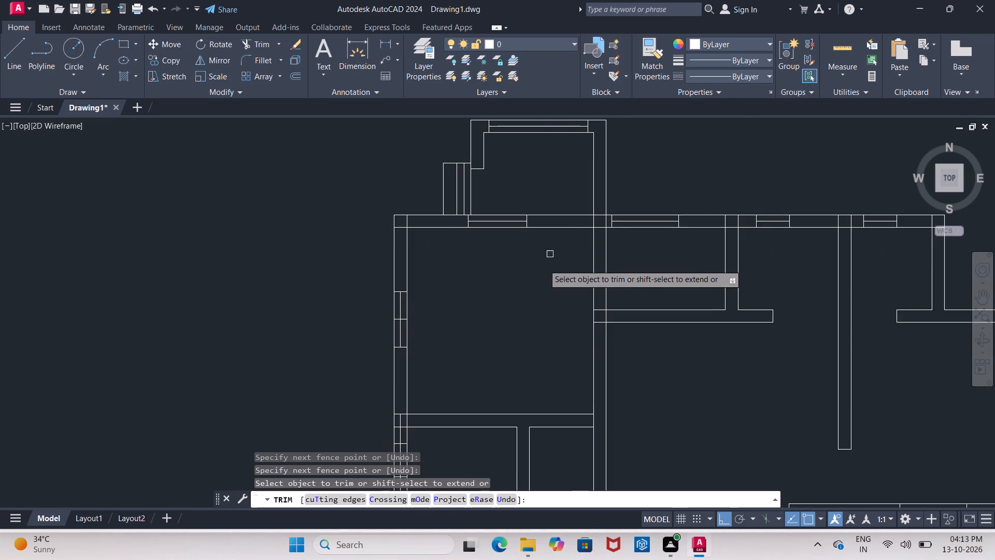
scroll(522, 279, "up", 1)
middle_click_drag(522, 279, 546, 151)
scroll(547, 199, "down", 2)
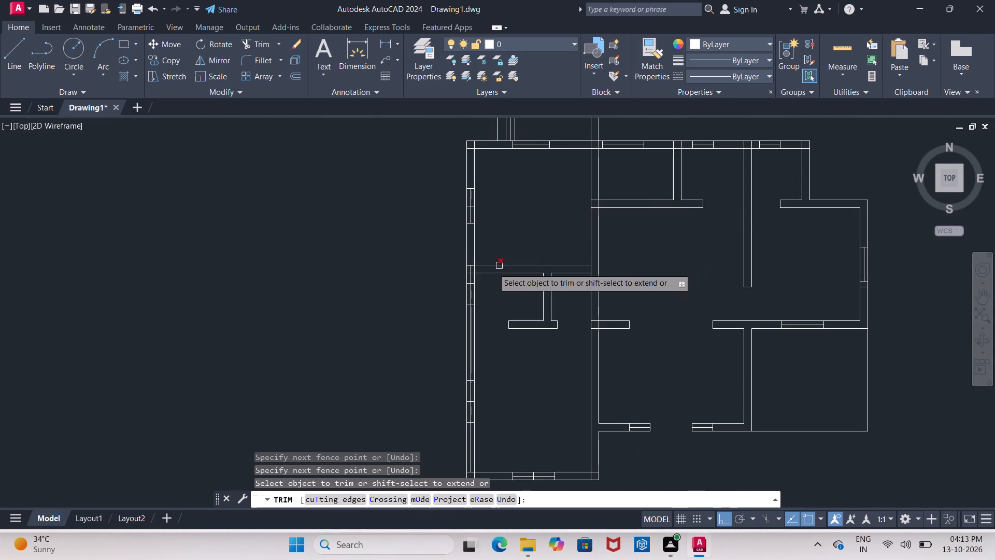
scroll(482, 271, "up", 4)
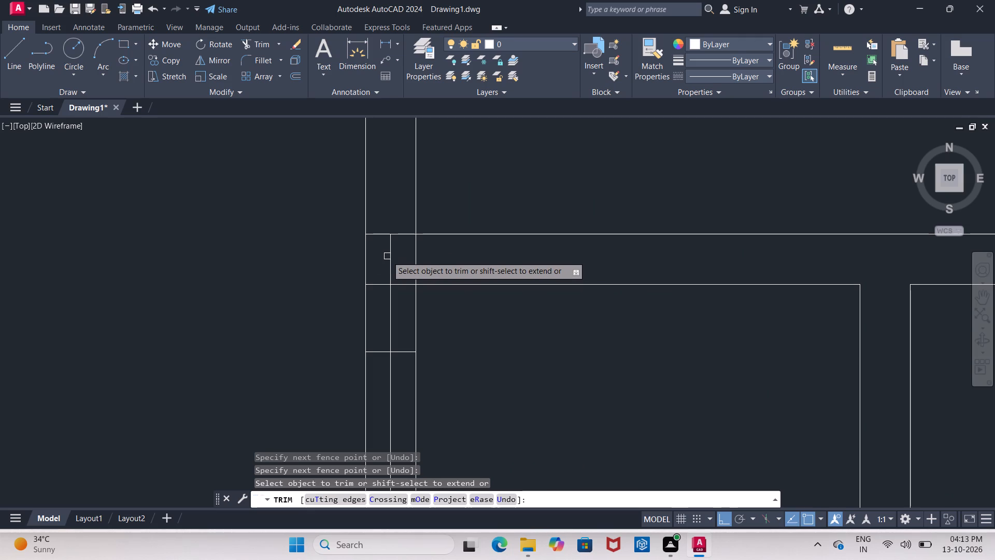
left_click_drag(389, 259, 393, 266)
double_click(390, 295)
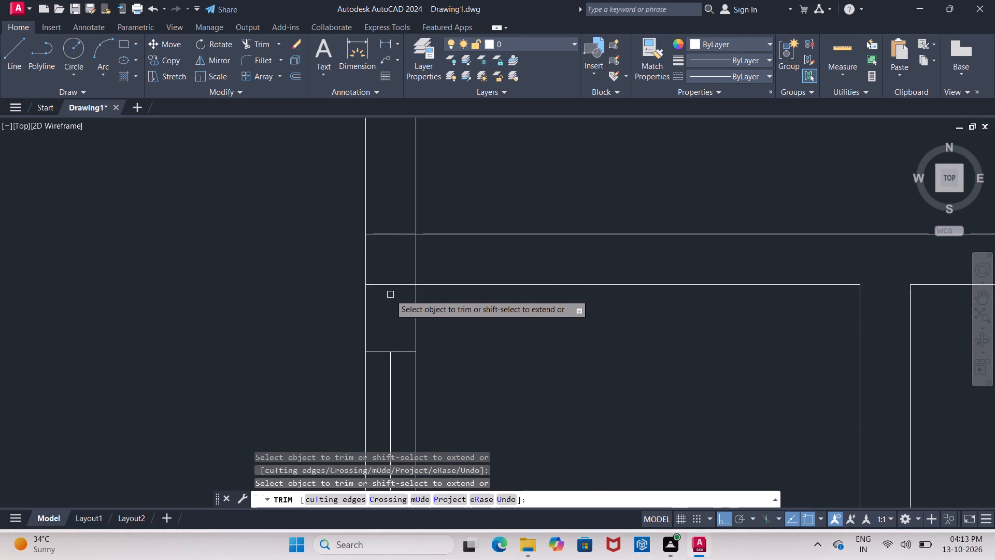
scroll(391, 294, "down", 3)
middle_click_drag(415, 346, 450, 215)
scroll(438, 243, "up", 1)
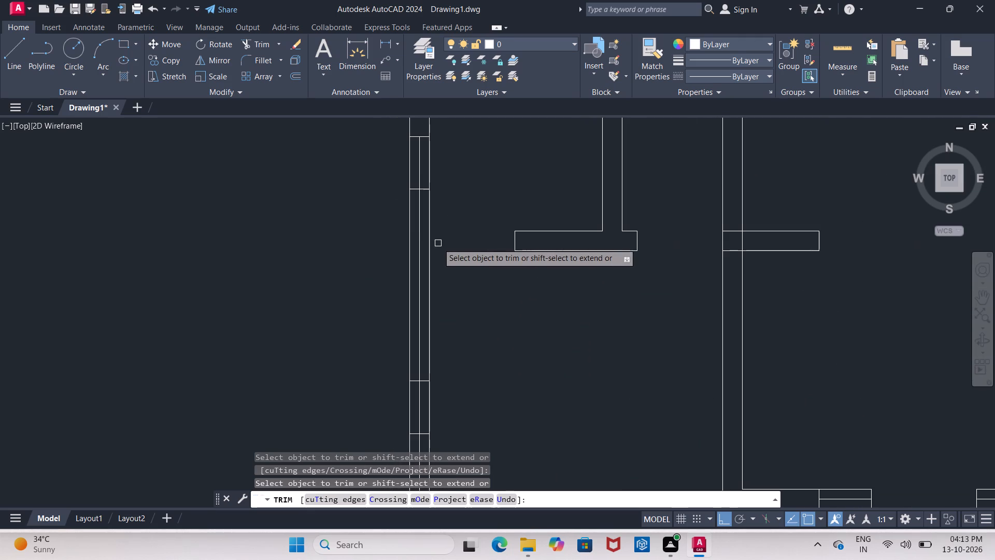
left_click(417, 232)
Remove the centre dividing line from the lowest window in the left exterior wall and trim the middle line below it.
middle_click_drag(424, 258, 460, 92)
scroll(462, 85, "up", 1)
scroll(454, 267, "up", 1)
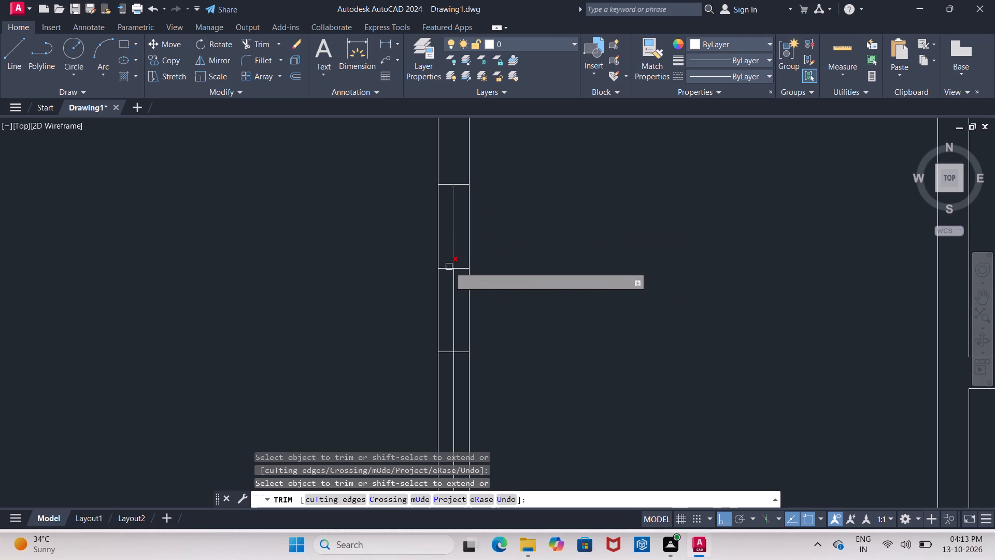
left_click(449, 267)
left_click(462, 270)
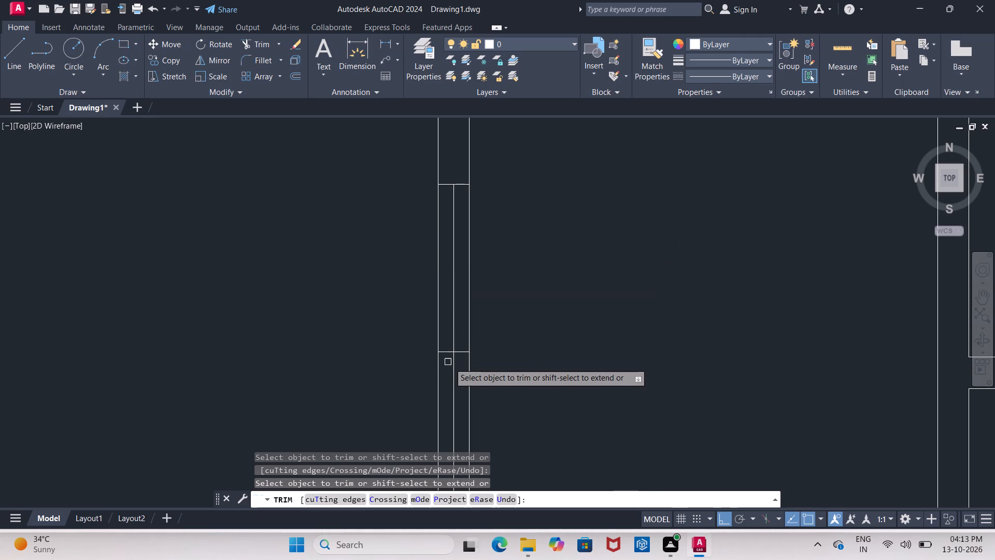
left_click(452, 363)
Trim both horizontal wall lines below the upper middle room, including their short pieces inside the long vertical wall.
scroll(452, 363, "down", 3)
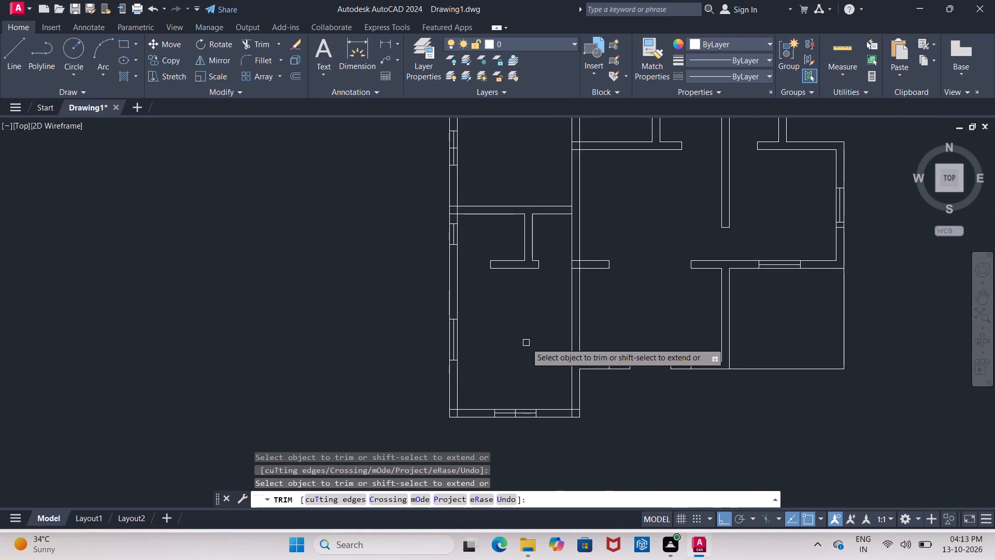
middle_click_drag(524, 342, 417, 362)
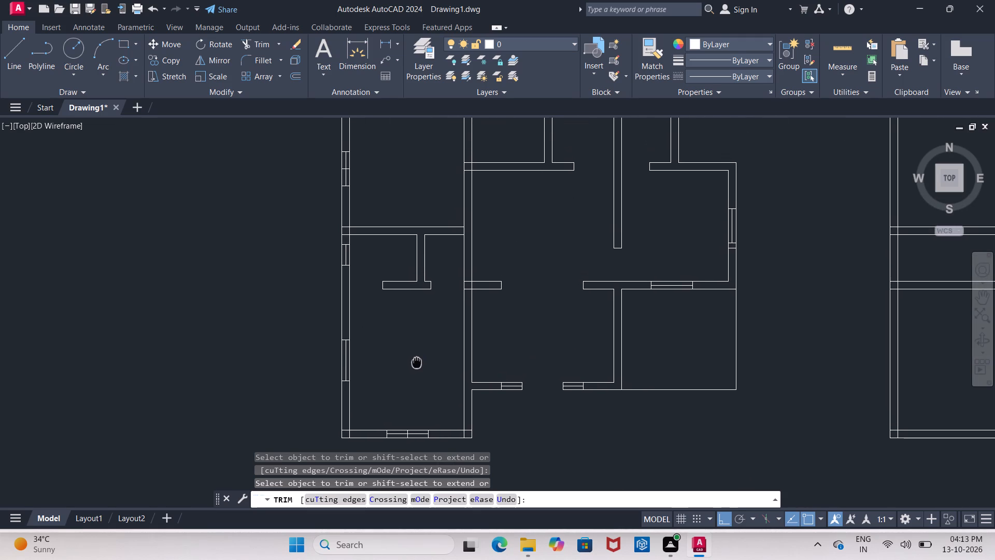
middle_click_drag(417, 362, 430, 361)
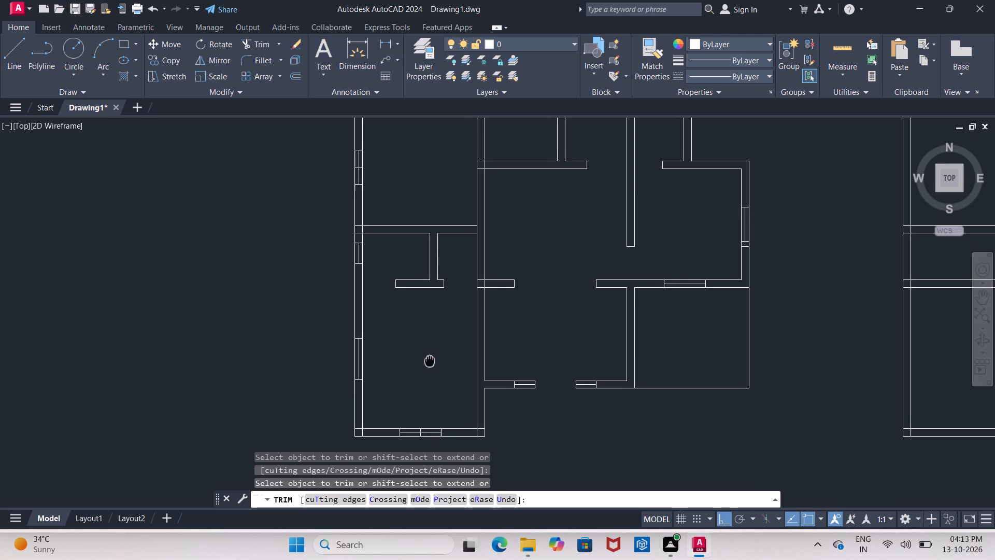
middle_click_drag(430, 361, 430, 370)
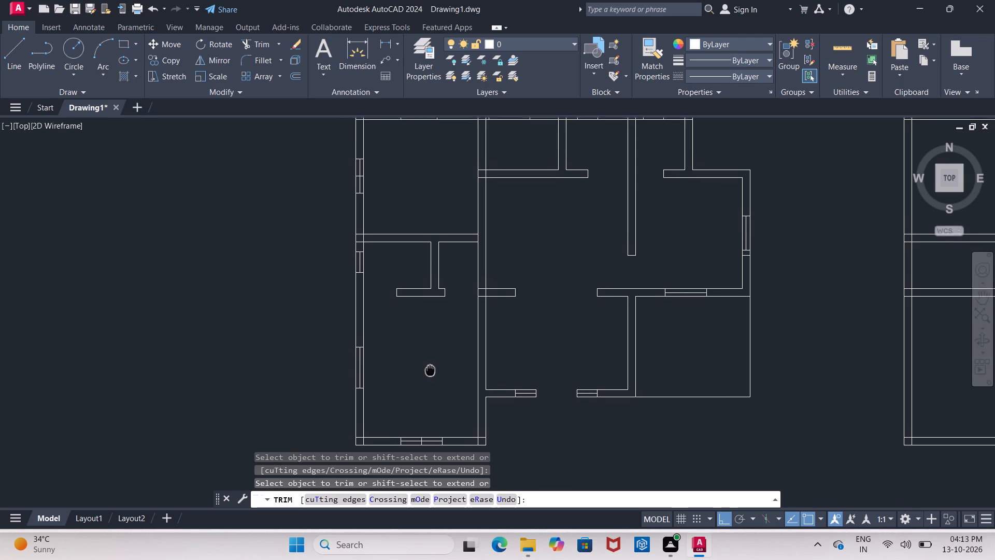
middle_click_drag(430, 370, 418, 388)
middle_click_drag(553, 217, 543, 235)
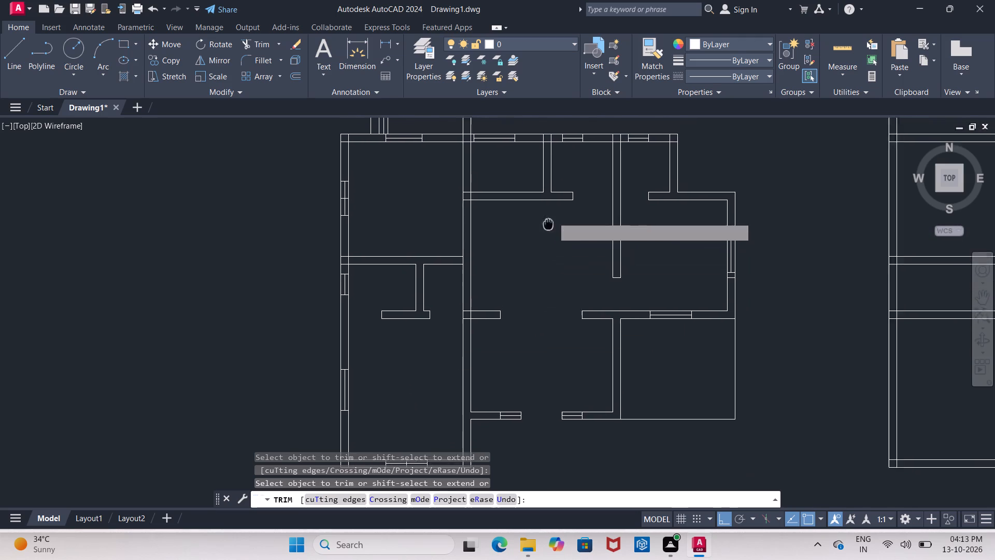
middle_click_drag(543, 235, 527, 265)
left_click_drag(505, 213, 496, 277)
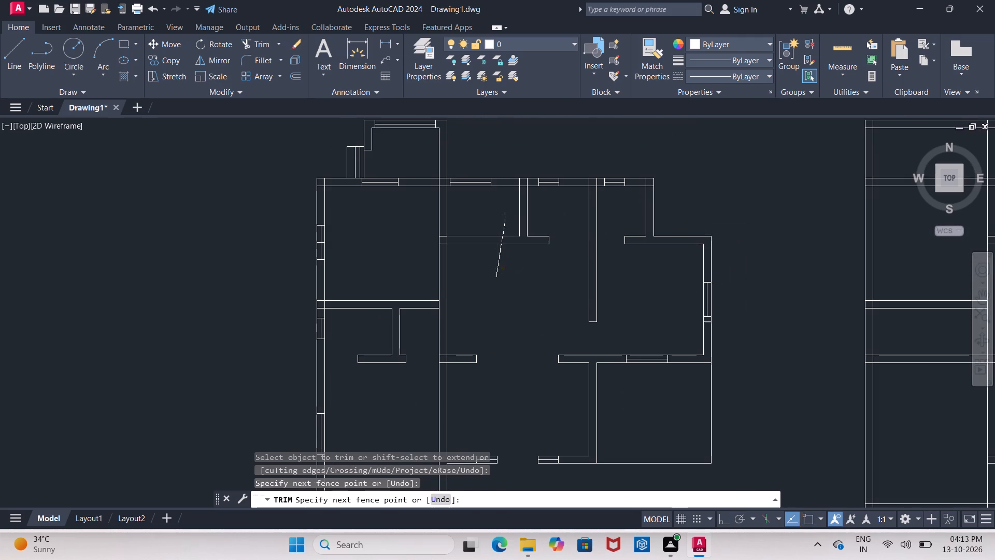
scroll(454, 250, "up", 2)
left_click(421, 218)
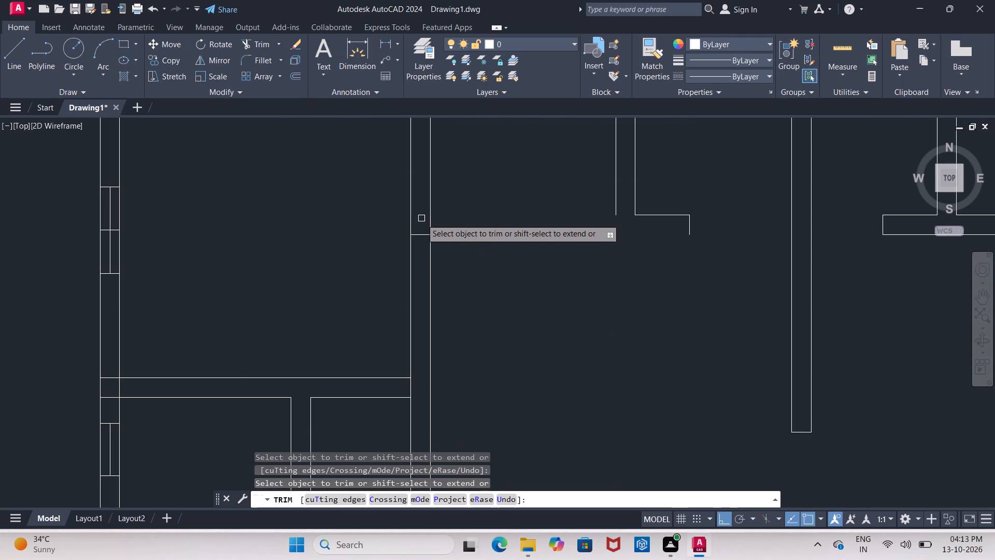
left_click(421, 237)
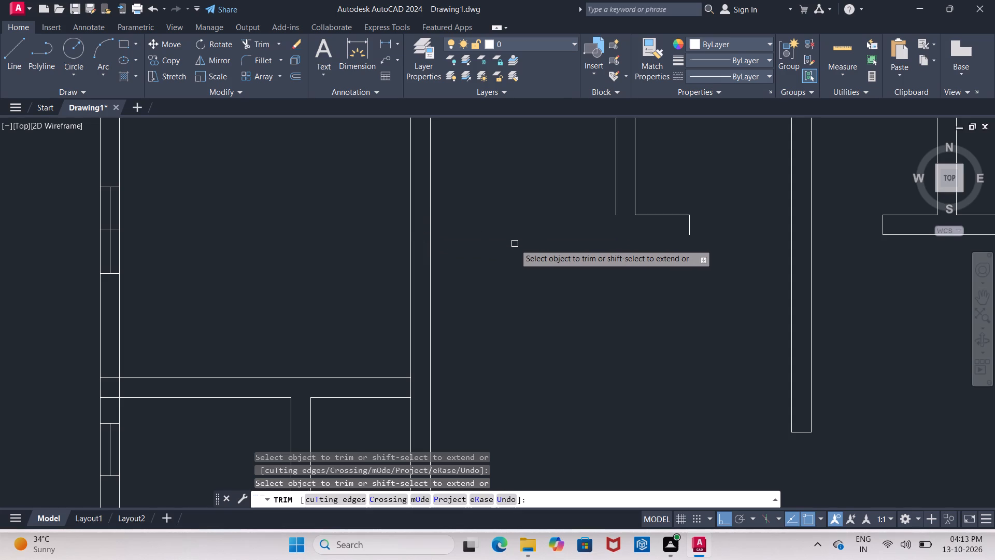
key("Escape")
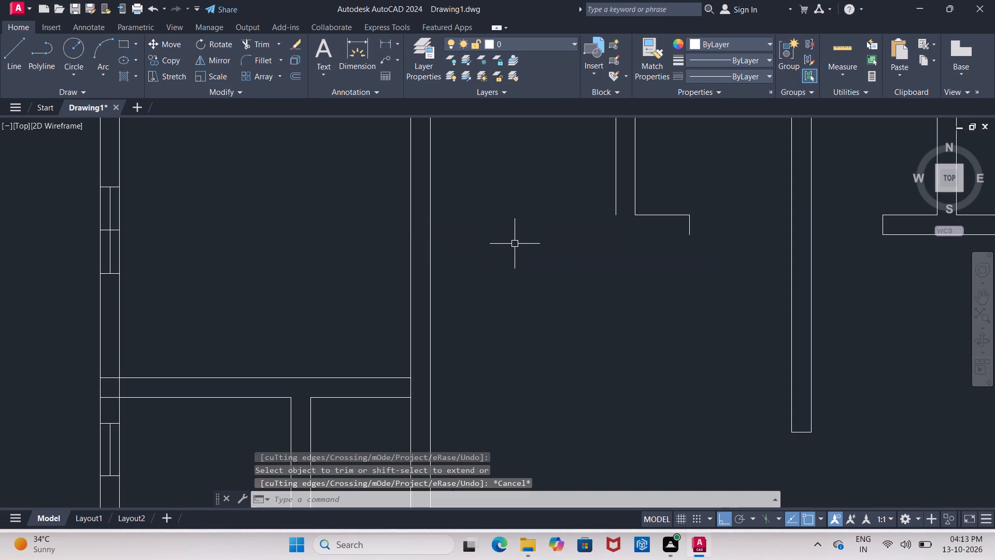
Offset the short horizontal line at the foot of the upper middle partition 9" downward.
key("o")
key("Return")
type("9\"")
key("Return")
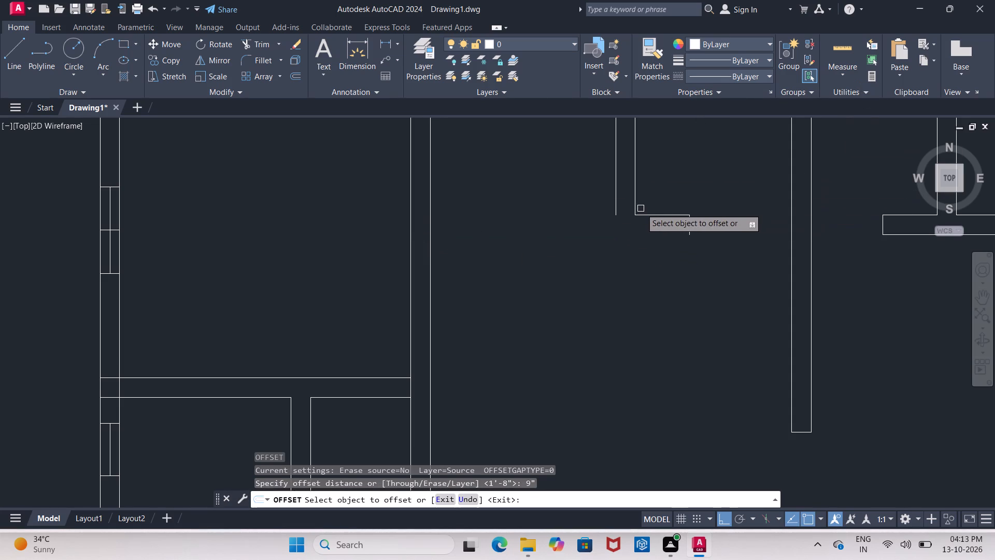
left_click(656, 213)
left_click(654, 250)
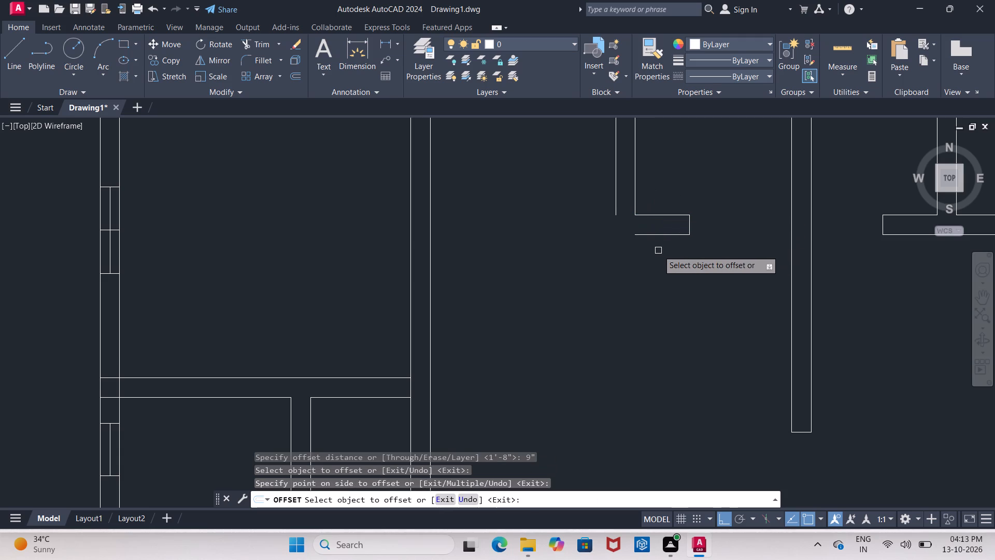
key("Escape")
Extend the offset line at the partition's foot to the long vertical wall, and the partition's left line down to it.
type("EX")
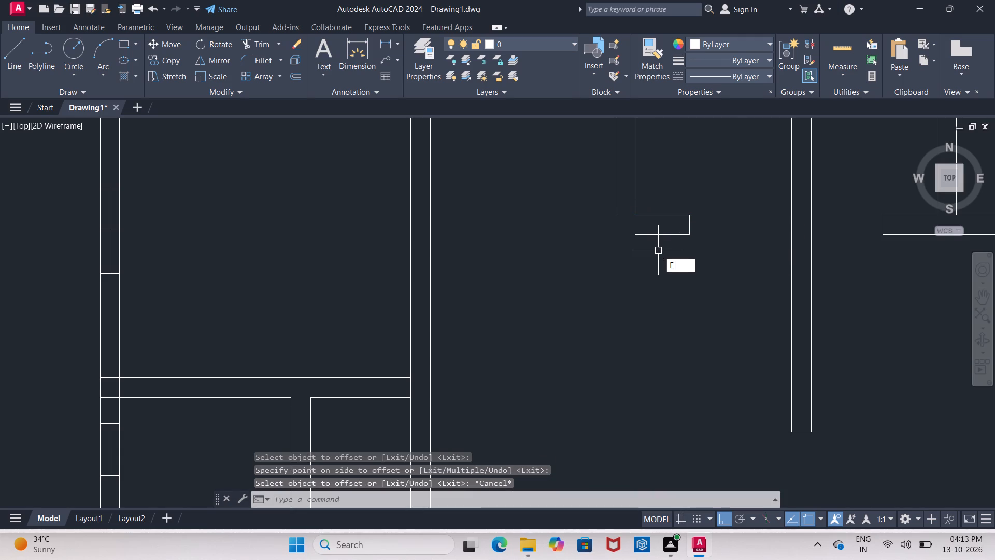
key("Return")
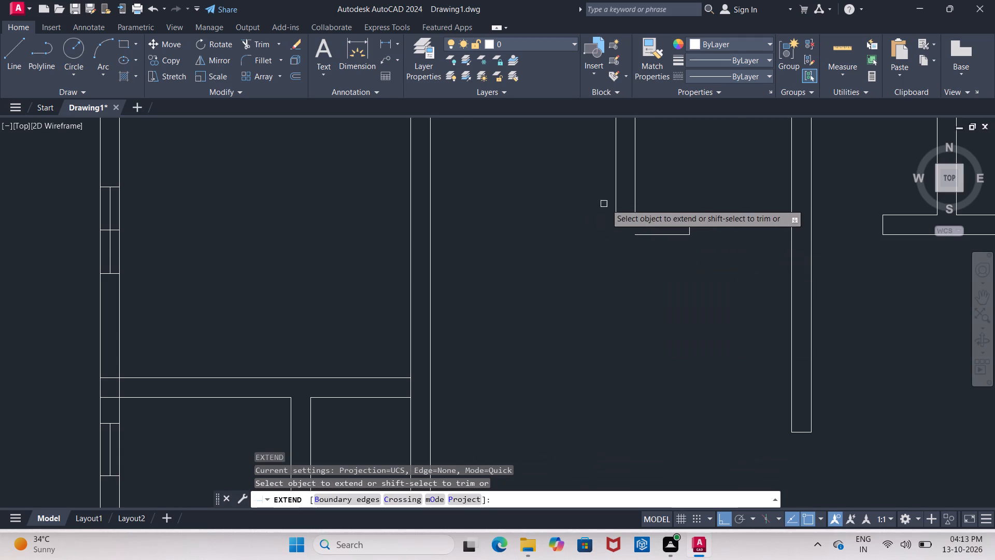
left_click(616, 205)
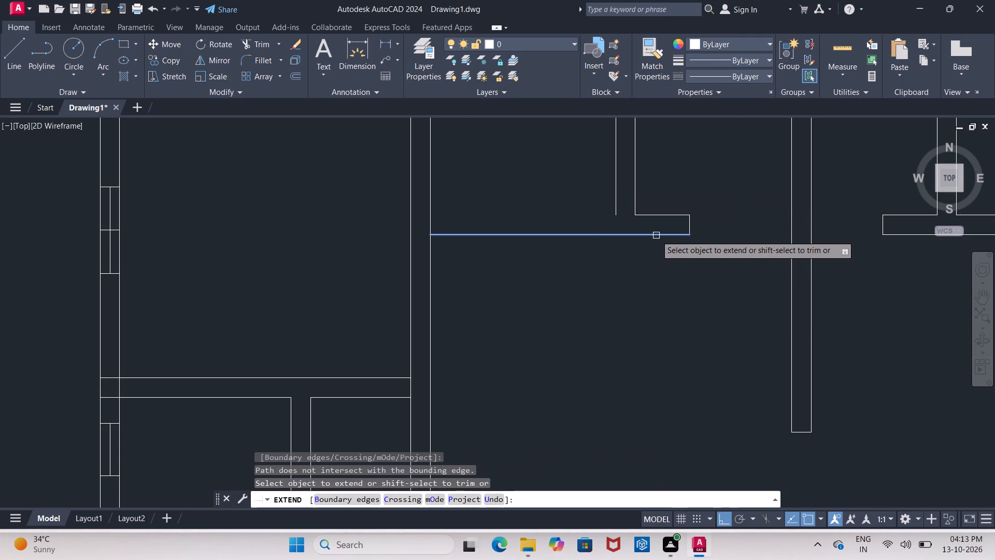
left_click(656, 235)
left_click(617, 205)
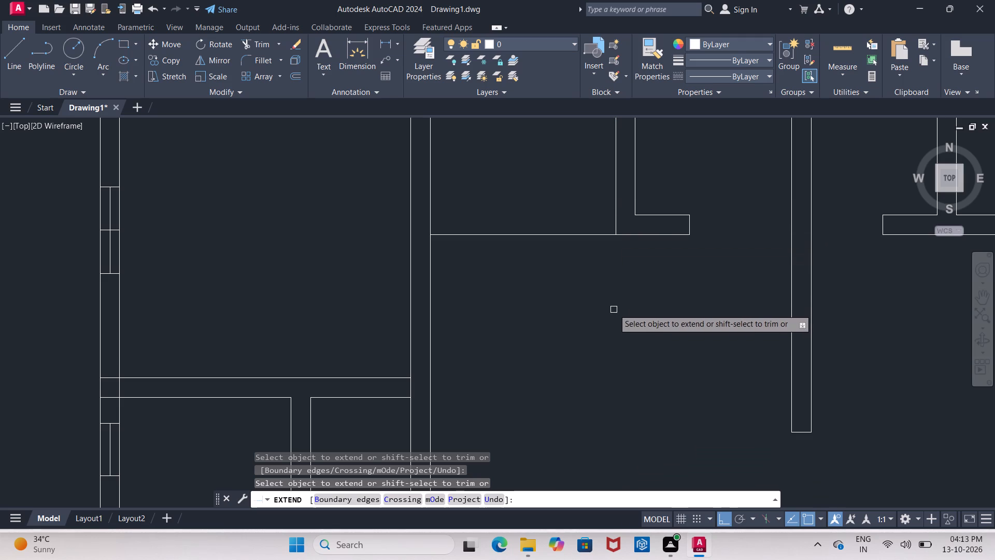
key("t")
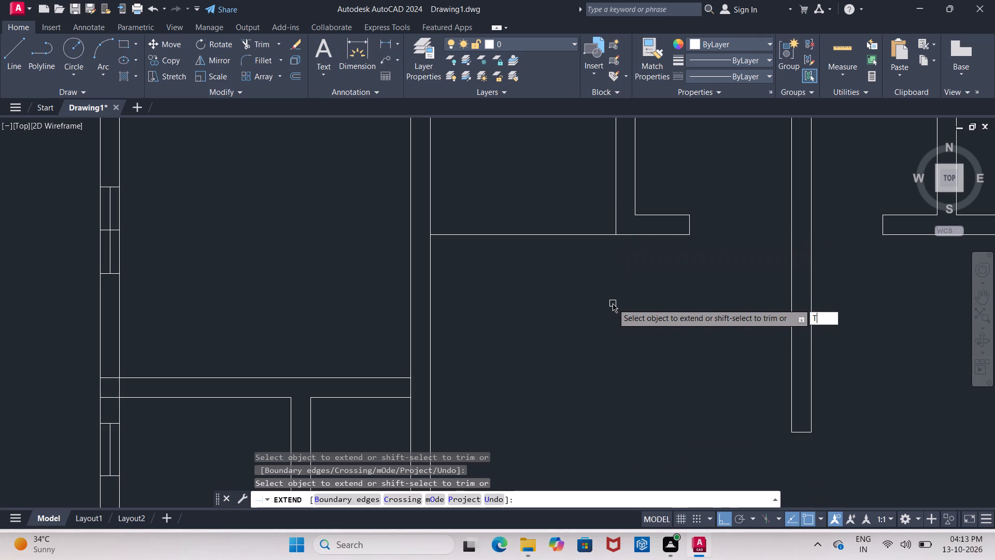
key("Escape")
Trim the part of the extended horizontal line between the long vertical wall and the upper middle partition.
type("TR")
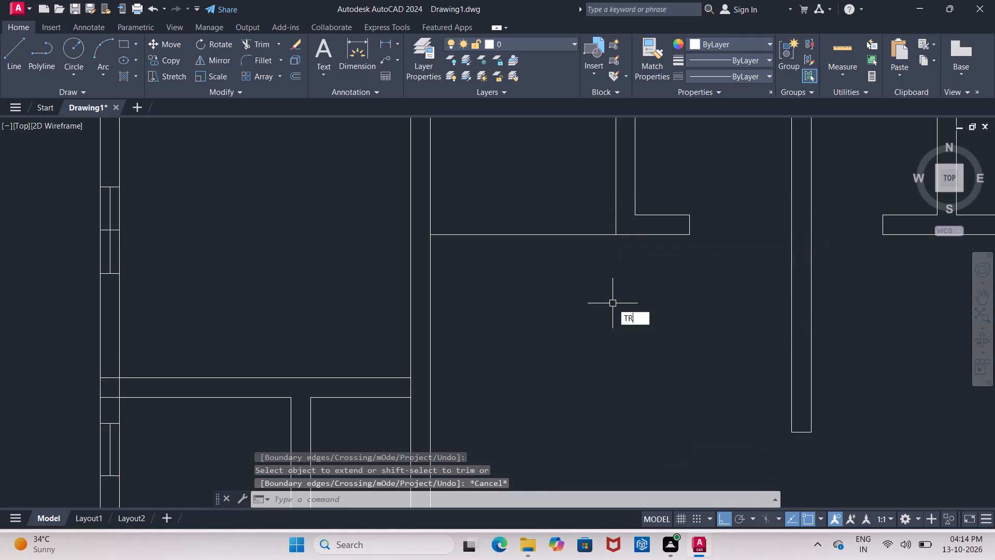
key("Return")
left_click_drag(478, 202, 522, 241)
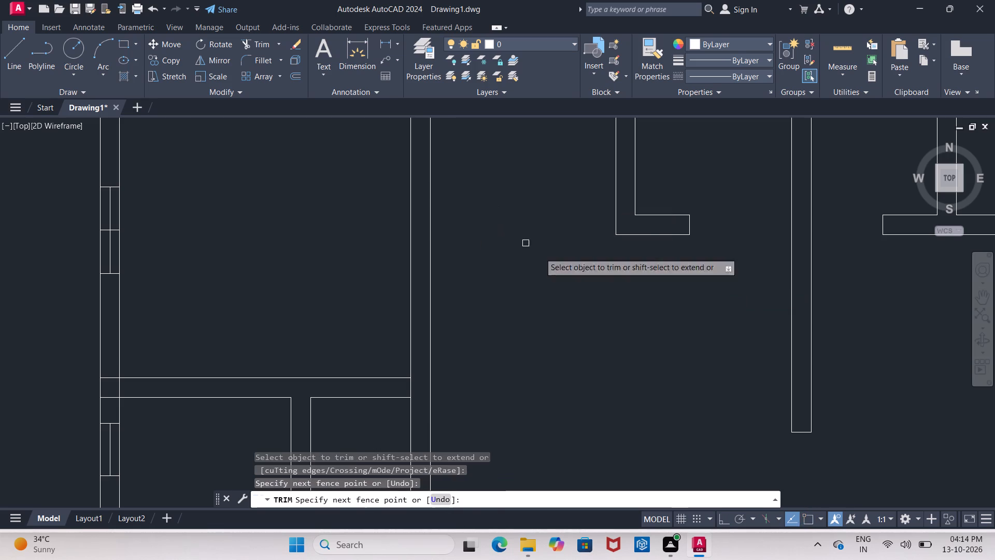
scroll(564, 269, "down", 1)
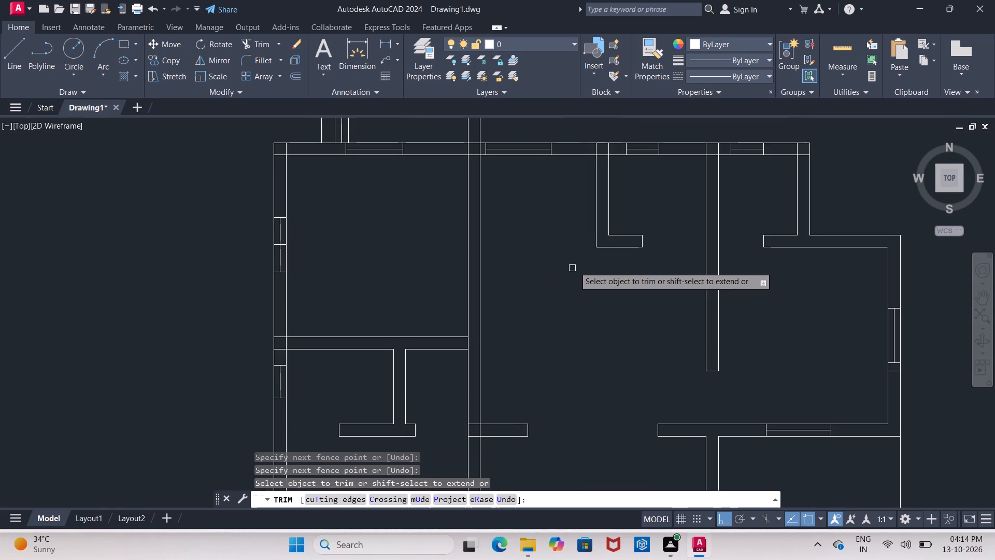
middle_click_drag(576, 265, 565, 317)
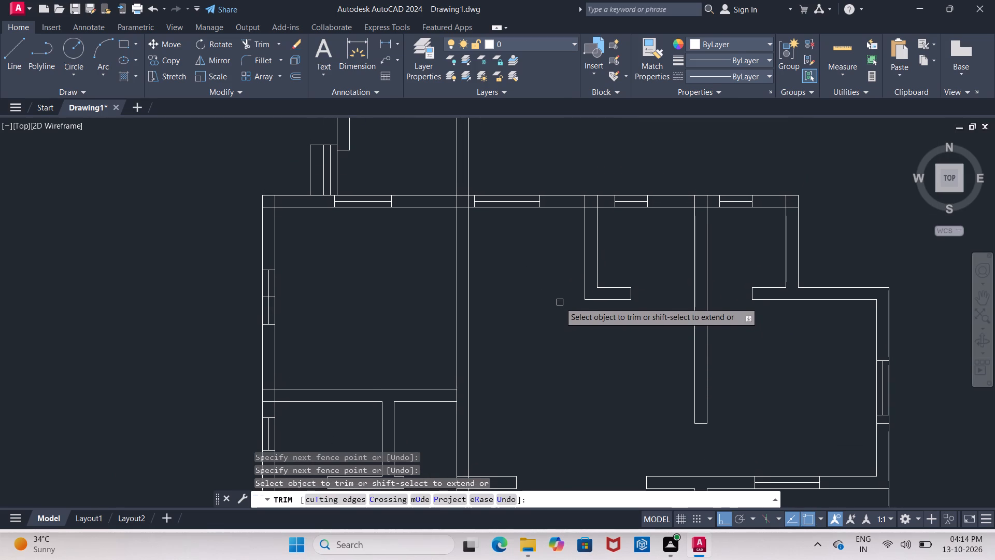
middle_click_drag(530, 243, 527, 285)
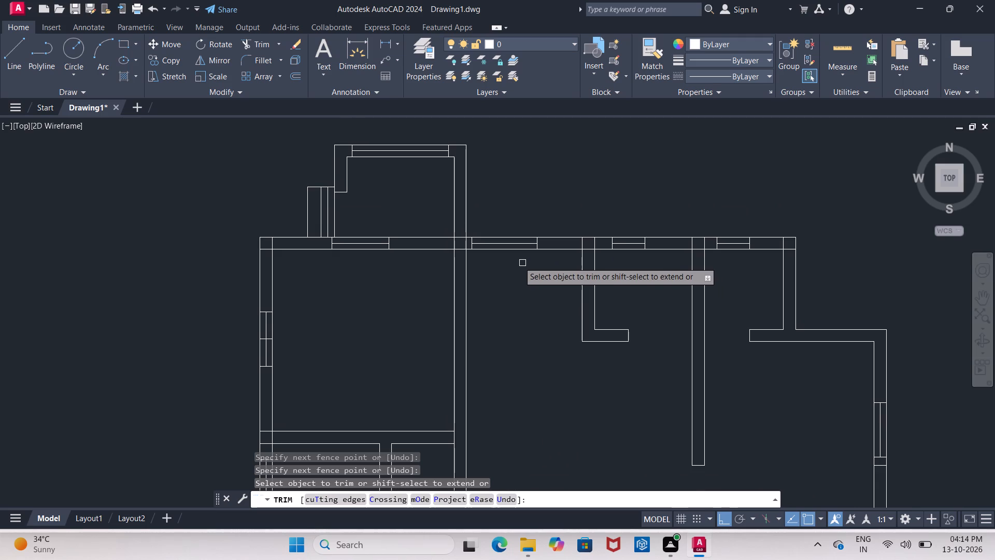
scroll(505, 249, "up", 2)
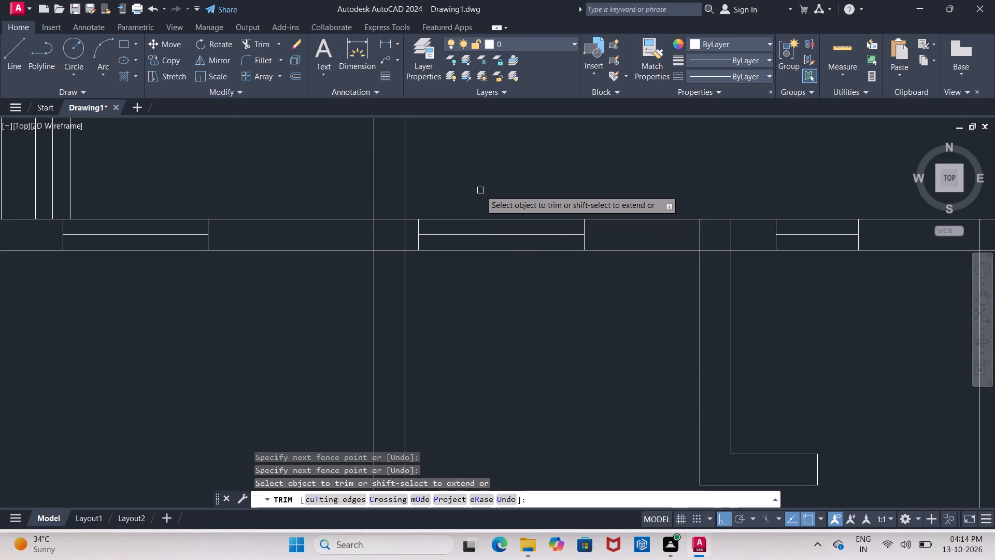
key("Escape")
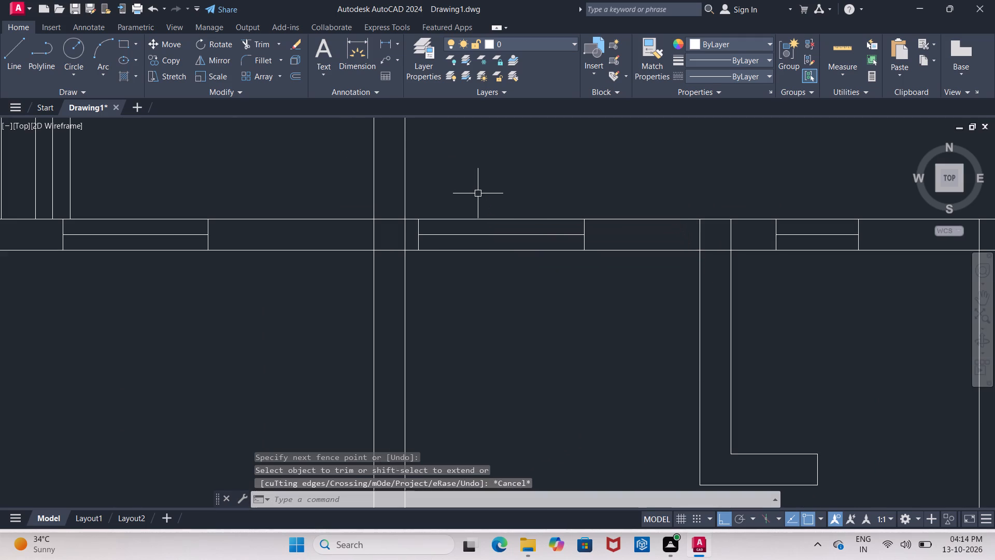
Move the window beside the long vertical wall in the upper exterior wall rightward, closer to the upper middle partition.
middle_click(468, 211)
scroll(468, 211, "up", 1)
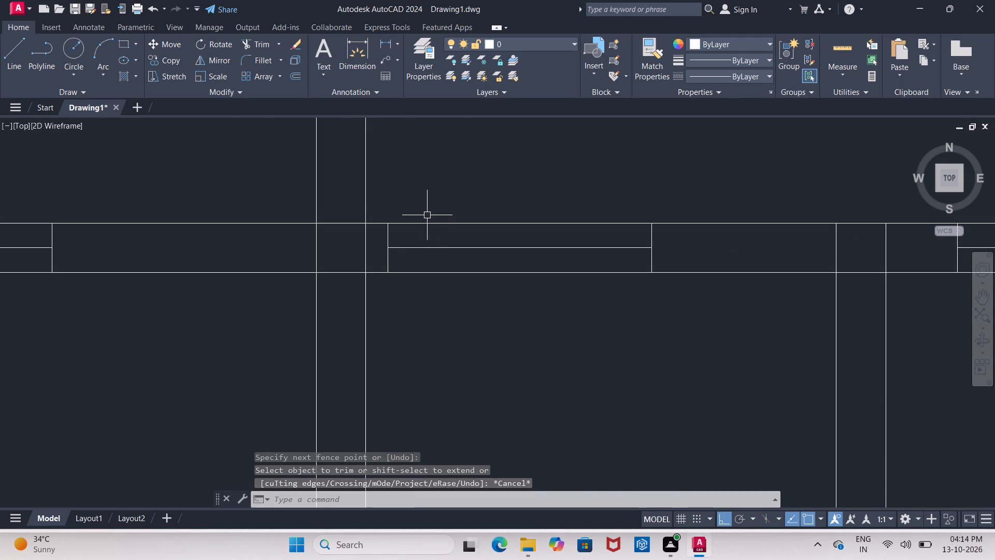
scroll(400, 209, "up", 1)
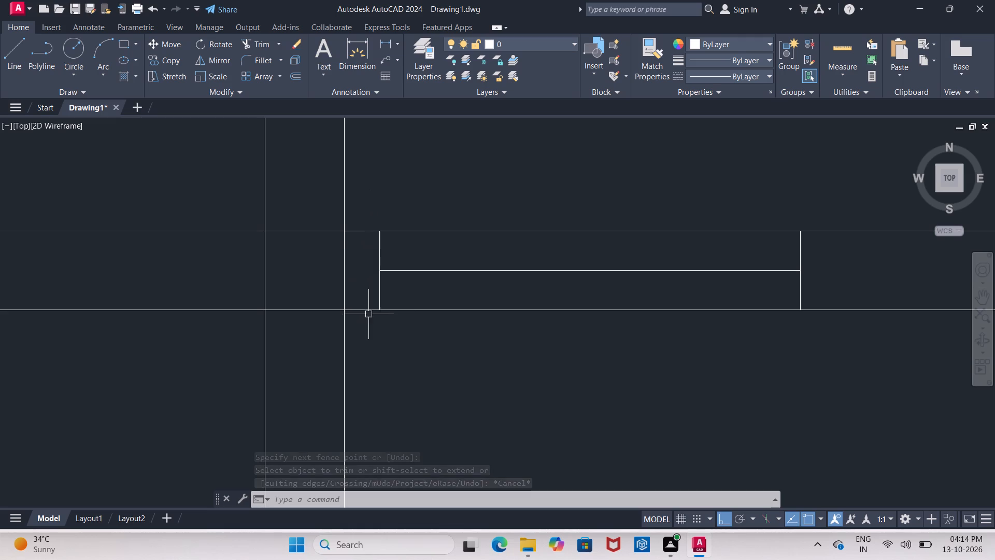
left_click(357, 216)
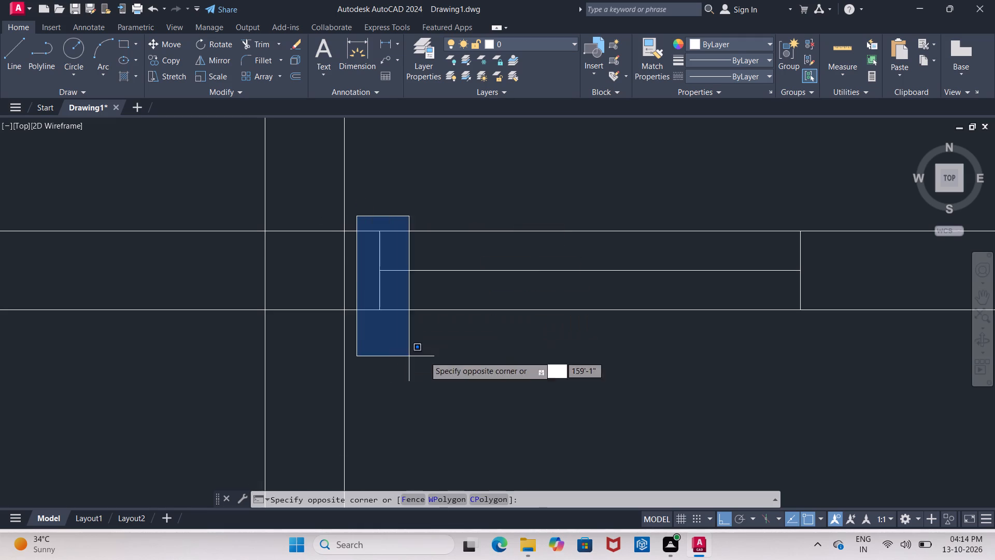
left_click(837, 389)
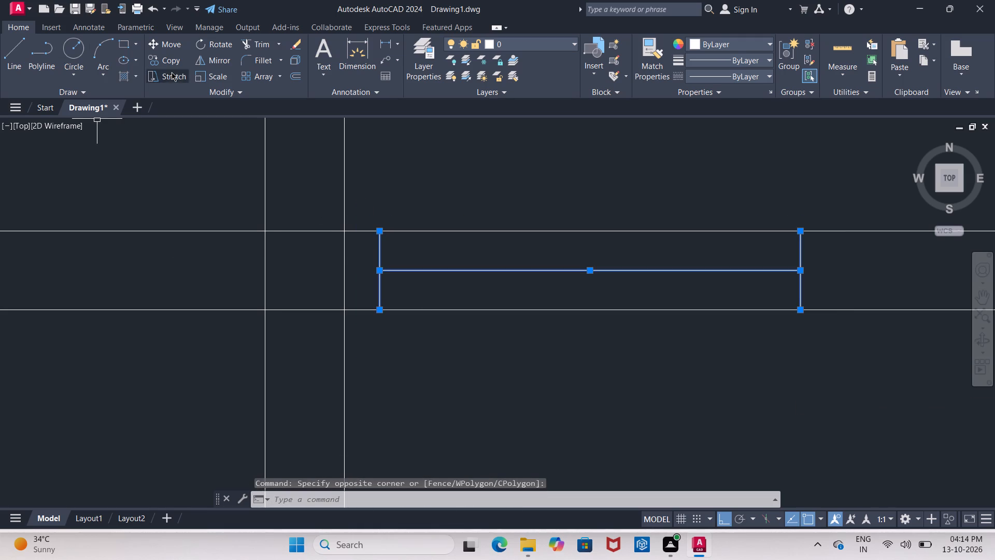
left_click(172, 47)
middle_click_drag(394, 347, 284, 285)
scroll(394, 347, "down", 1)
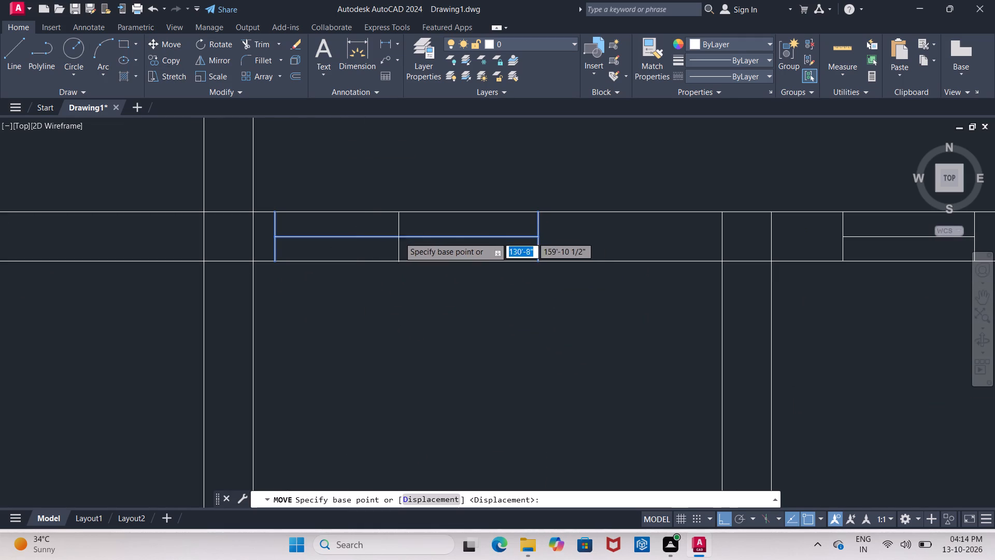
left_click(404, 237)
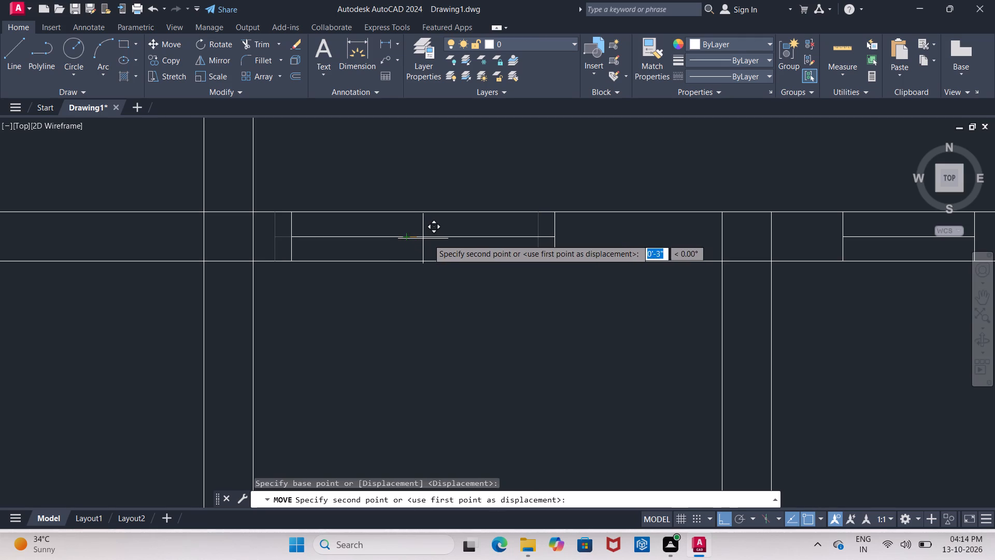
left_click(474, 239)
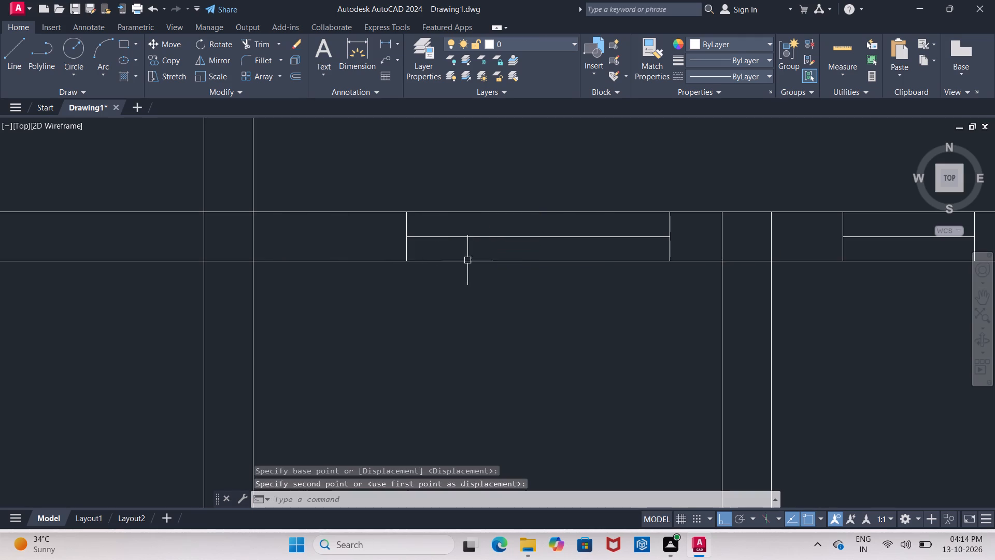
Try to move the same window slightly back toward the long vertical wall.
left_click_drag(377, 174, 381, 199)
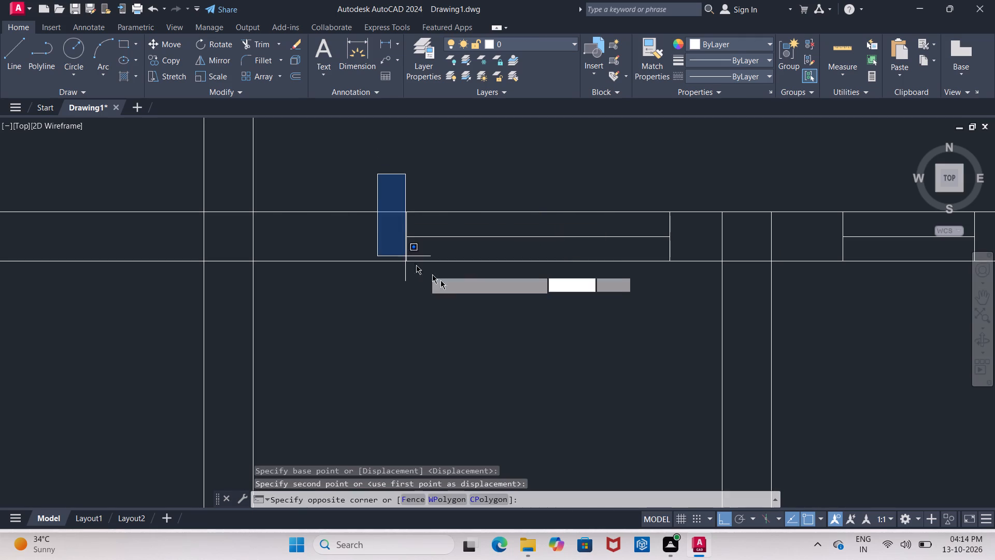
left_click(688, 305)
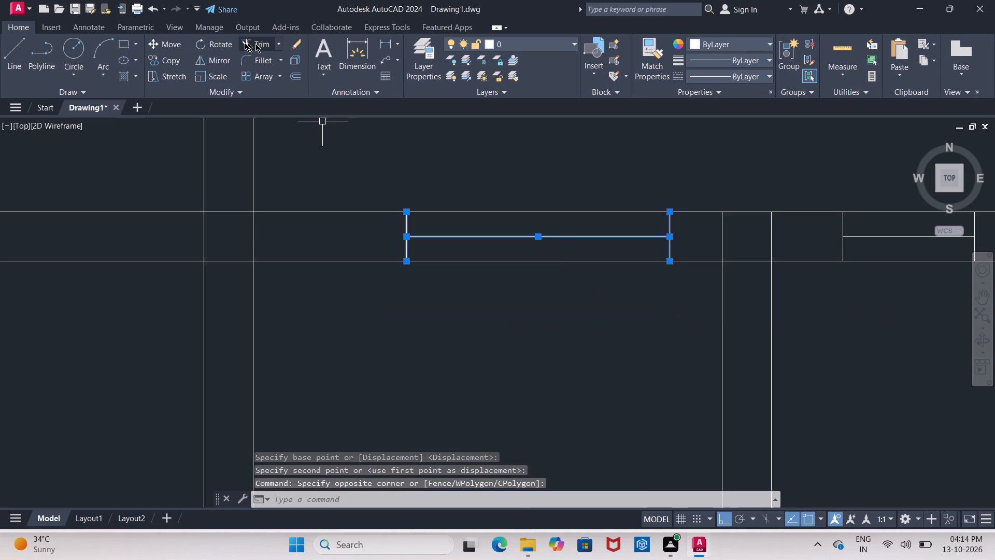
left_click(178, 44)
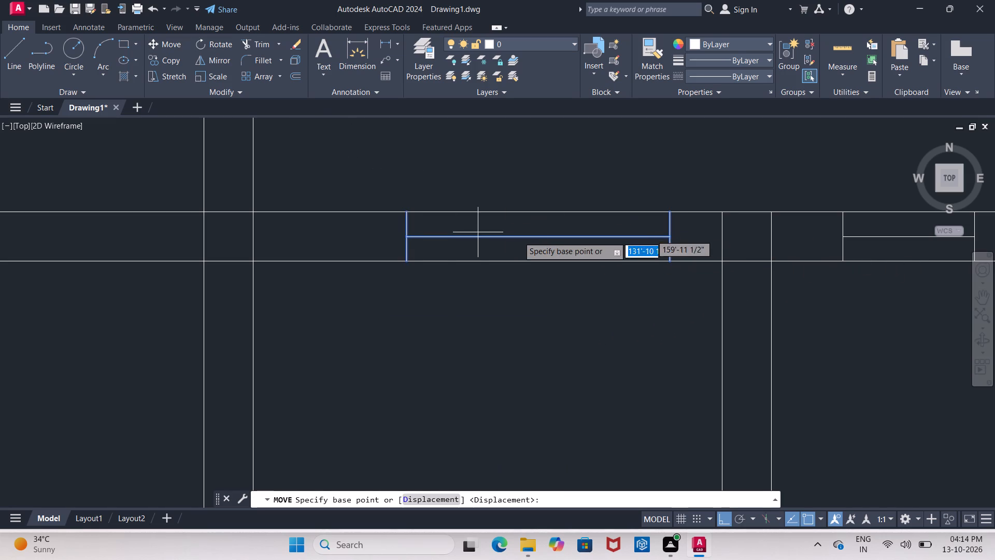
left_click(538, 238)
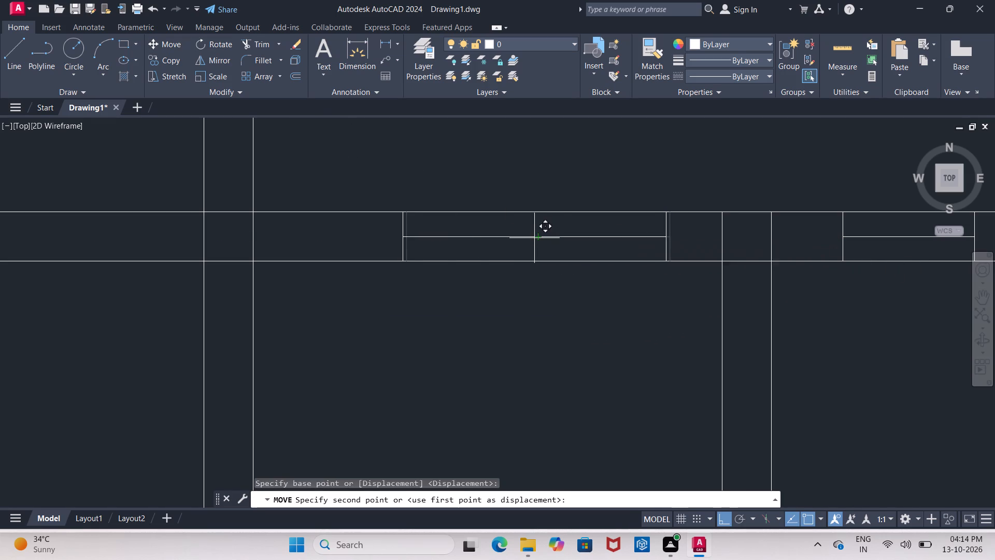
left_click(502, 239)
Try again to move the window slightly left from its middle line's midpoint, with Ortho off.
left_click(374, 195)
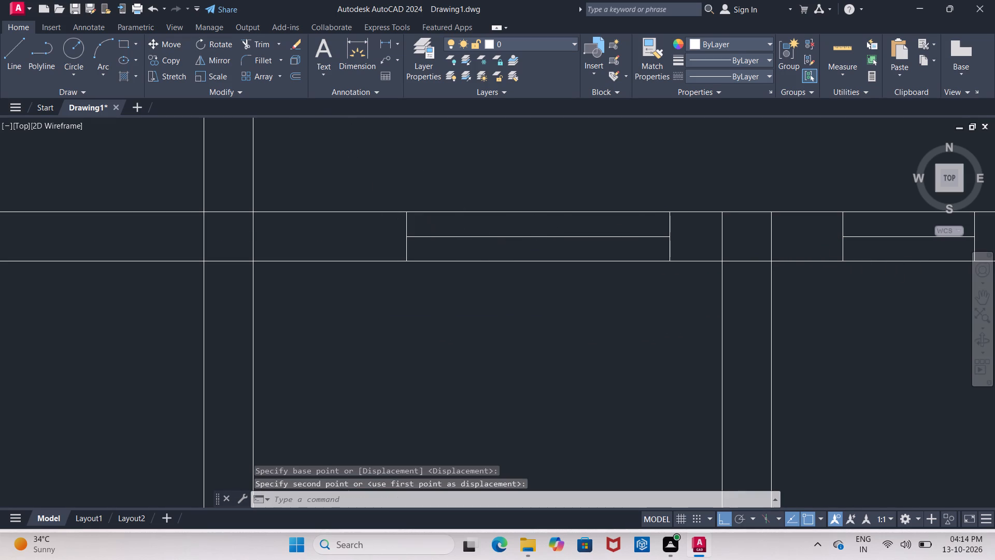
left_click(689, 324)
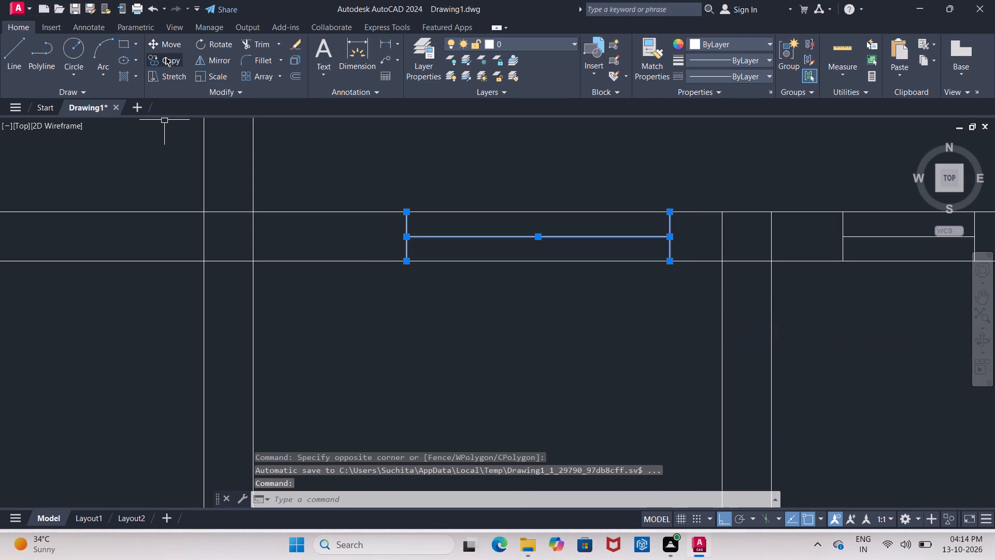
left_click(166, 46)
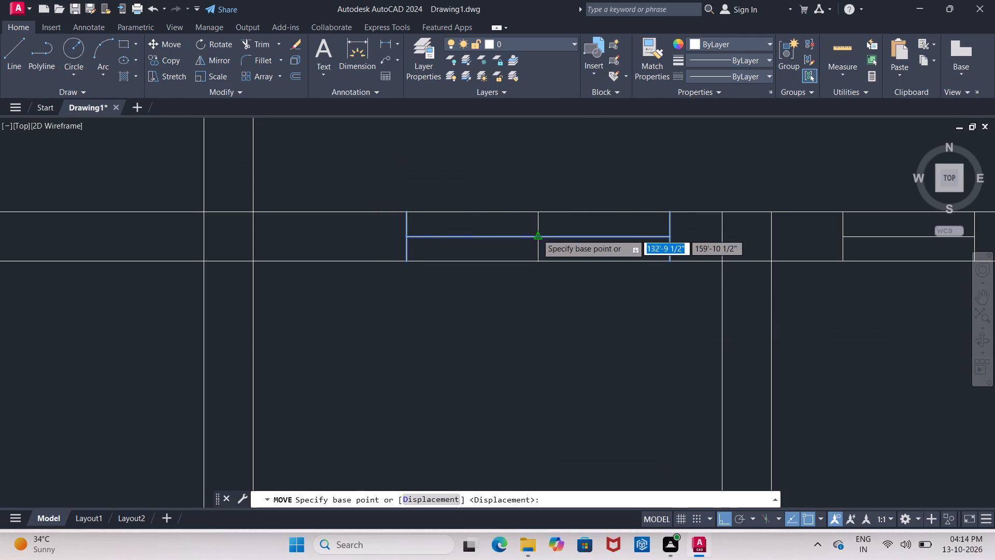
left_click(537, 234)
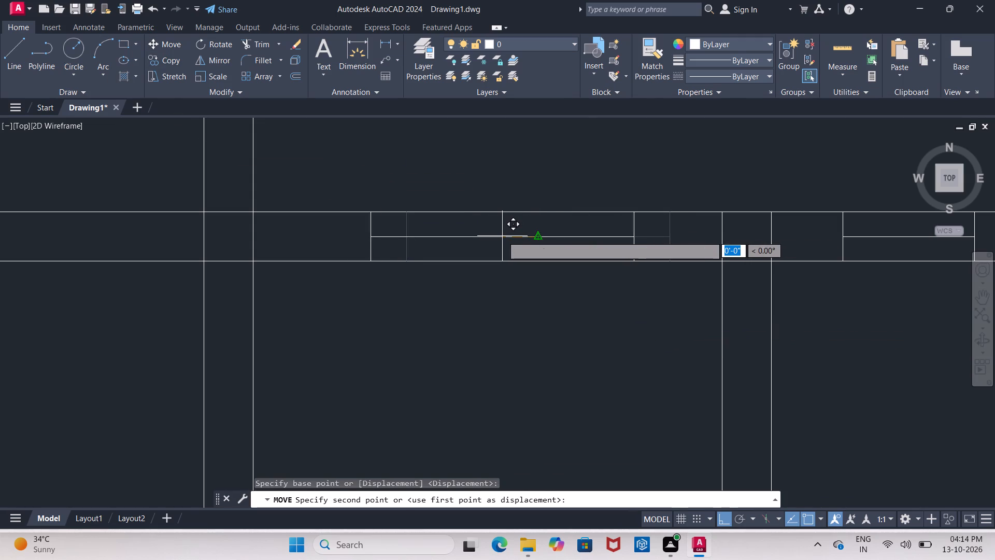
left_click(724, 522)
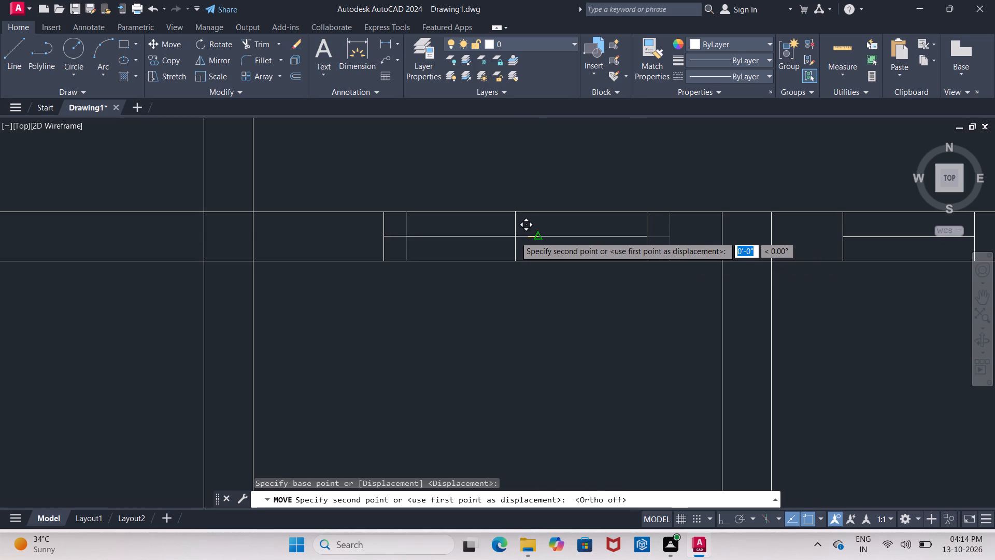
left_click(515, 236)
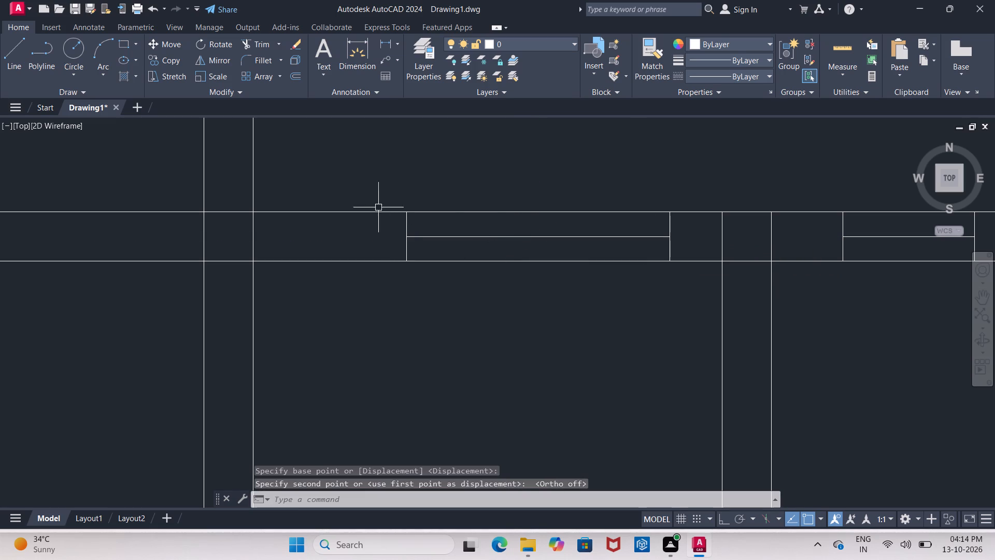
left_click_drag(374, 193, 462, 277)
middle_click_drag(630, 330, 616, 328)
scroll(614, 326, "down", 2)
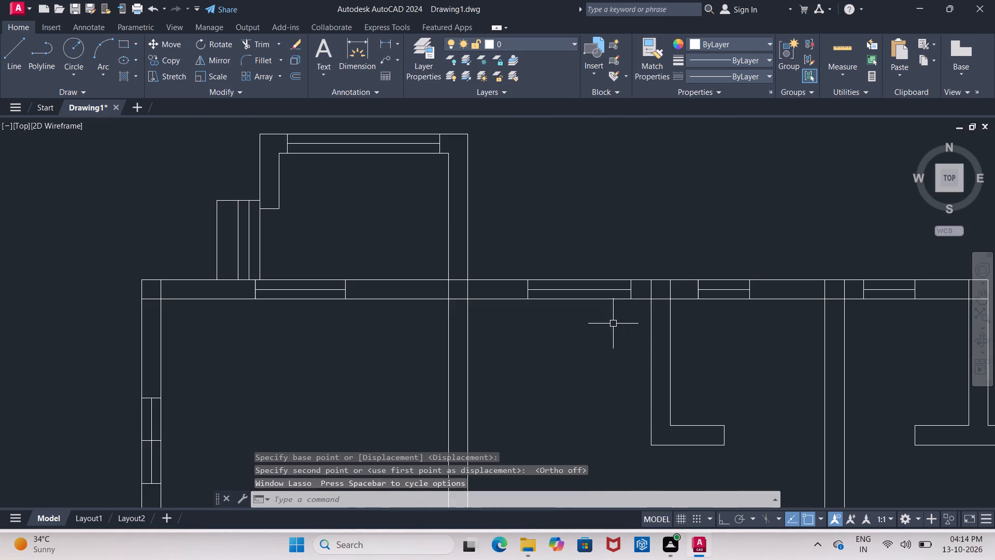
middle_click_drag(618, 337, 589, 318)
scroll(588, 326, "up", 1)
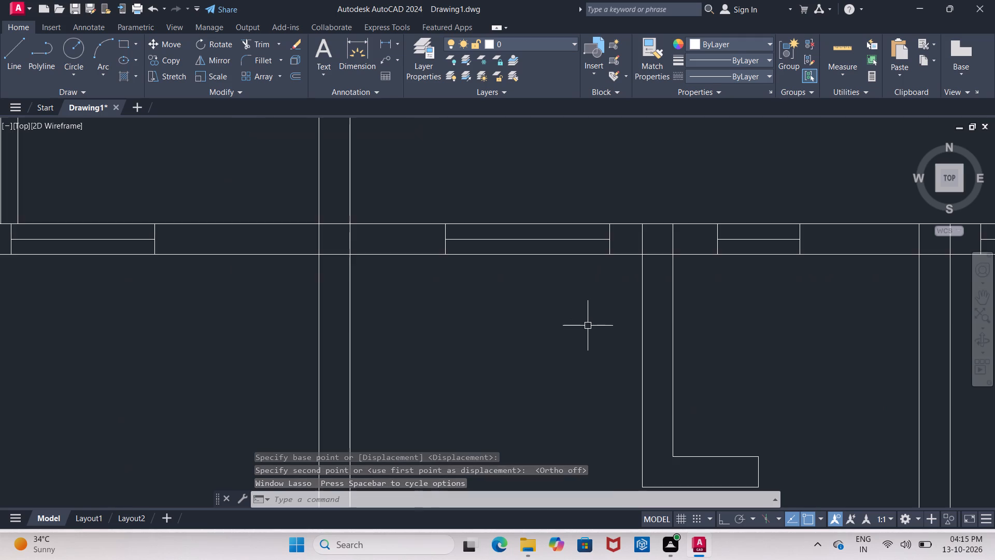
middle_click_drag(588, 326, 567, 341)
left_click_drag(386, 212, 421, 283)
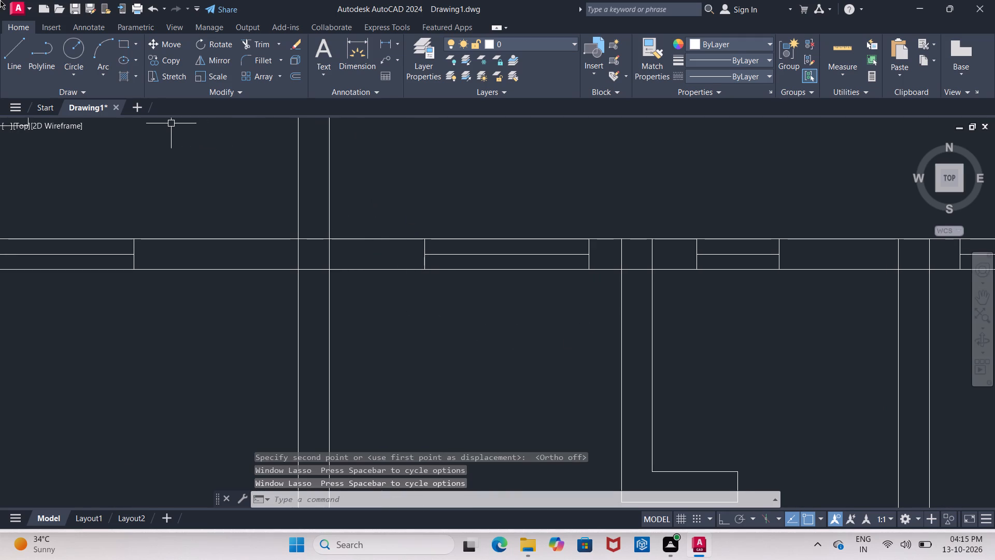
With Ortho on, draw a vertical guide line through the upper exterior wall, between the long vertical wall and the nearby window.
left_click(27, 51)
left_click(19, 50)
left_click(19, 50)
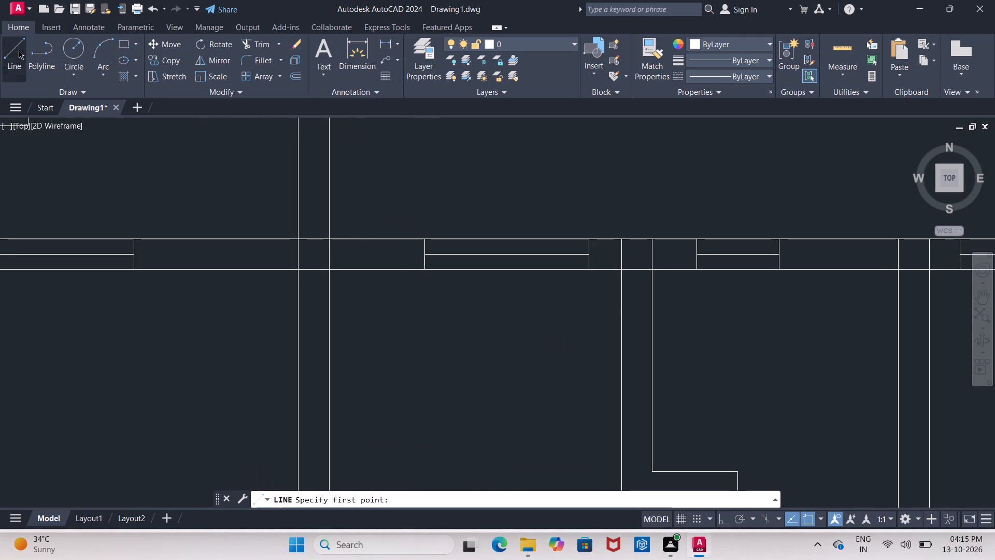
left_click(722, 518)
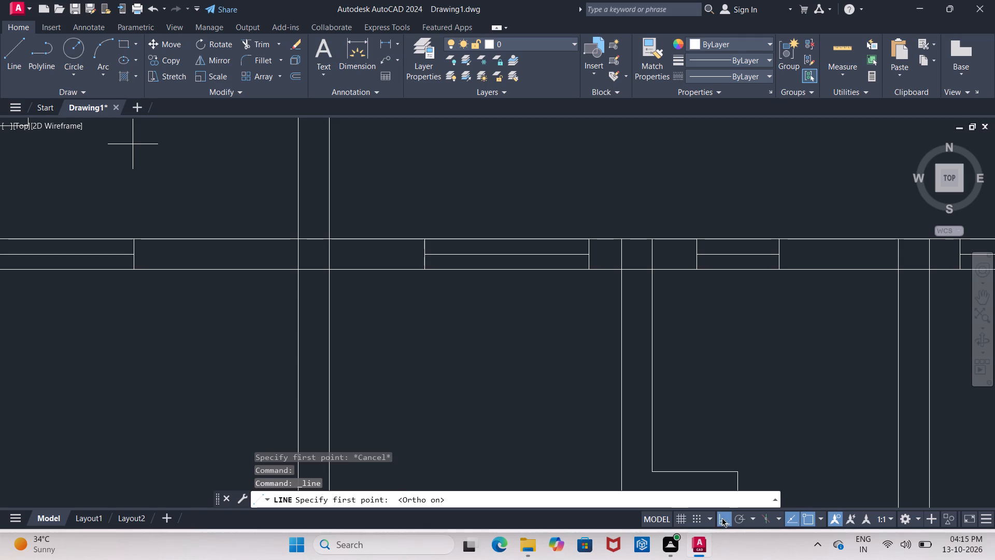
left_click_drag(403, 222, 403, 228)
left_click(396, 297)
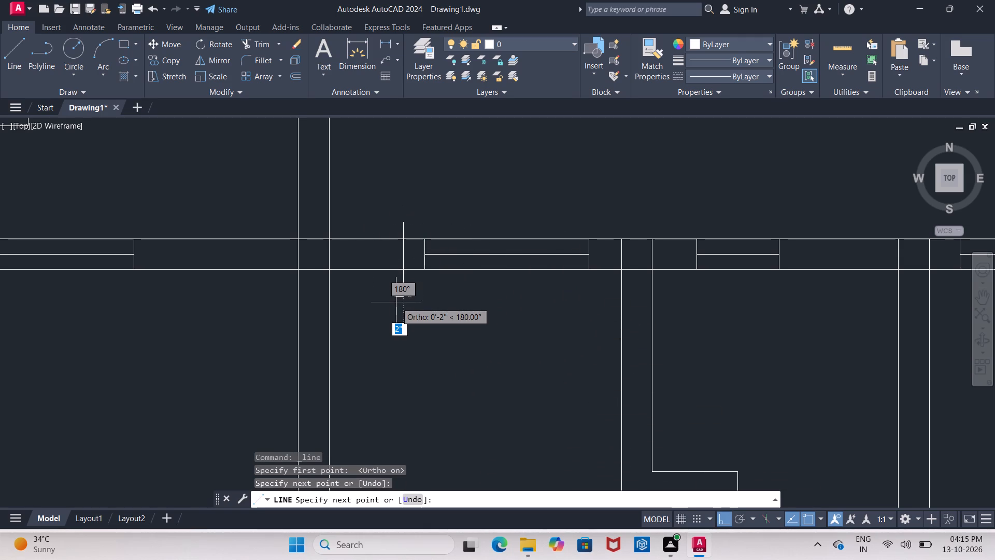
key("Escape")
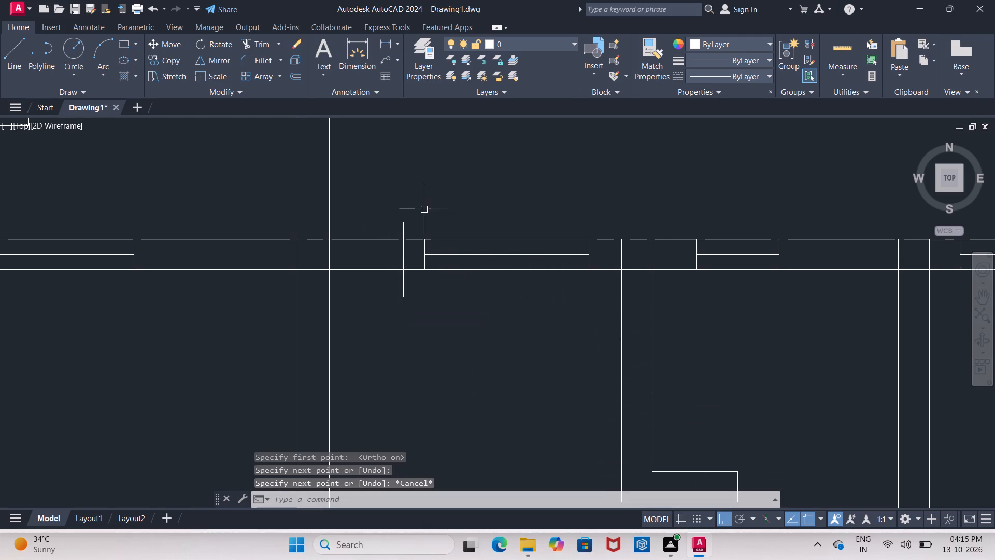
Move the window beside the long vertical wall so its near end line lands on the vertical guide line.
left_click_drag(424, 209, 421, 235)
left_click(601, 320)
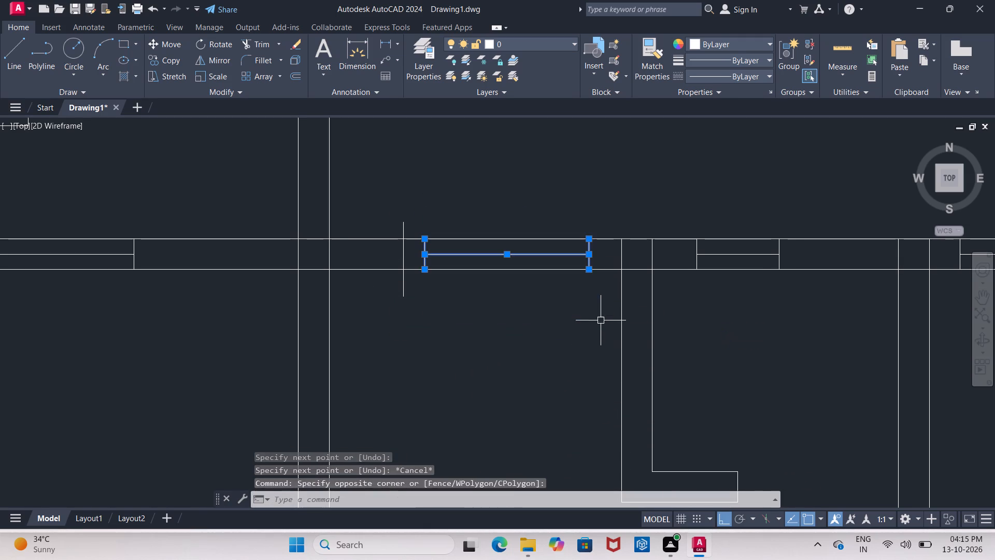
left_click(156, 46)
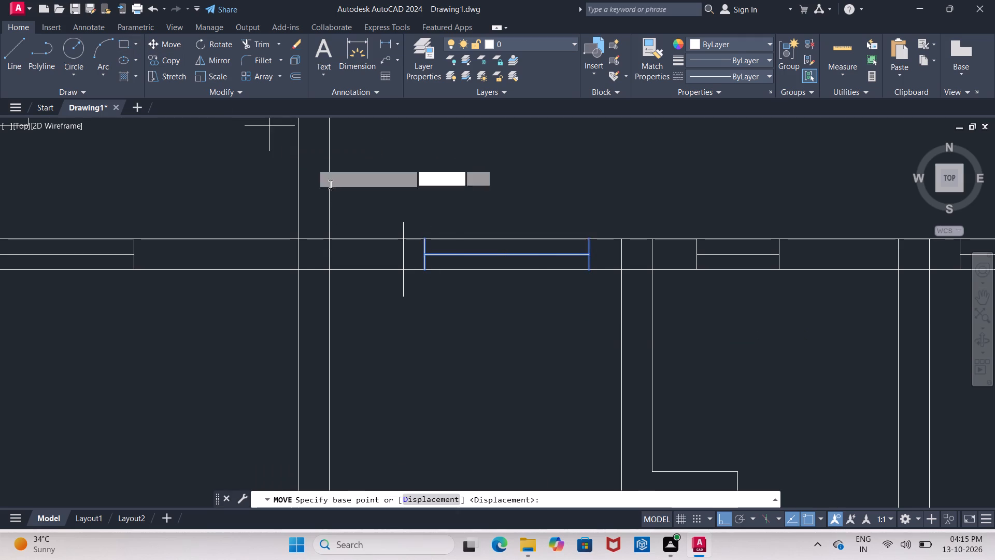
scroll(429, 257, "up", 2)
left_click(413, 209)
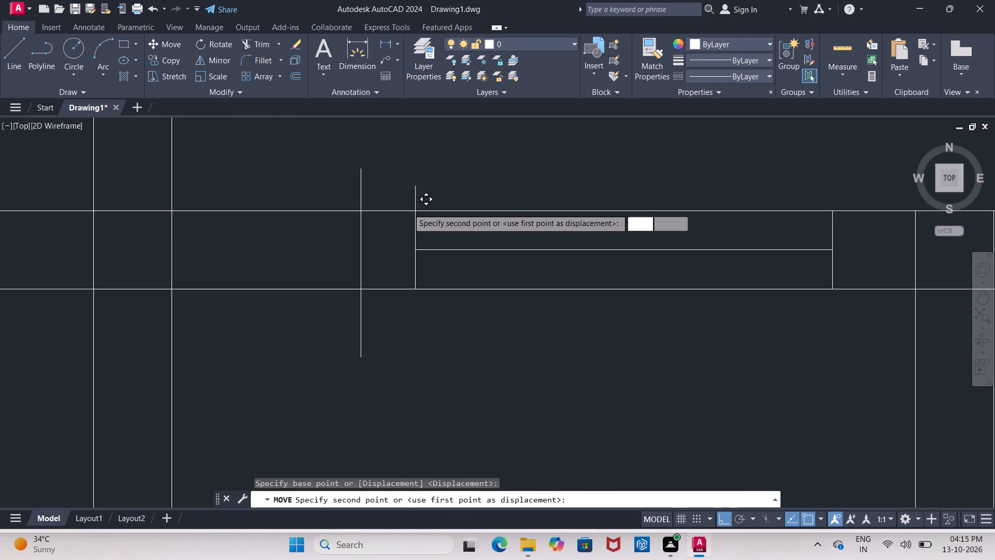
left_click(359, 210)
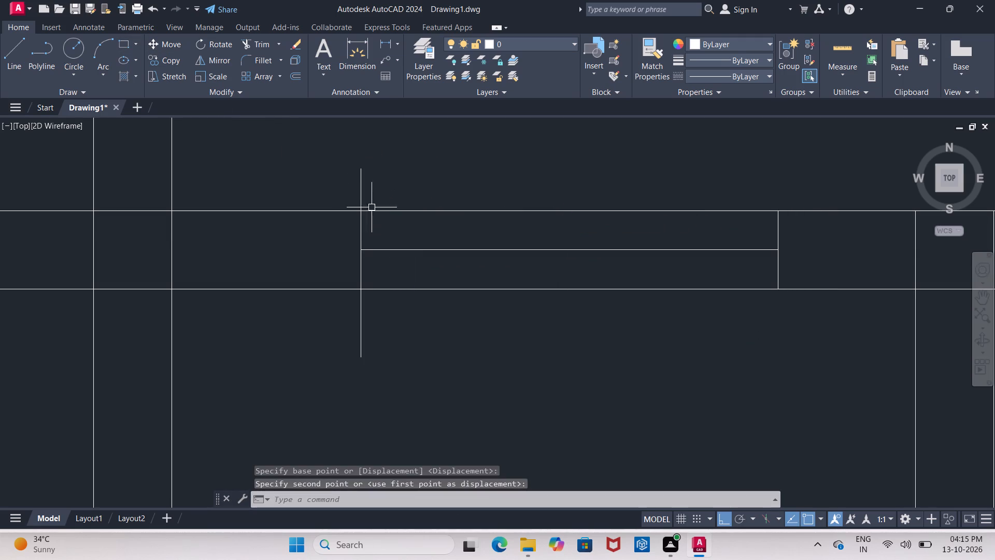
key("Escape")
Trim the guide line's ends that stick out above and below the upper exterior wall.
type("TR")
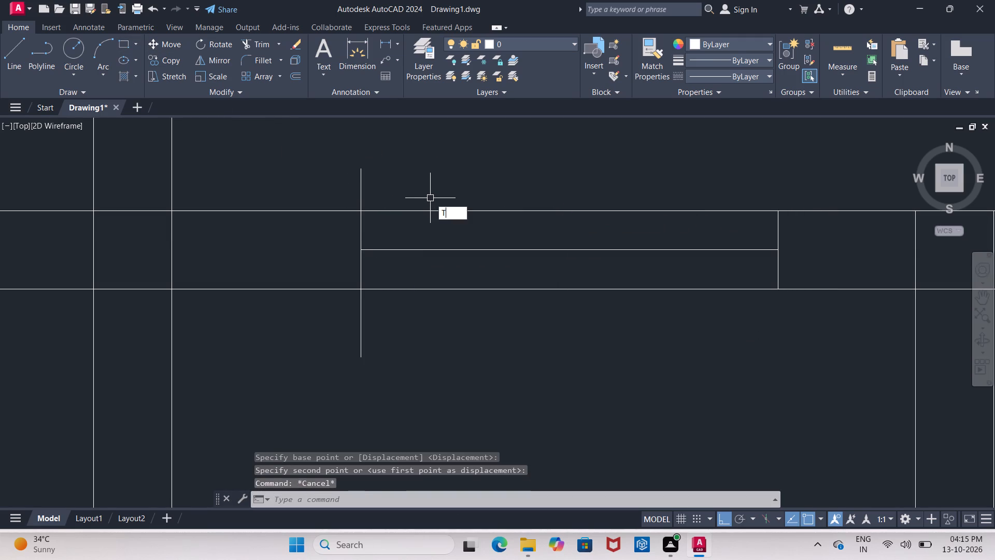
key("Return")
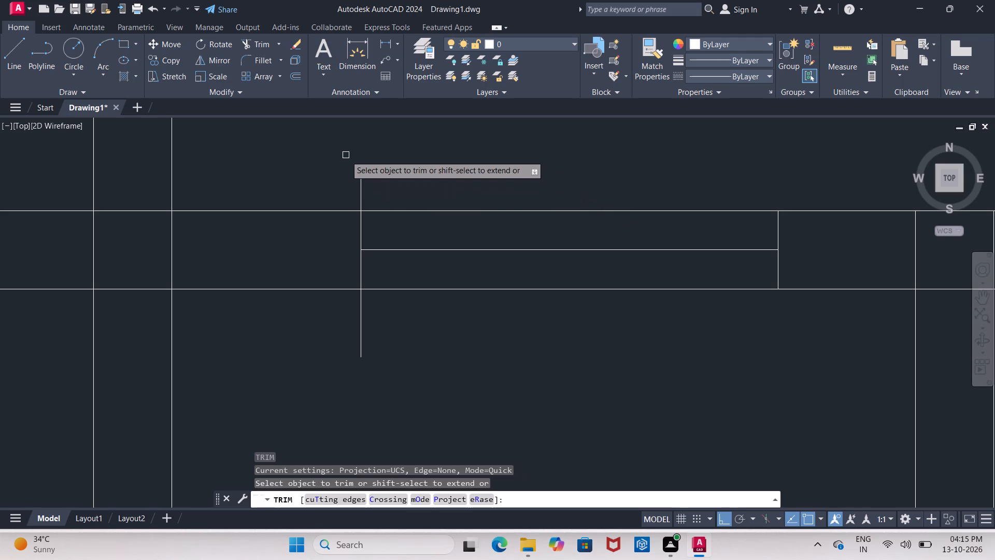
left_click(360, 173)
left_click(363, 313)
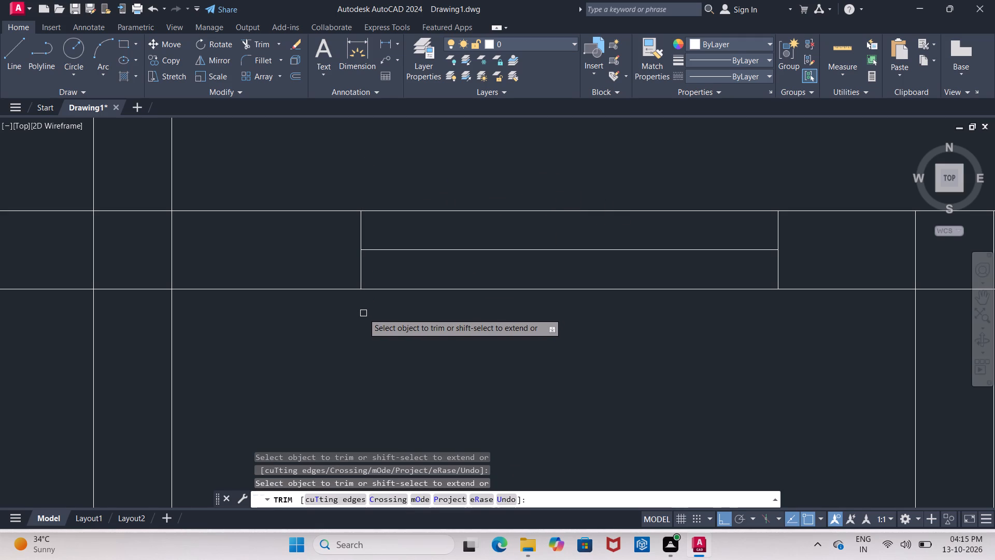
scroll(363, 313, "down", 4)
middle_click_drag(393, 332, 387, 223)
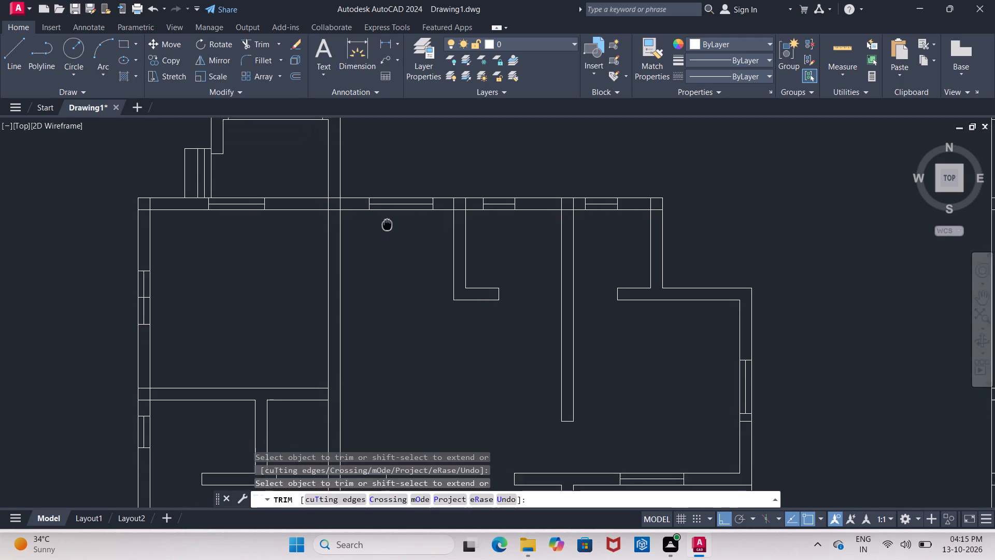
middle_click_drag(387, 223, 392, 237)
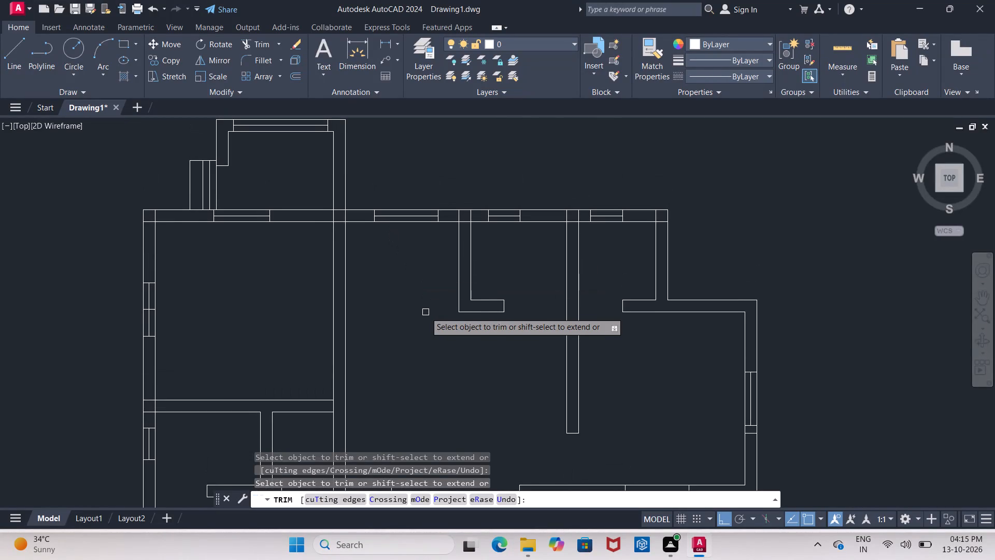
key("Escape")
Extend both lines of the horizontal partition across the long vertical wall to its far face.
type("EX")
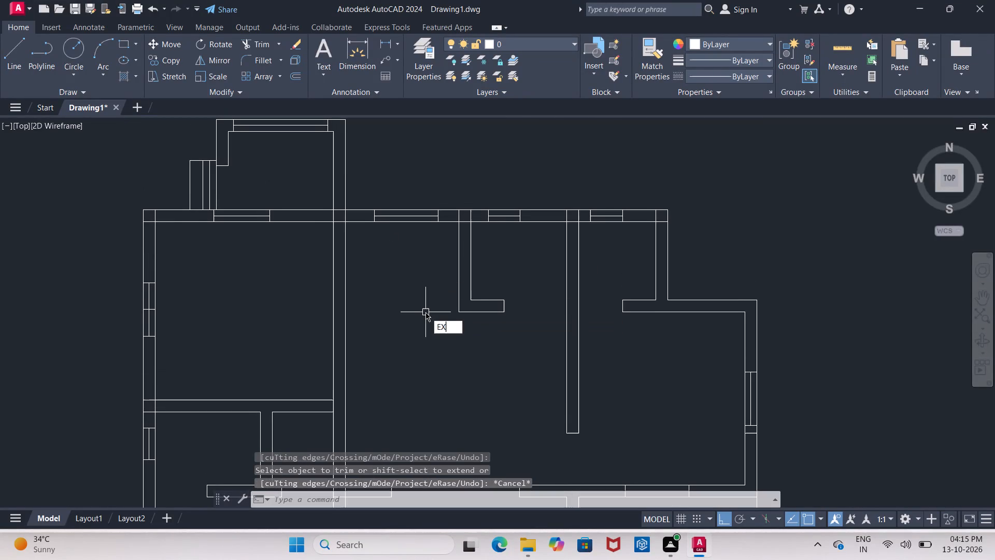
key("Return")
middle_click_drag(432, 368, 431, 248)
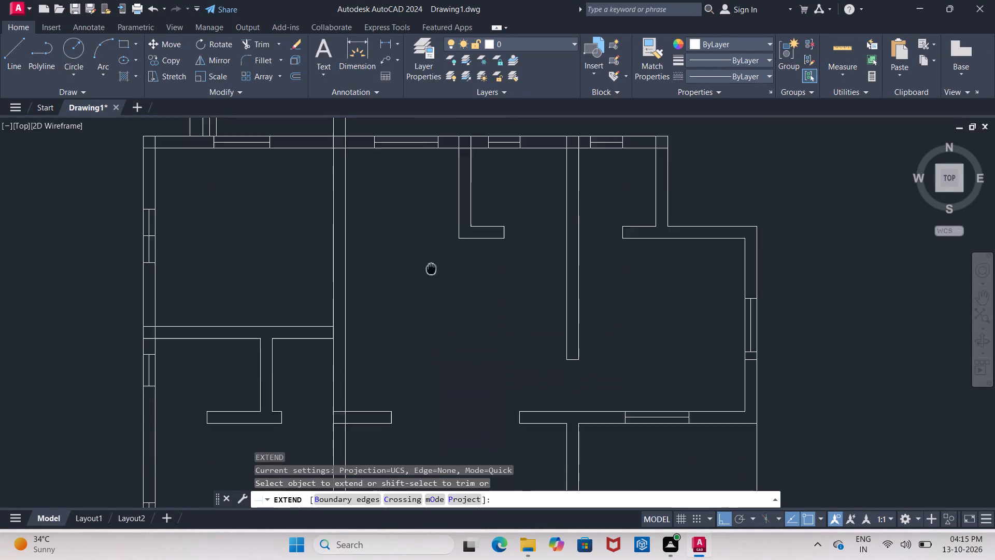
middle_click_drag(431, 248, 431, 242)
left_click(323, 273)
left_click(322, 284)
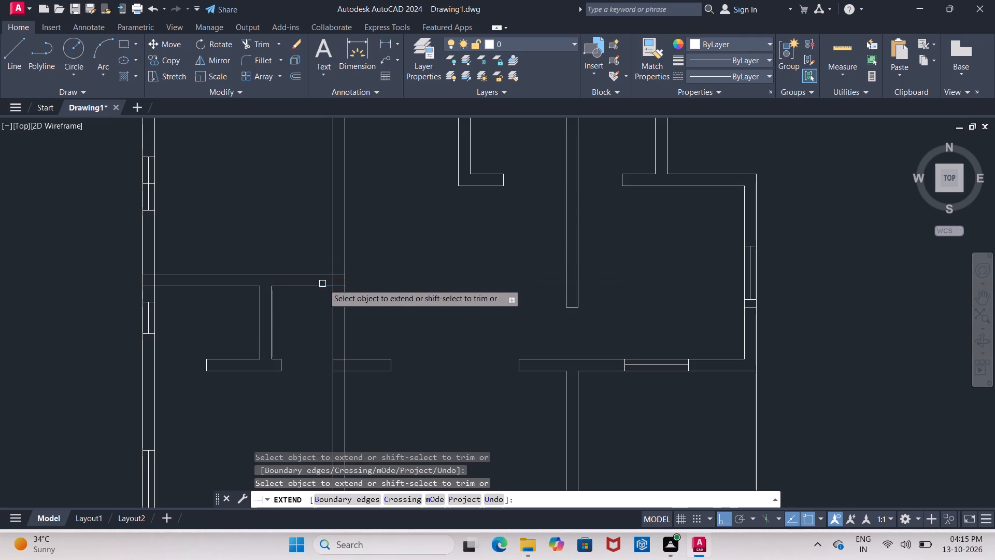
scroll(458, 305, "down", 1)
middle_click_drag(458, 305, 457, 262)
scroll(457, 262, "down", 1)
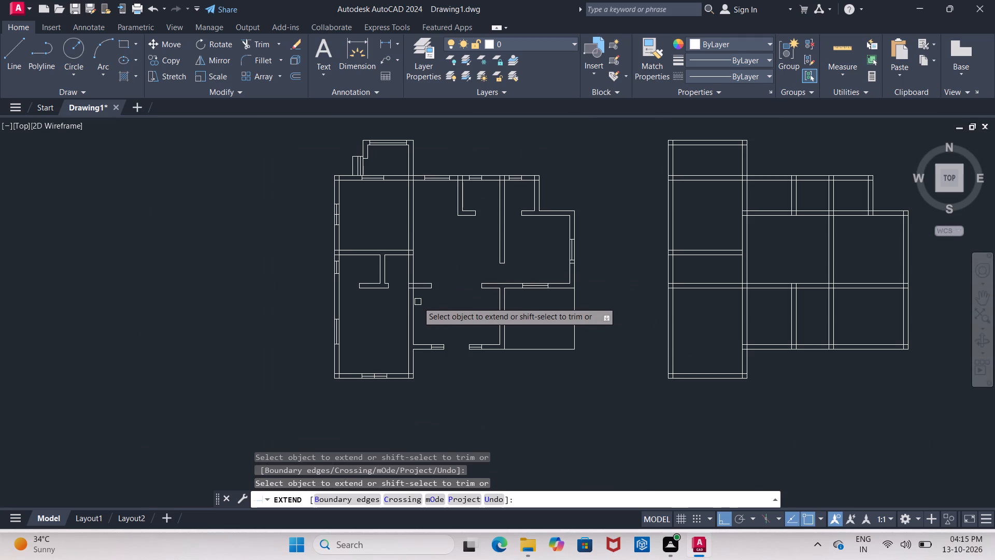
middle_click_drag(420, 301, 423, 345)
scroll(423, 336, "up", 2)
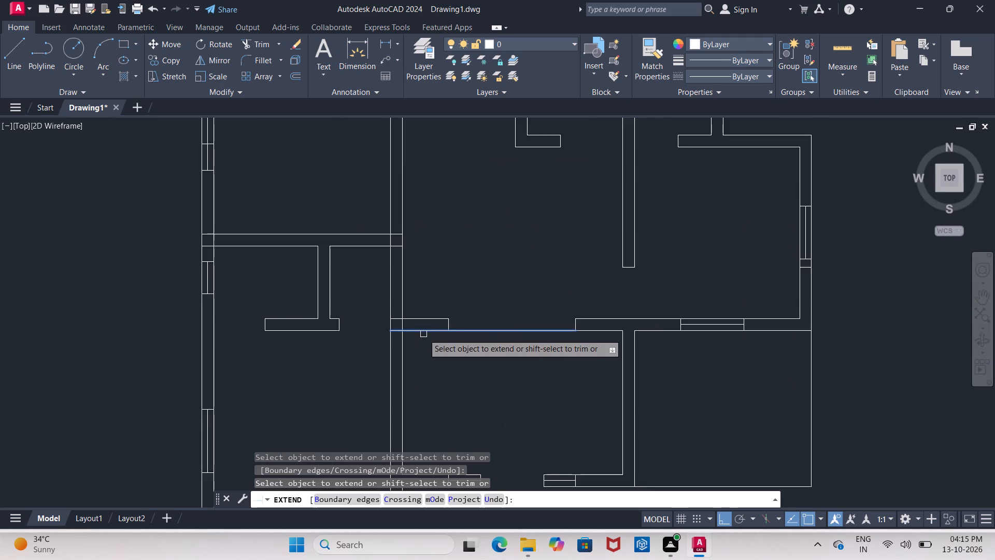
scroll(423, 334, "up", 1)
middle_click_drag(431, 259, 442, 383)
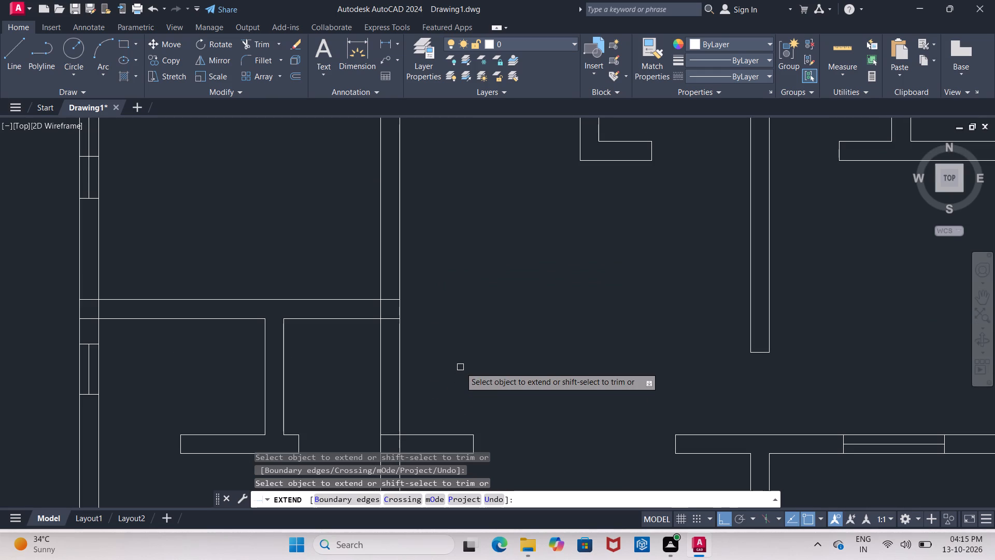
key("Return")
Offset the horizontal partition's lower line 3'6" upward across the long vertical wall.
key("o")
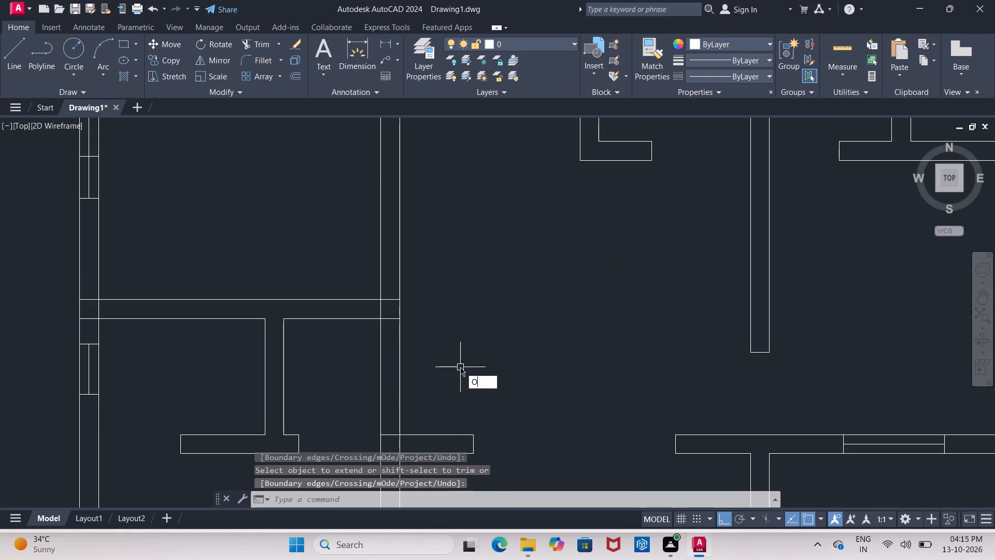
key("Return")
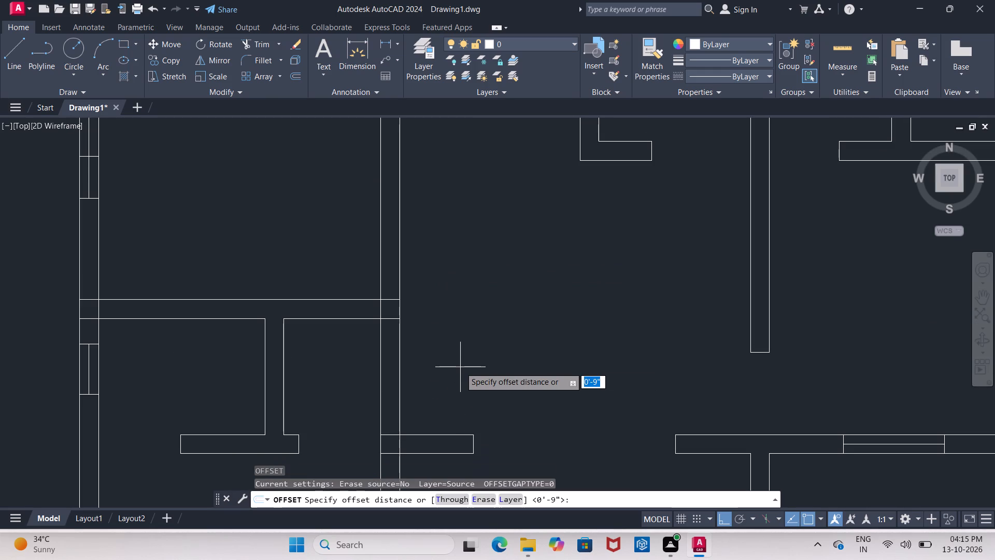
key("3")
key("BackSpace")
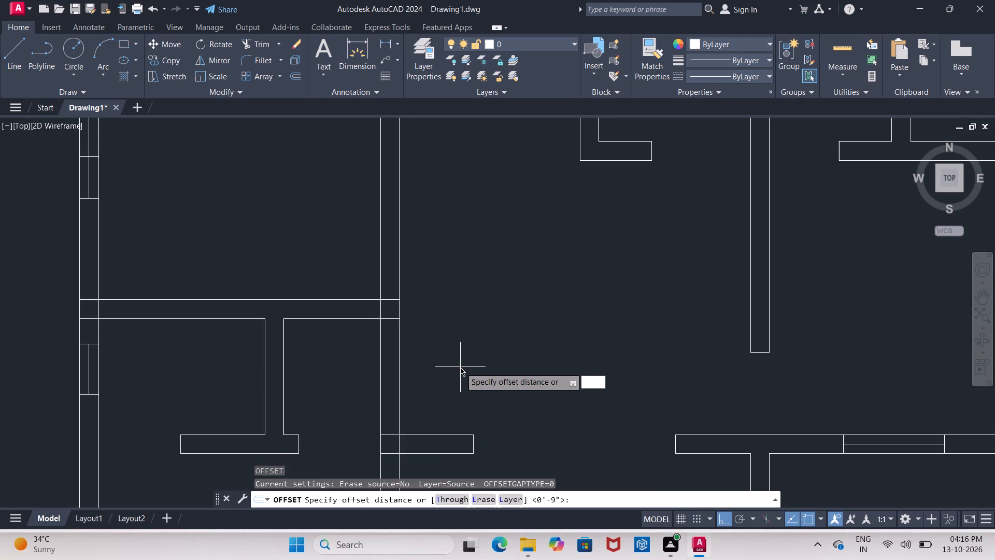
key("3")
type("'6")
key("apostrophe")
key("Return")
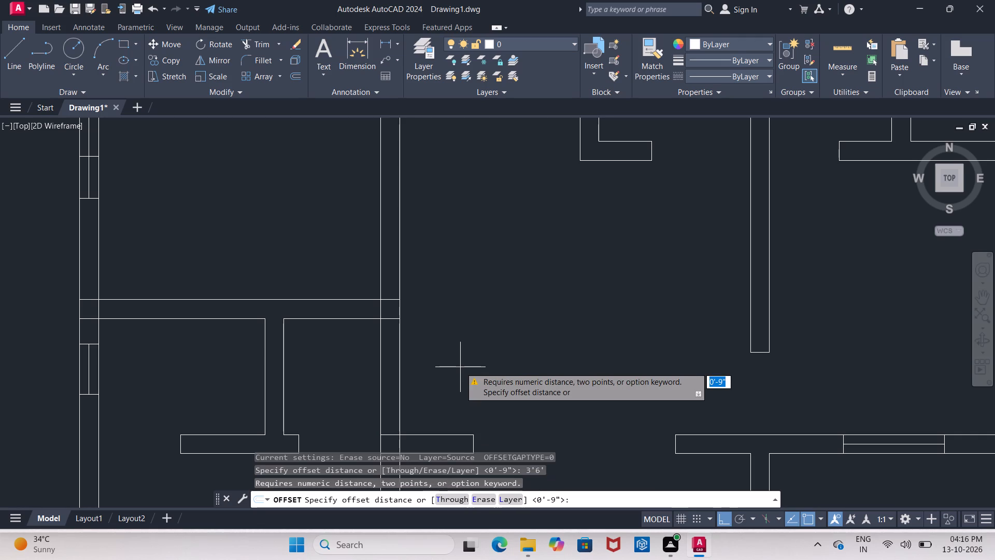
key("BackSpace")
key("3")
type("'6")
key("shift+quotedbl")
key("Return")
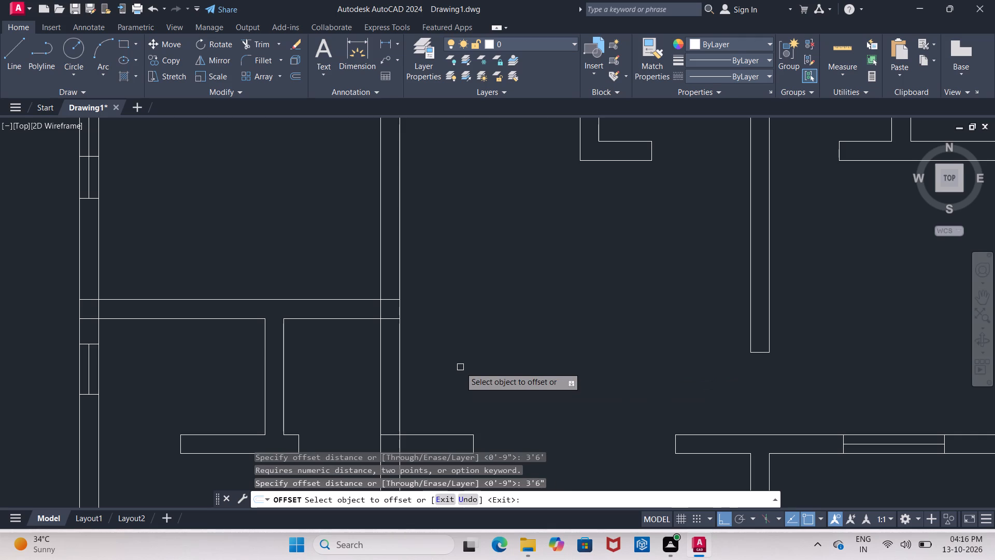
left_click(363, 316)
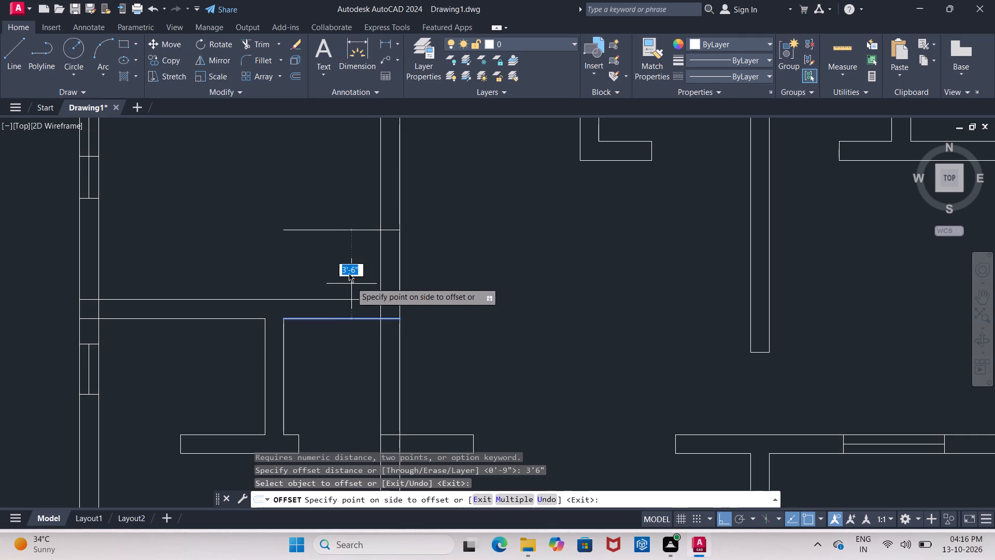
left_click(358, 217)
middle_click_drag(370, 243, 371, 256)
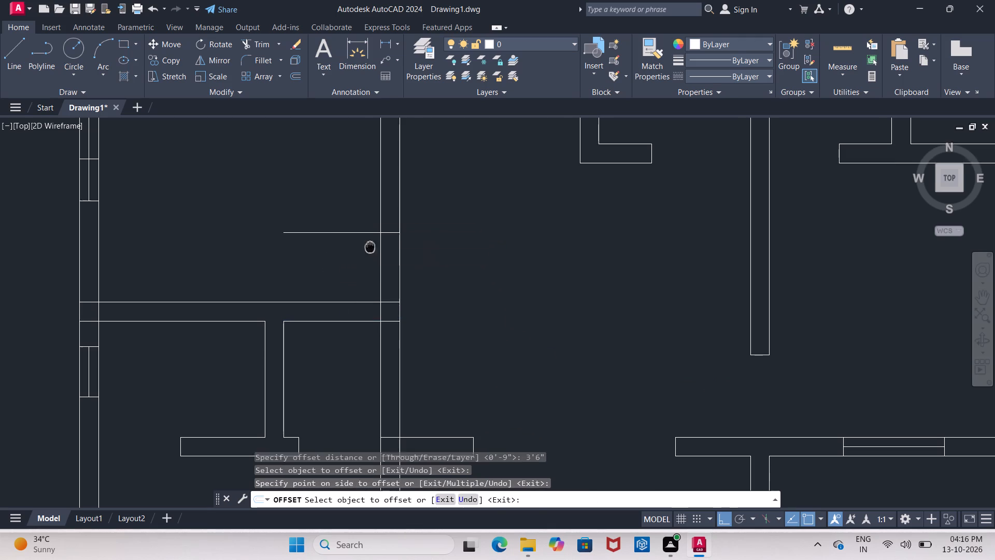
middle_click_drag(371, 256, 369, 326)
scroll(369, 324, "down", 1)
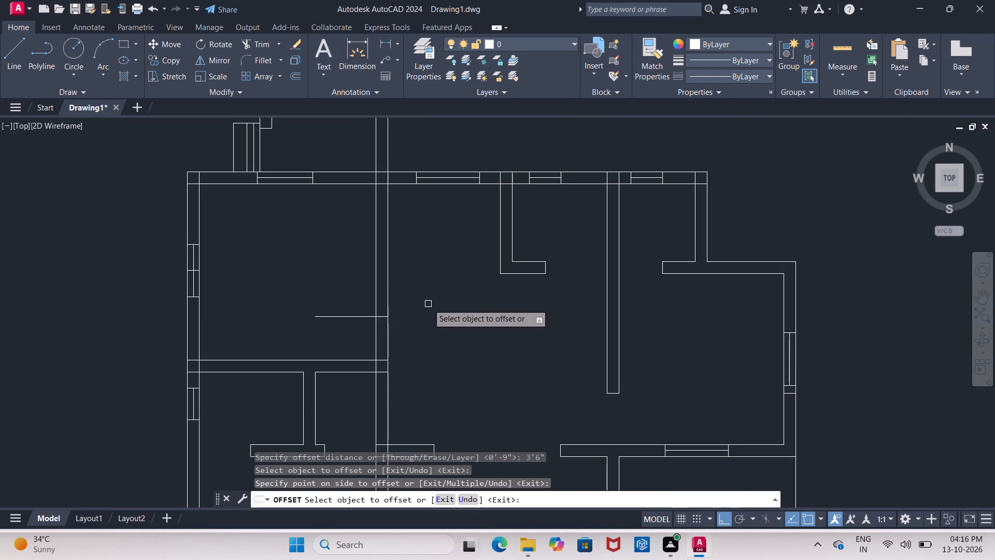
type("TR")
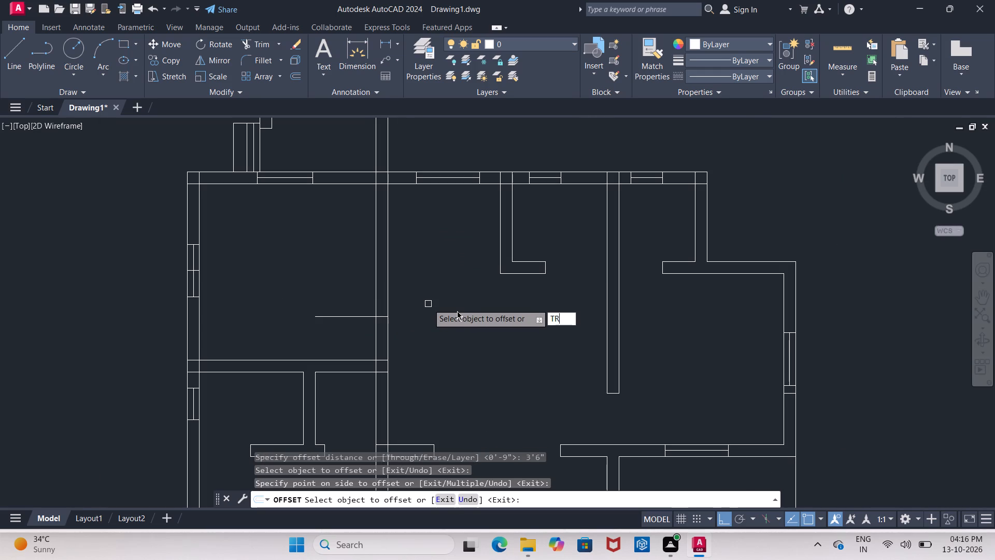
key("Escape")
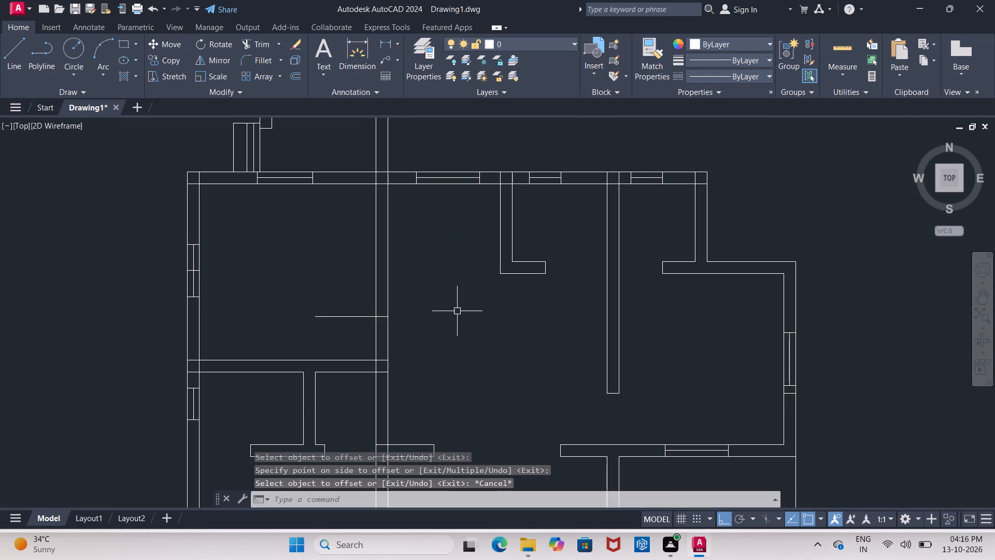
Trim a door opening in the long vertical wall between the offset line and the partition, removing the offset line's overhang.
type("TR")
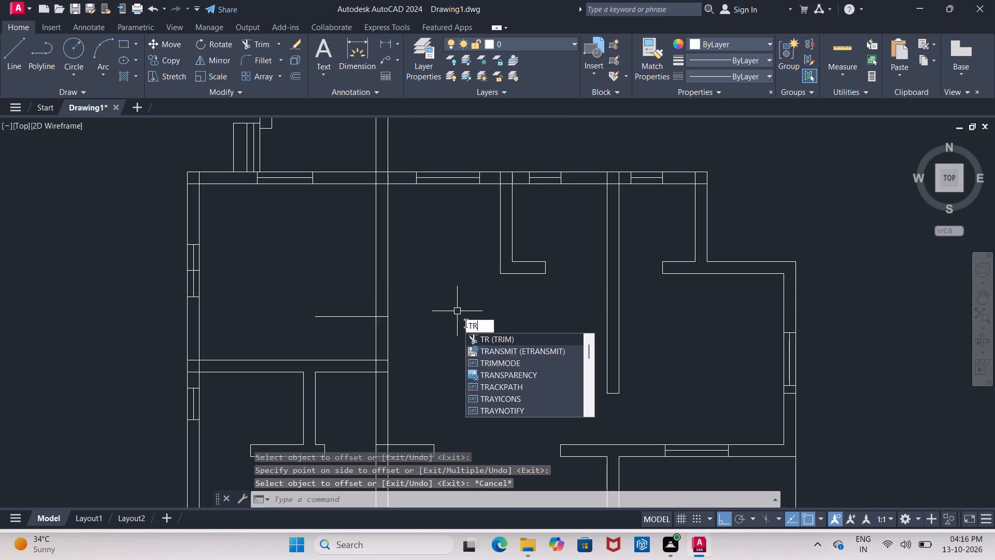
left_click(475, 337)
left_click_drag(334, 330, 434, 346)
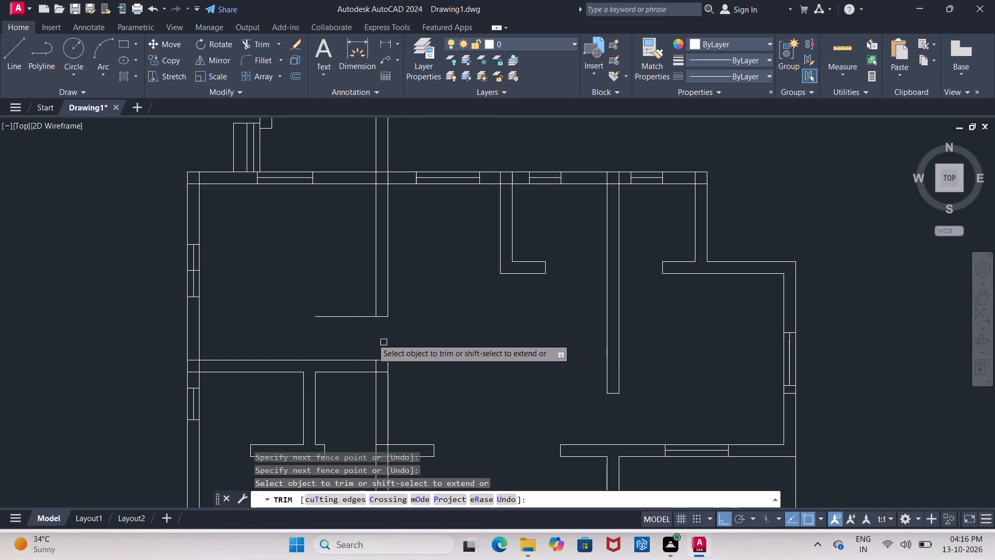
left_click_drag(347, 290, 372, 336)
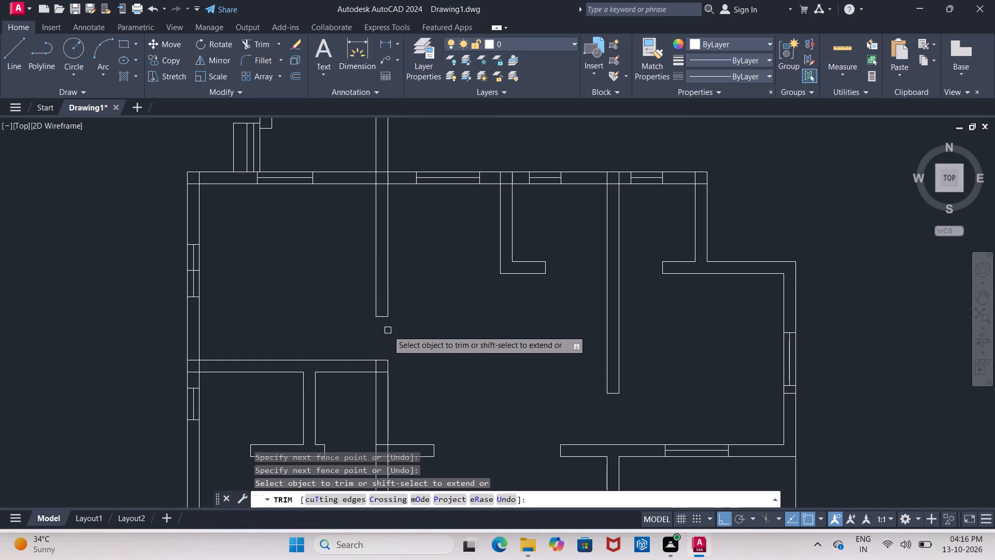
scroll(388, 330, "down", 1)
middle_click_drag(417, 292, 397, 313)
scroll(417, 292, "up", 1)
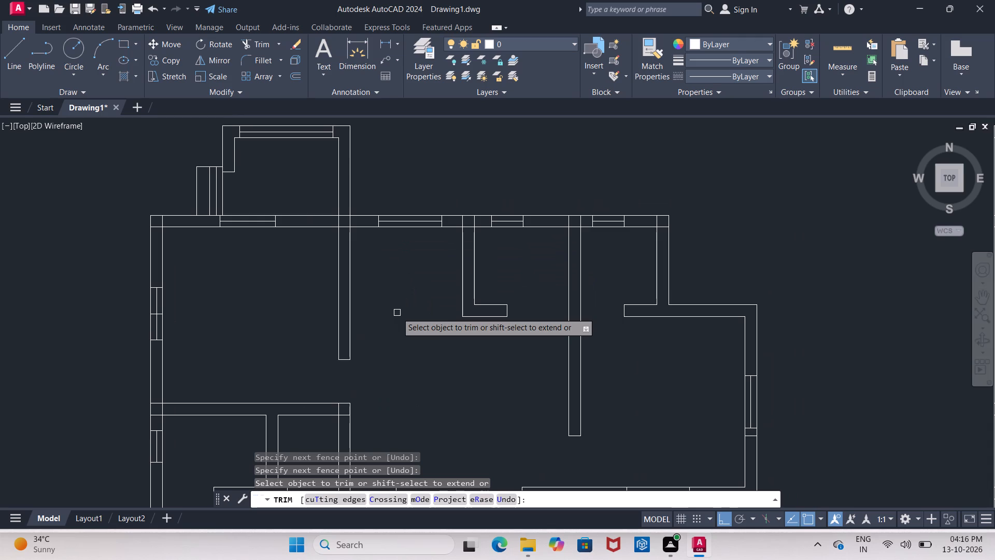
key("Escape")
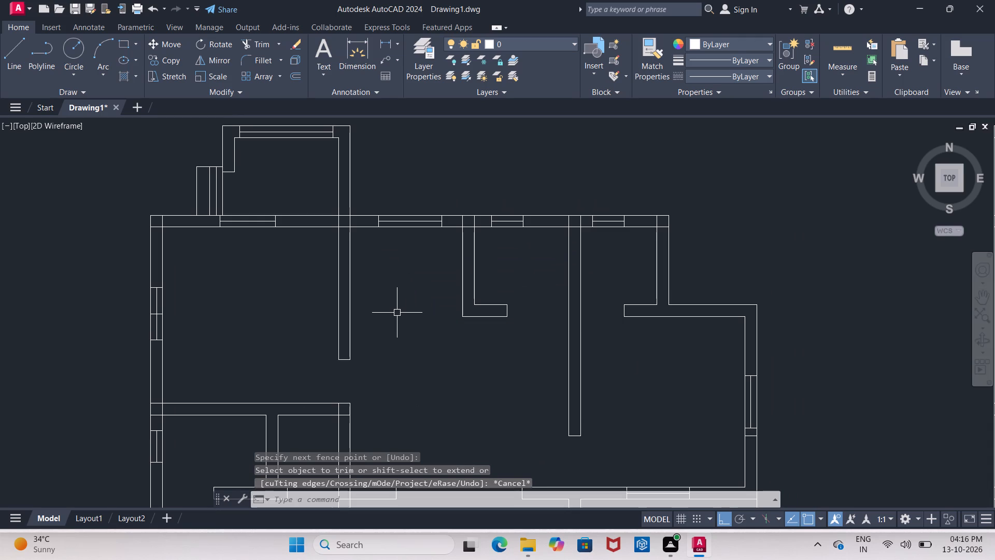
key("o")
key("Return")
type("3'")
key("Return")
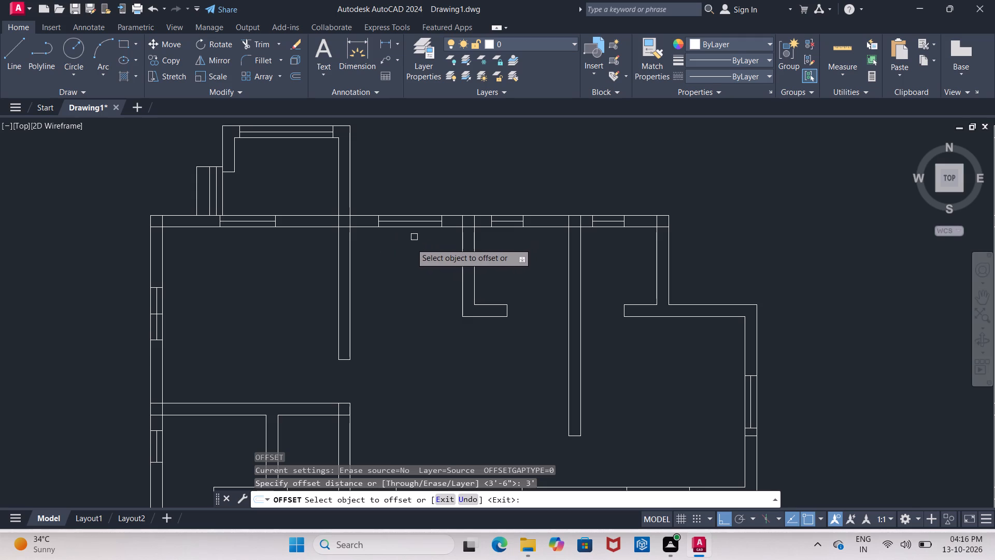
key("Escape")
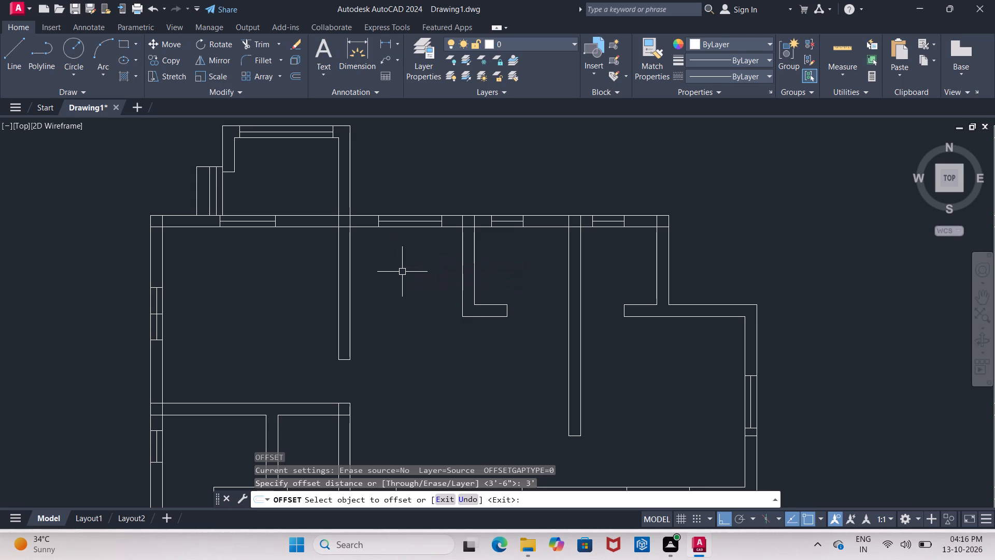
Extend the lower line of the short L-shaped partition leftward to the near face of the long vertical wall.
type("EX")
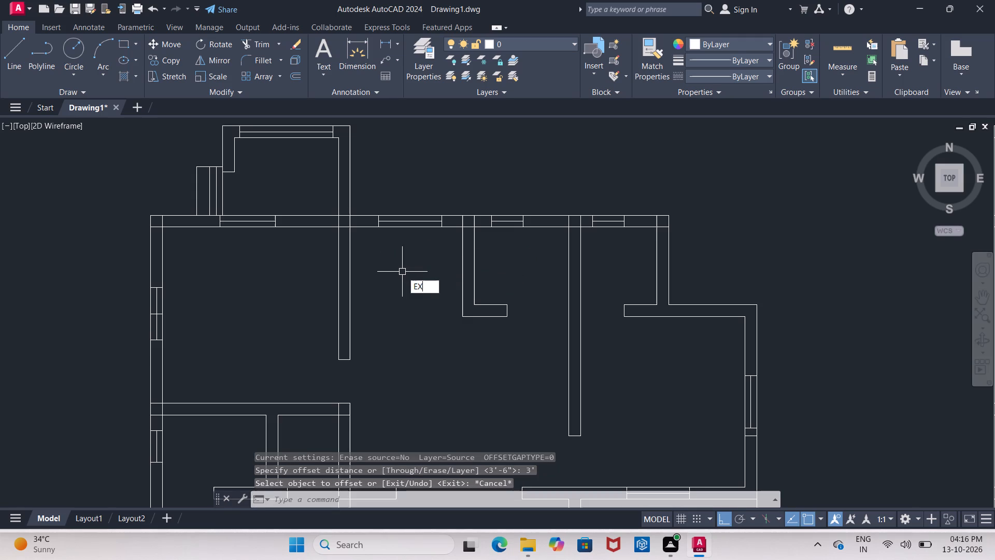
key("Return")
scroll(478, 350, "up", 1)
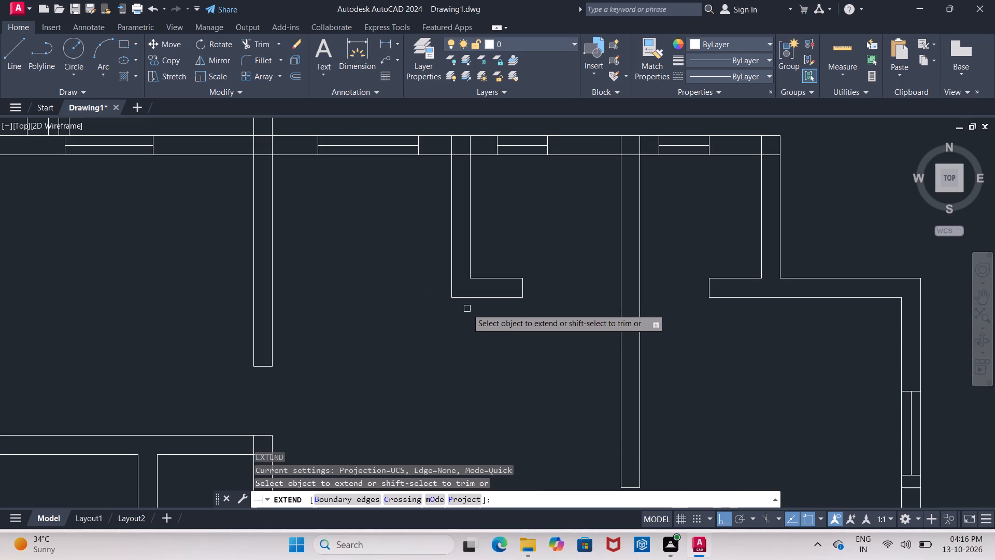
left_click(465, 298)
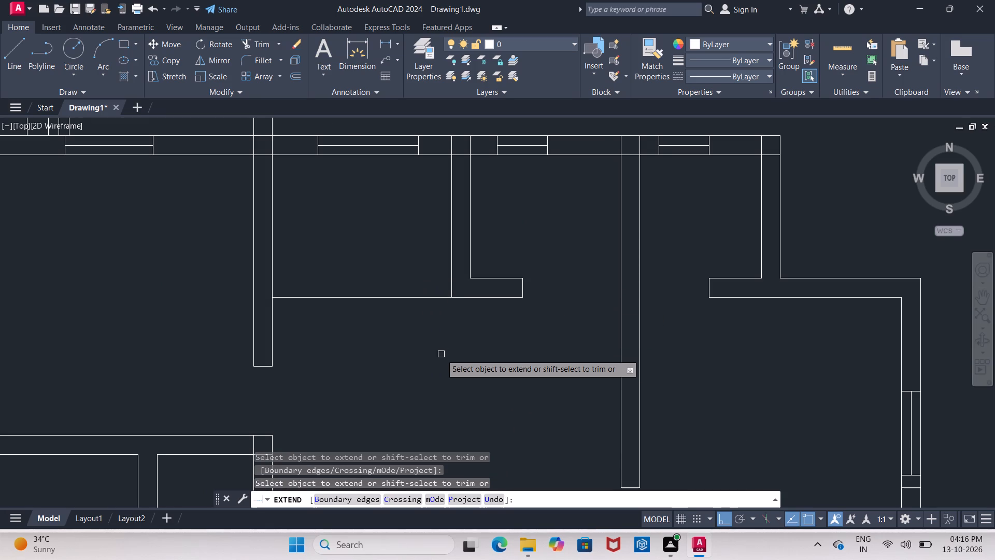
key("Escape")
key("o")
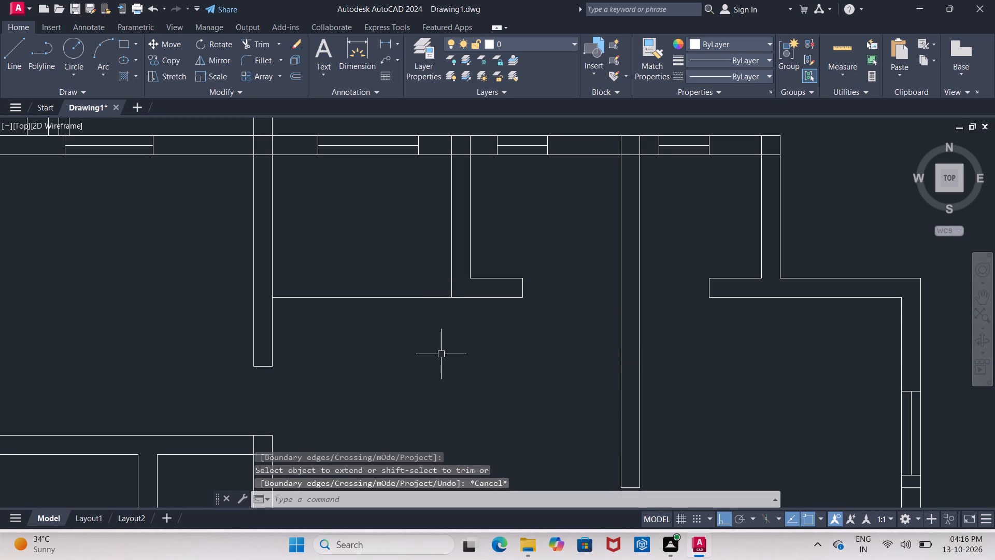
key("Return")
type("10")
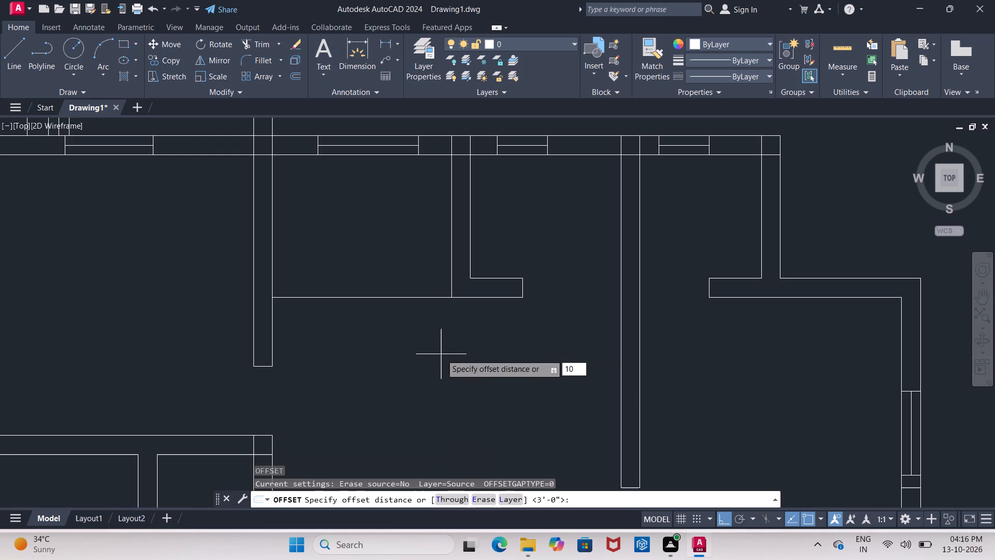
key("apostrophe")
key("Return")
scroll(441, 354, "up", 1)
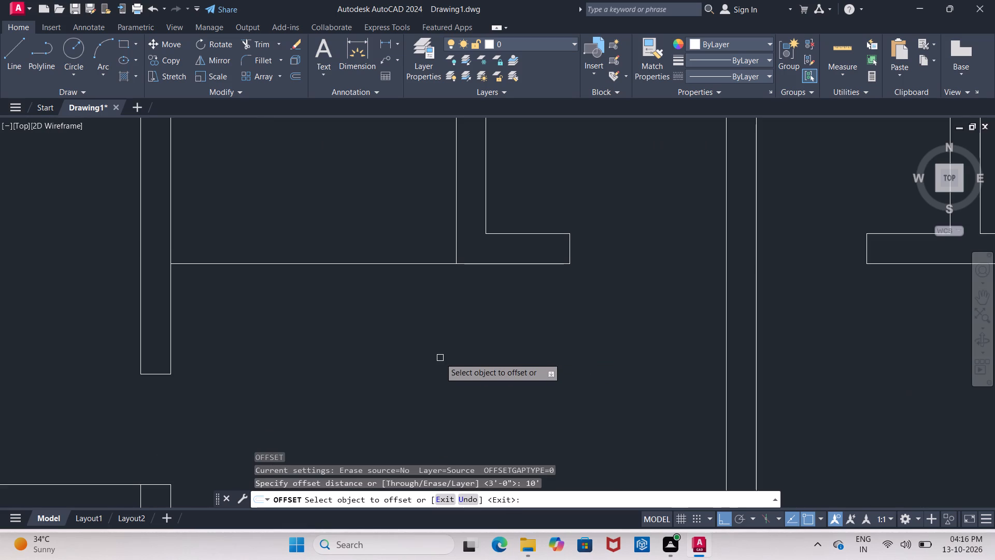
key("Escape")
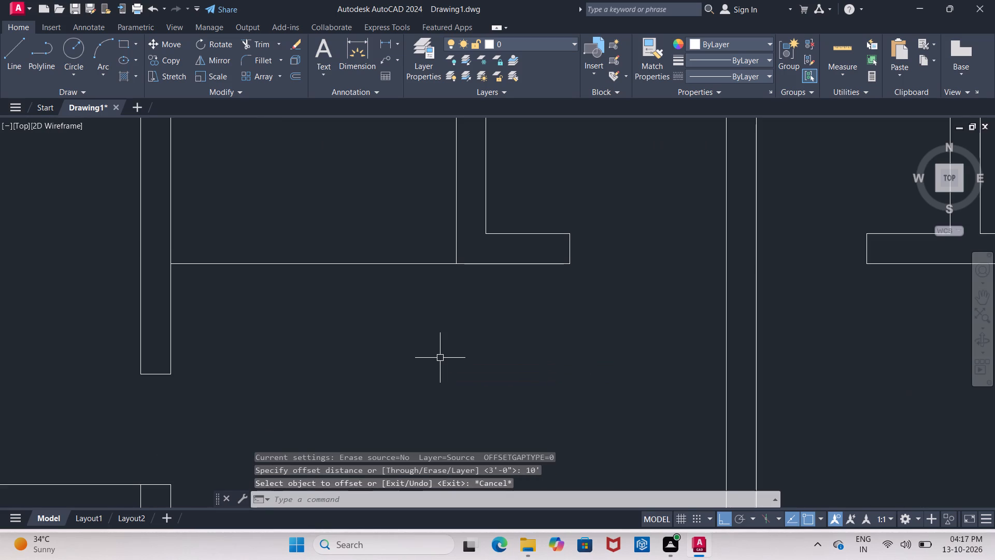
Offset the extended partition line upward four times in succession at 10" spacing.
key("o")
key("Return")
type("10\"")
key("Return")
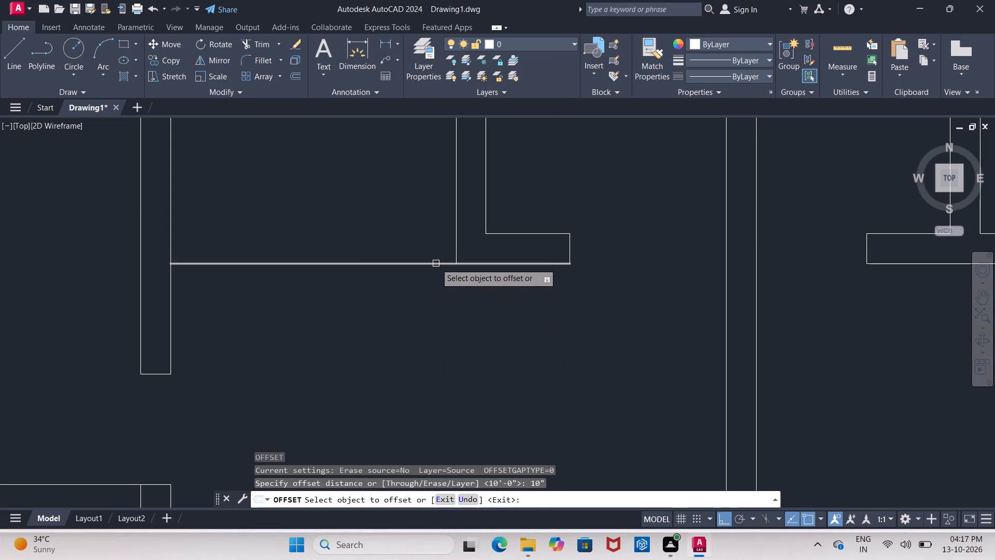
left_click(436, 263)
left_click(425, 208)
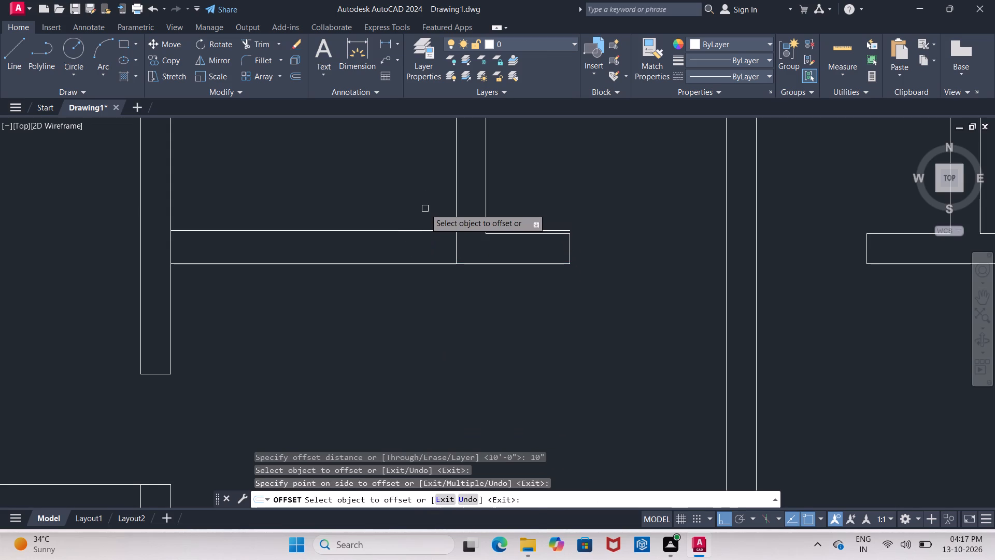
middle_click_drag(400, 207, 409, 261)
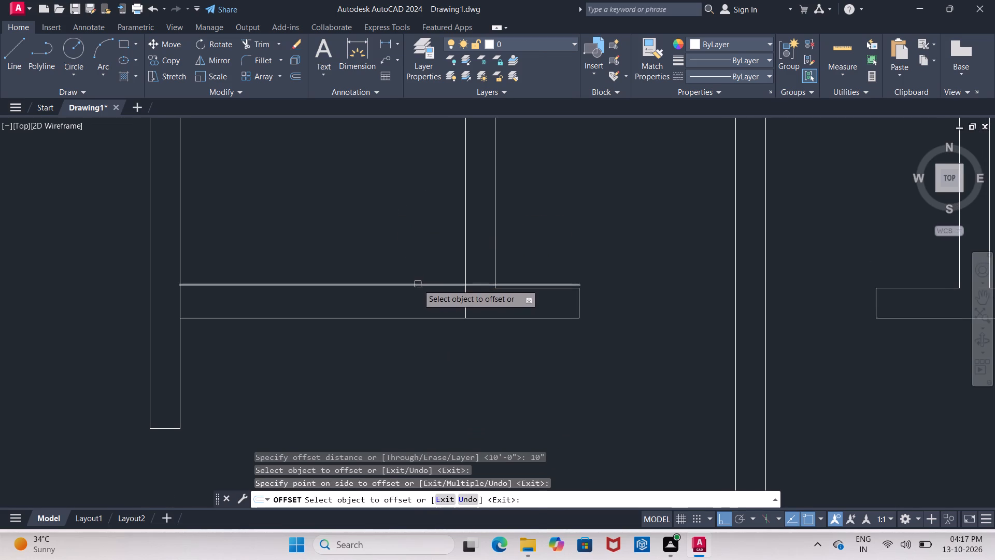
left_click_drag(418, 285, 418, 276)
left_click(415, 205)
middle_click_drag(415, 205, 417, 247)
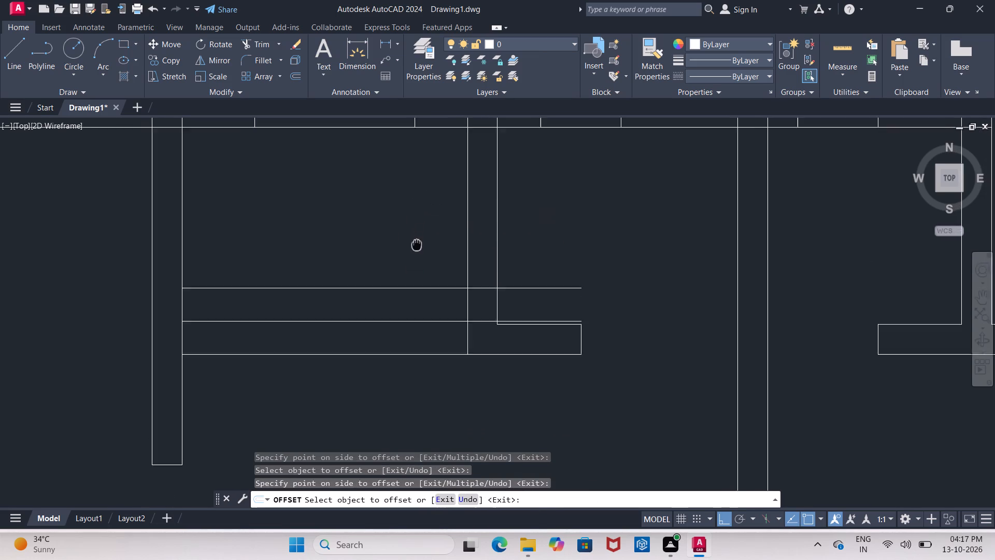
middle_click_drag(417, 247, 418, 258)
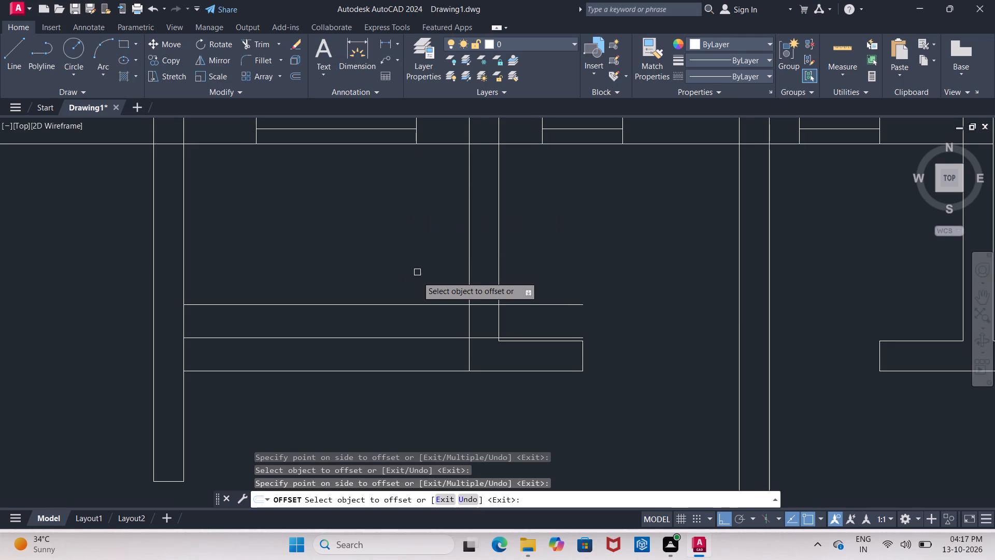
left_click(419, 305)
left_click(407, 267)
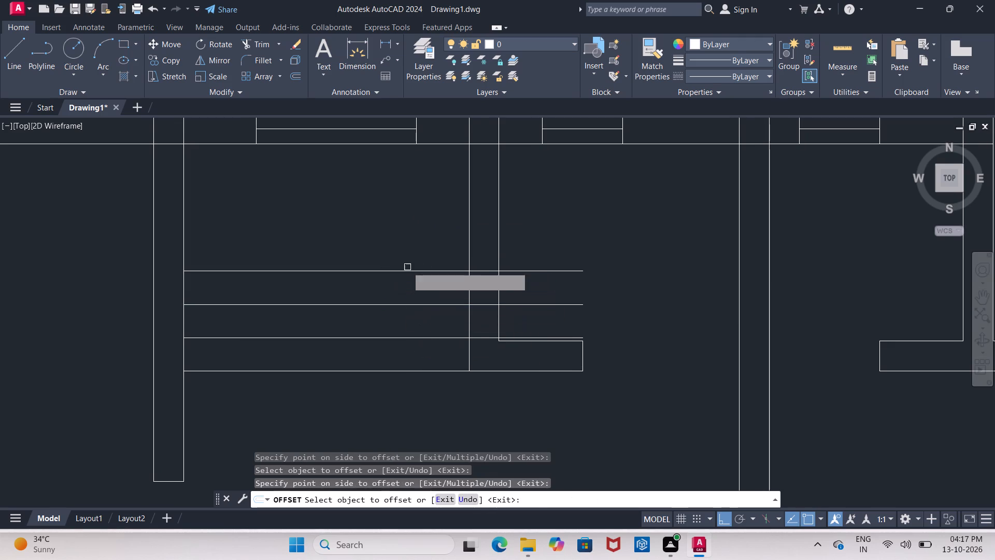
left_click(409, 270)
left_click(414, 221)
middle_click_drag(415, 222, 427, 217)
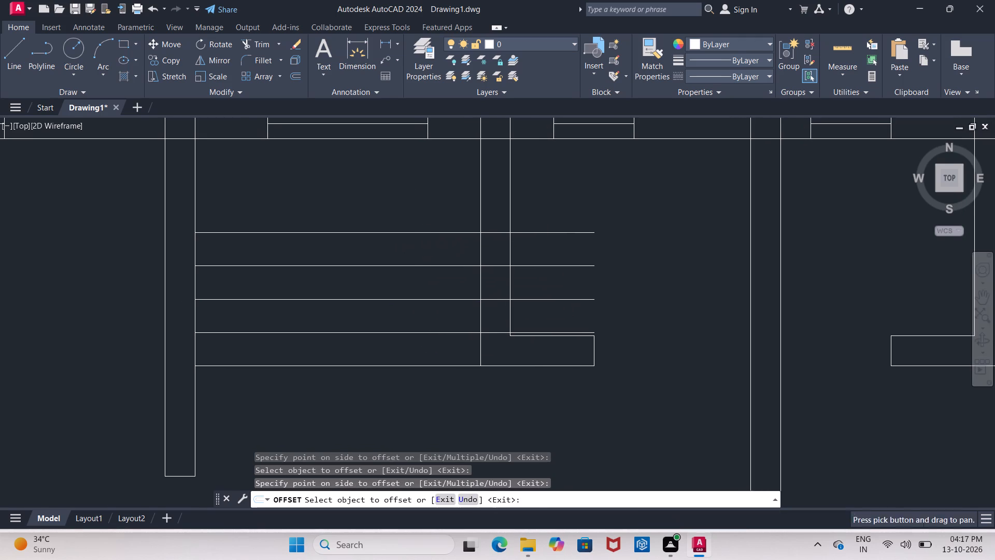
key("Escape")
Trim the four offset lines' overhang beyond the L-shaped partition's vertical wall, and cut the lower three out of that wall's thickness.
type("TR")
key("Return")
key("Return")
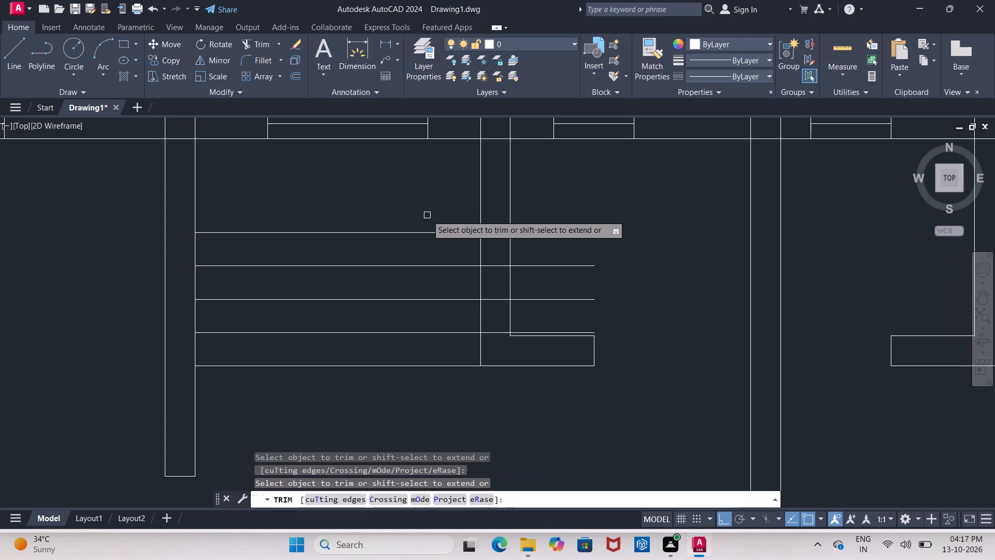
left_click_drag(552, 197, 532, 330)
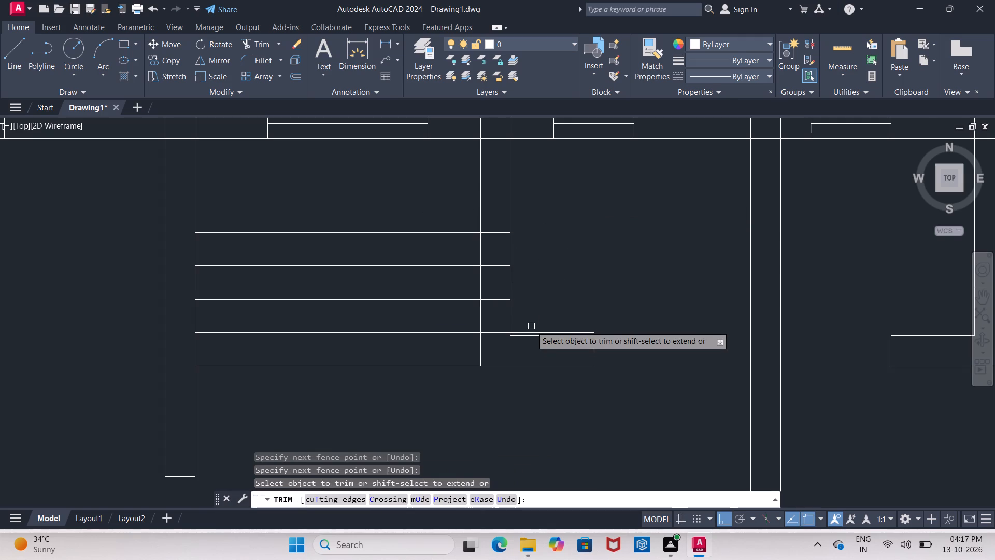
scroll(531, 326, "up", 2)
left_click(522, 346)
left_click_drag(417, 143, 427, 173)
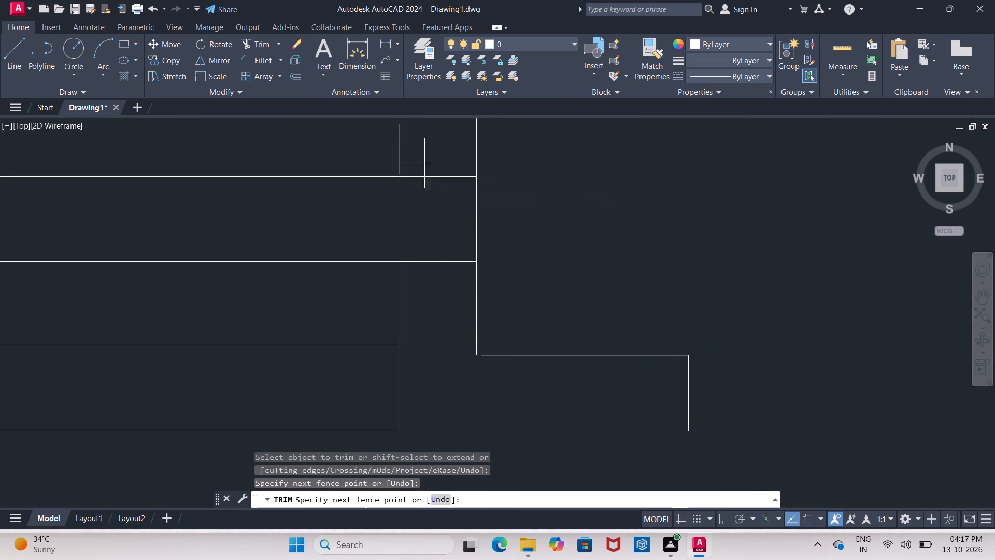
left_click_drag(427, 173, 428, 376)
scroll(425, 370, "down", 2)
middle_click_drag(425, 370, 483, 335)
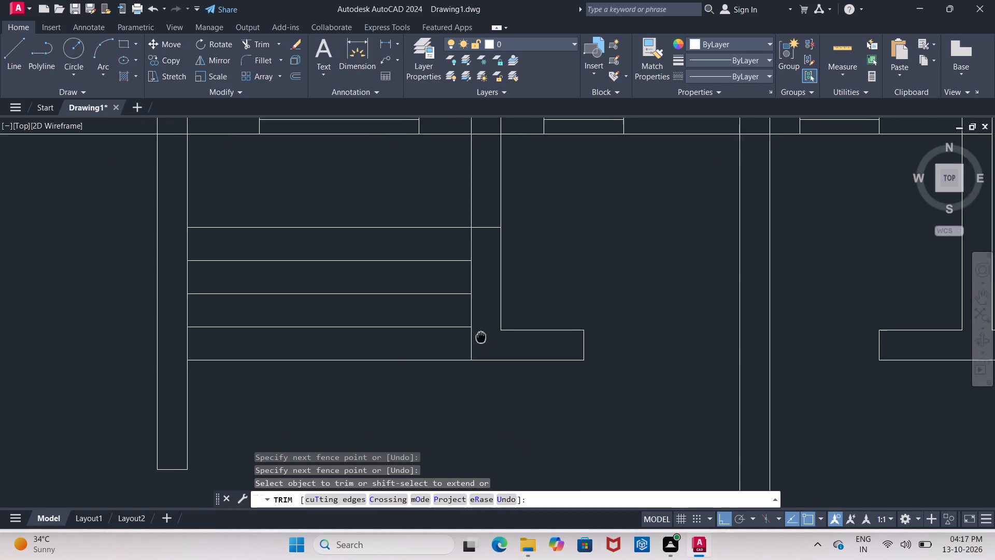
middle_click_drag(483, 335, 511, 317)
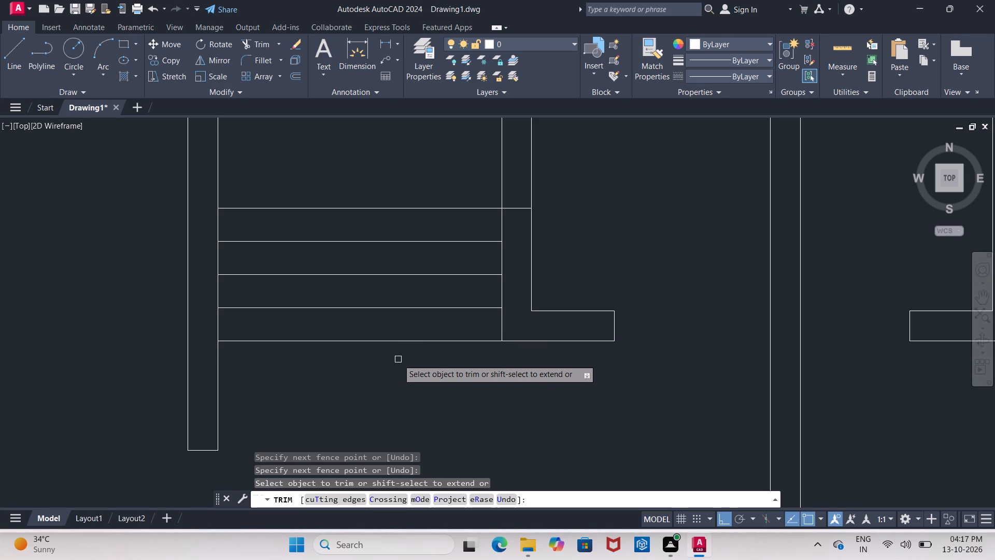
key("Escape")
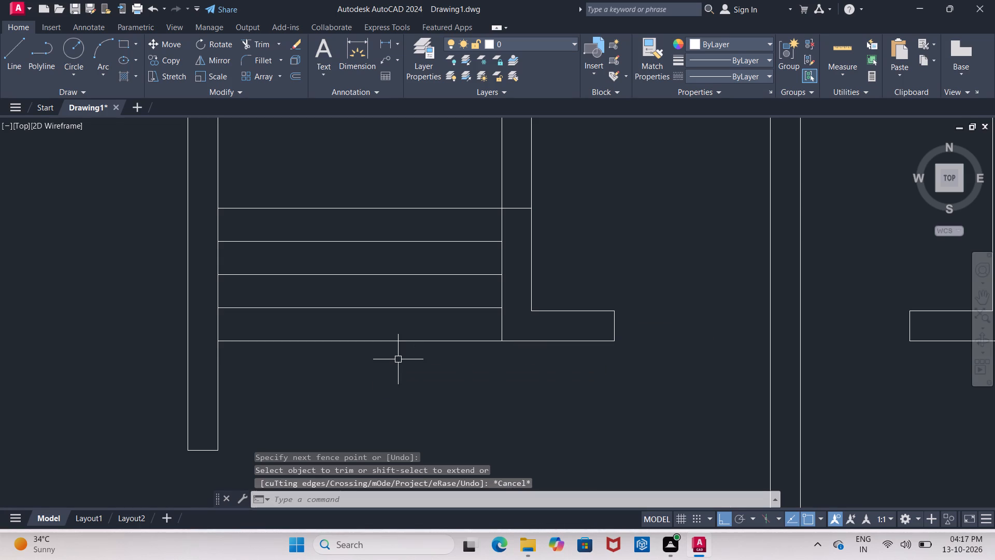
Offset the extended partition line downward three times in succession at 10" spacing.
key("o")
key("Return")
key("Return")
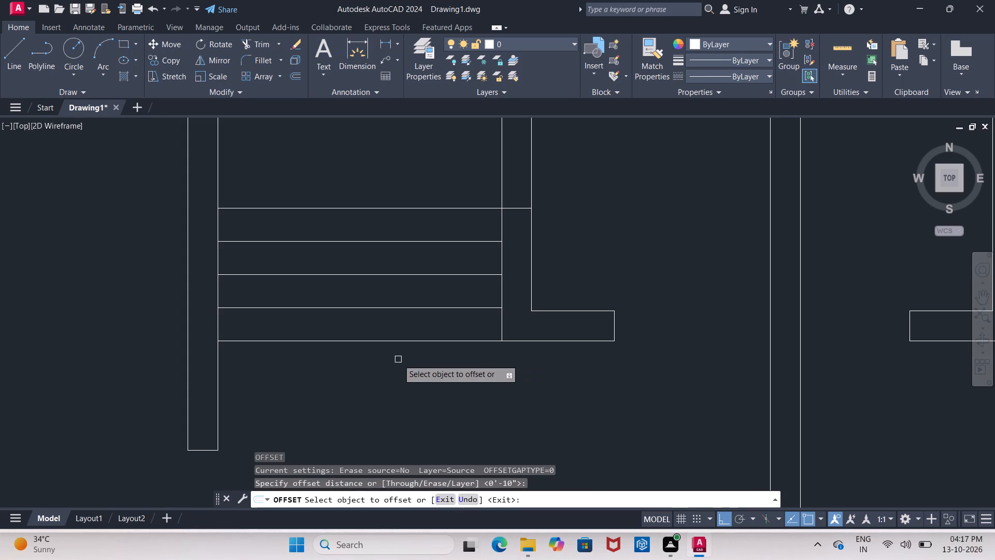
left_click(353, 343)
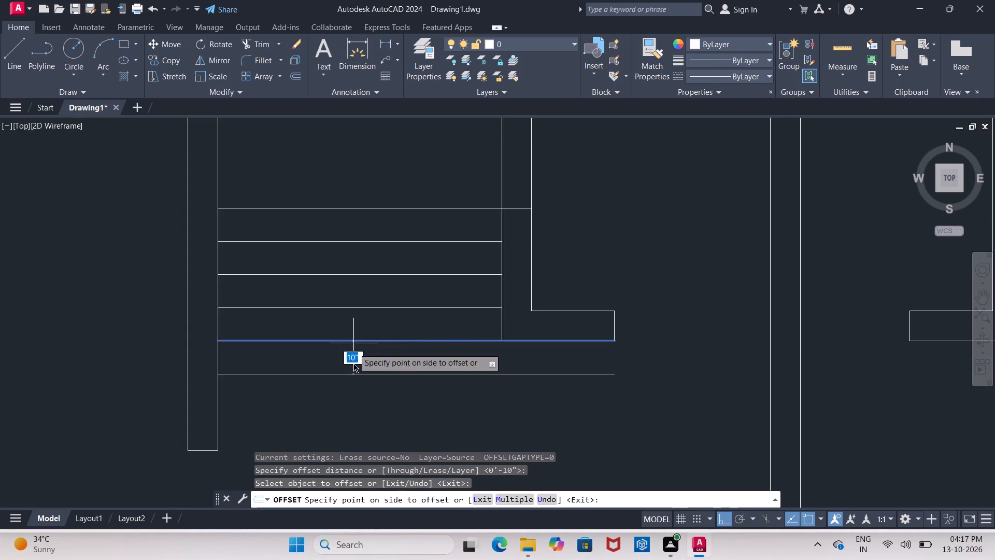
left_click(349, 389)
left_click(348, 377)
left_click(339, 434)
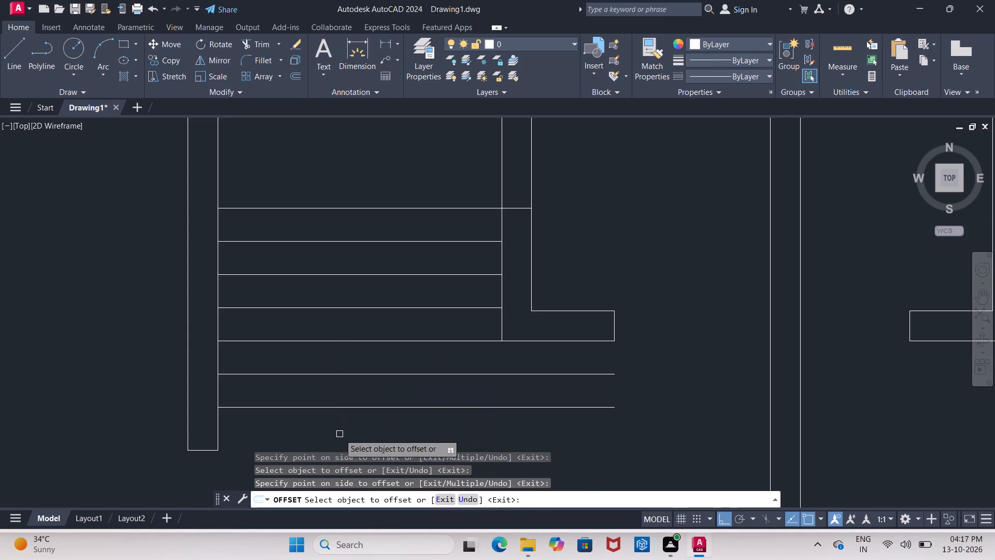
middle_click_drag(339, 434, 329, 346)
left_click(323, 322)
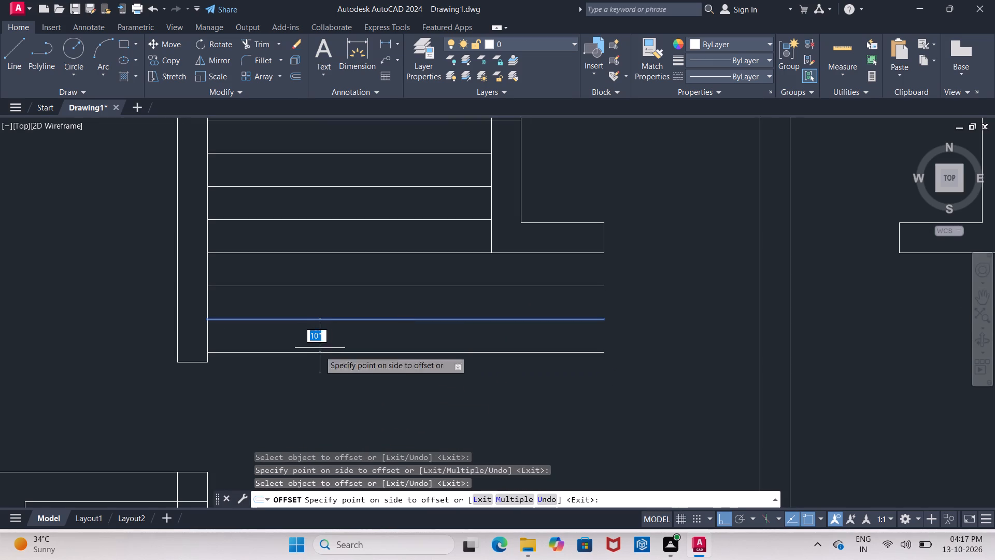
left_click(315, 371)
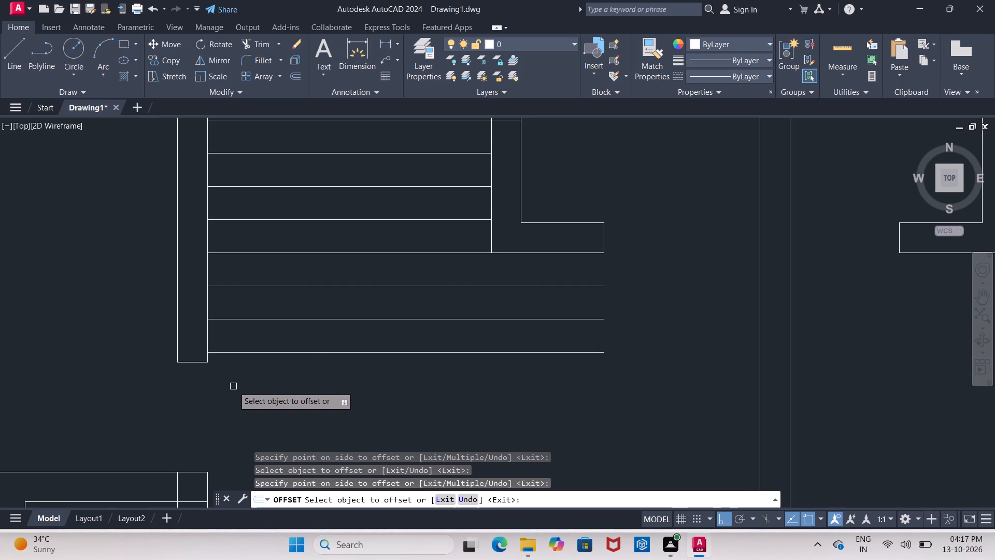
key("Escape")
Extend the lowest offset line across the long vertical wall to its far face.
type("EX")
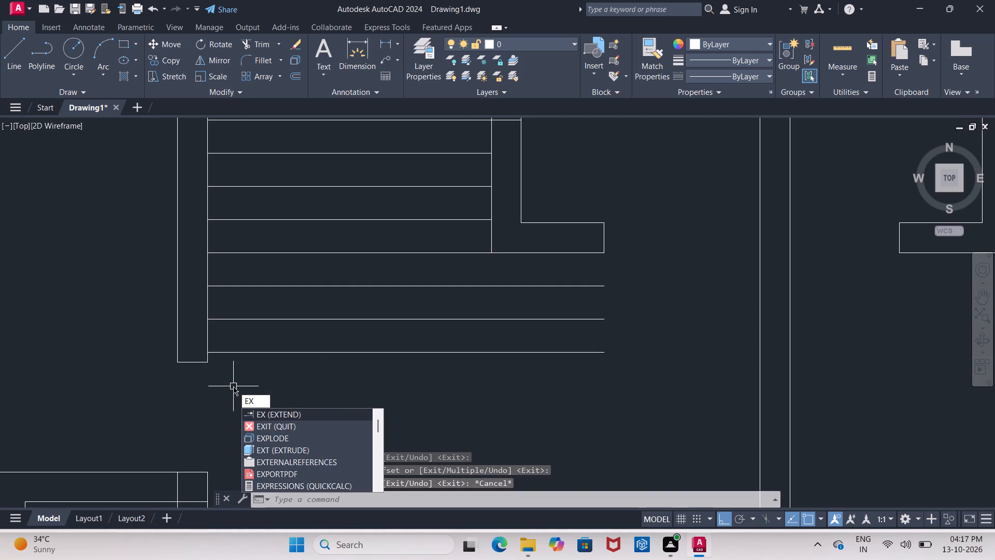
left_click(261, 416)
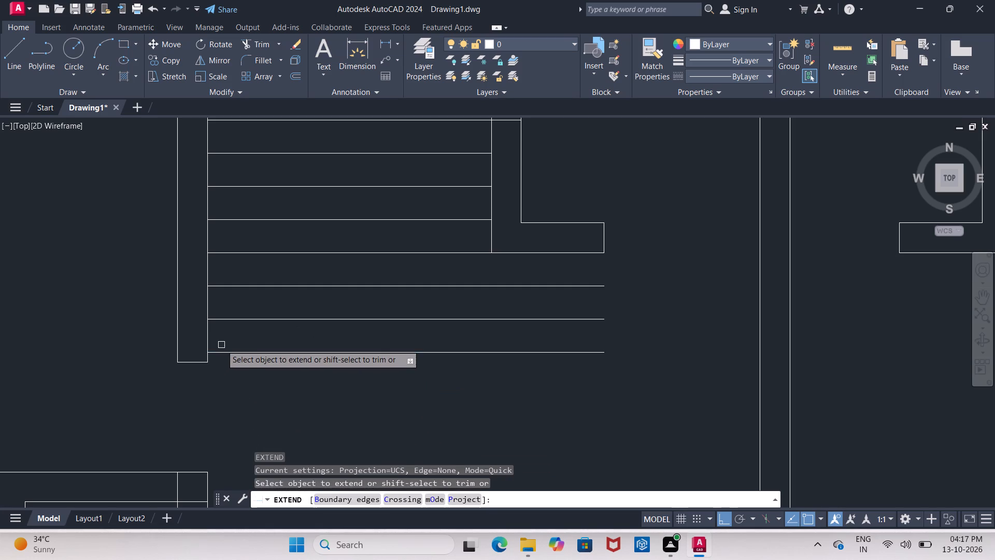
left_click(222, 353)
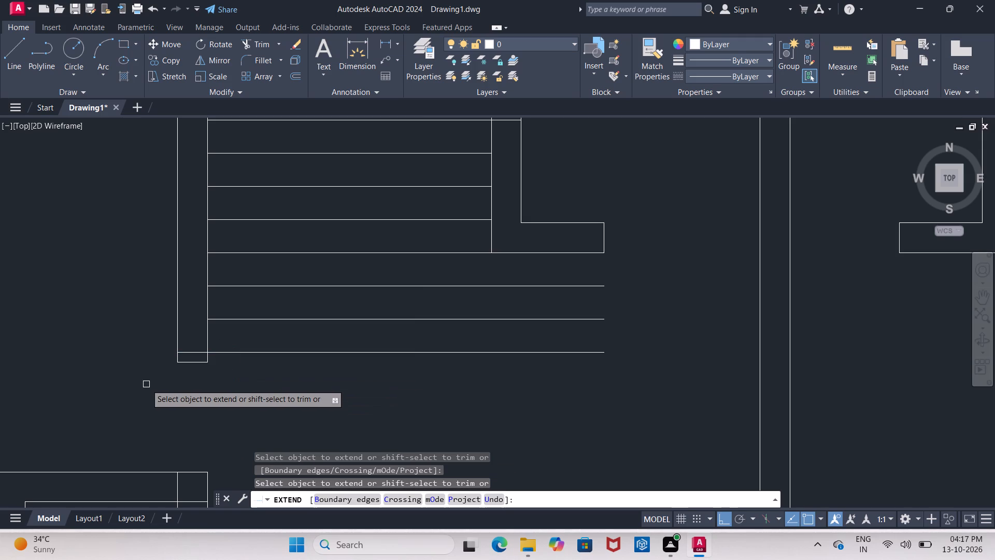
key("Escape")
Trim away the long vertical wall's end that projects below the extended lowest line, including its old end cap.
type("TR")
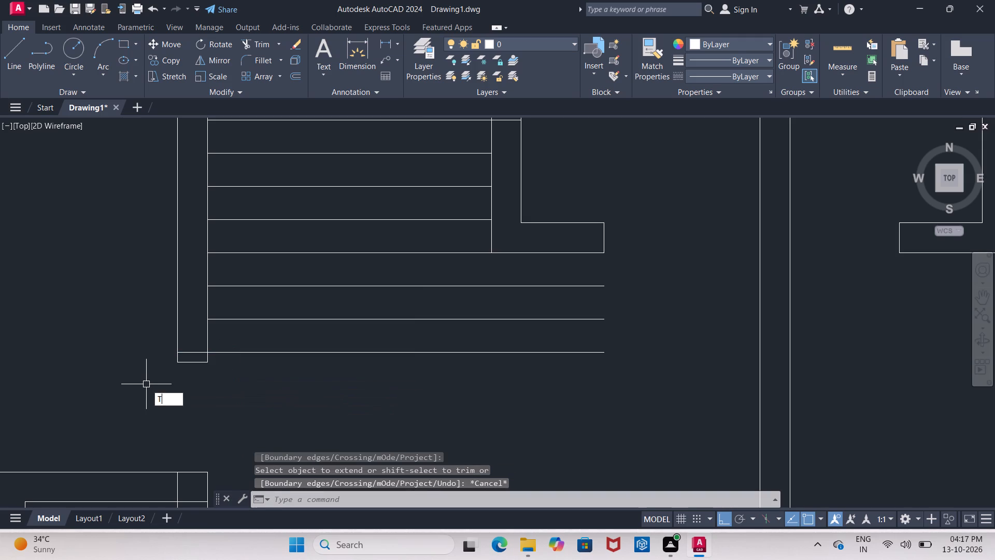
key("Return")
scroll(202, 383, "up", 1)
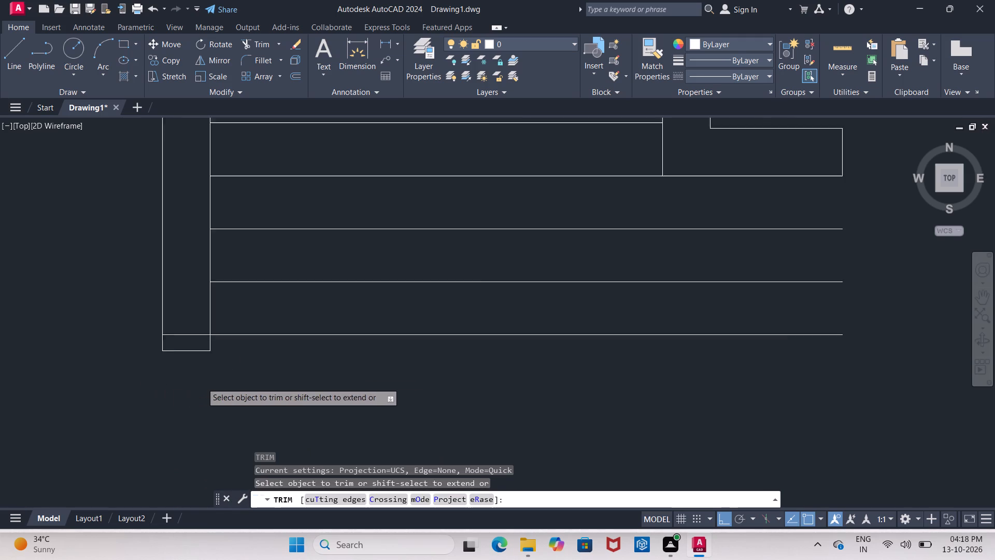
scroll(202, 383, "up", 1)
left_click_drag(97, 316, 124, 327)
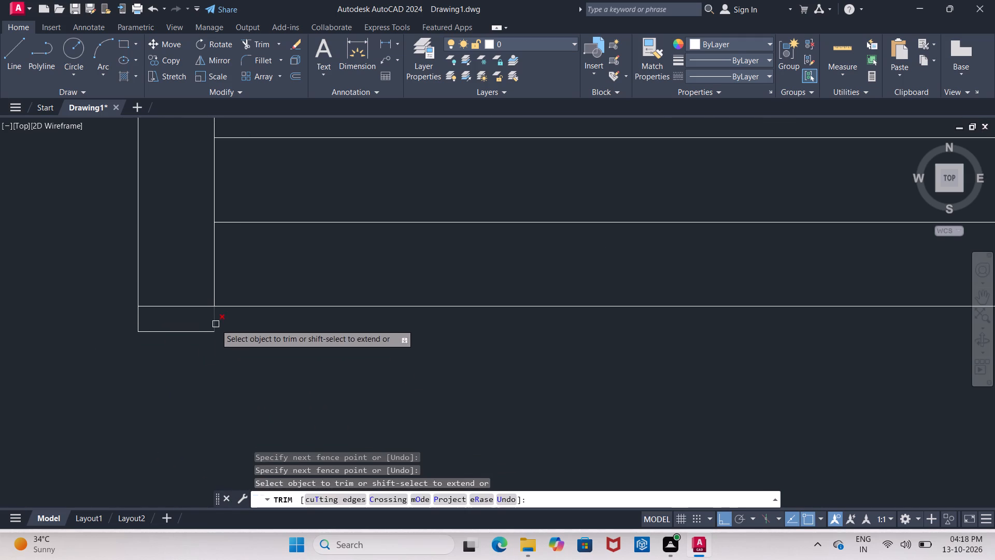
left_click(216, 324)
left_click(209, 332)
left_click(141, 321)
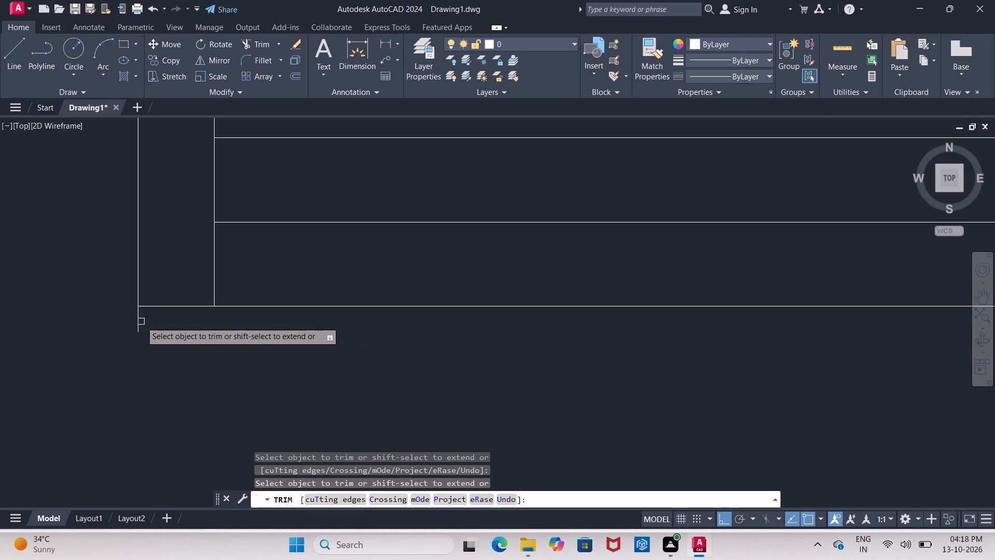
Trim away the remaining stub of the long vertical wall's outer face below the lowest tread line.
scroll(148, 342, "down", 3)
left_click(147, 342)
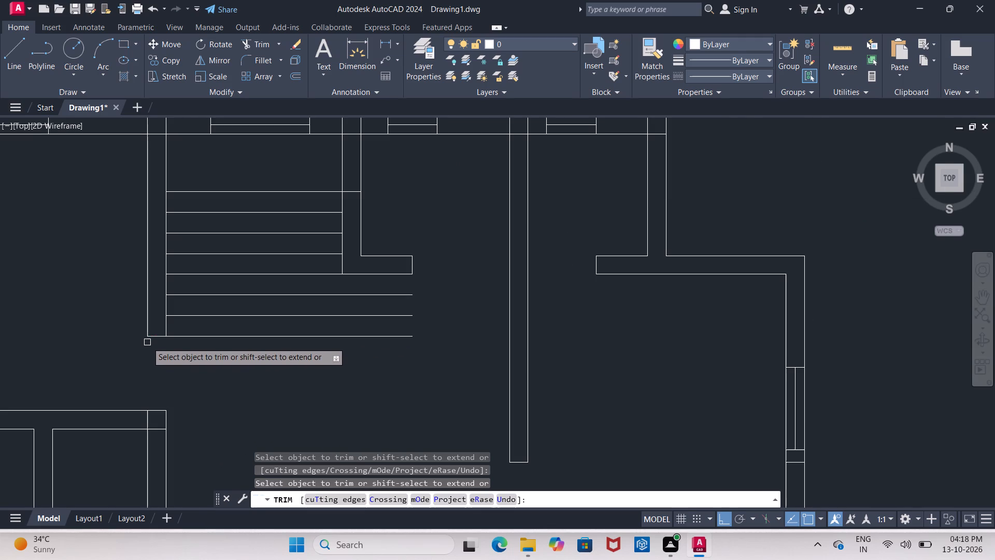
middle_click_drag(183, 369, 181, 383)
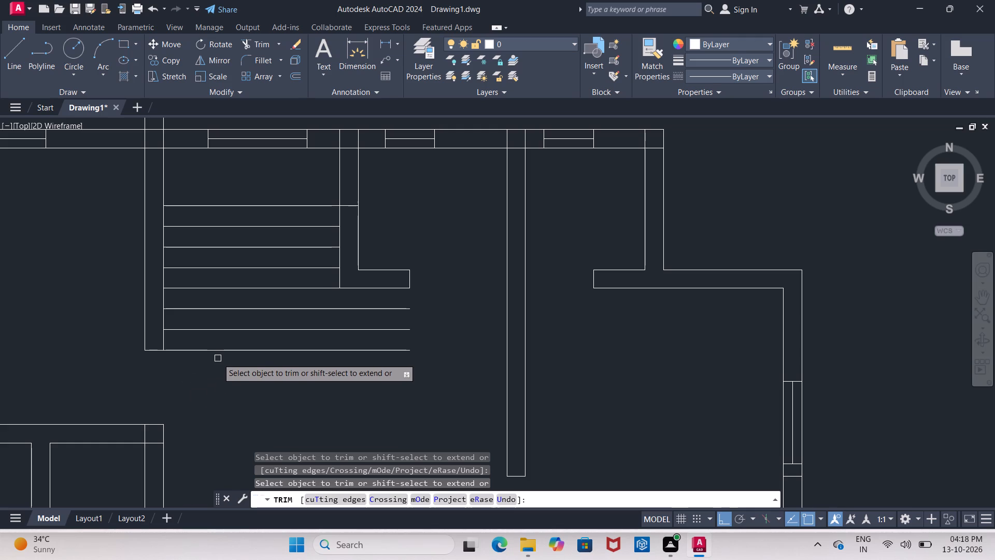
key("Escape")
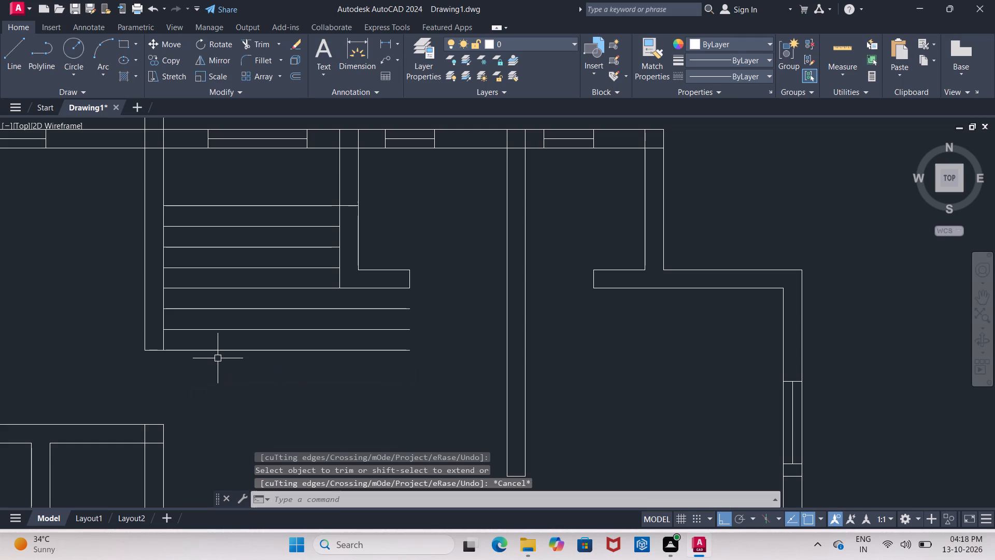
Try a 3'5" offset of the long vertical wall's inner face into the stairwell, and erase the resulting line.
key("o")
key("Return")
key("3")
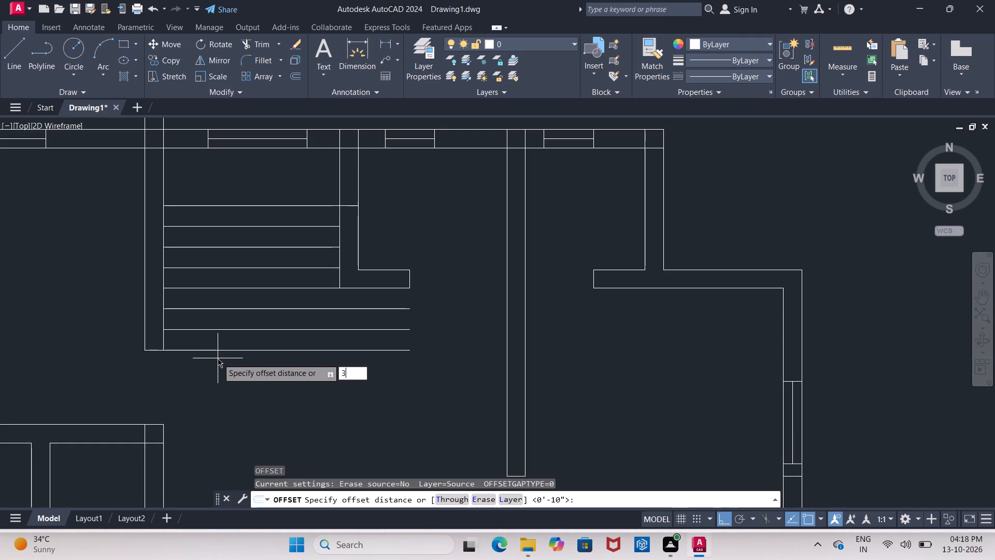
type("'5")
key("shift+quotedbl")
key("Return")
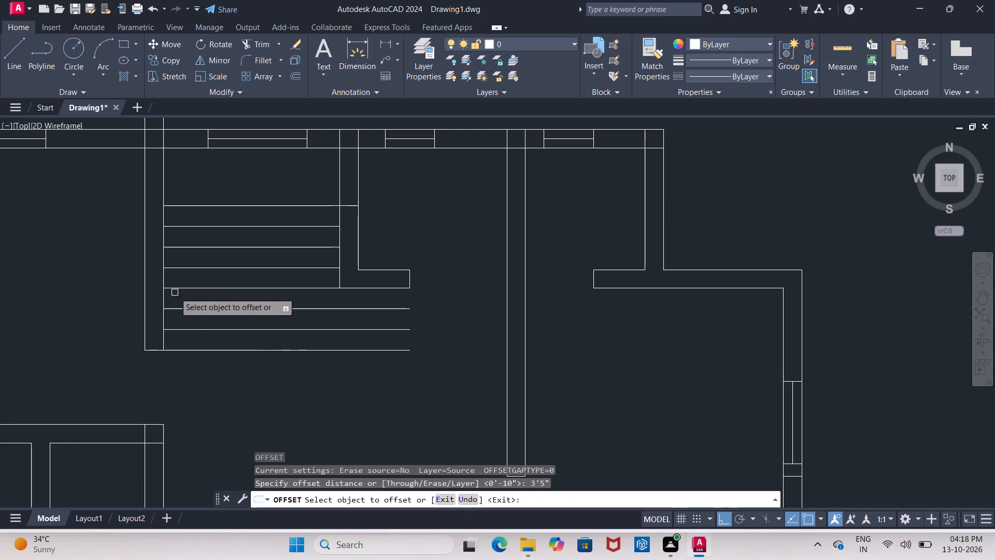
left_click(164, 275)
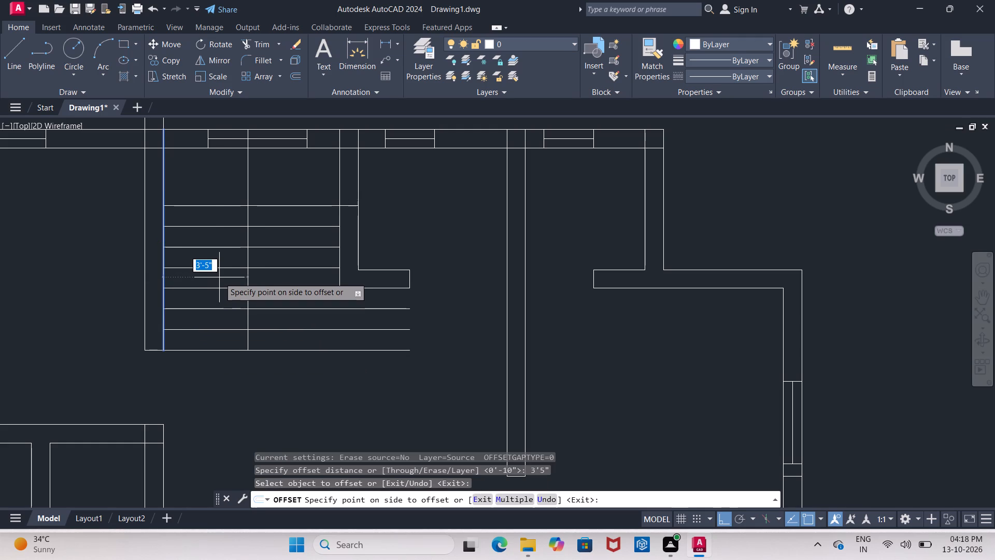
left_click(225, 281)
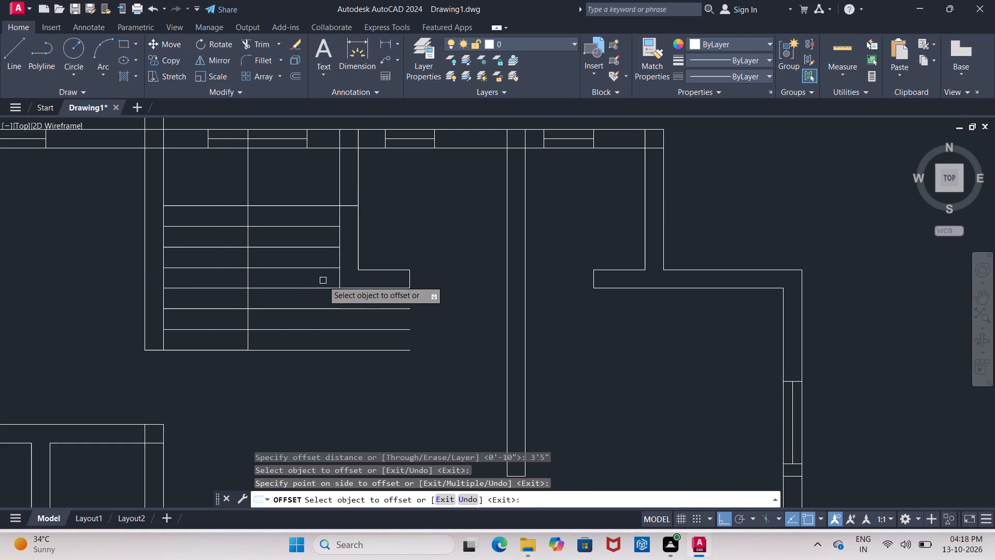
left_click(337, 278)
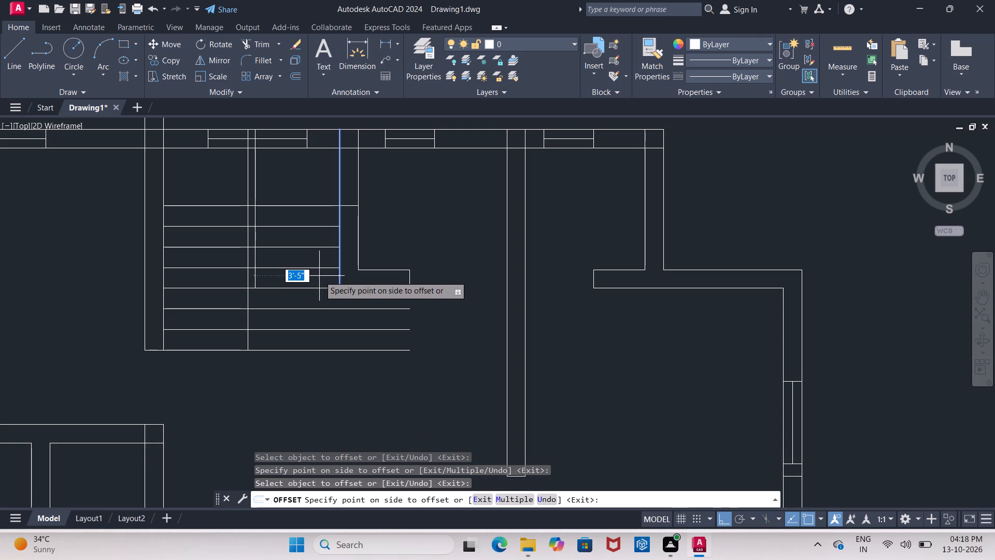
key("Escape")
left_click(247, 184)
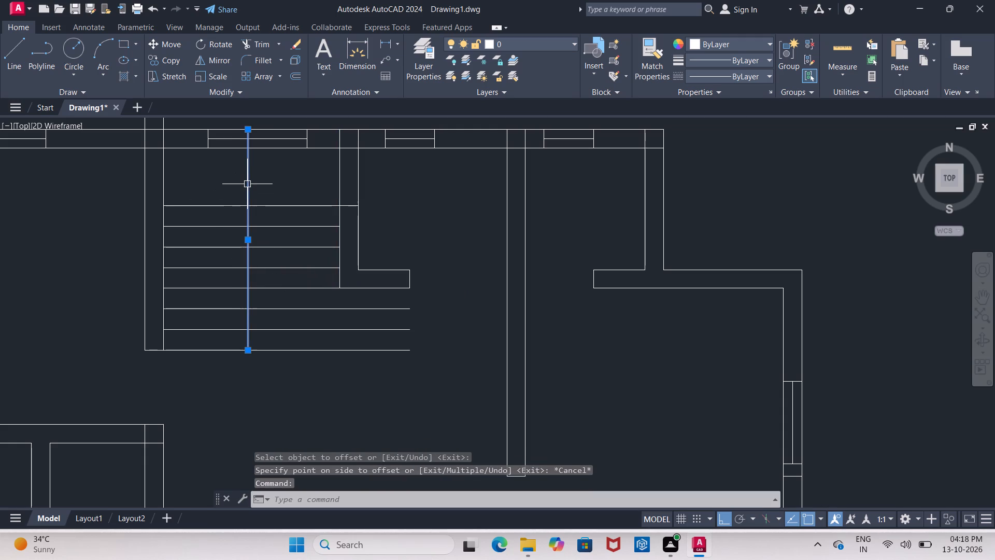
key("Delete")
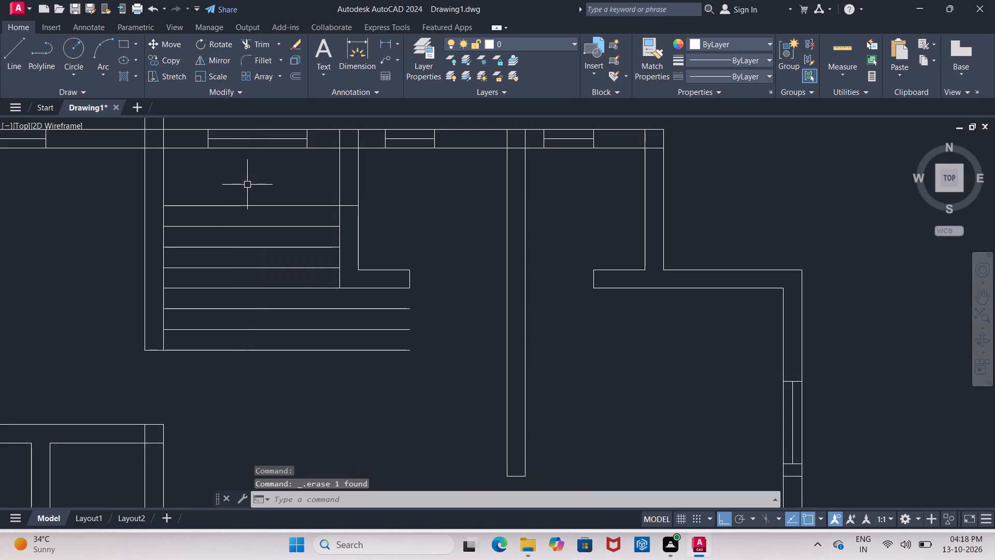
Offset the inner faces of the long wall and the L-shaped partition 3' into the stairwell to mark both stair flights.
key("o")
key("Return")
type("3'")
key("Return")
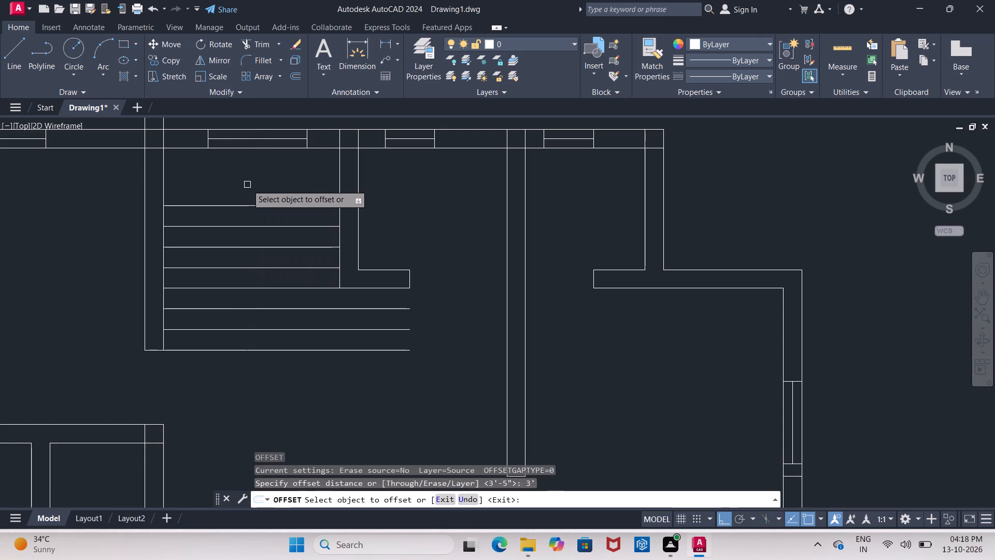
left_click(160, 176)
left_click(215, 191)
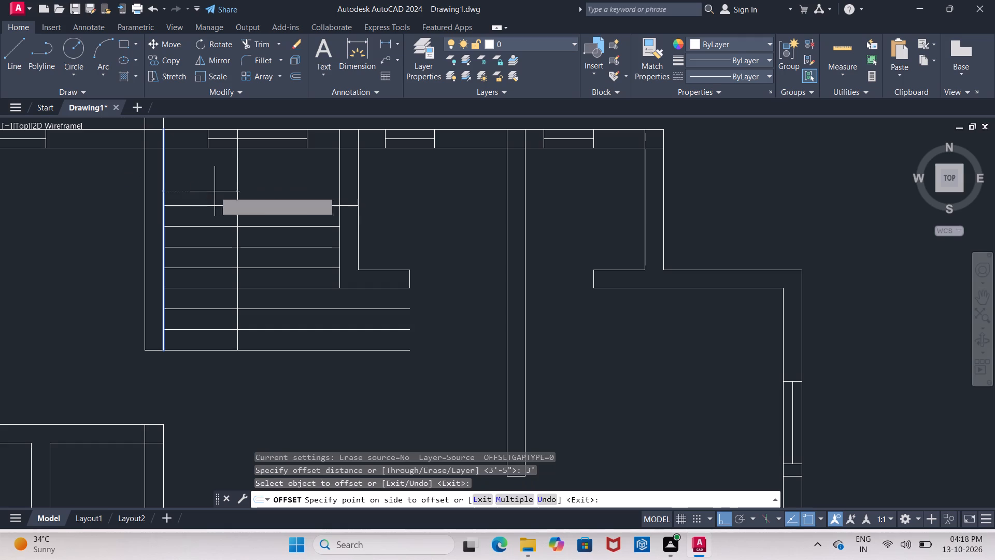
left_click(338, 193)
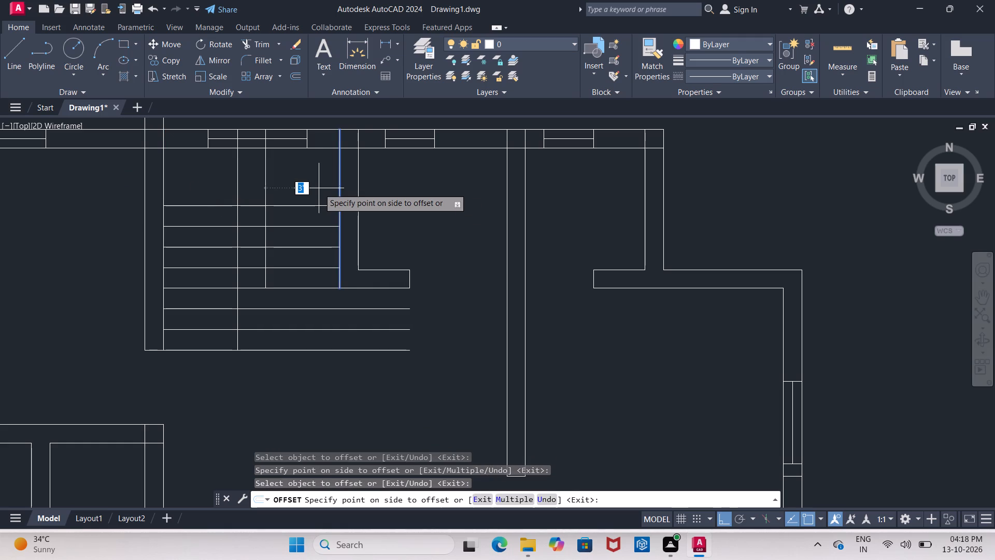
left_click(319, 188)
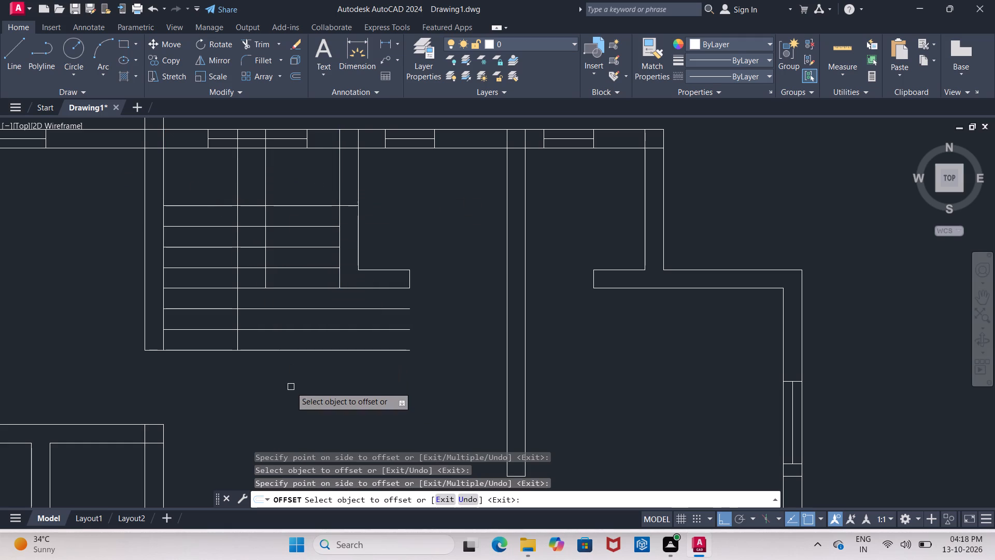
key("Escape")
Trim the lower three tread lines back to the left flight's edge and the upper five out of the gap between flights.
type("TR")
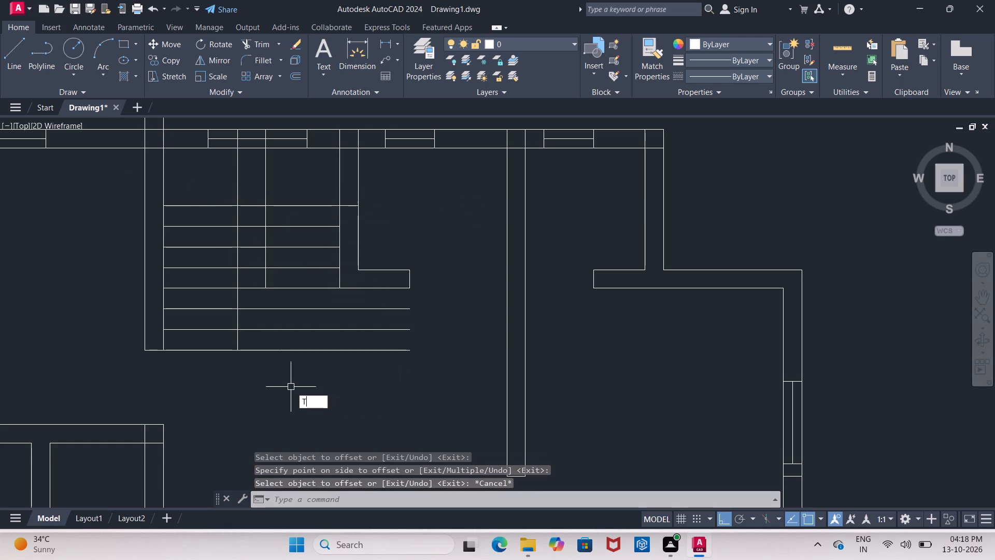
key("Return")
key("Return")
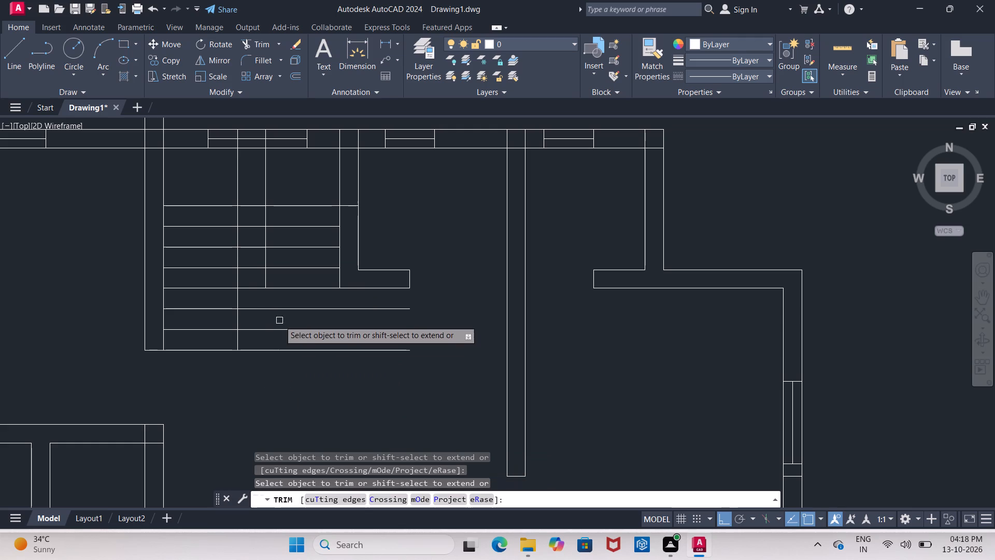
left_click_drag(279, 300, 283, 356)
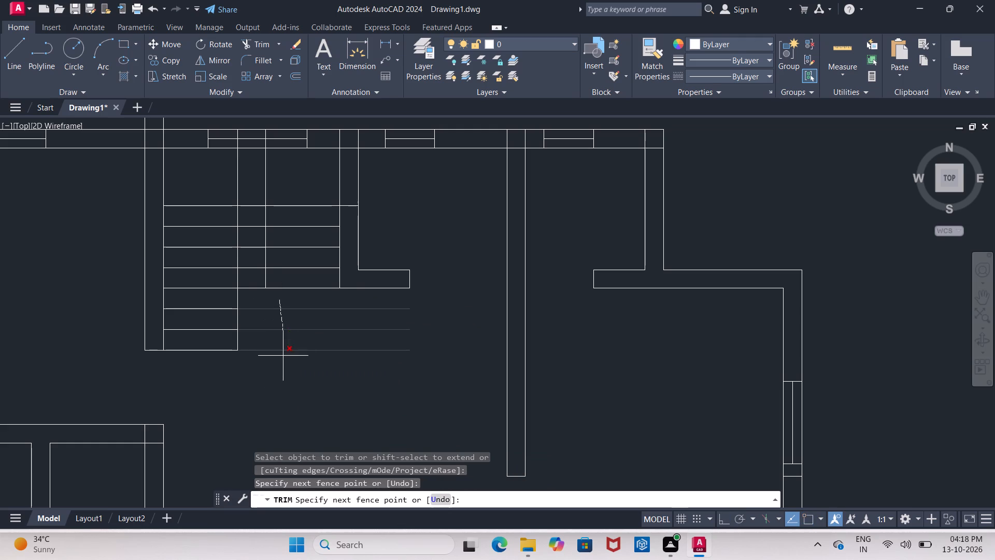
left_click_drag(283, 356, 283, 356)
left_click_drag(252, 194, 254, 219)
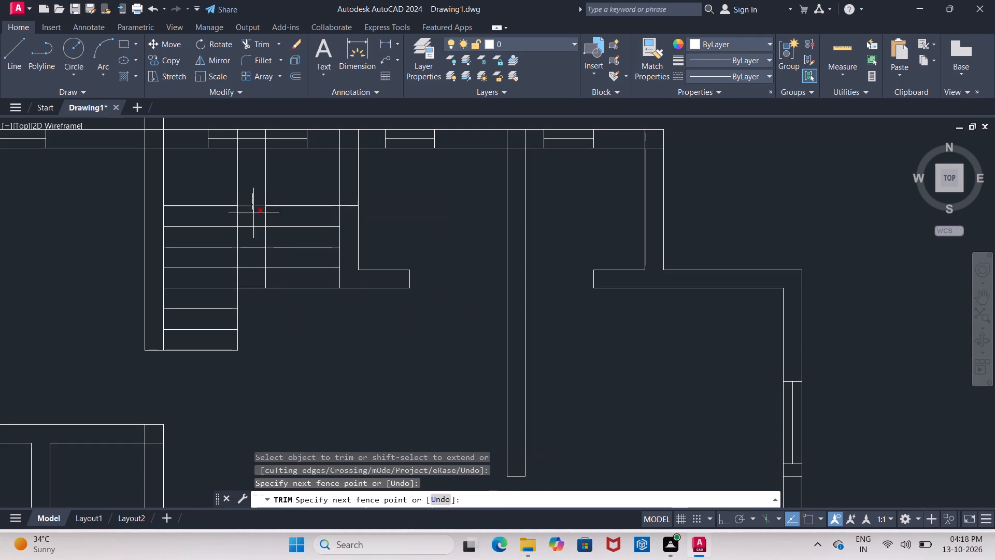
left_click_drag(254, 219, 257, 307)
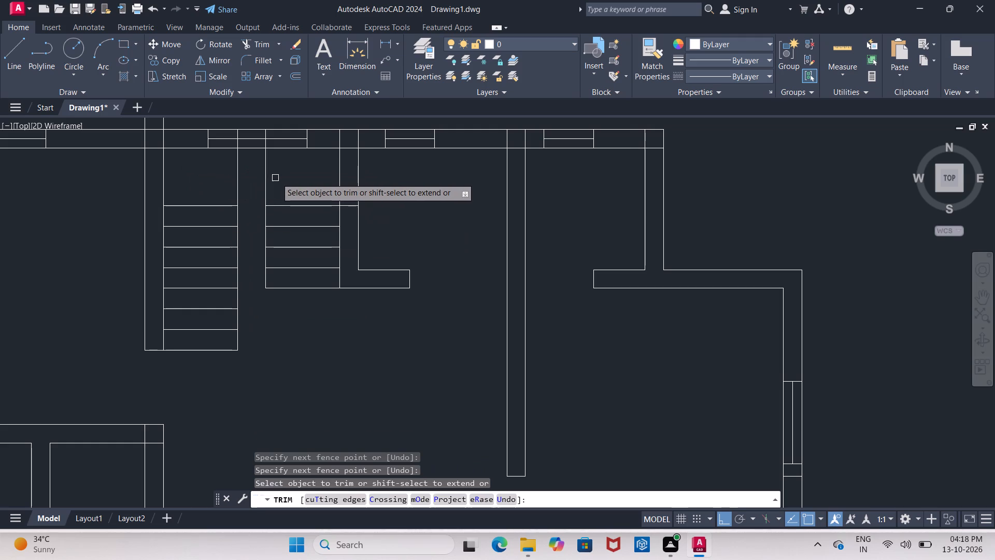
Trim both flight edge lines where they cross the landing above the top tread line.
middle_click_drag(269, 183, 275, 237)
scroll(275, 236, "down", 1)
left_click_drag(234, 225, 290, 229)
key("Escape")
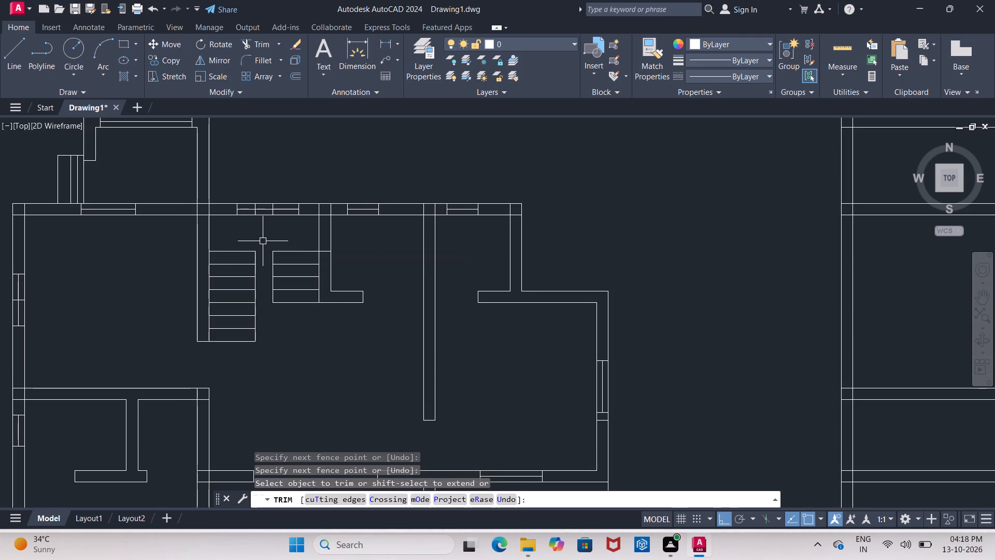
Extend the right flight's top tread line across the gap to the left flight.
type("EX")
key("Return")
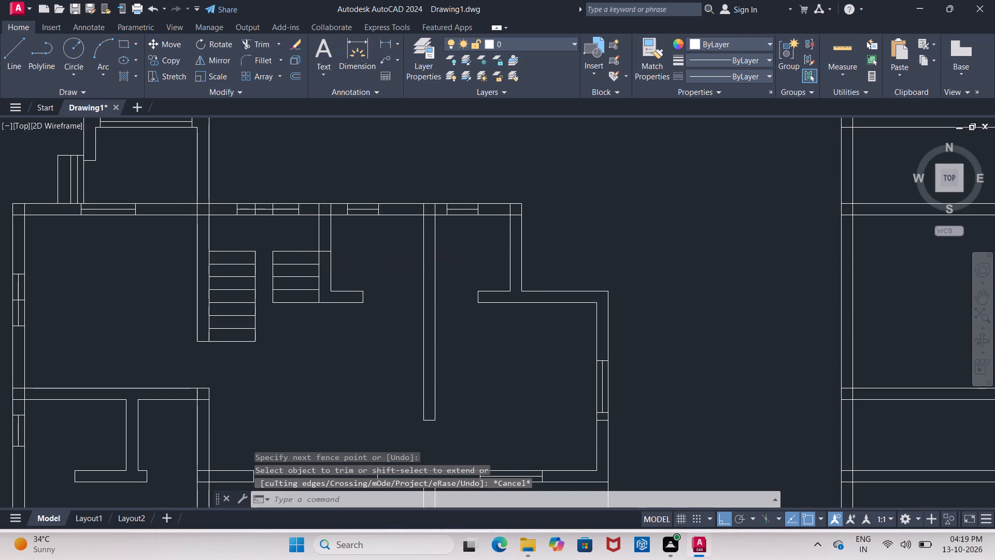
scroll(285, 241, "up", 2)
left_click(292, 271)
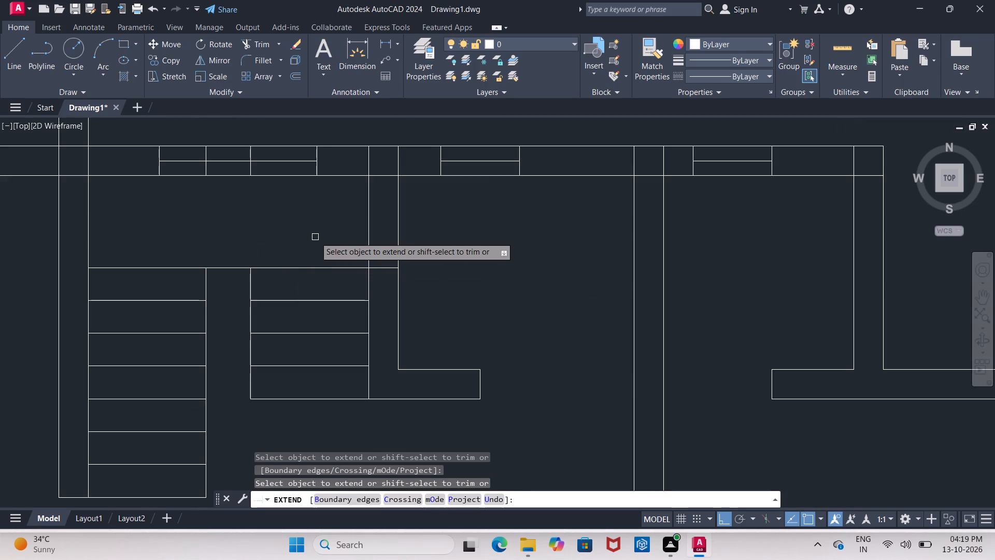
key("Escape")
Trim the top tread line out of the L-shaped partition's vertical wall thickness.
type("TR")
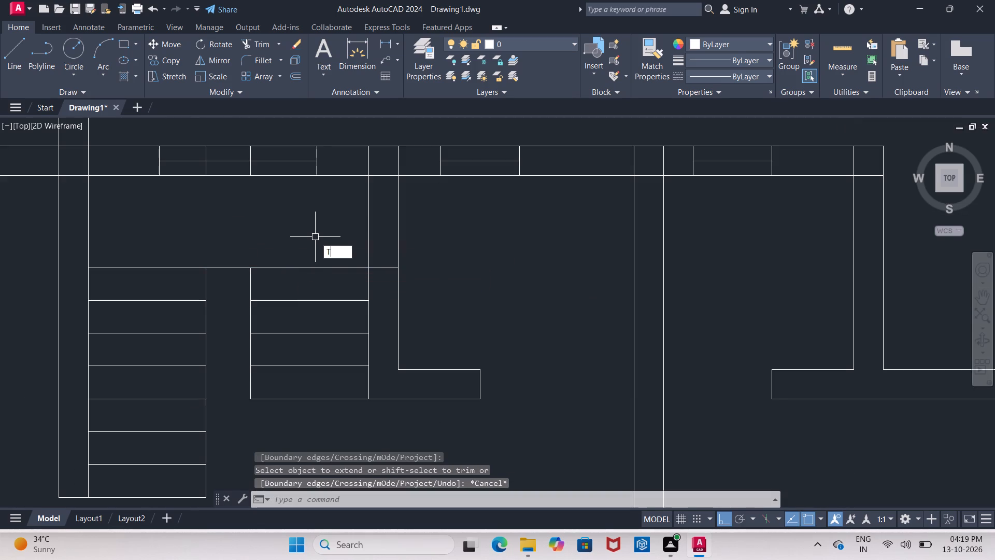
key("Return")
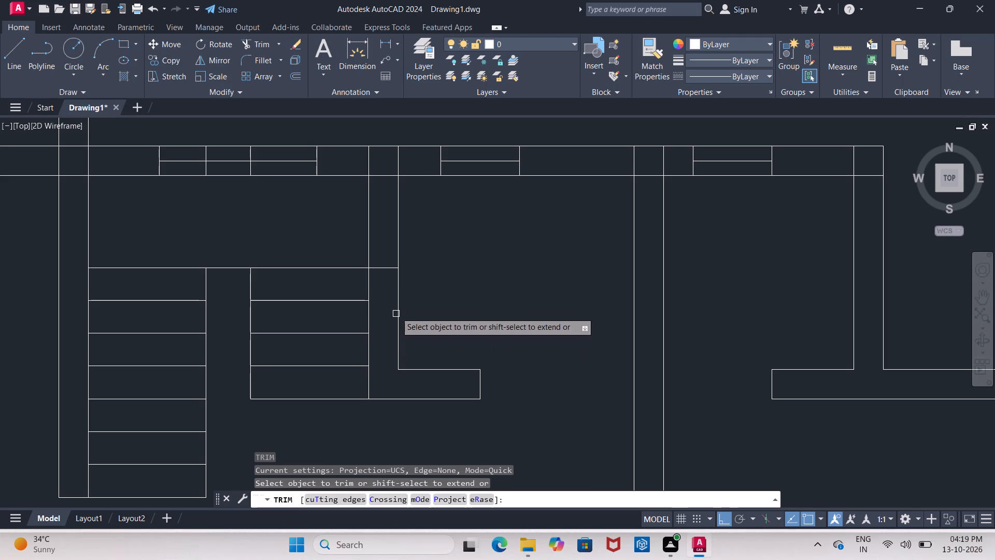
left_click(384, 268)
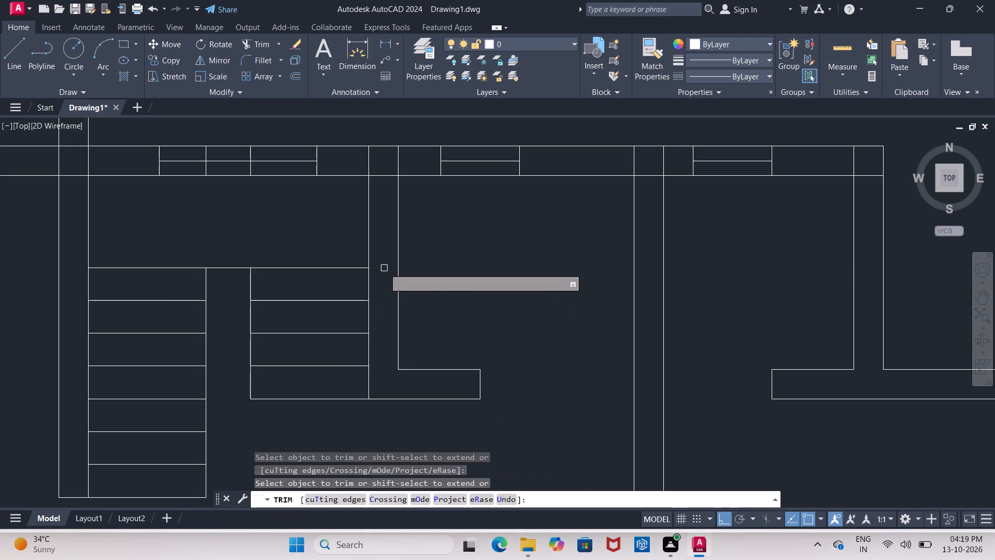
scroll(386, 276, "down", 2)
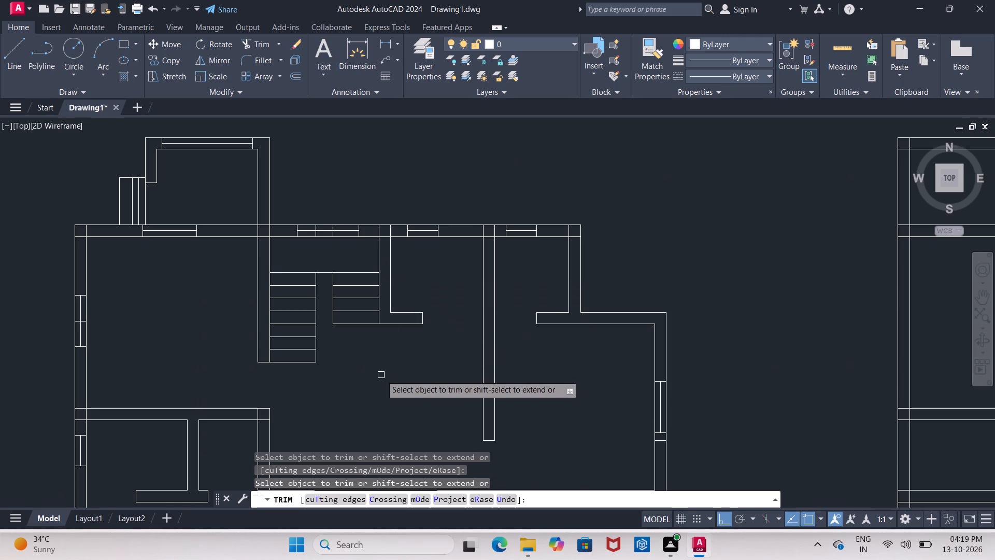
middle_click_drag(371, 384, 396, 363)
scroll(322, 354, "up", 1)
middle_click_drag(322, 354, 323, 354)
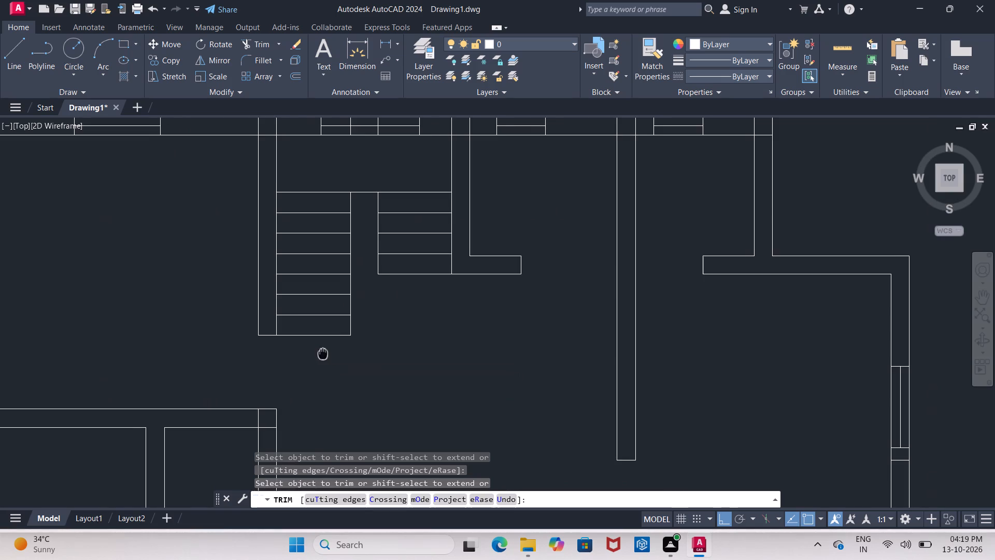
middle_click_drag(323, 354, 336, 348)
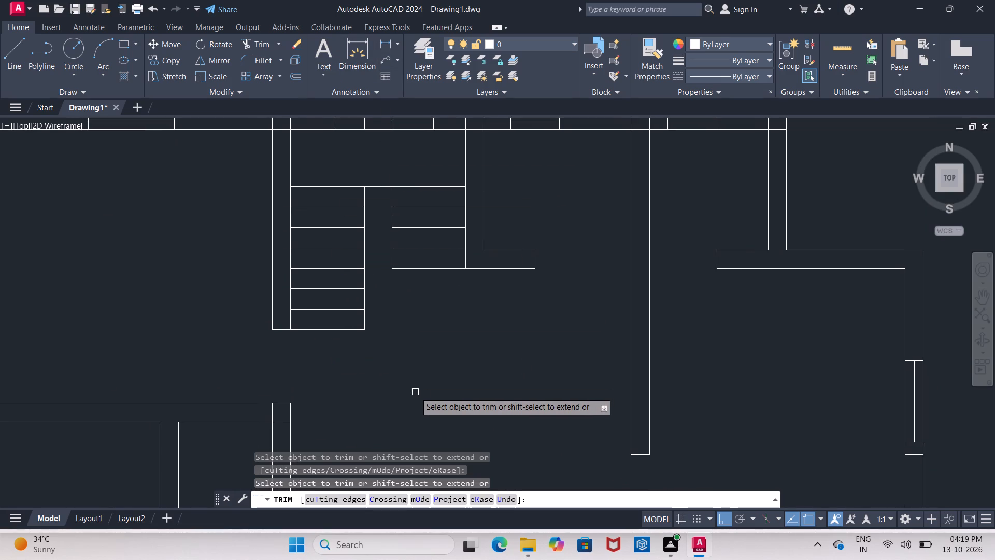
key("Escape")
key("Escape")
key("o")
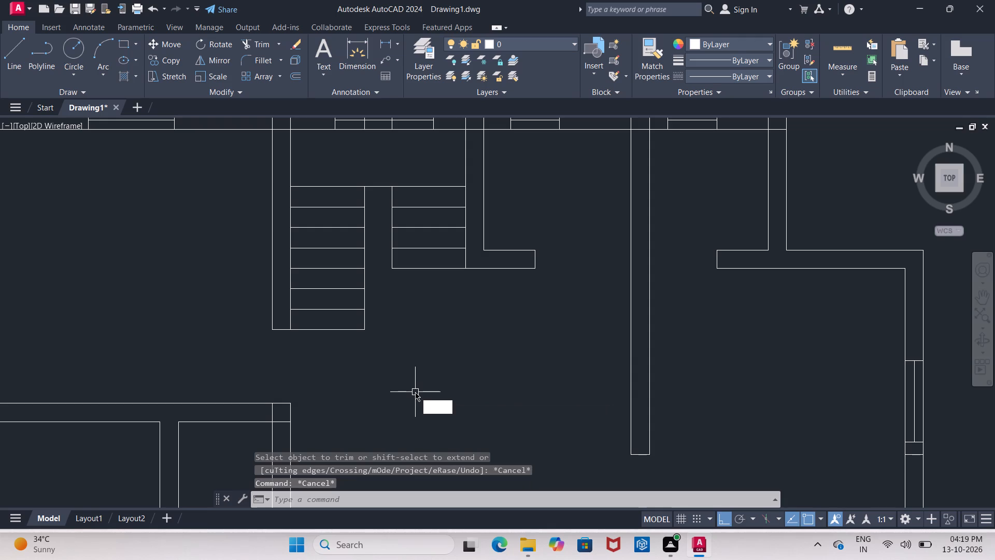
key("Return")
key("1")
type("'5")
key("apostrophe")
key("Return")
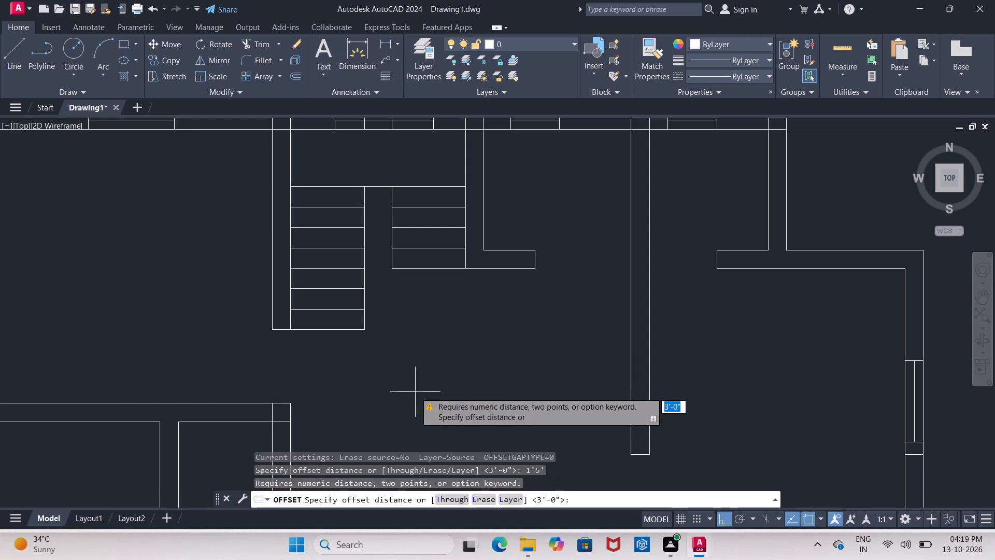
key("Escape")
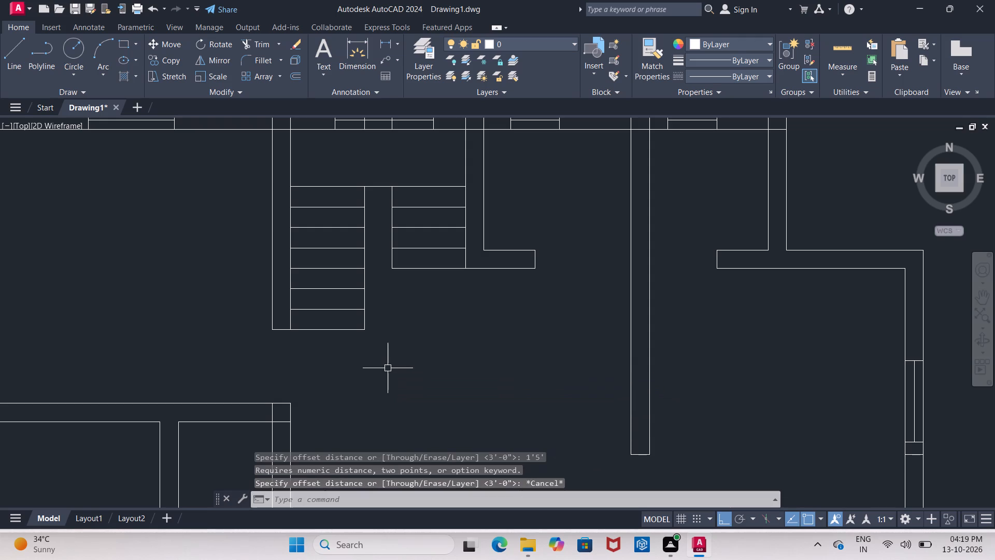
Offset the wall line along the left flight 1'5" into the flight as a direction line.
key("o")
key("Return")
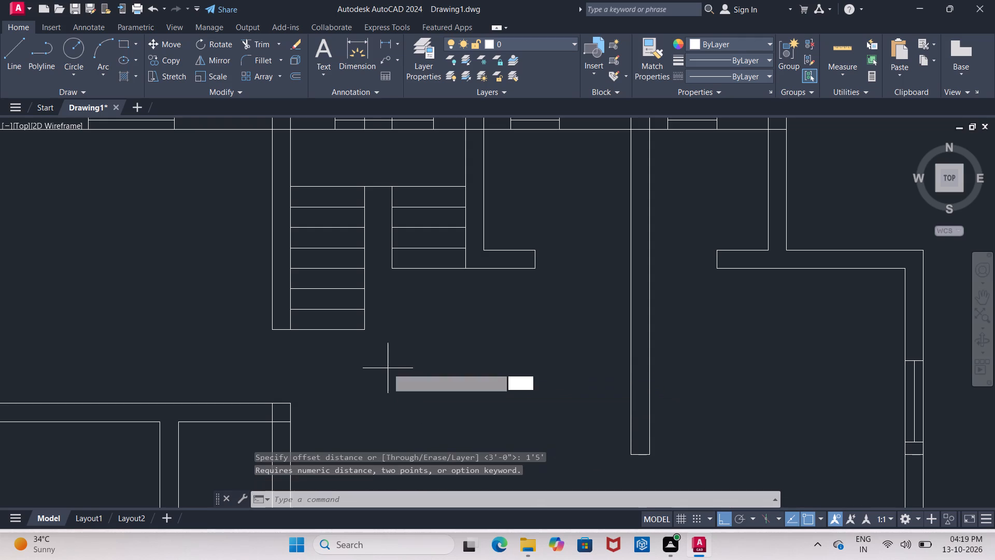
type("1'5\"")
key("Return")
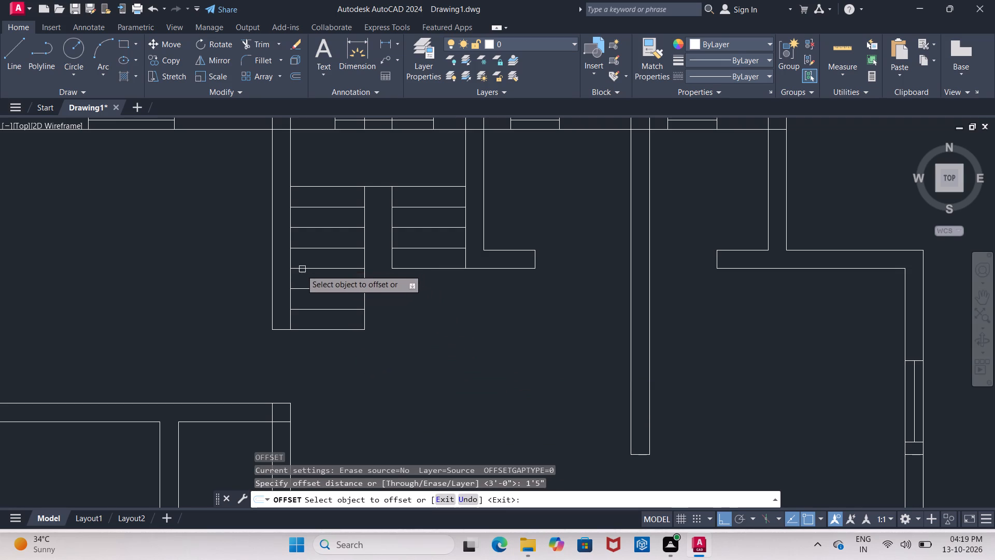
left_click(293, 283)
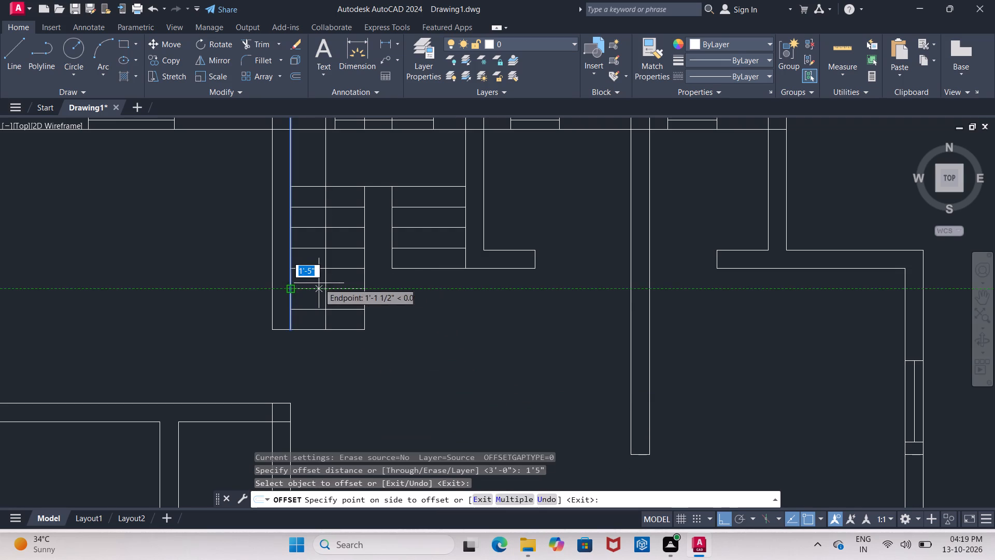
left_click(321, 283)
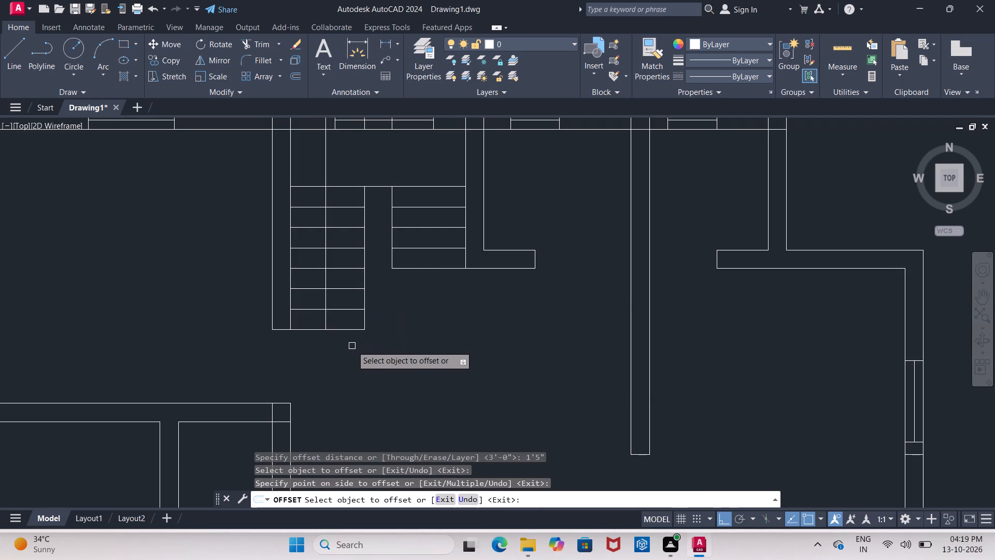
scroll(343, 340, "up", 1)
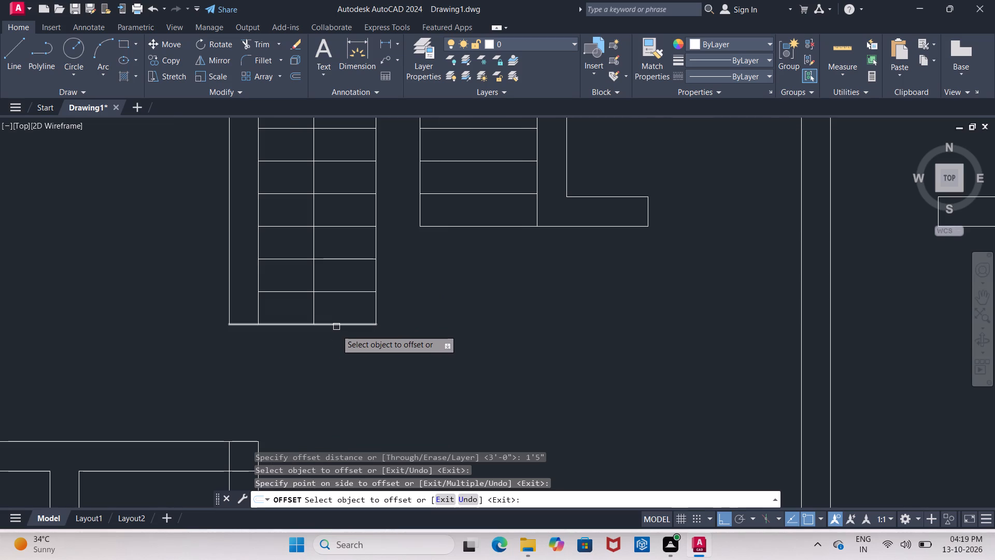
key("Escape")
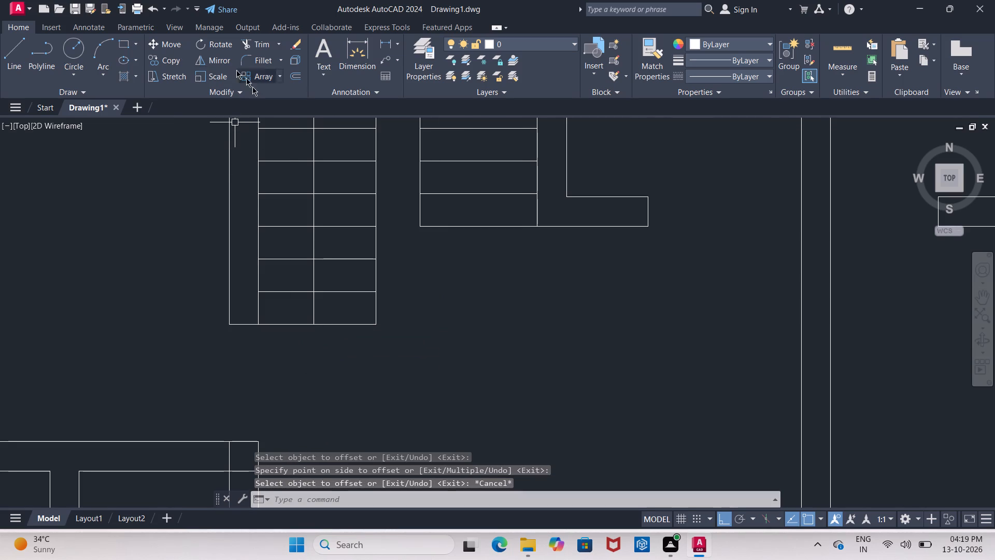
Stretch the direction line's lower end straight down past the bottom tread line, making the line about 10'-6 1/2" long.
left_click(315, 213)
left_click(313, 324)
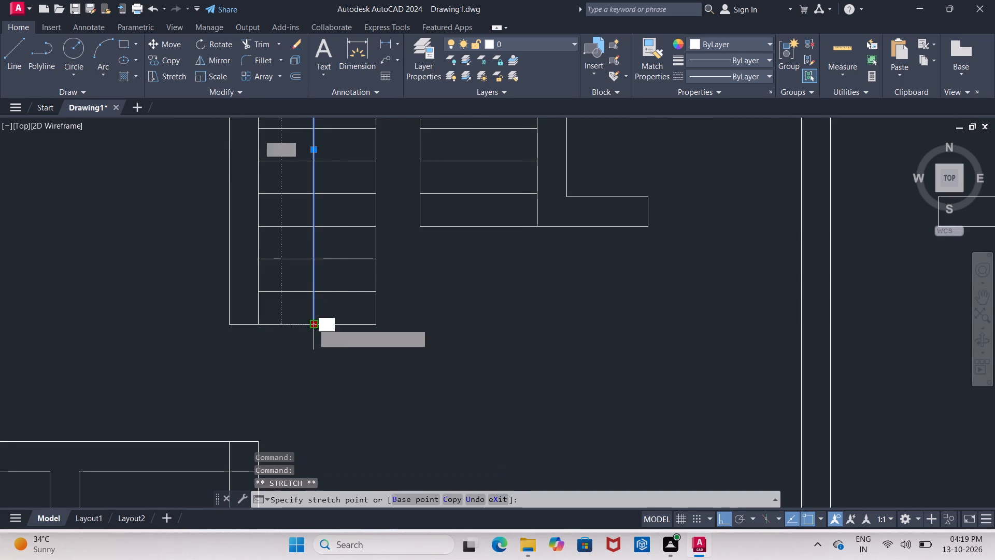
left_click(311, 388)
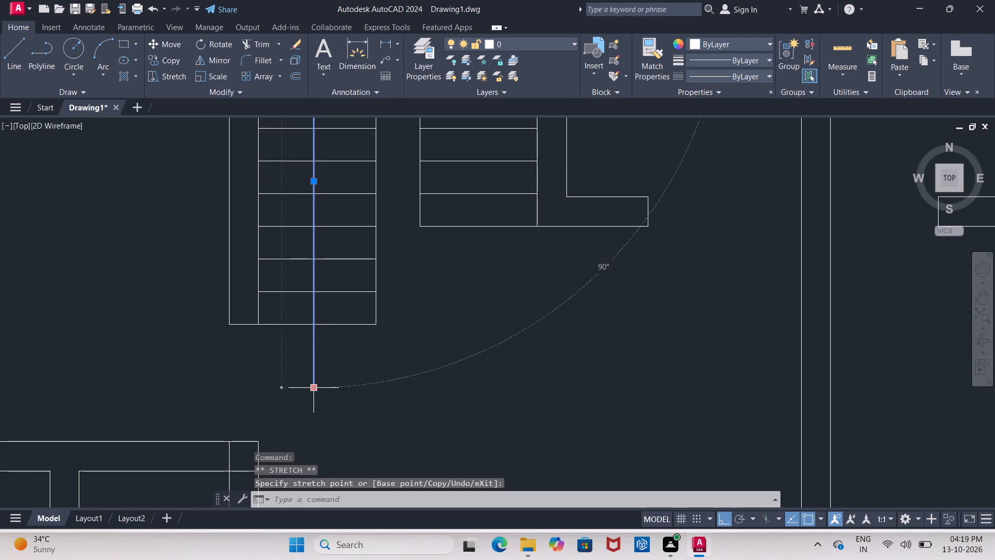
key("Escape")
key("Escape")
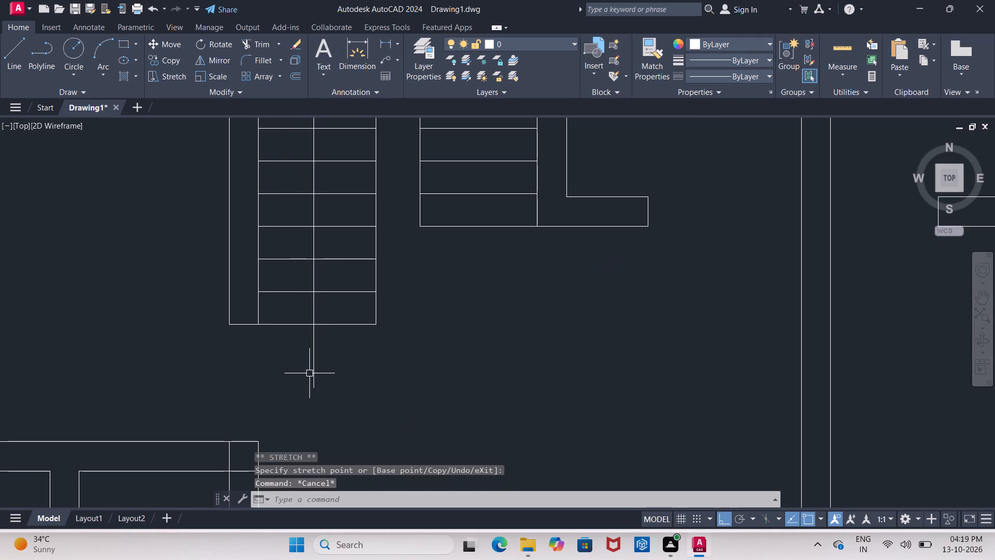
With Ortho off, draw a diagonal arrowhead line about 1' long, down and left from where the direction line crosses the bottom tread line.
left_click(728, 517)
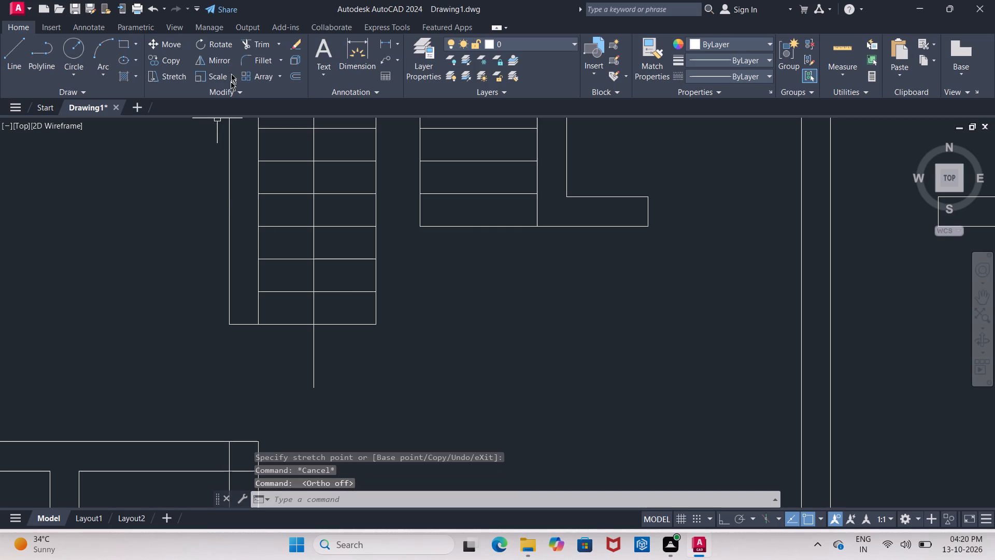
left_click(24, 50)
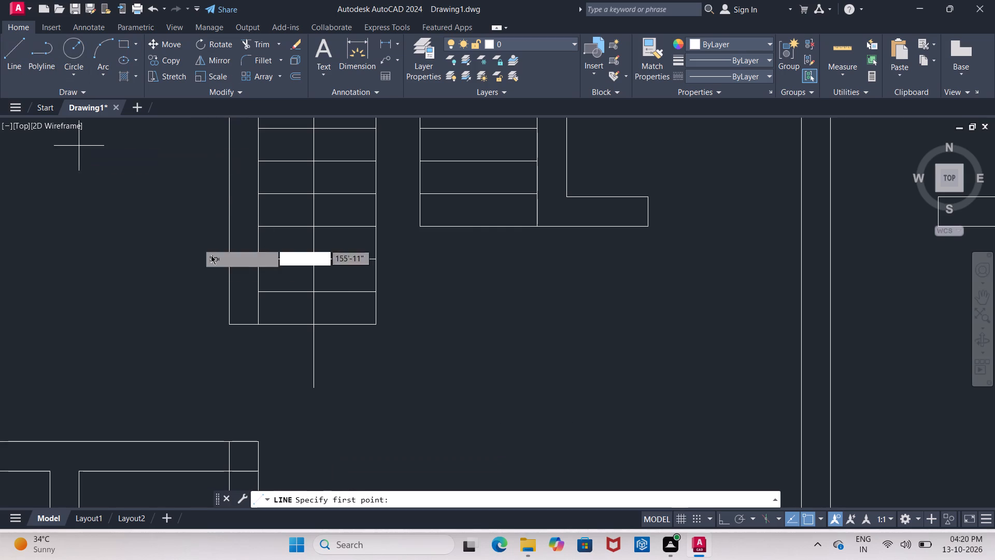
left_click_drag(315, 326, 310, 331)
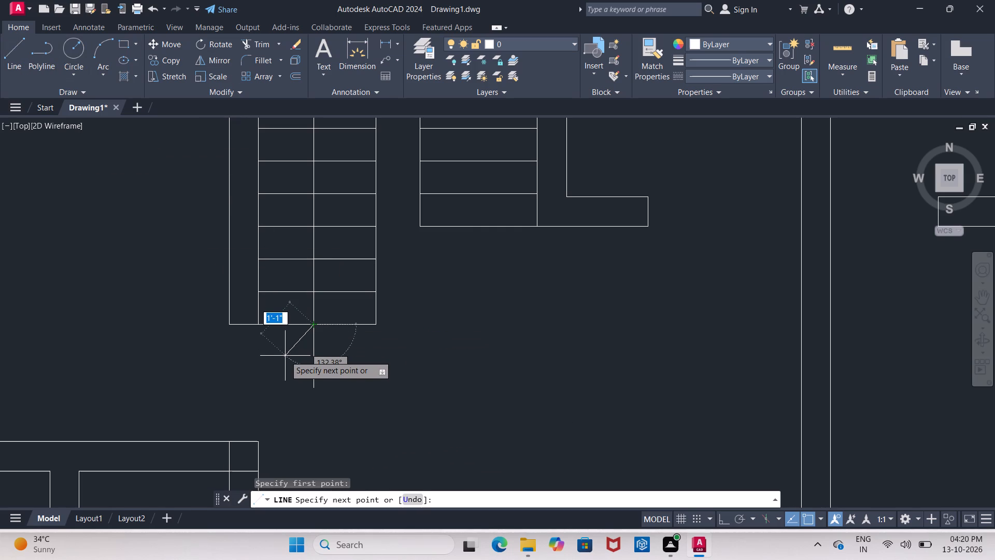
scroll(281, 348, "up", 2)
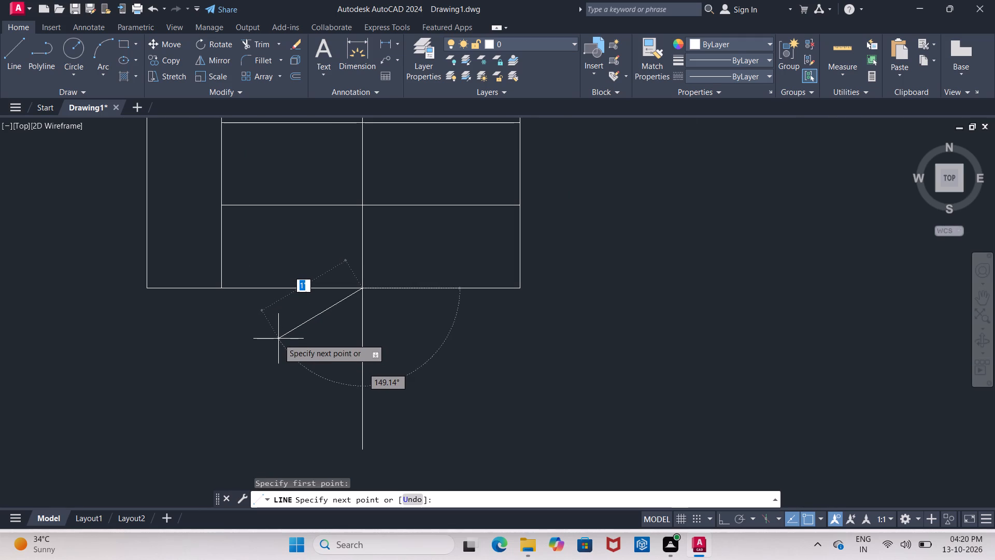
left_click(278, 339)
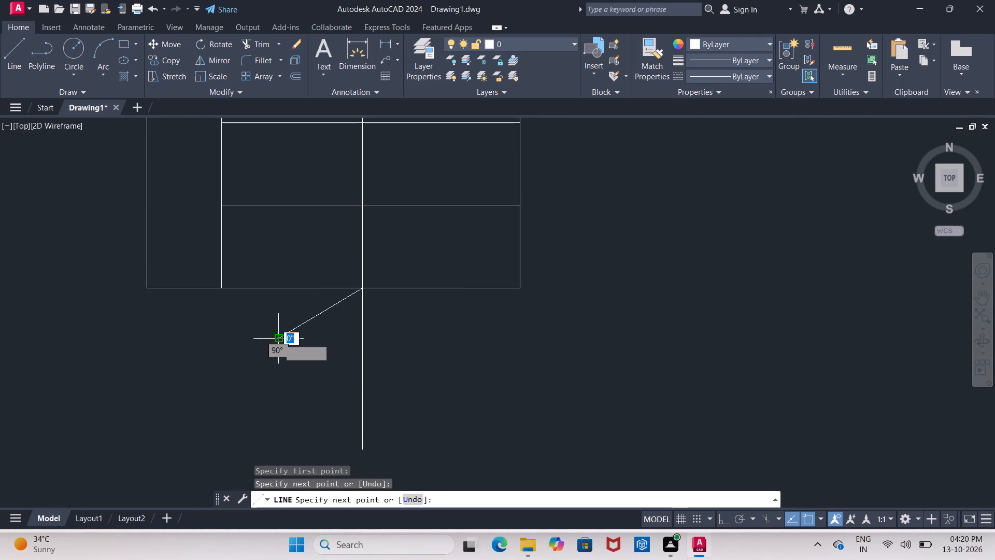
key("Escape")
key("Escape")
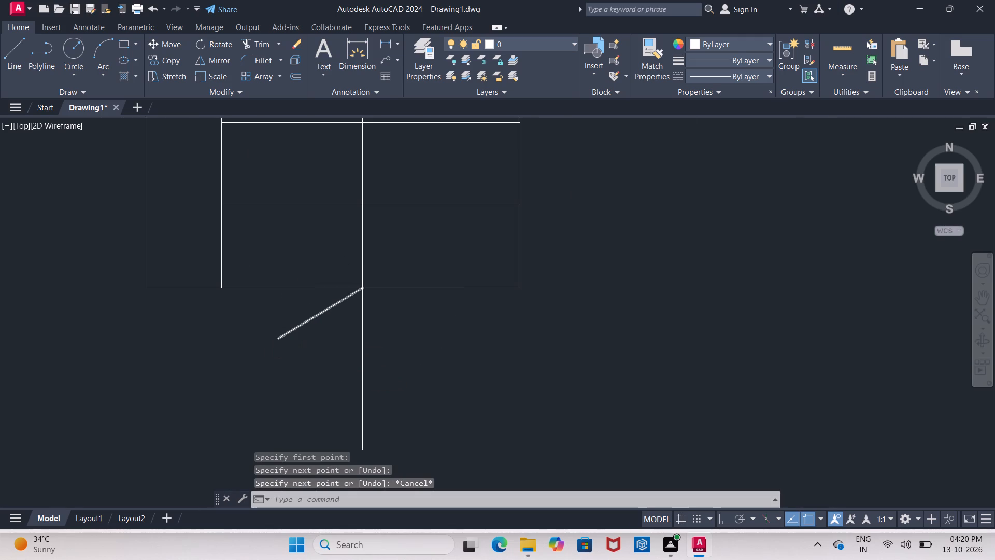
Mirror the diagonal arrowhead line across the vertical direction line, keeping the original.
left_click(324, 312)
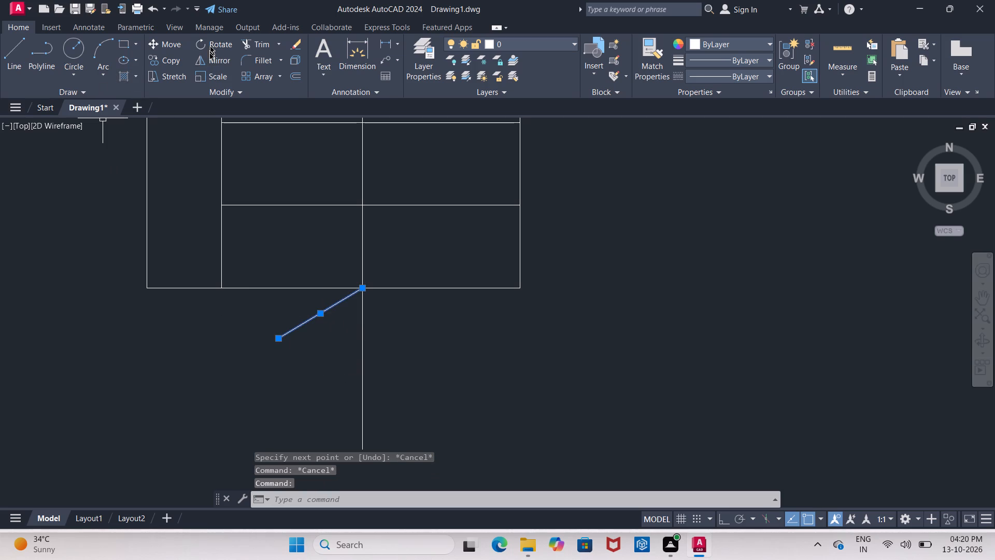
left_click(209, 57)
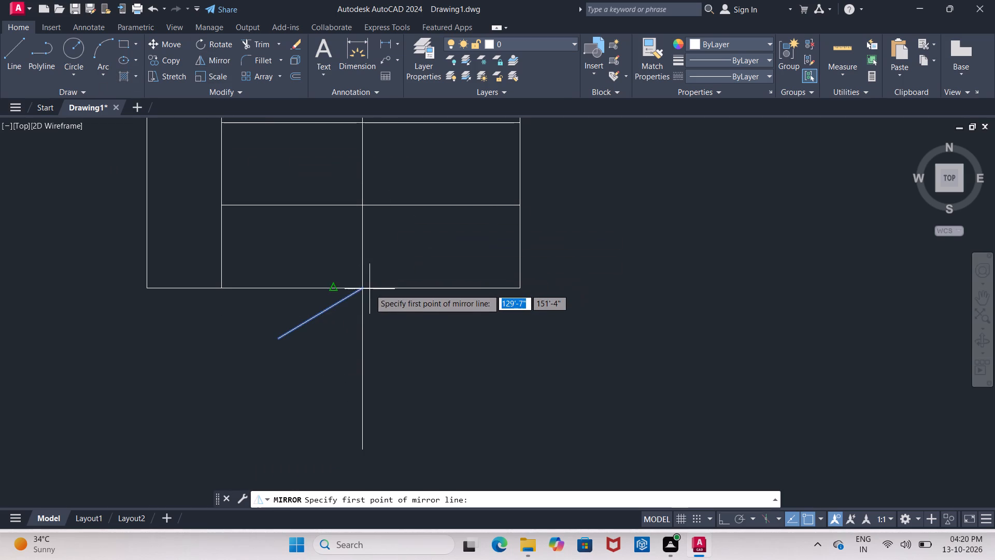
left_click(362, 289)
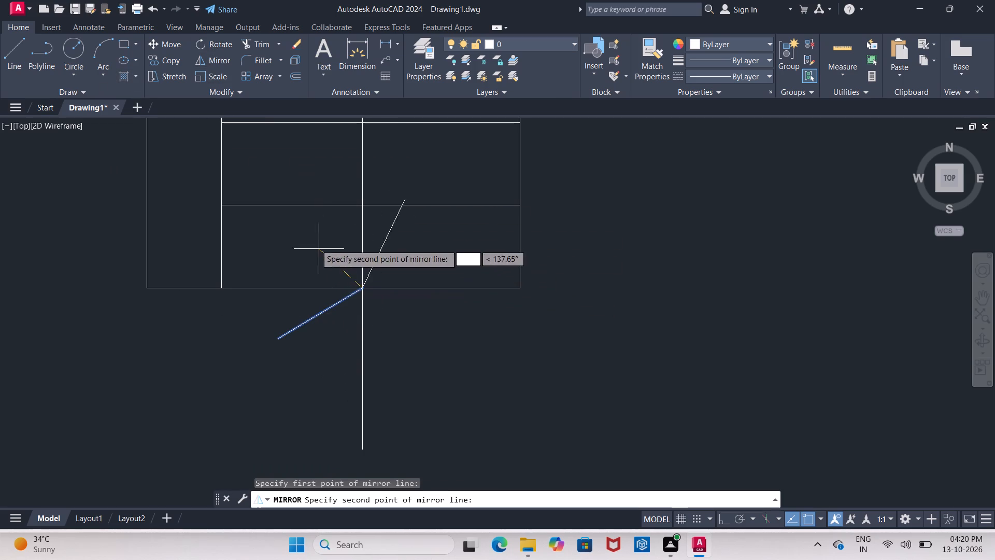
left_click(364, 207)
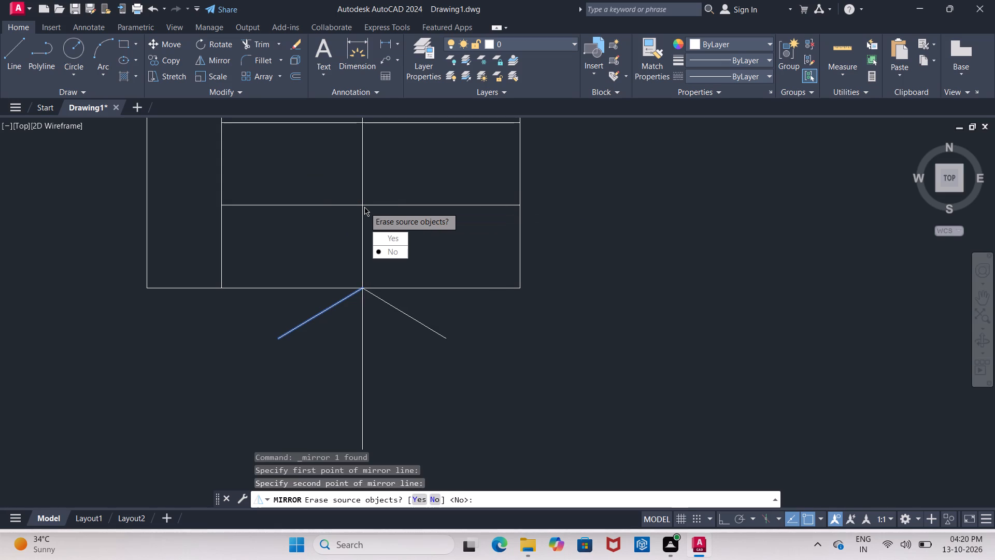
left_click_drag(382, 248, 364, 207)
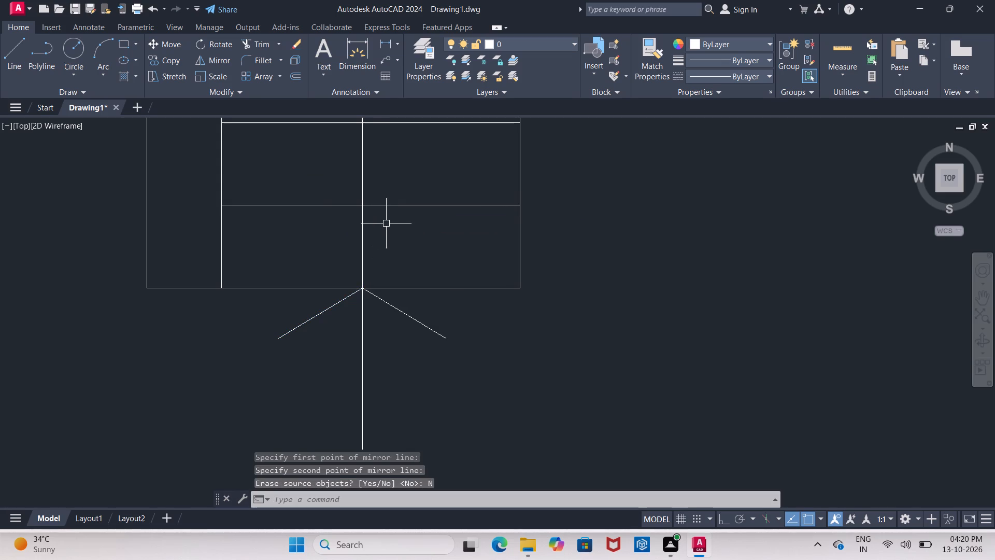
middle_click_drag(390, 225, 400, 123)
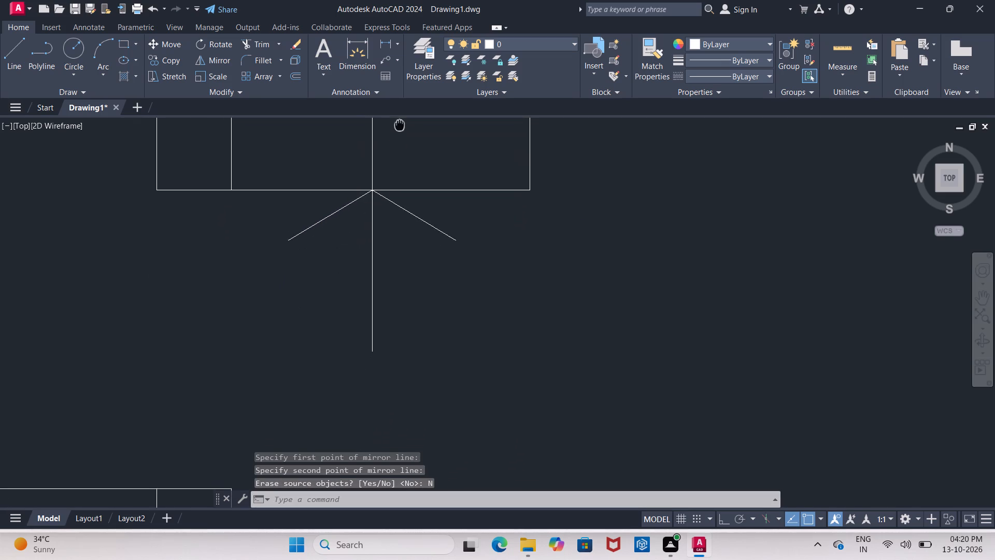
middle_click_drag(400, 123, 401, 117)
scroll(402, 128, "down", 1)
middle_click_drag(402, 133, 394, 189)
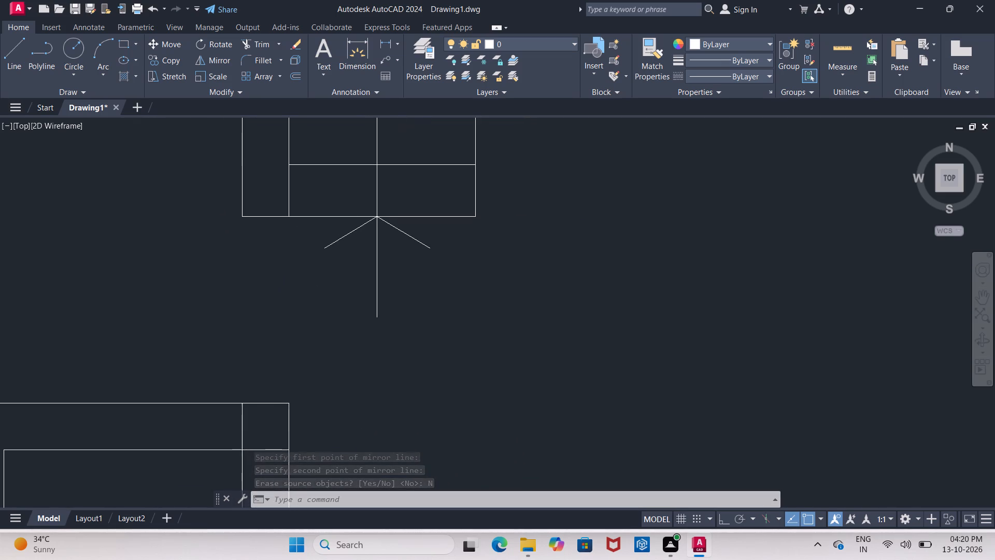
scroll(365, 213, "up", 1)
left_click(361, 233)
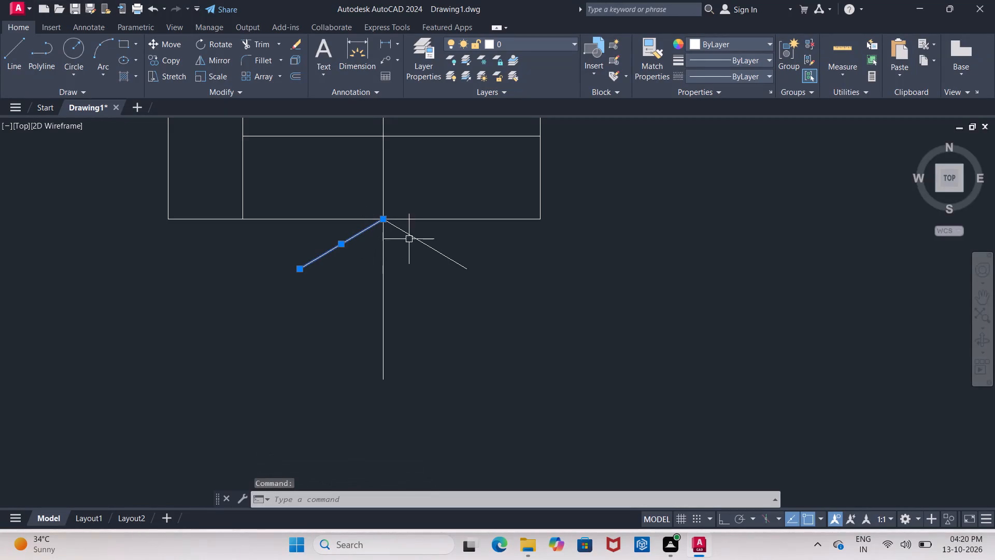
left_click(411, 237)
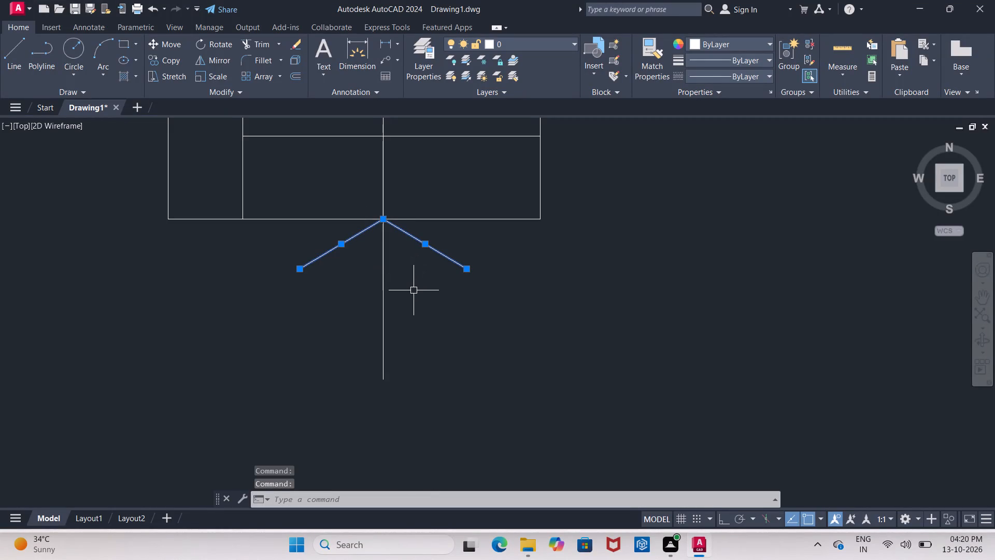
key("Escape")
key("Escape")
Trim the direction line out of the left flight's bottom tread.
type("TR")
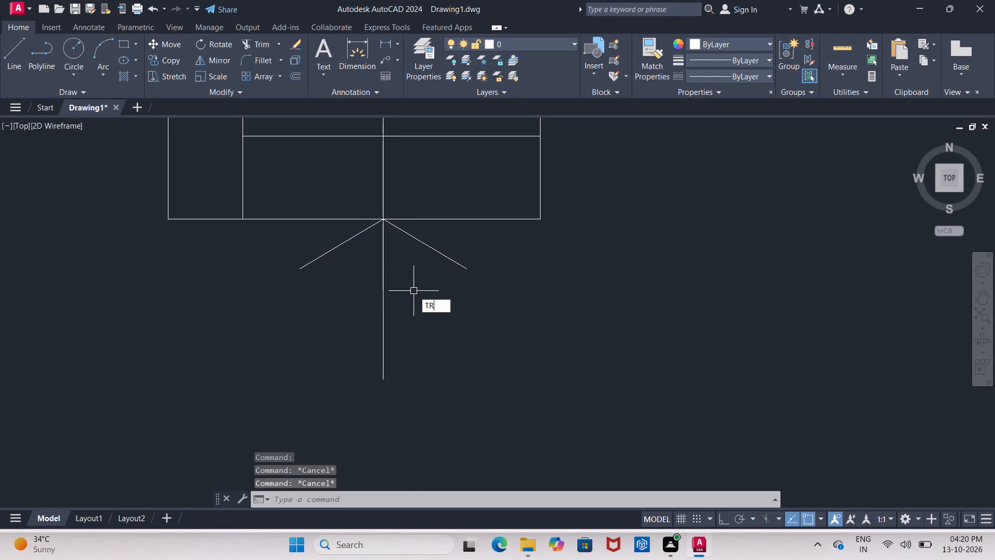
key("Return")
key("Return")
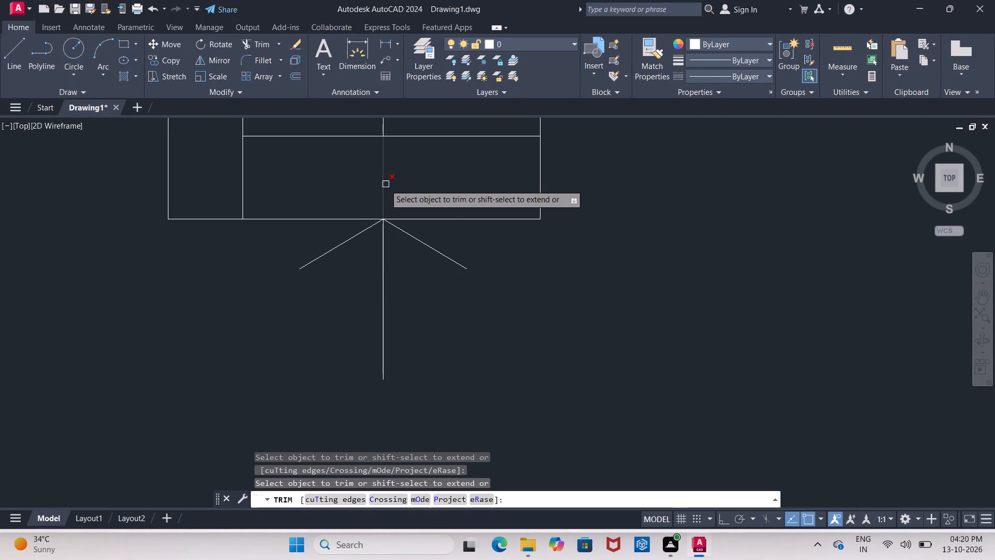
left_click(383, 187)
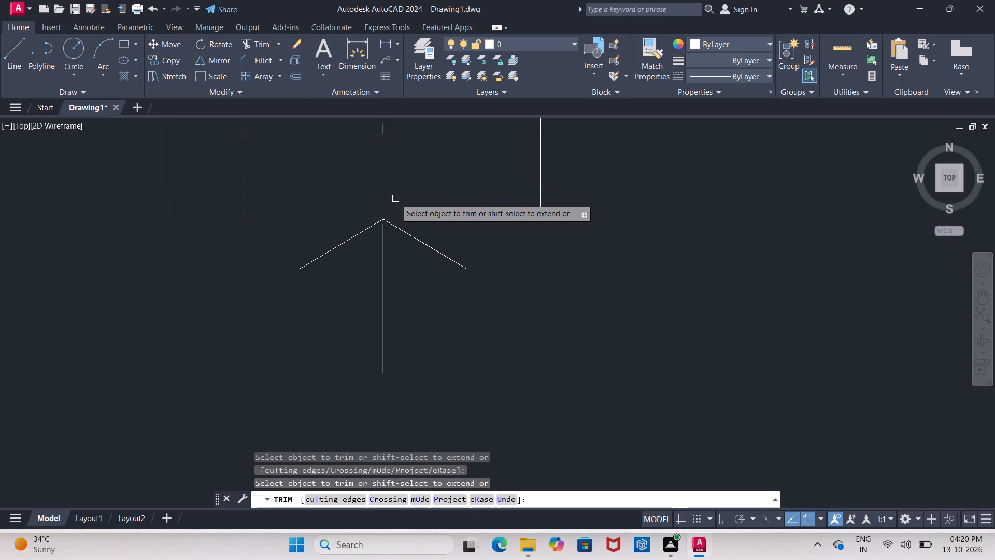
key("Escape")
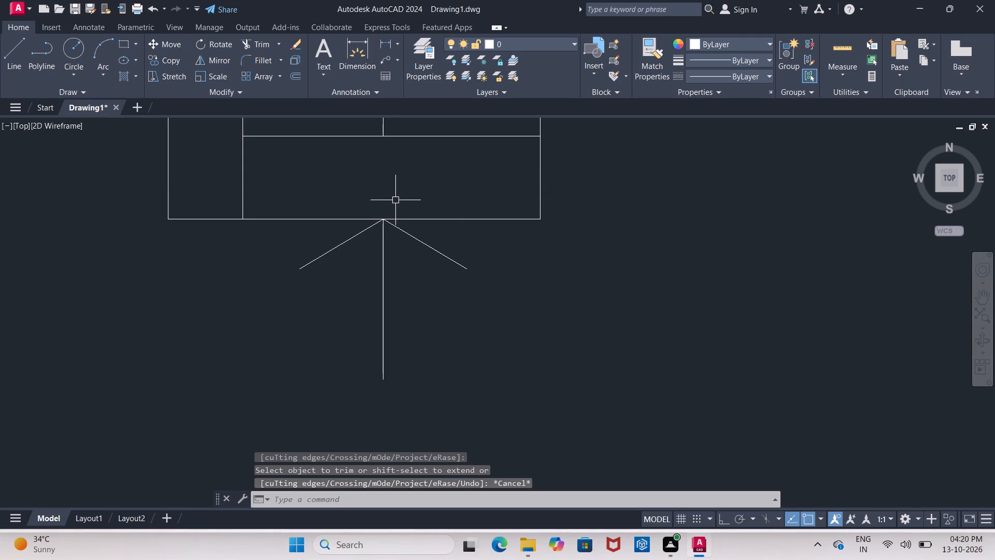
Move the direction arrow, its stem and both arrowhead lines, straight down with Ortho on so it sits clear below the left flight.
left_click(366, 234)
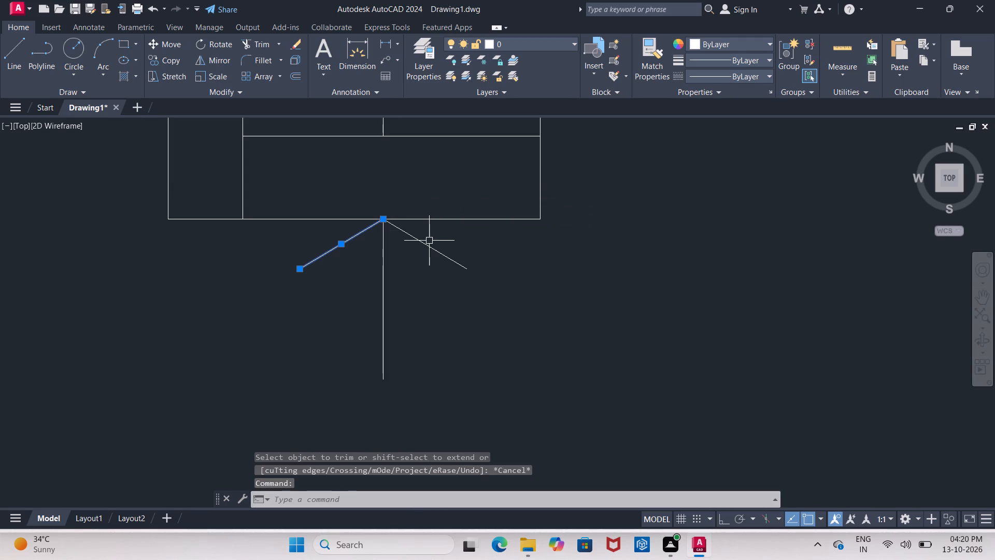
left_click(429, 241)
left_click(424, 248)
left_click(381, 247)
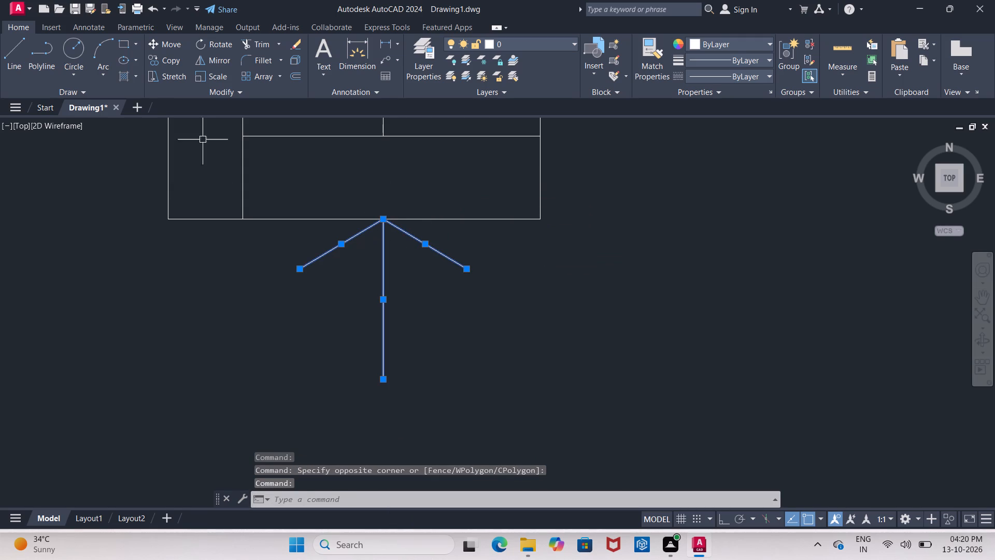
left_click(160, 45)
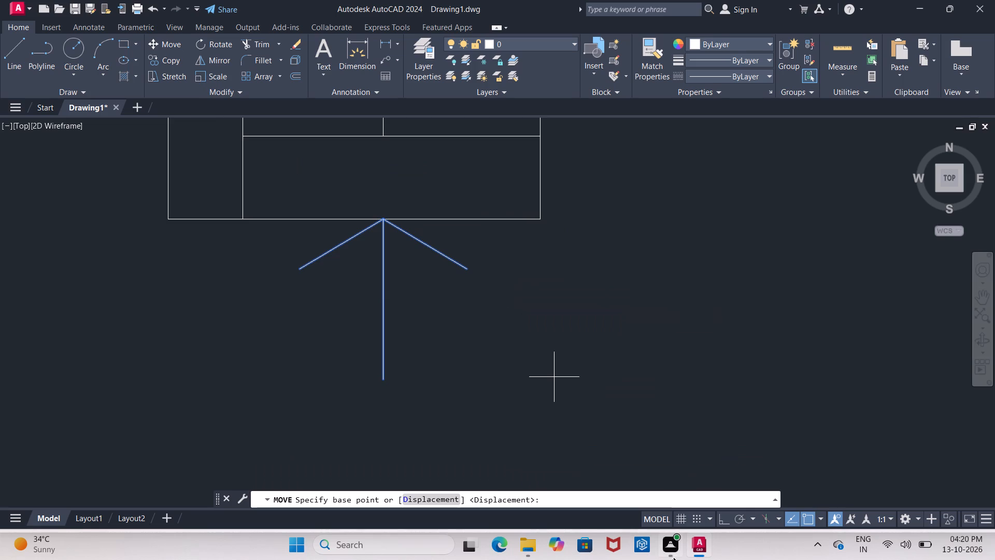
left_click(724, 517)
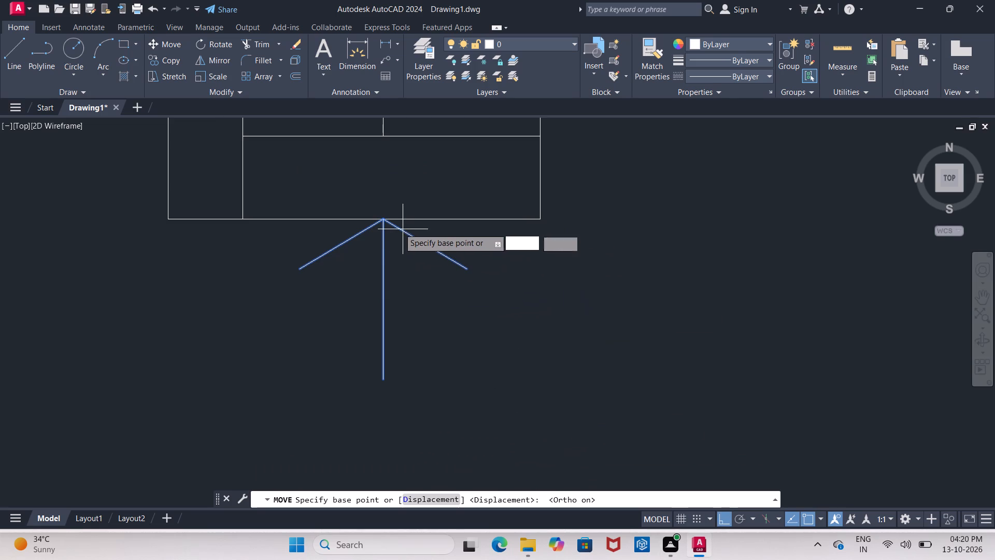
left_click(383, 219)
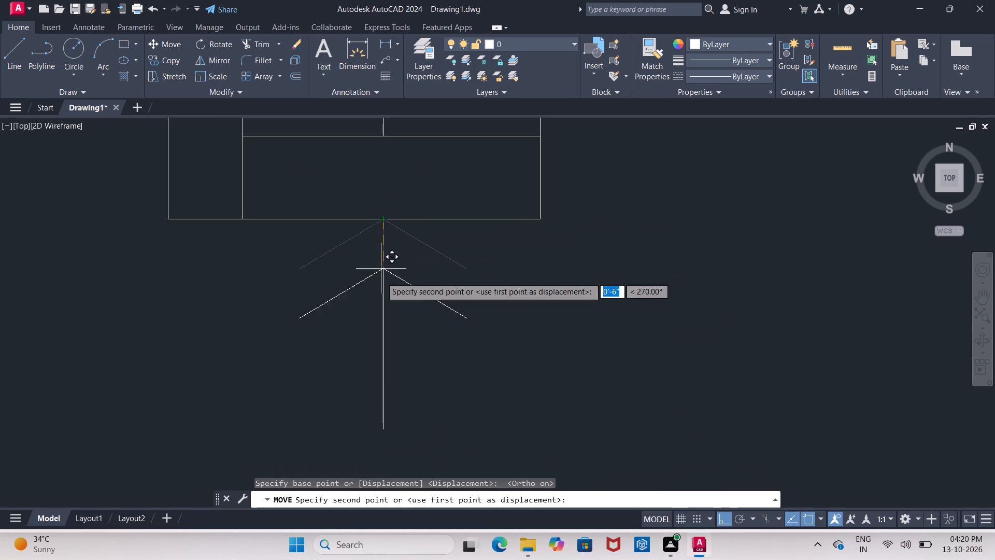
scroll(381, 284, "down", 2)
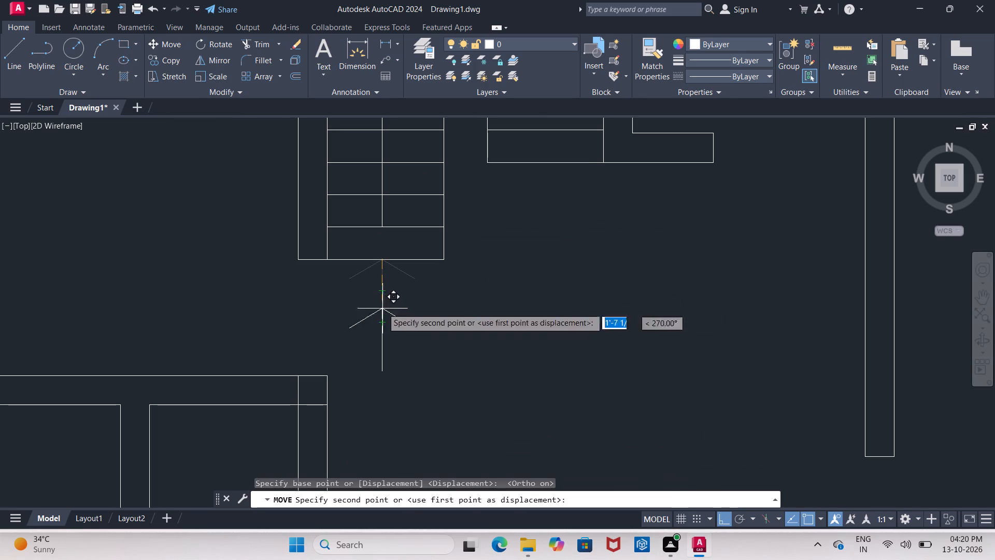
left_click(382, 299)
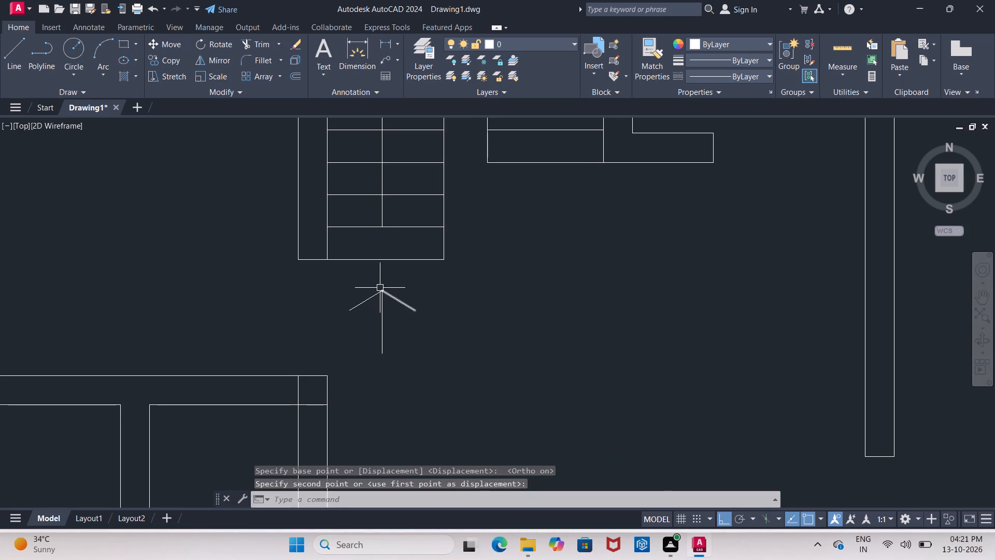
Erase the remaining vertical direction line running through the left flight's treads.
middle_click_drag(380, 262, 380, 292)
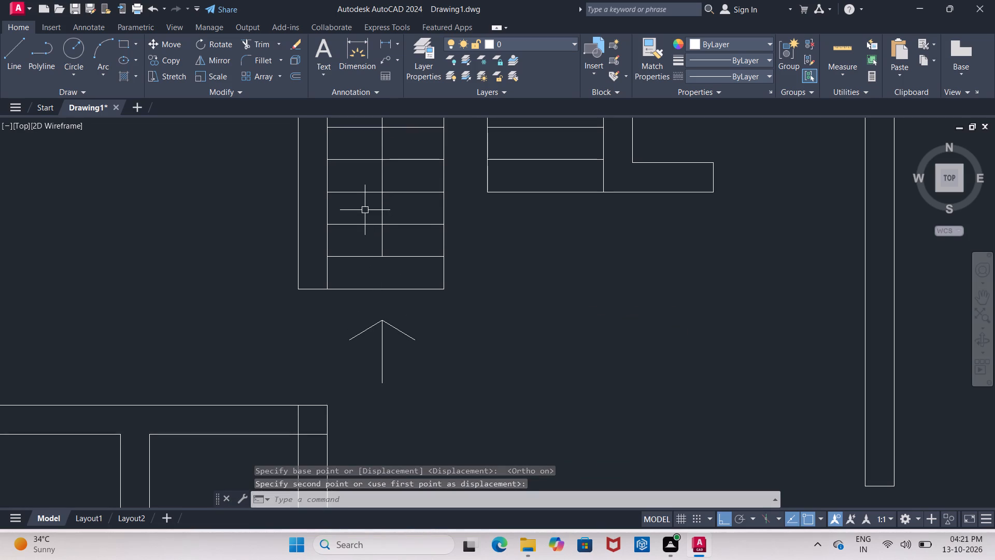
middle_click_drag(402, 228, 402, 303)
left_click(379, 255)
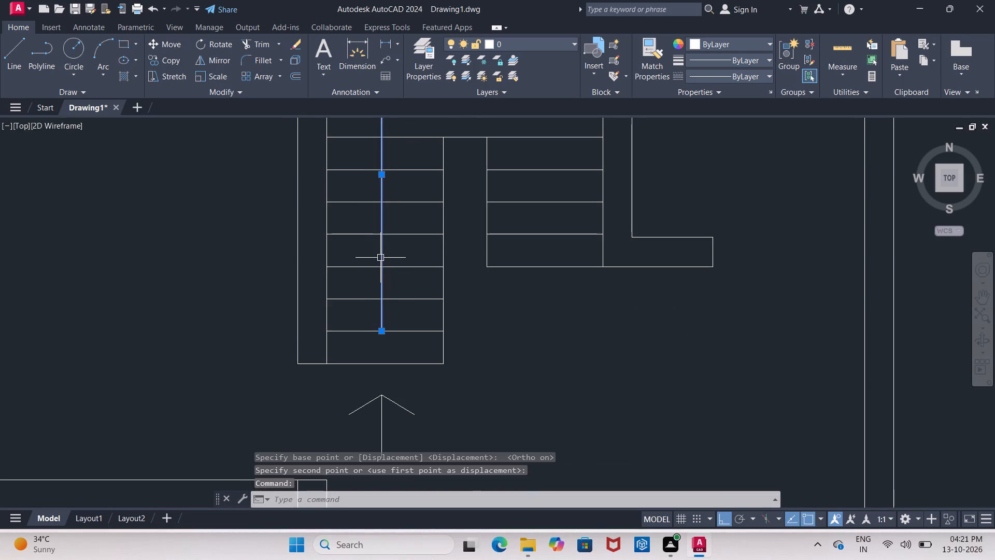
key("Delete")
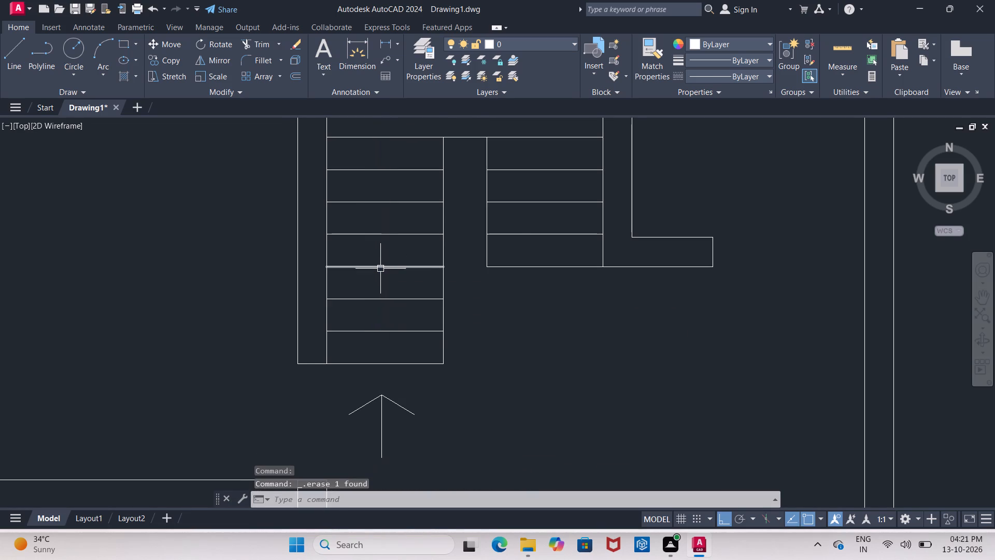
Draw a horizontal line joining the lower ends of the two arrowhead lines to close the arrowhead into a triangle.
middle_click_drag(379, 271, 371, 213)
left_click(16, 62)
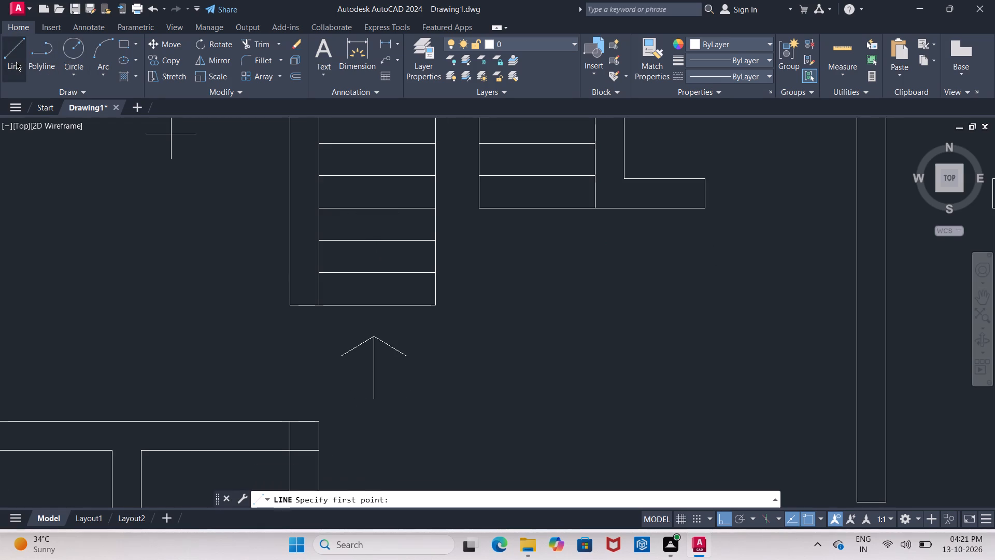
left_click(344, 357)
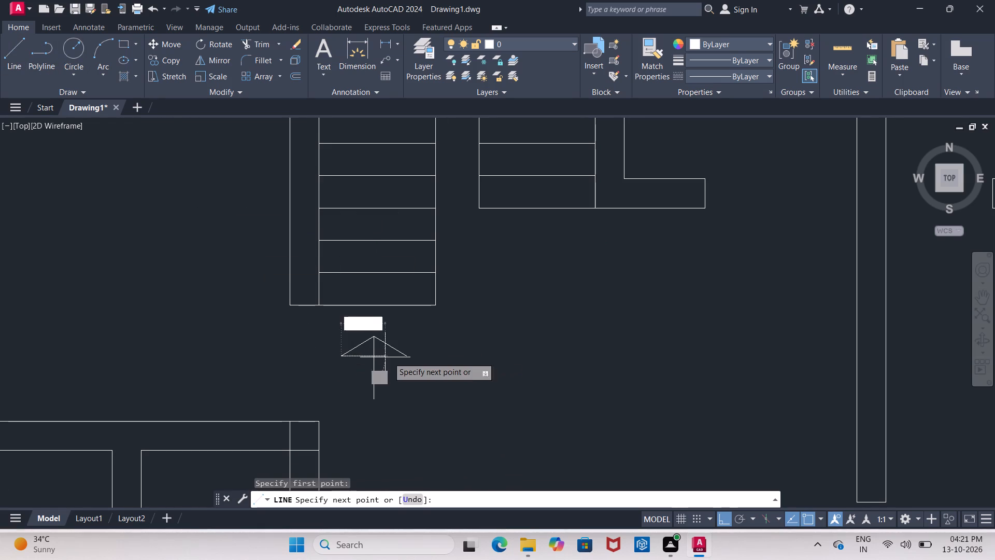
left_click(409, 356)
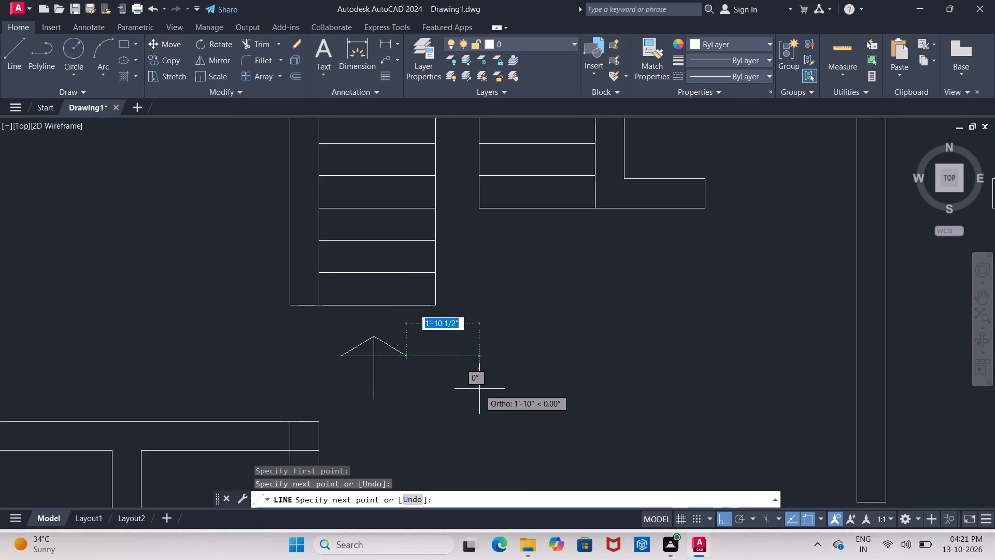
key("Escape")
Trim away the part of the arrow's stem that lies inside the triangular arrowhead.
type("TR")
key("Return")
scroll(347, 360, "up", 1)
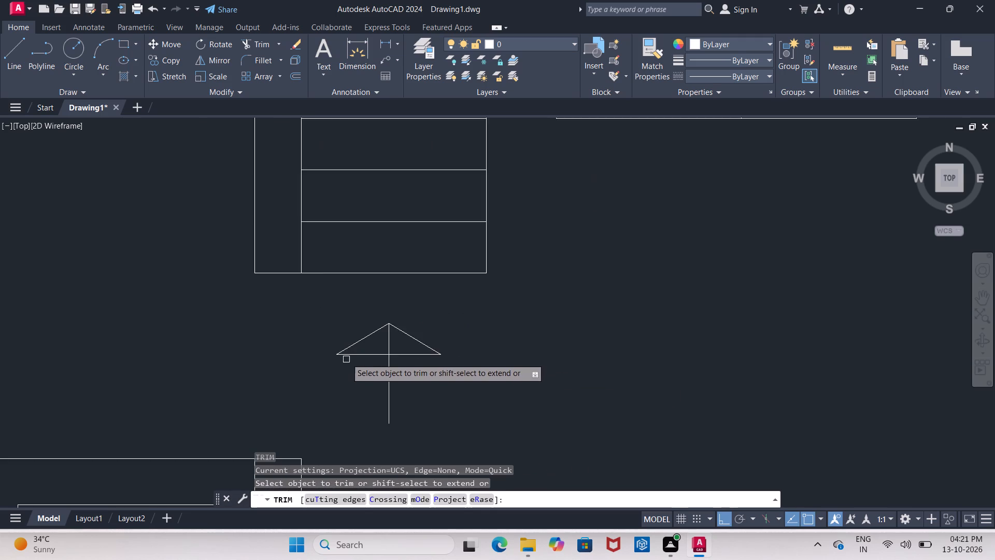
scroll(346, 358, "up", 1)
left_click(411, 333)
scroll(411, 333, "down", 3)
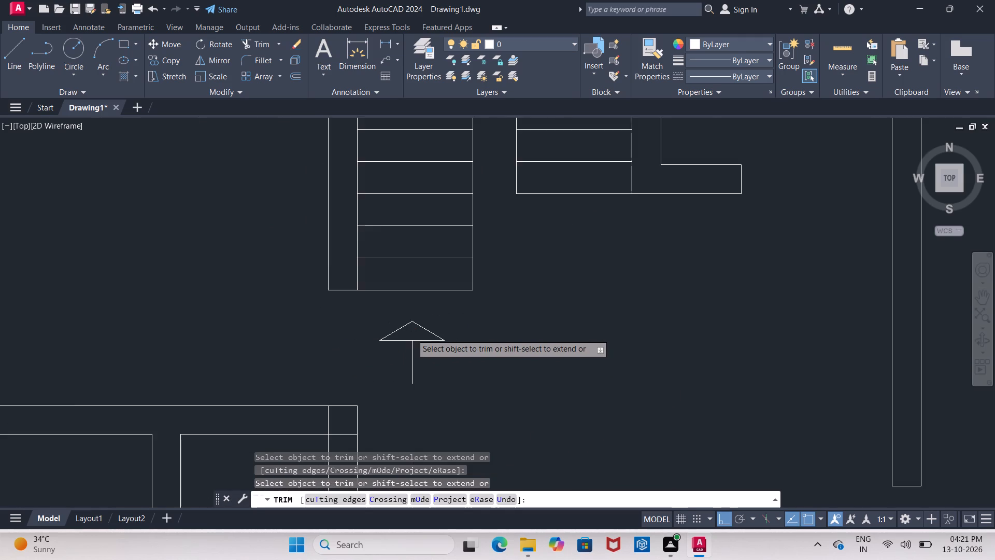
Review the detailed floor plan as a whole, including the staircase and its direction arrow.
middle_click_drag(433, 382, 434, 371)
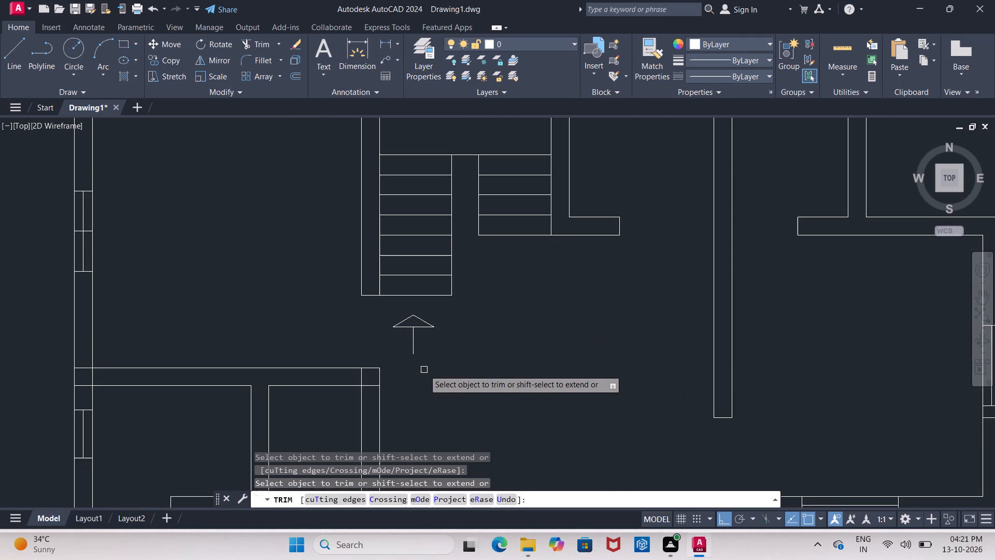
scroll(425, 369, "down", 3)
middle_click_drag(436, 366, 436, 364)
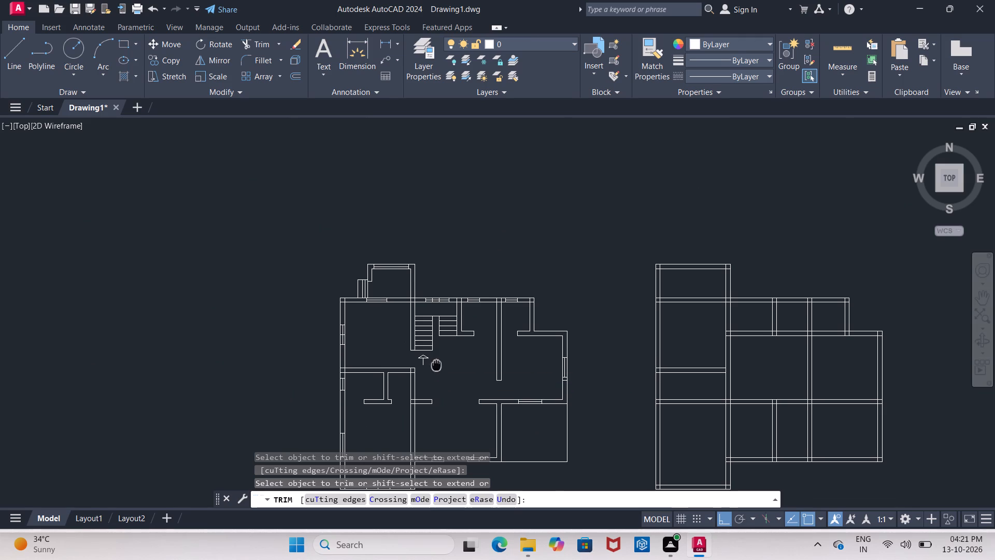
middle_click_drag(436, 364, 436, 334)
scroll(436, 334, "up", 1)
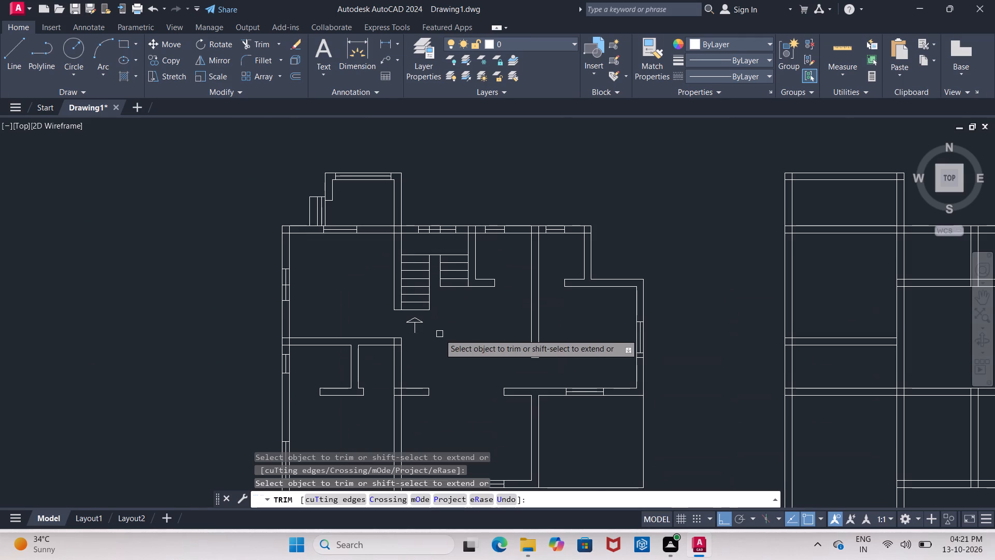
scroll(439, 334, "up", 1)
scroll(440, 334, "down", 2)
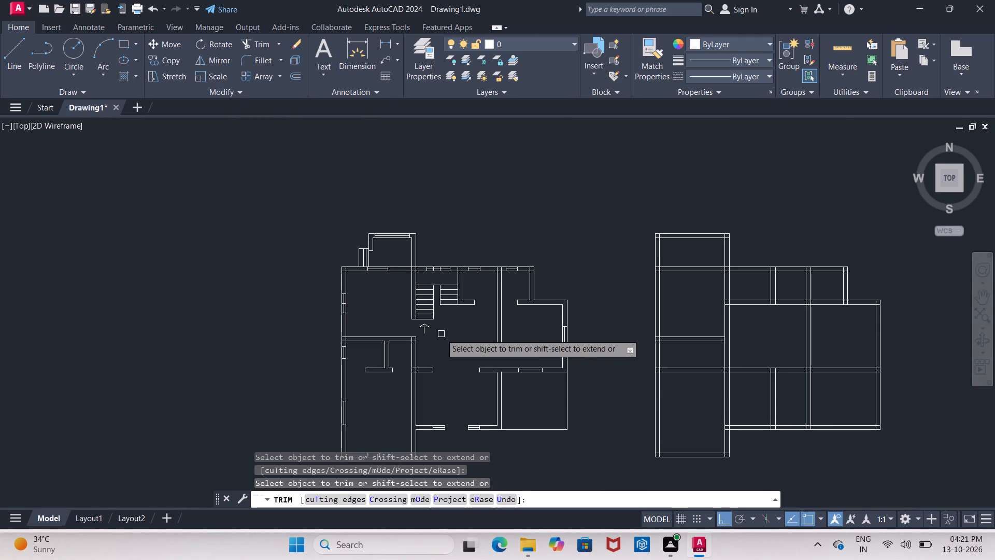
scroll(442, 333, "down", 1)
middle_click_drag(442, 332, 443, 297)
scroll(443, 297, "up", 2)
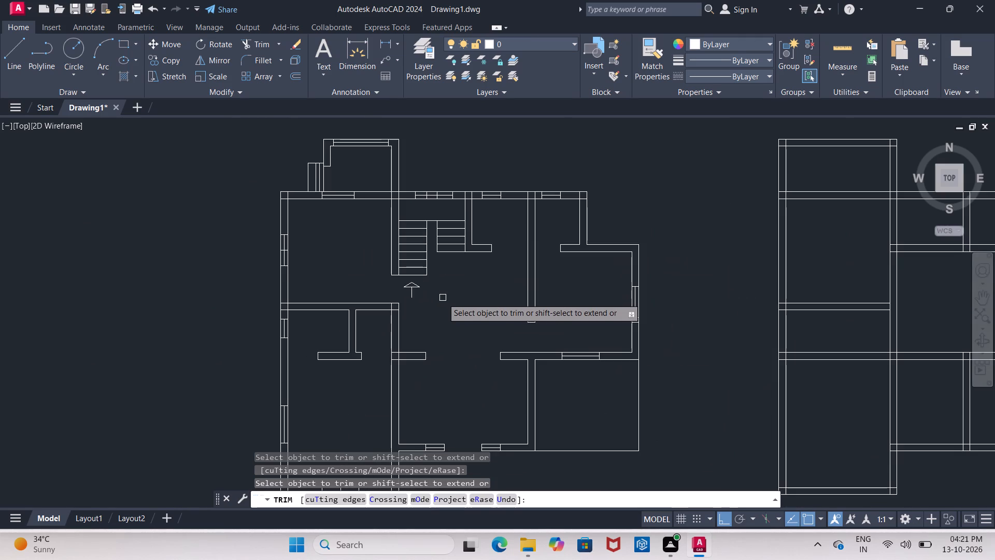
scroll(446, 300, "up", 1)
scroll(455, 306, "down", 2)
scroll(455, 306, "up", 1)
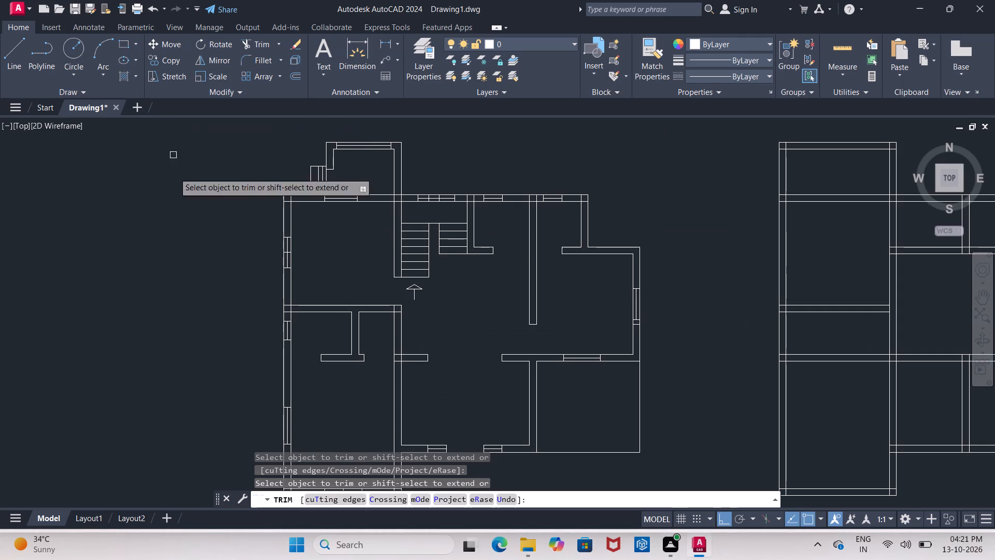
scroll(187, 205, "down", 1)
key("Escape")
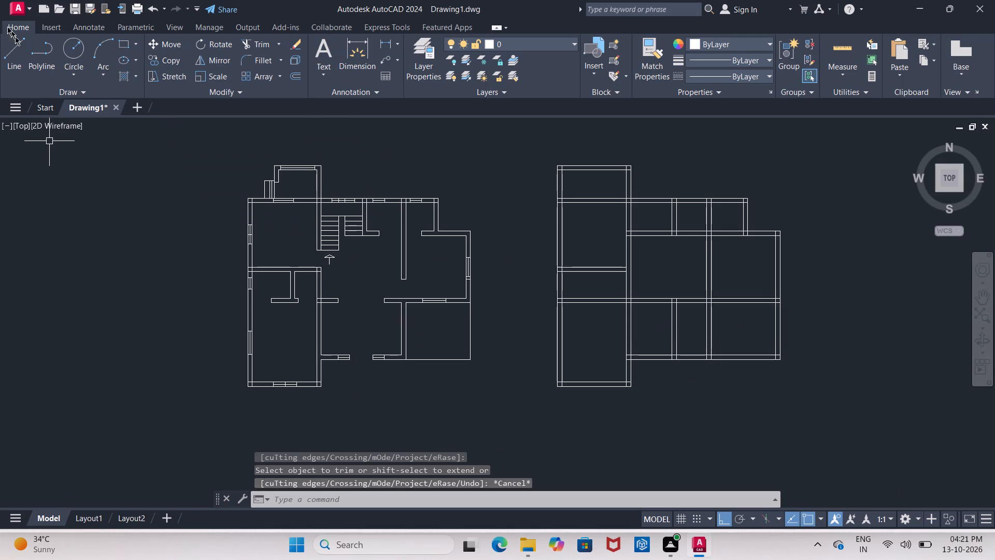
Save the drawing as a new DWG file on the Desktop, named "Drawing1.dwg 1000SQ.FT".
left_click(18, 9)
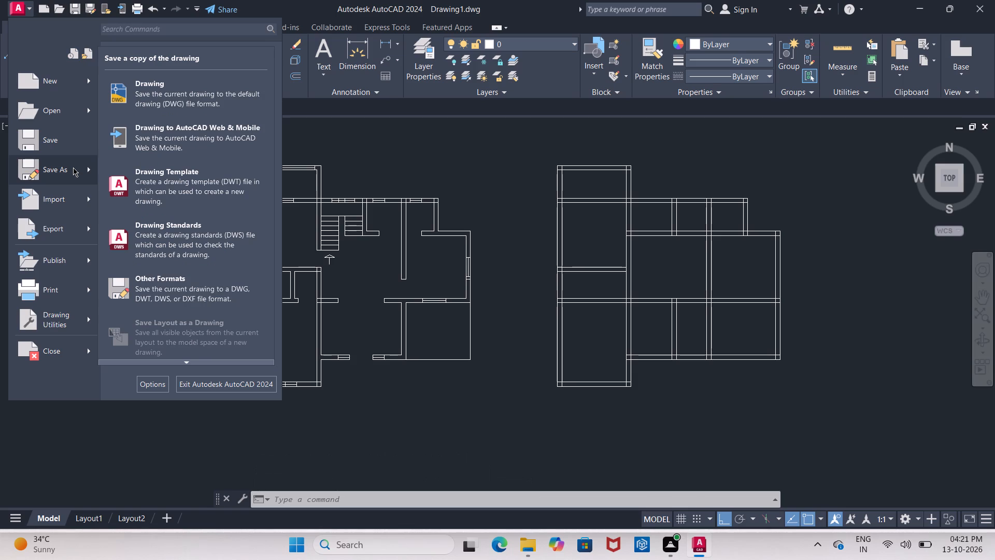
left_click(176, 85)
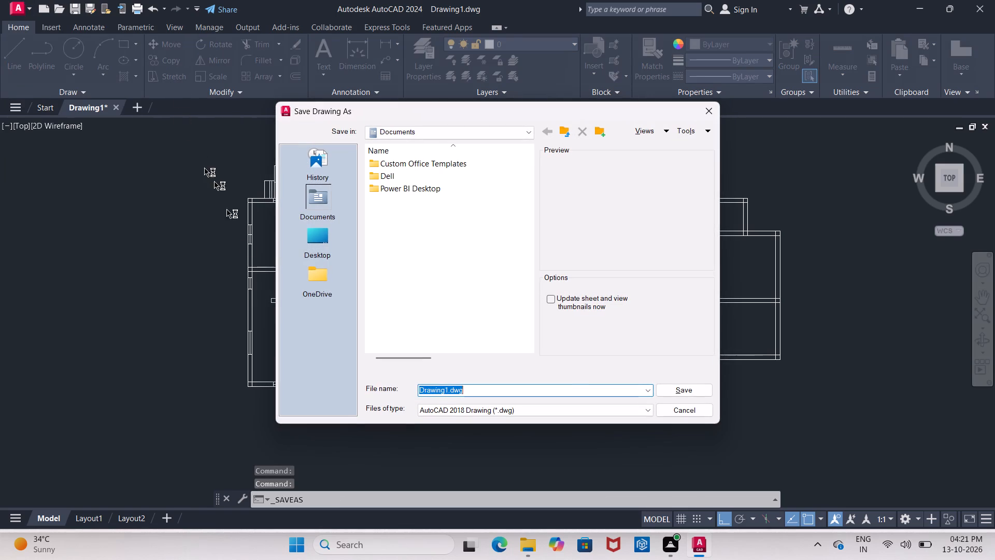
left_click(314, 235)
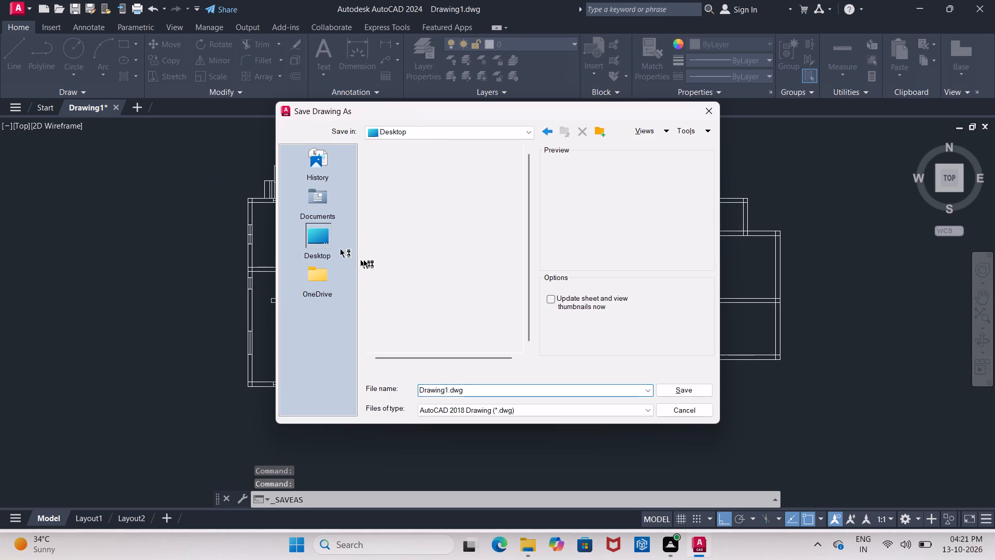
left_click(411, 333)
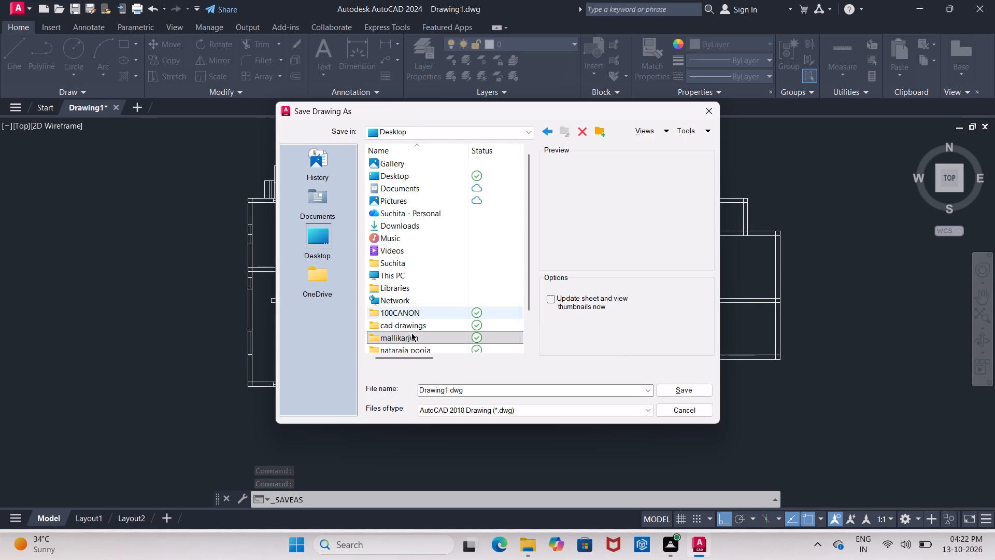
left_click(413, 334)
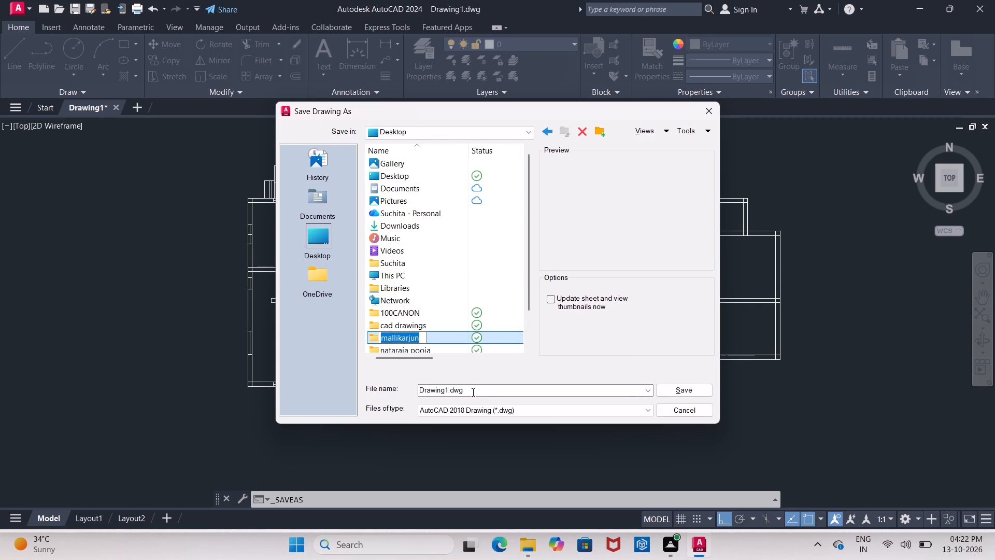
left_click(473, 393)
left_click(473, 393)
left_click(473, 393)
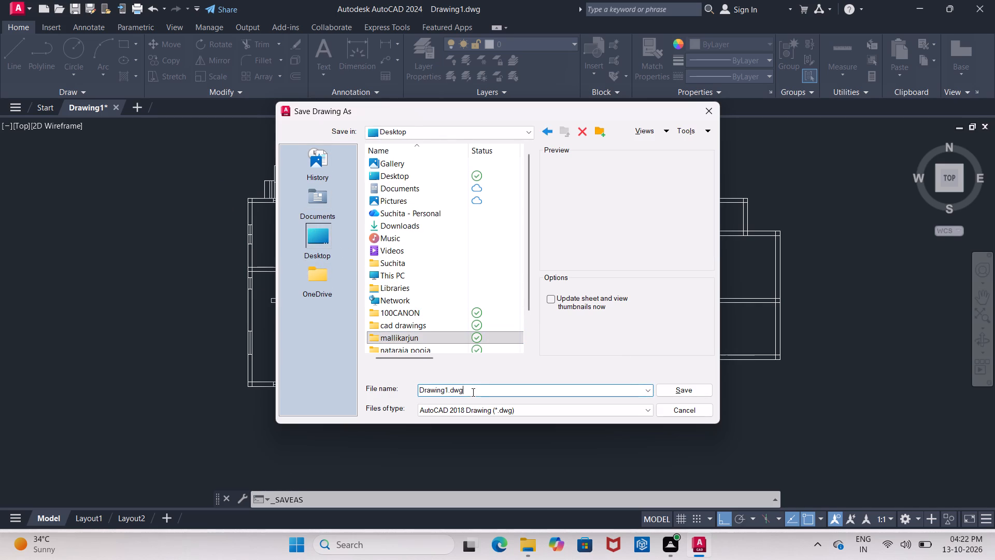
key("space")
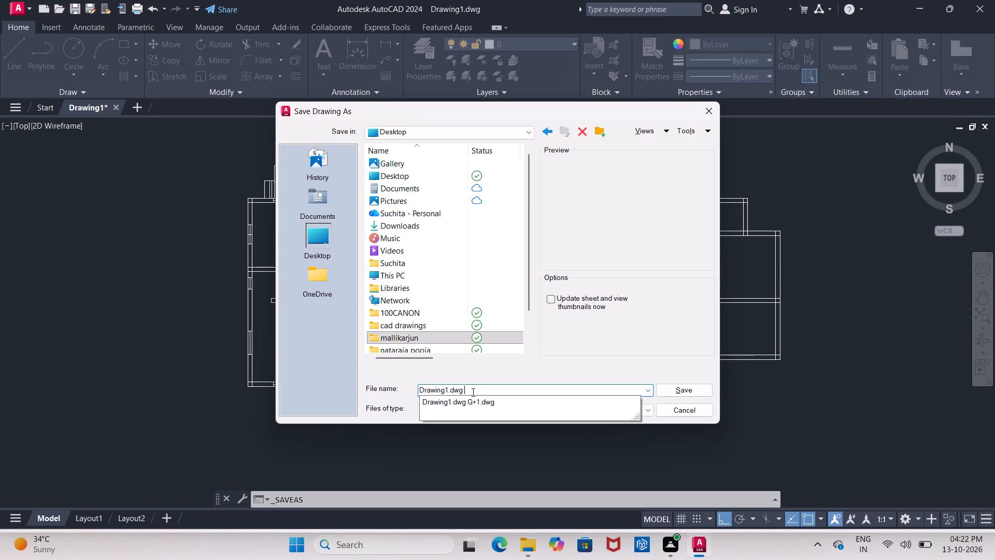
type("1000")
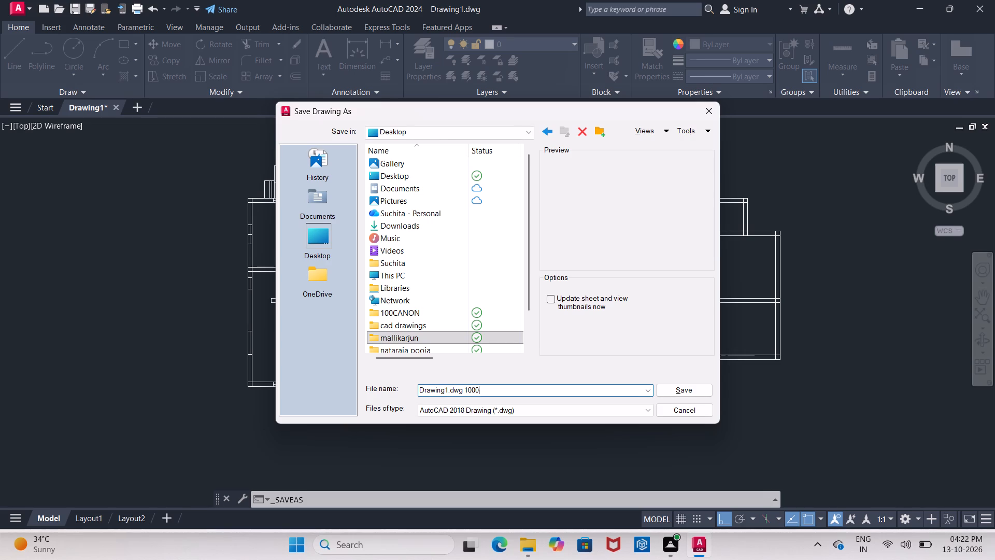
type("SQ")
key("period")
type("FT")
left_click(694, 389)
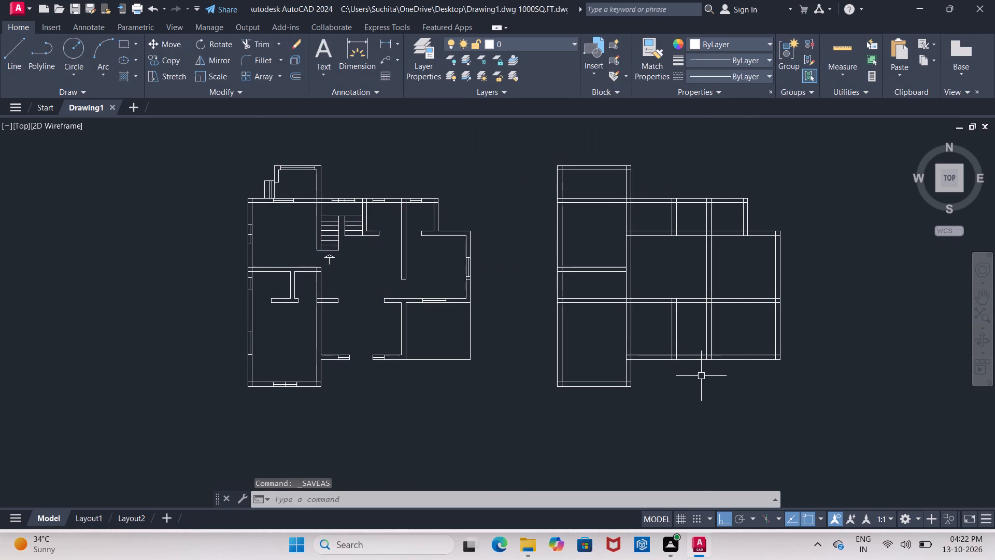
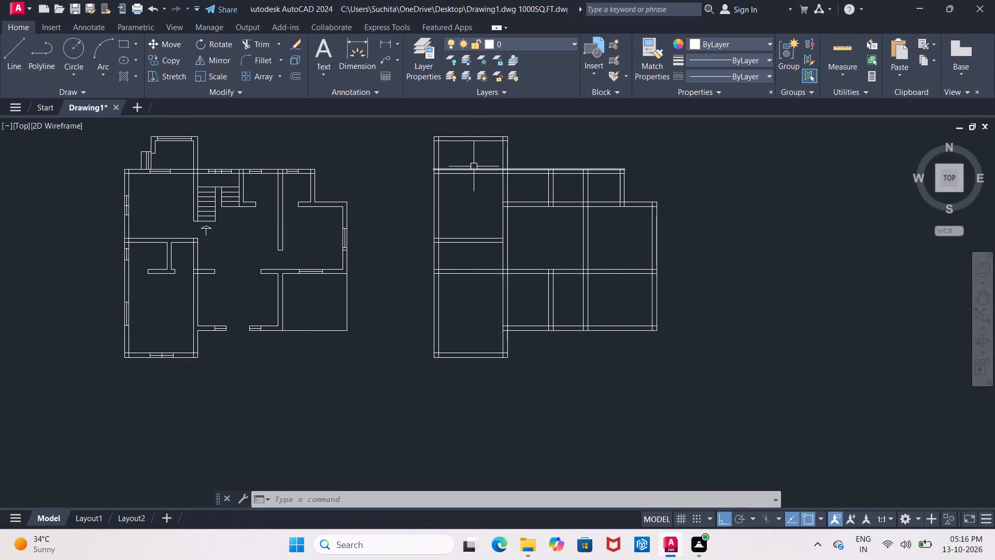
In the undetailed plan copy, extend both lines of the large room's upper horizontal wall across the tall wing toward its left outer wall.
middle_click_drag(470, 120, 396, 181)
scroll(390, 184, "up", 2)
middle_click_drag(390, 184, 397, 138)
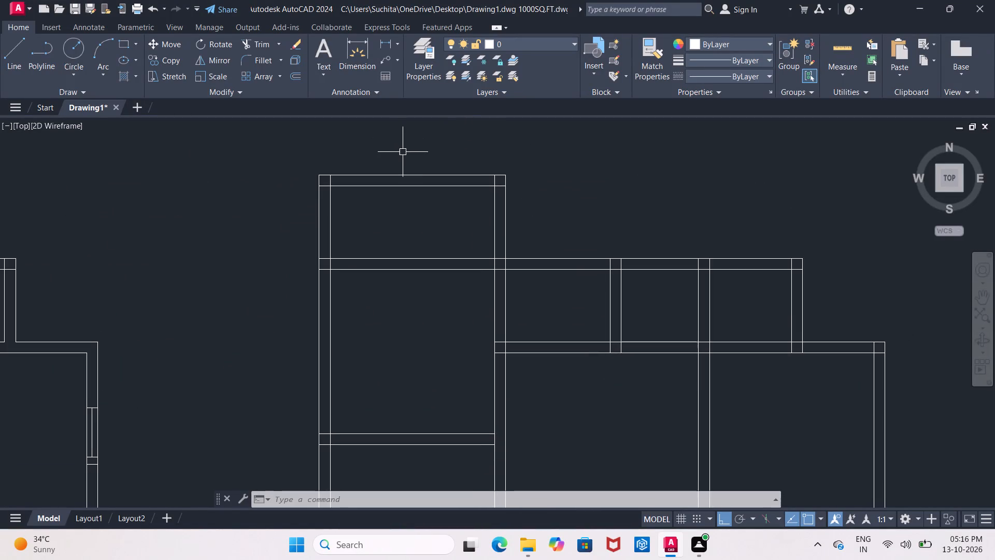
key("Escape")
type("EX")
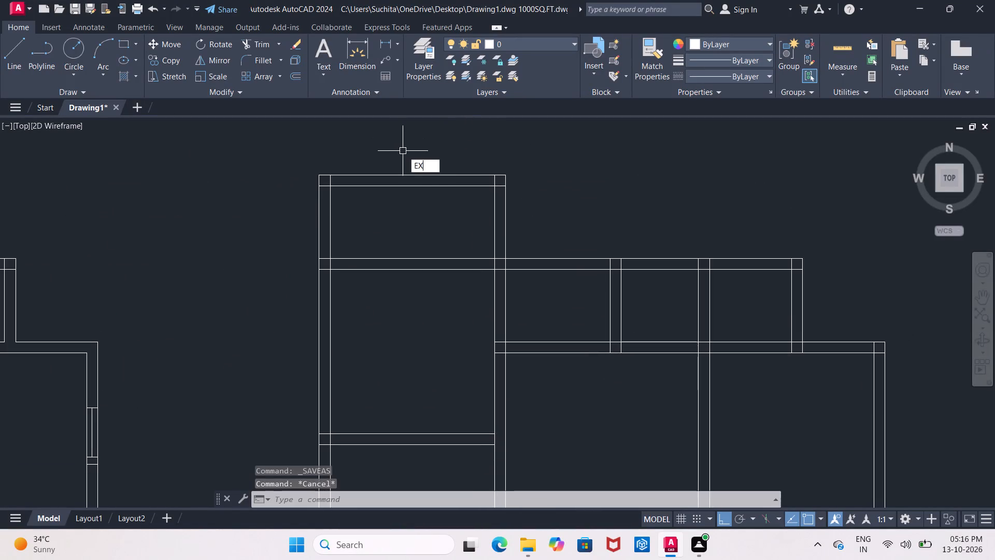
left_click(456, 181)
middle_click_drag(450, 201, 446, 94)
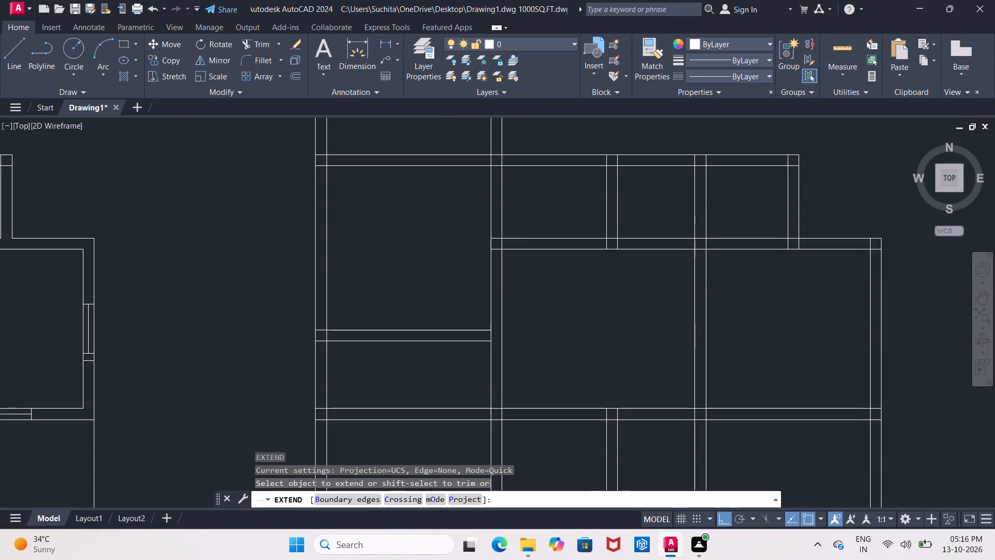
middle_click_drag(446, 94, 446, 93)
middle_click_drag(462, 191, 455, 163)
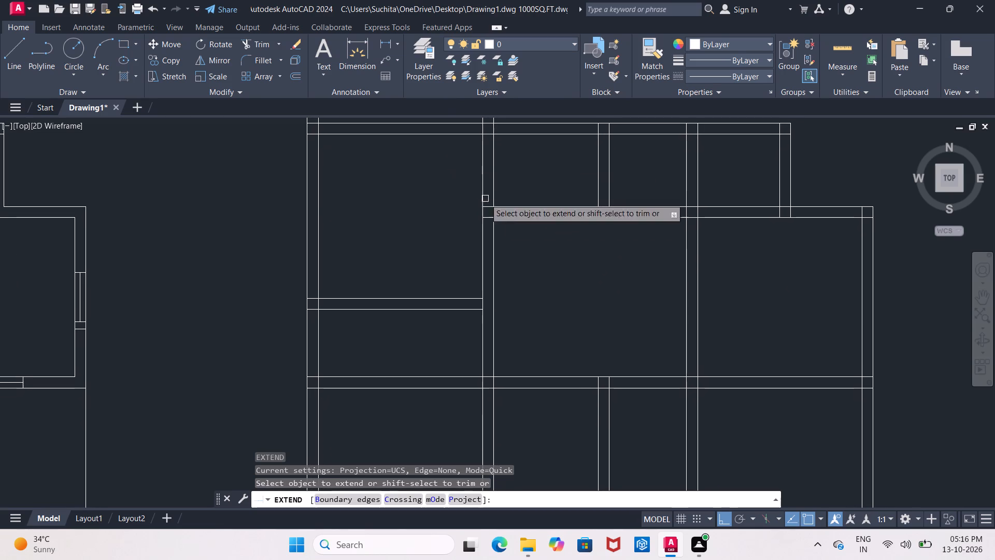
left_click(514, 208)
left_click(514, 208)
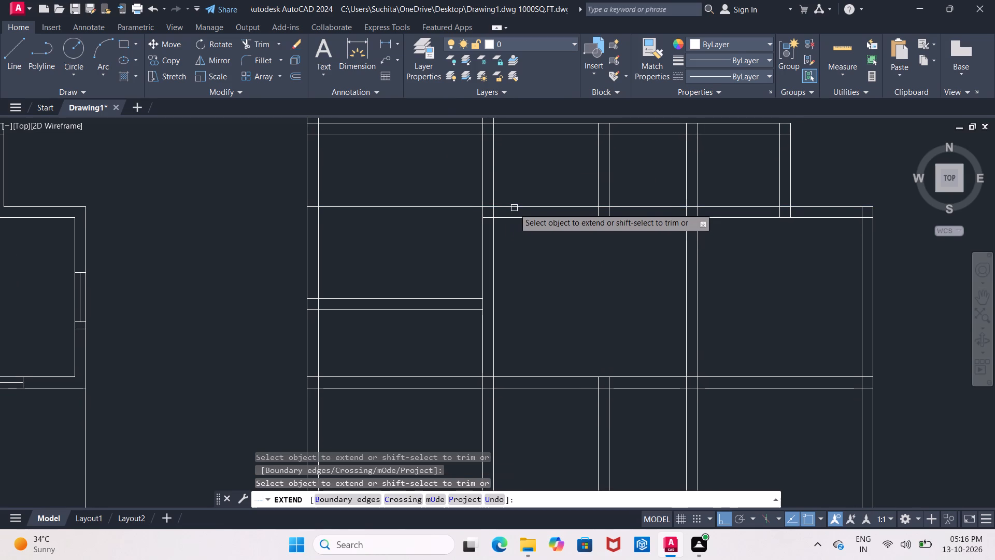
left_click(512, 218)
Extend both lines of the tall wing's short horizontal partition to the outer face of the wing's right wall.
middle_click_drag(501, 247, 489, 183)
left_click(442, 233)
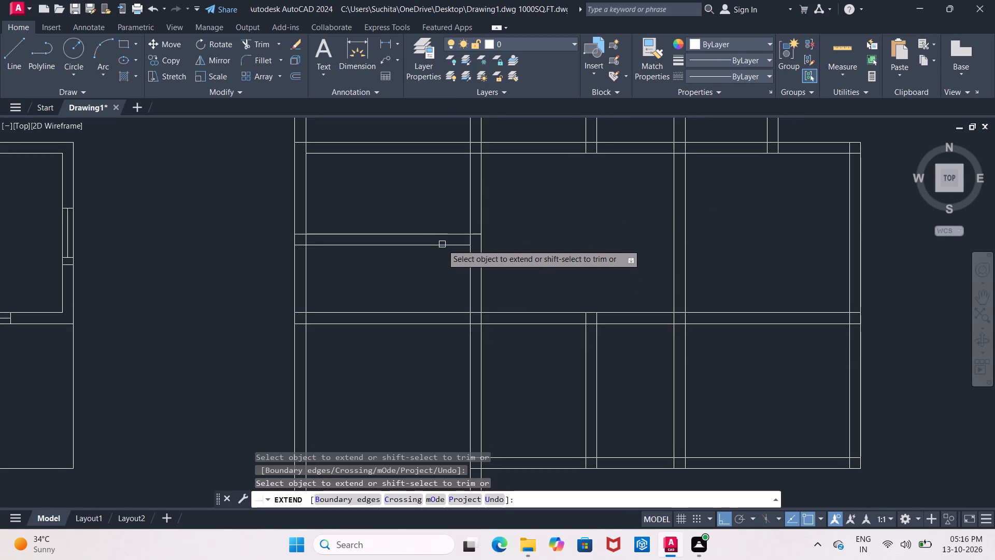
left_click(442, 244)
middle_click_drag(524, 232, 511, 164)
scroll(511, 164, "down", 1)
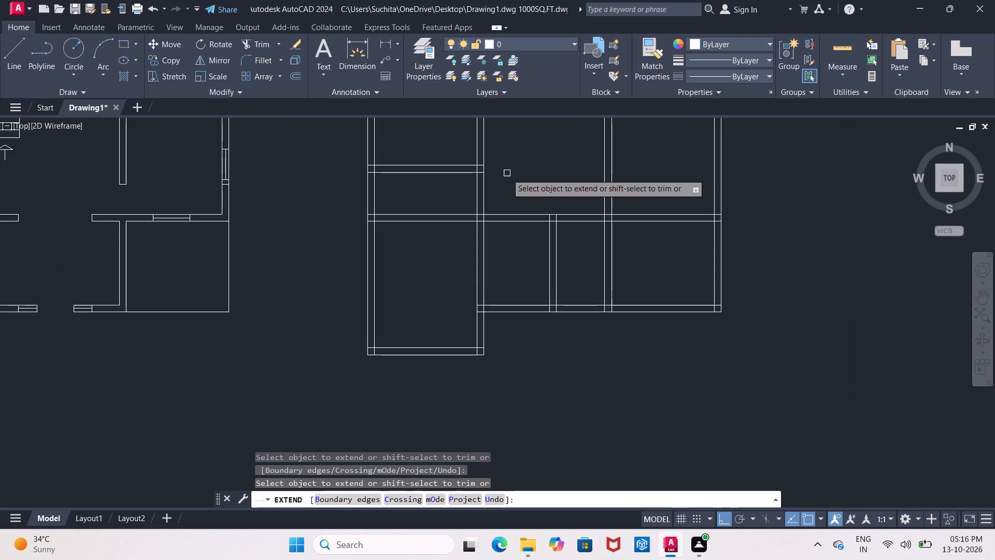
scroll(508, 185, "down", 1)
Extend the lower line of the large room's upper wall further, to the outer face of the tall wing's left wall.
middle_click_drag(508, 185, 461, 235)
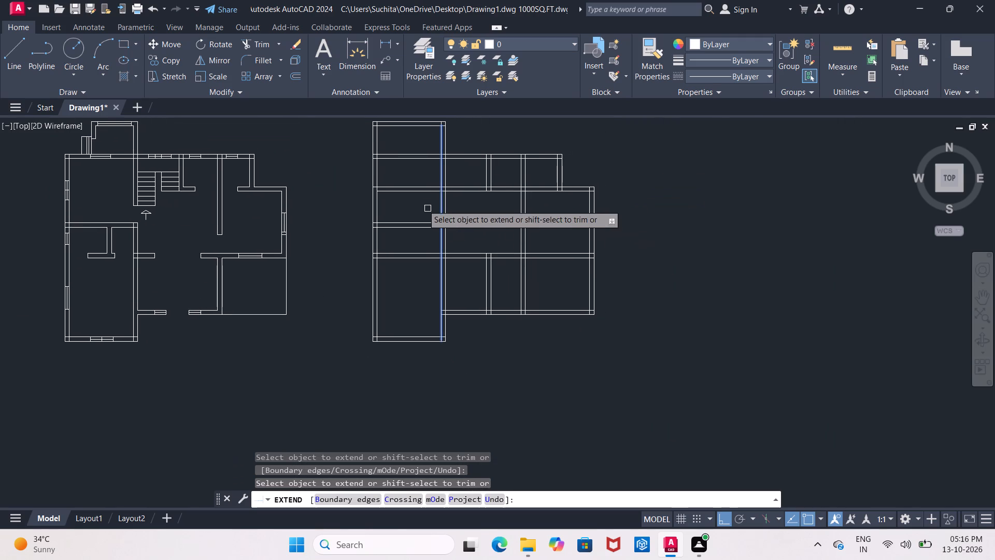
scroll(403, 194, "up", 1)
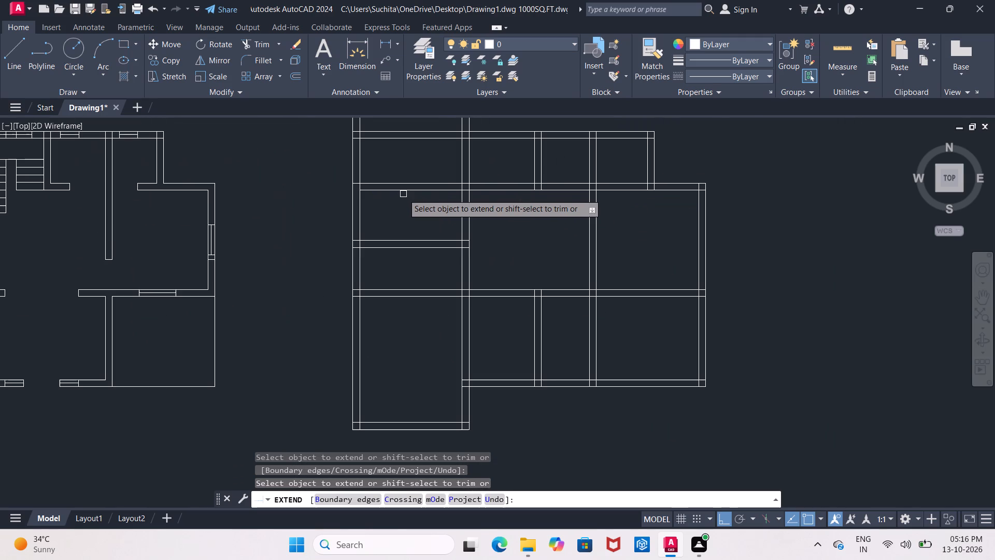
left_click(398, 191)
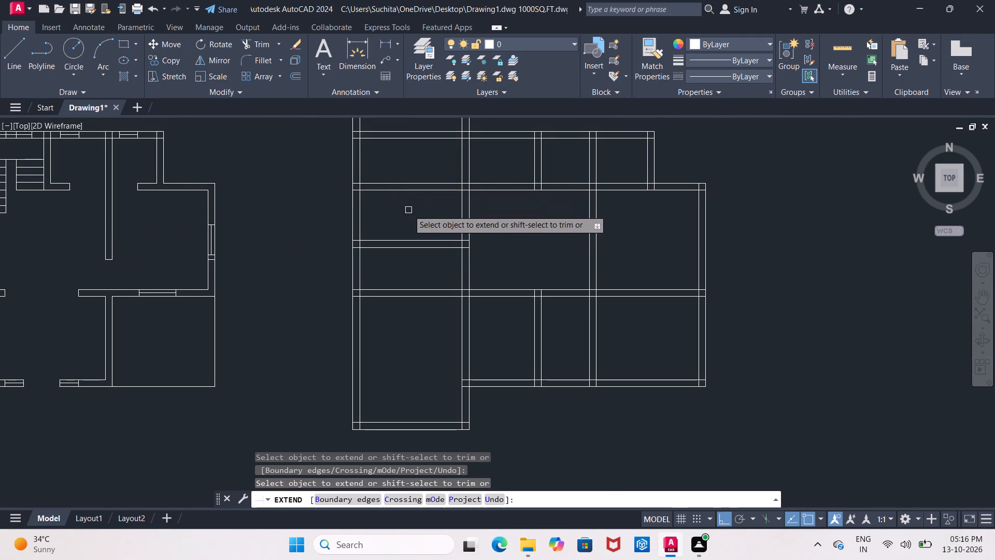
middle_click_drag(408, 210, 384, 182)
scroll(391, 199, "down", 2)
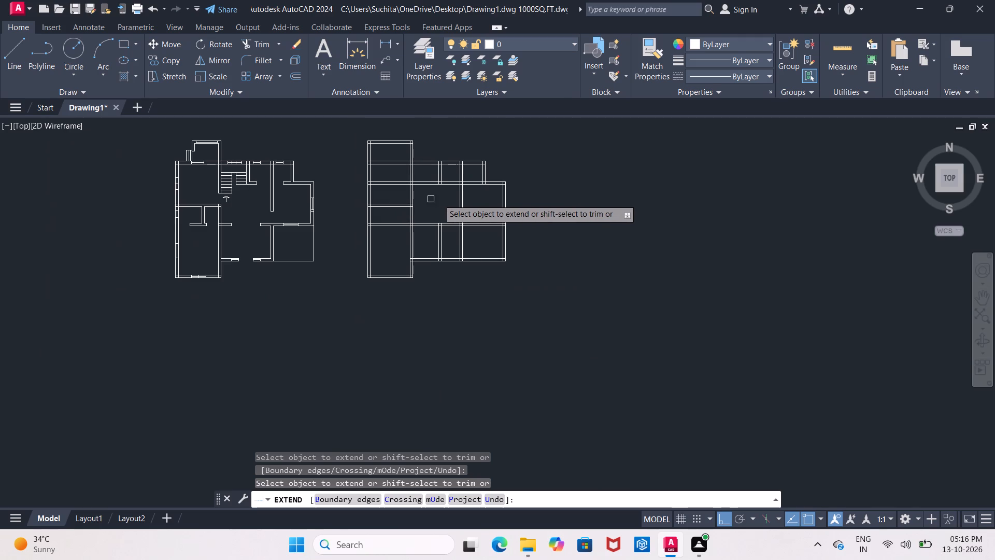
middle_click_drag(471, 196, 470, 212)
scroll(470, 212, "up", 1)
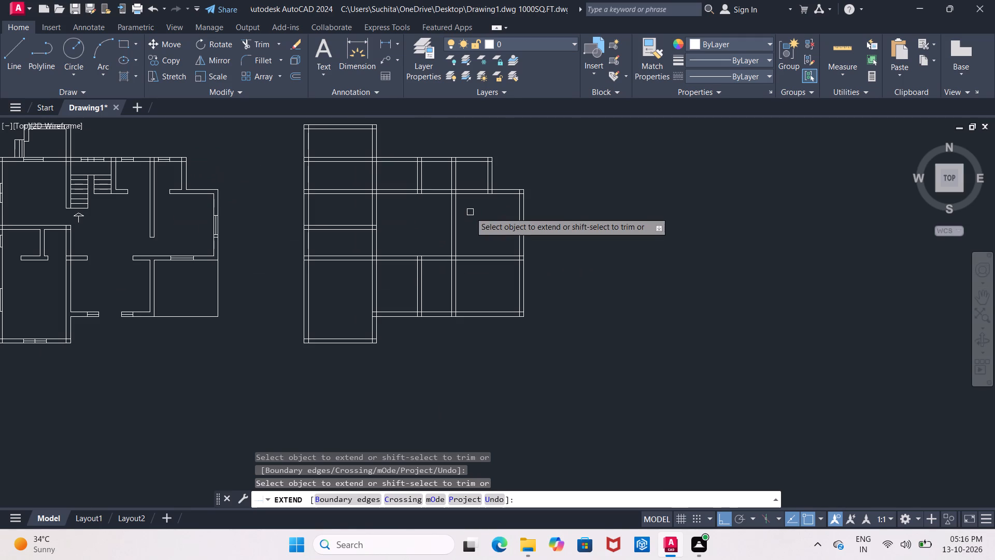
scroll(470, 212, "up", 1)
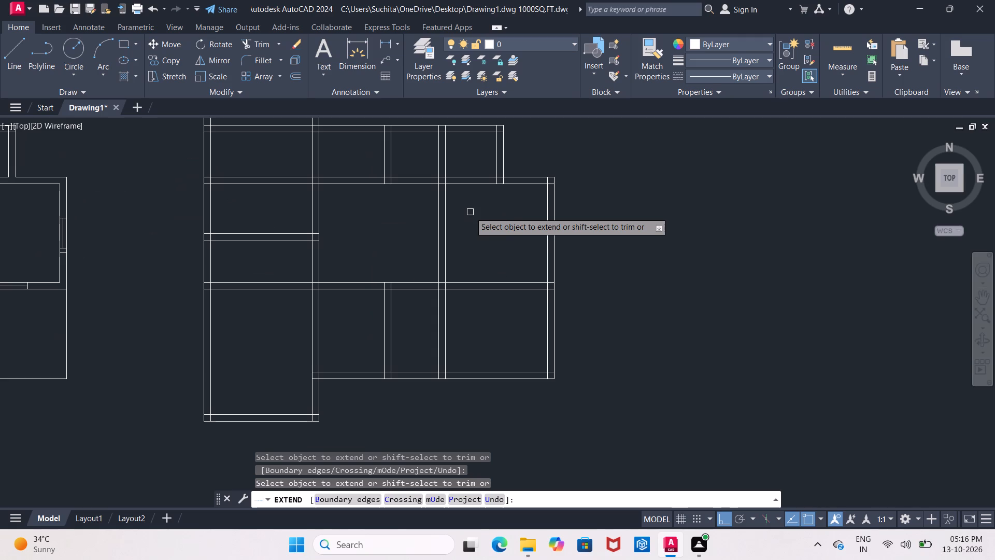
scroll(471, 215, "down", 1)
key("Escape")
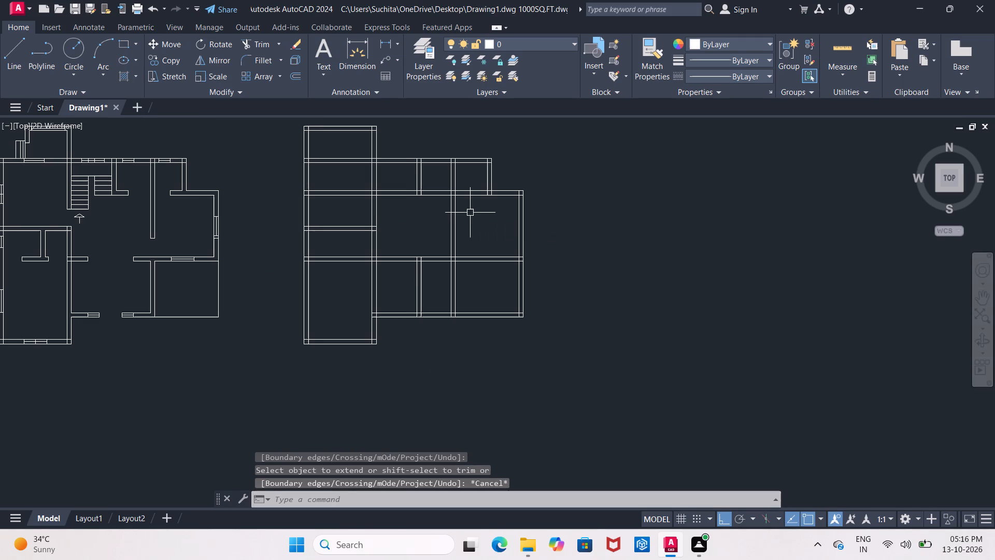
Trim away the vertical double wall line dividing the large room, between its upper and lower horizontal walls.
type("TR")
left_click(489, 237)
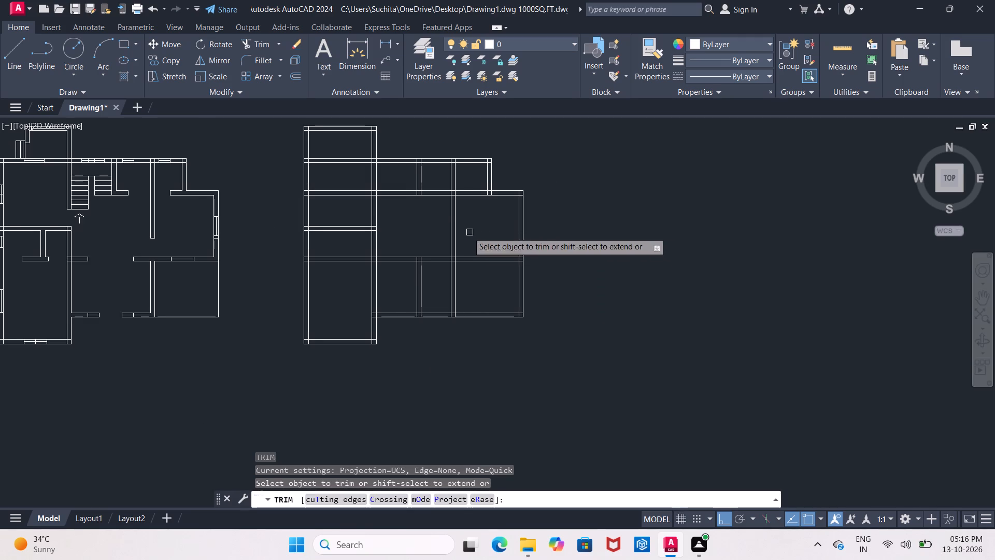
left_click_drag(440, 218, 464, 233)
middle_click_drag(438, 222, 521, 249)
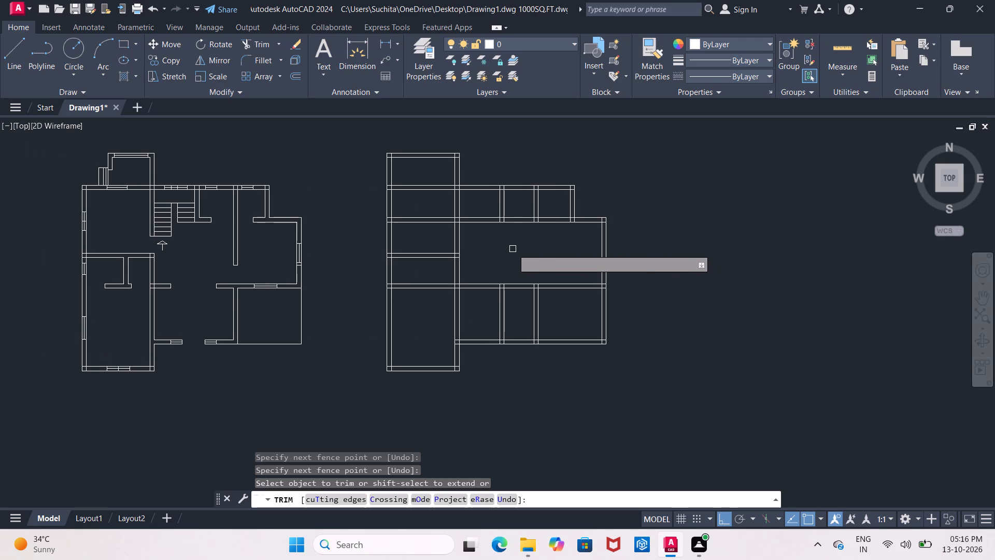
scroll(407, 142, "up", 2)
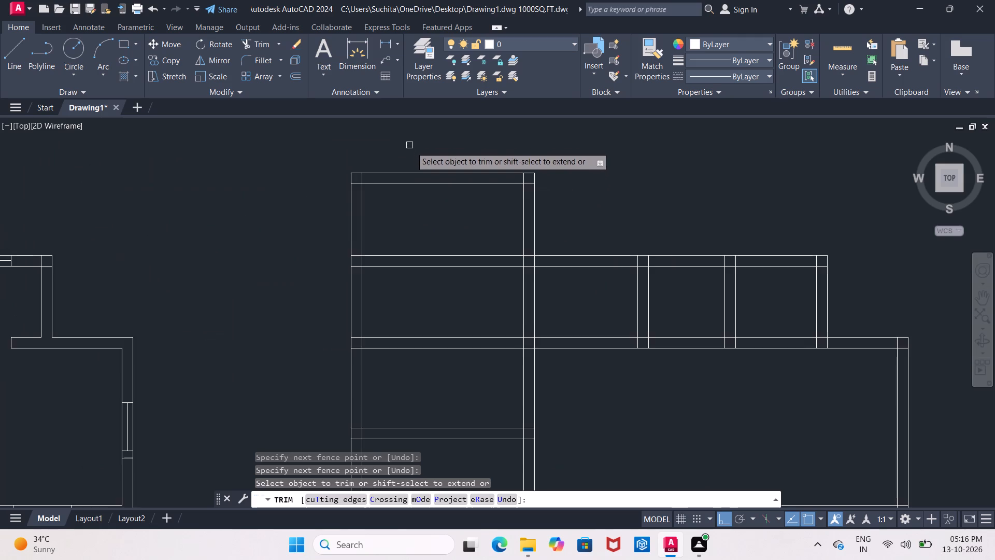
middle_click_drag(441, 160, 473, 166)
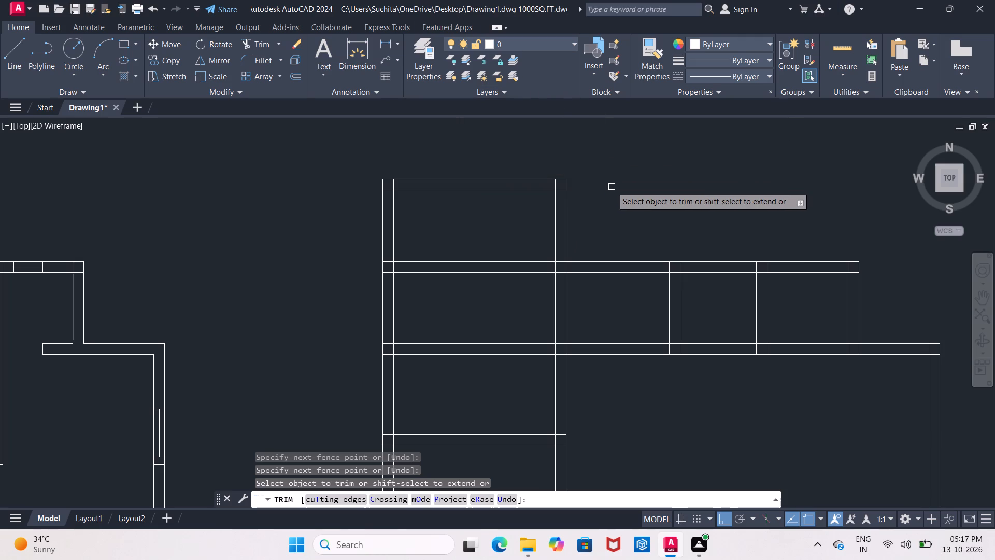
key("Escape")
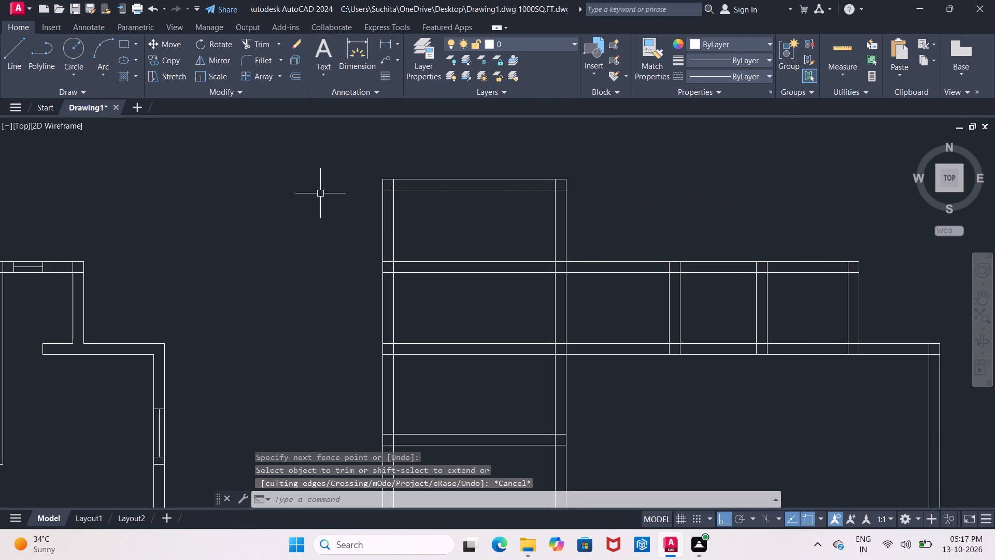
Measure the inside width of the top projecting room in the detailed plan, using a linear dimension between its upper inner corners.
middle_click_drag(320, 193, 738, 173)
scroll(738, 174, "down", 1)
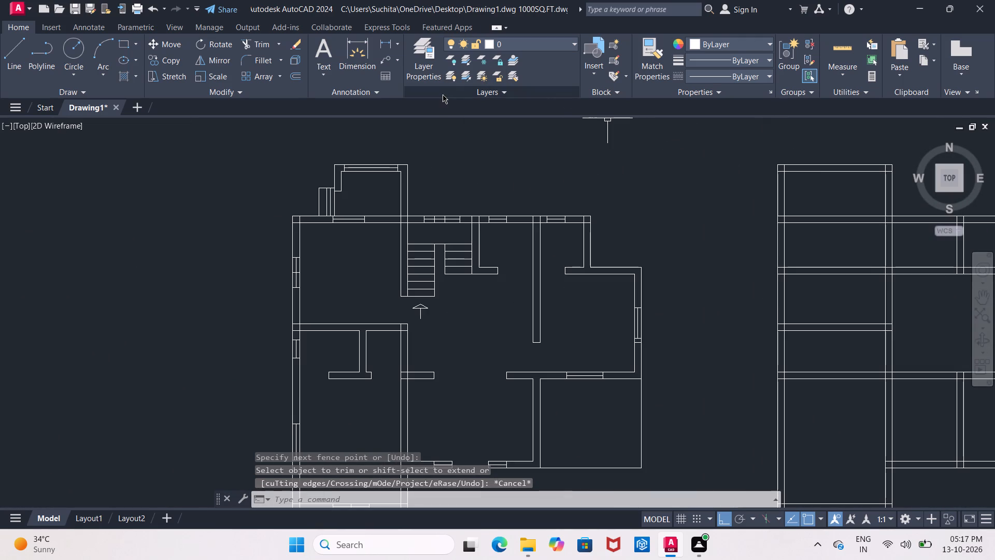
scroll(443, 94, "up", 1)
left_click(382, 48)
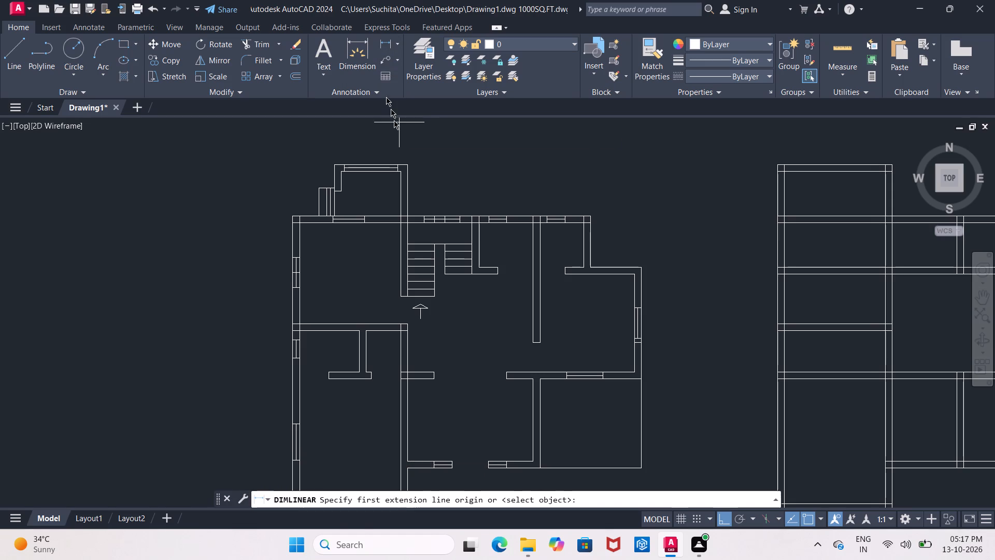
scroll(395, 151, "up", 2)
middle_click_drag(408, 173, 407, 117)
scroll(404, 145, "up", 2)
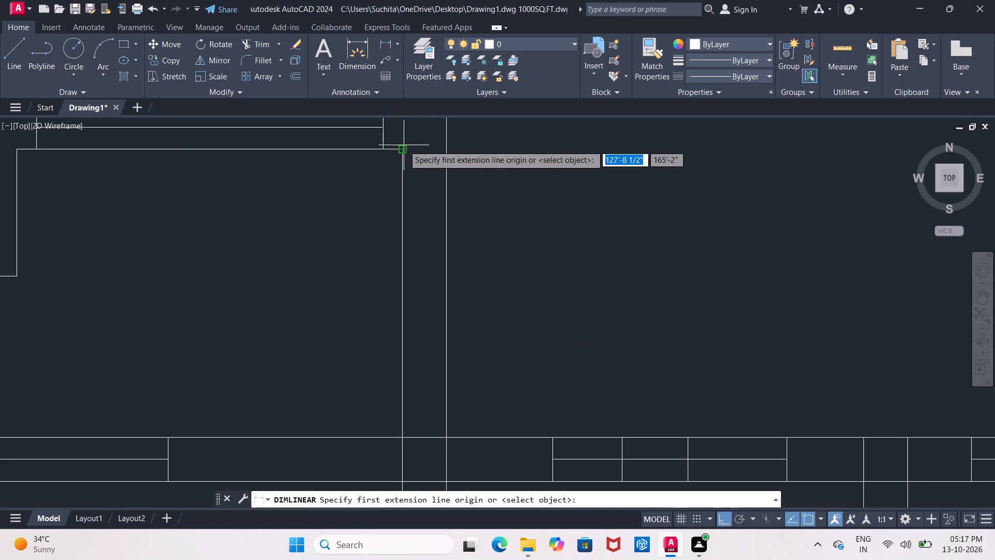
middle_click_drag(235, 160, 413, 213)
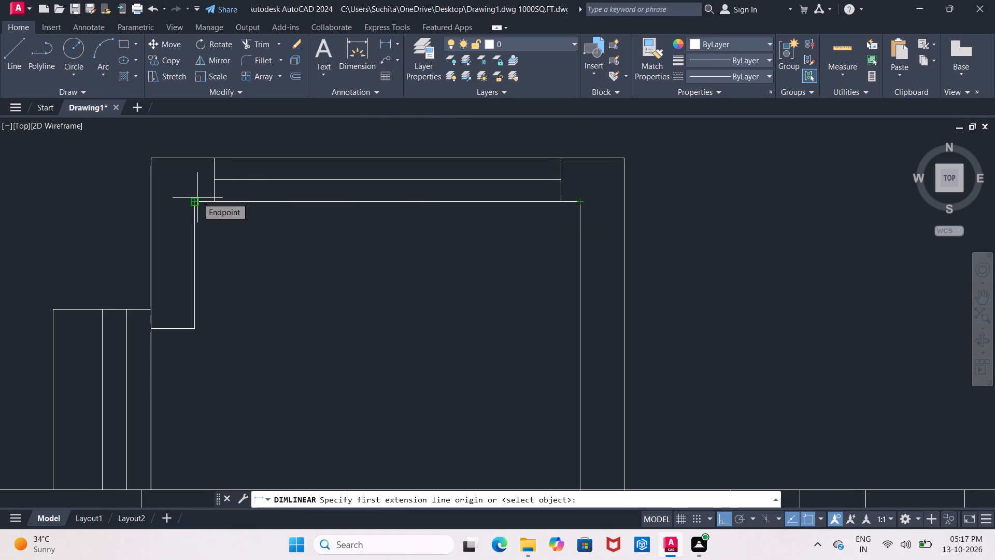
key("Escape")
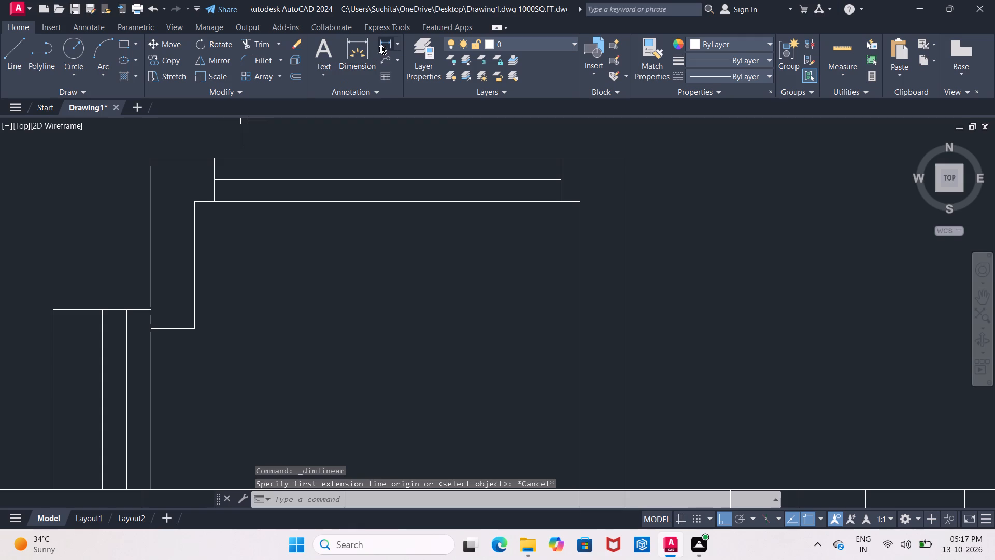
double_click(386, 44)
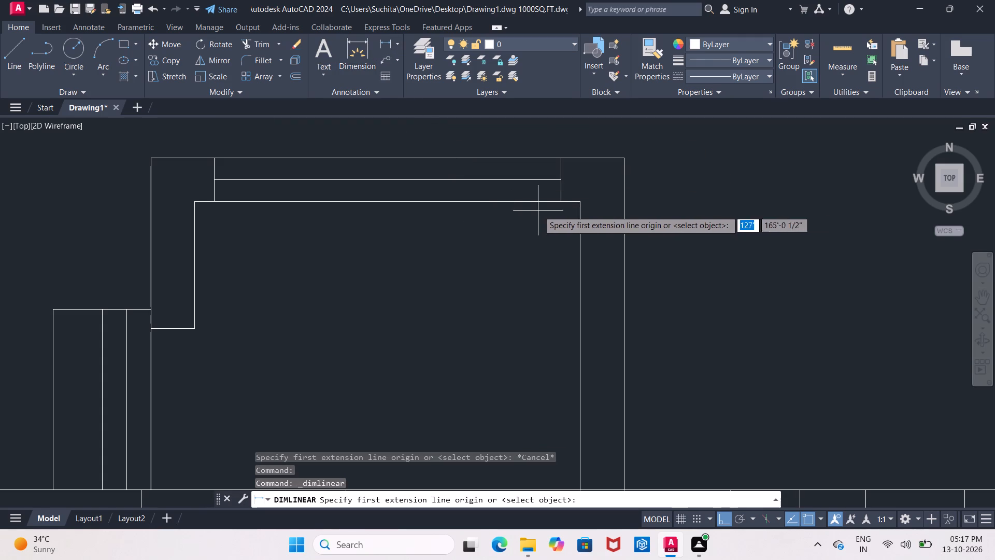
left_click(579, 204)
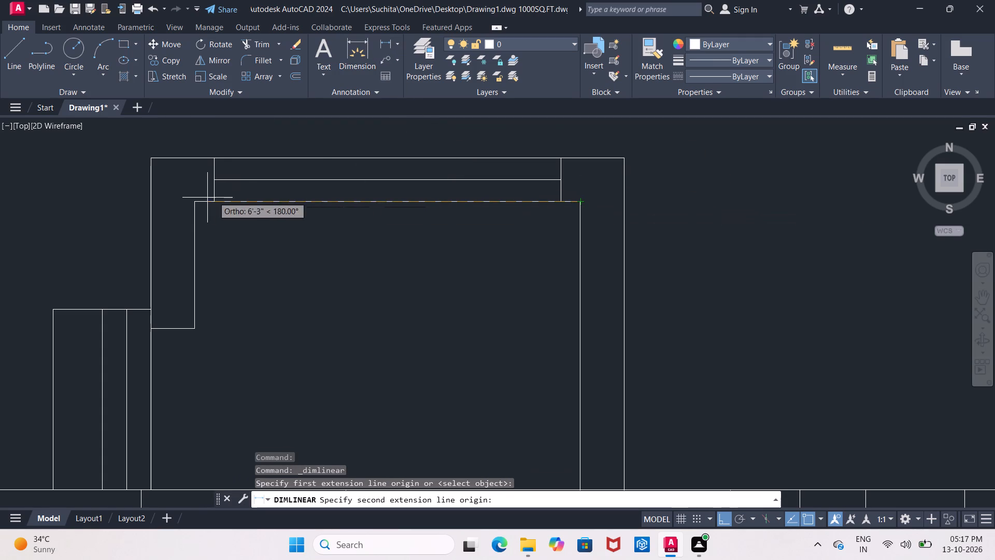
left_click(198, 199)
key("Escape")
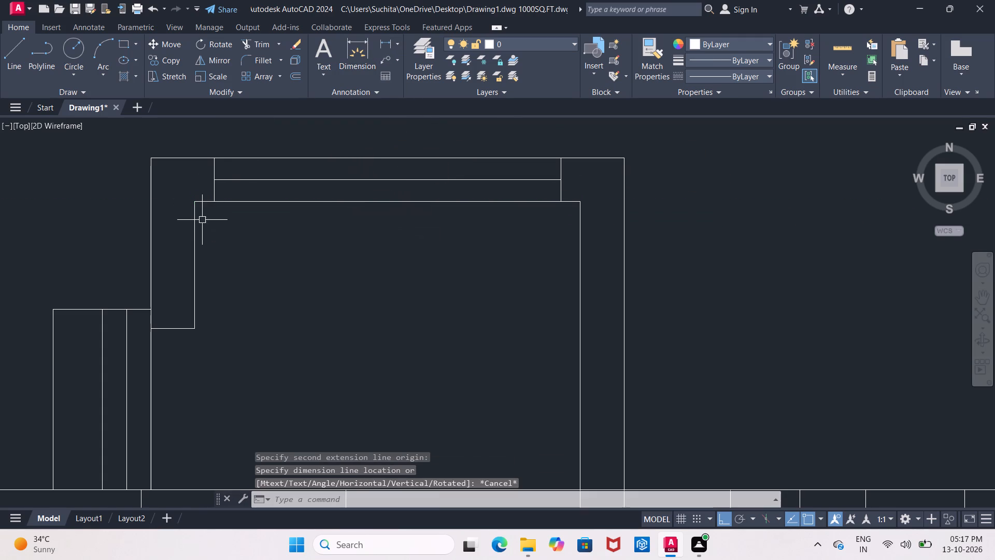
Offset the inner right wall line of the top room in the plan copy by 6'7" toward the room's interior.
scroll(202, 220, "down", 4)
middle_click_drag(451, 233, 242, 171)
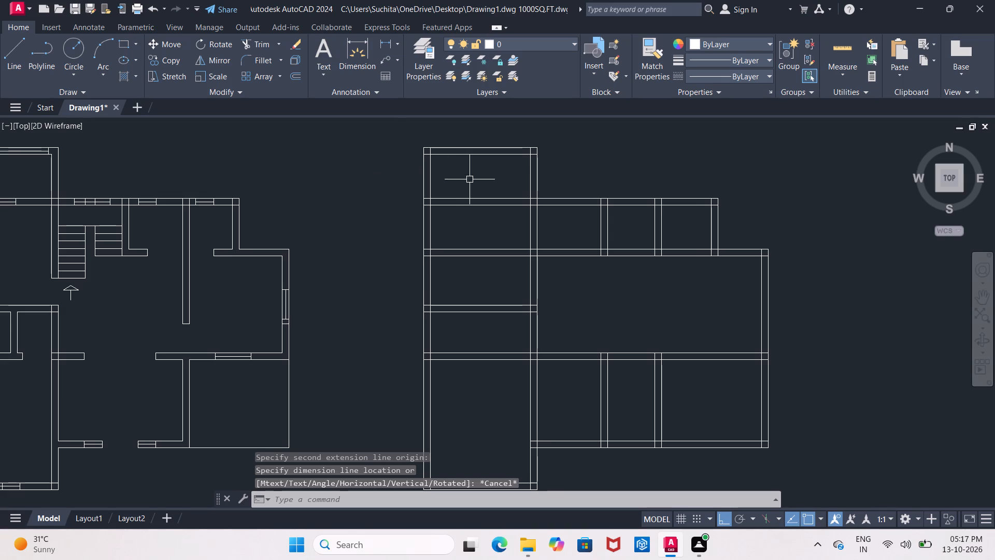
scroll(475, 179, "up", 1)
middle_click_drag(475, 179, 448, 185)
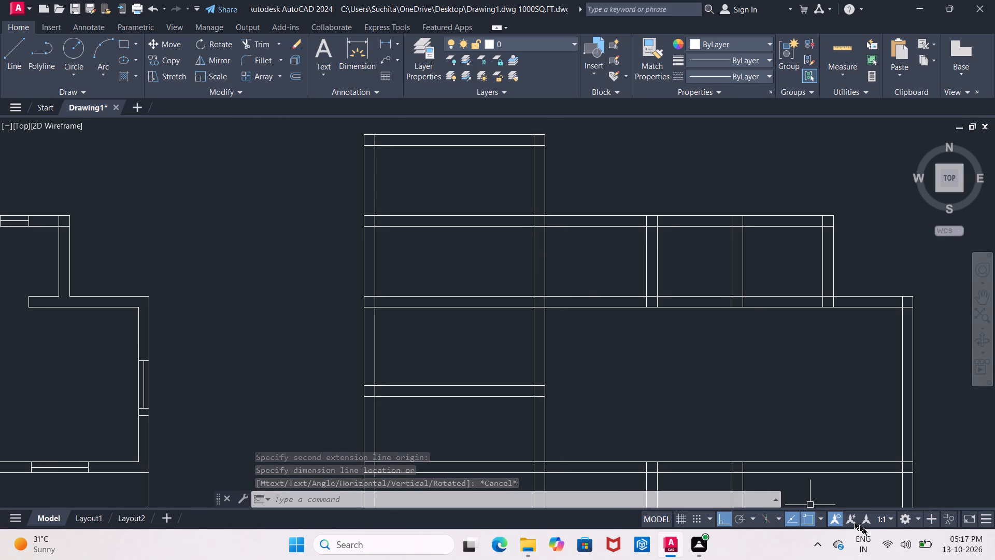
left_click(887, 541)
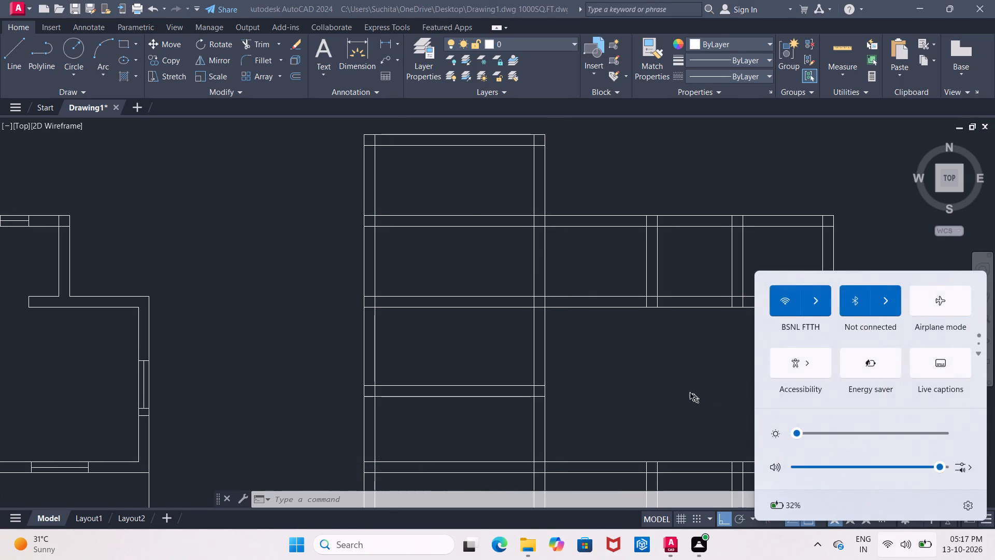
left_click(688, 391)
key("o")
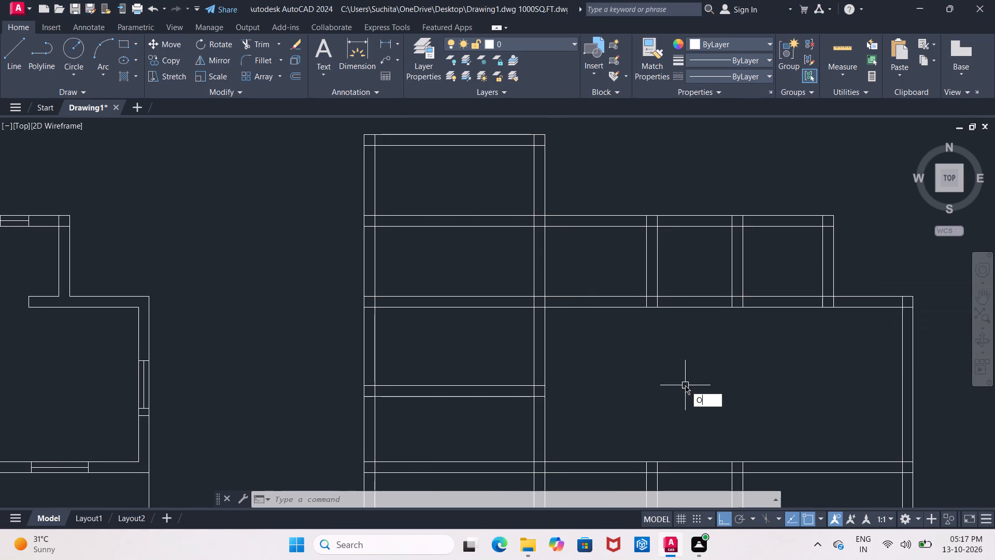
key("Return")
type("6'")
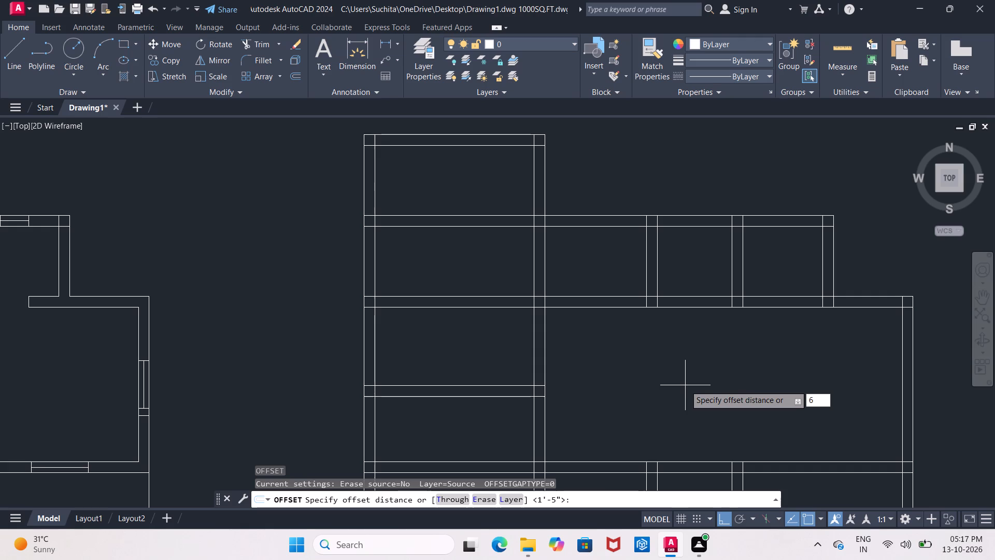
key("7")
key("shift+quotedbl")
key("Return")
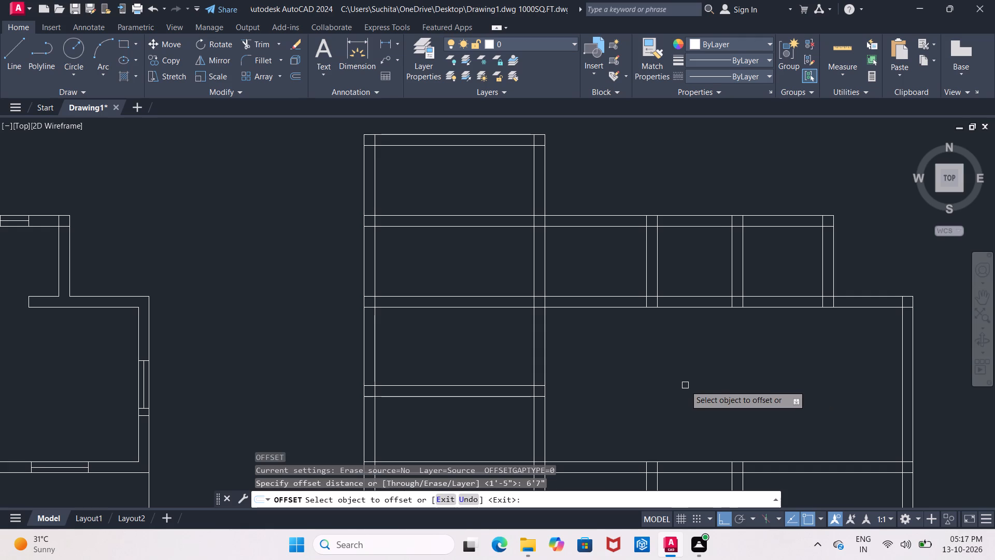
left_click(532, 193)
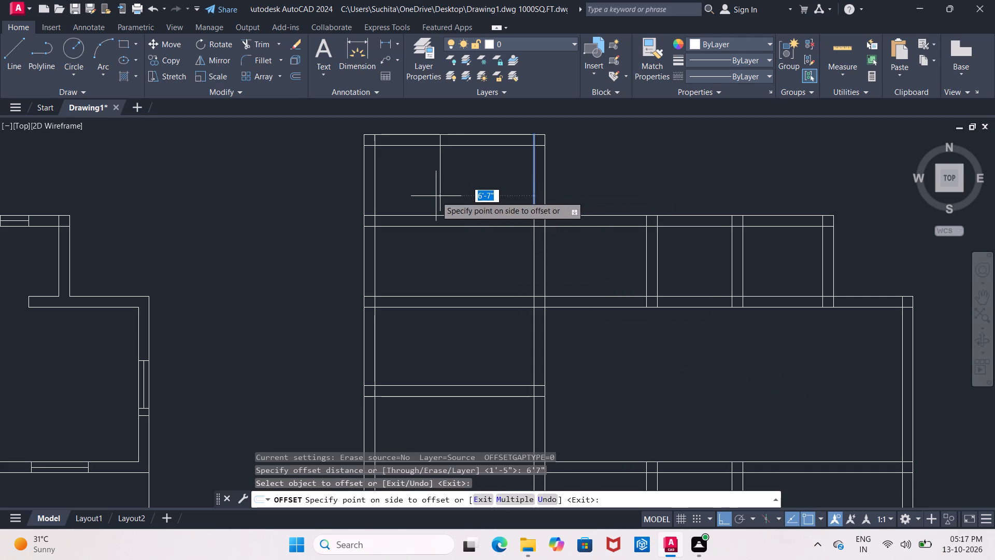
left_click(428, 195)
key("Return")
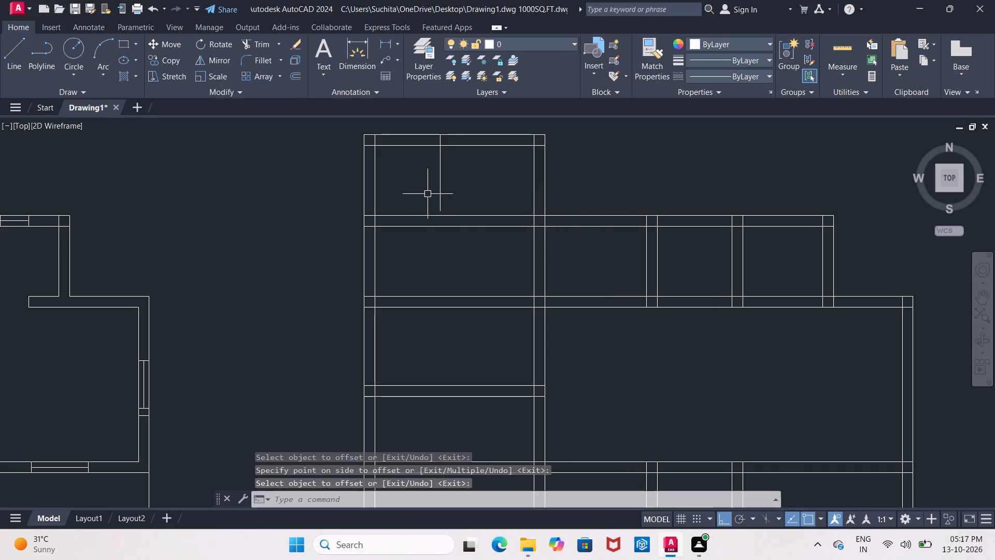
Offset the new vertical line in the plan copy's top room by 9" toward the room's left wall.
key("Return")
key("9")
key("shift+quotedbl")
key("Return")
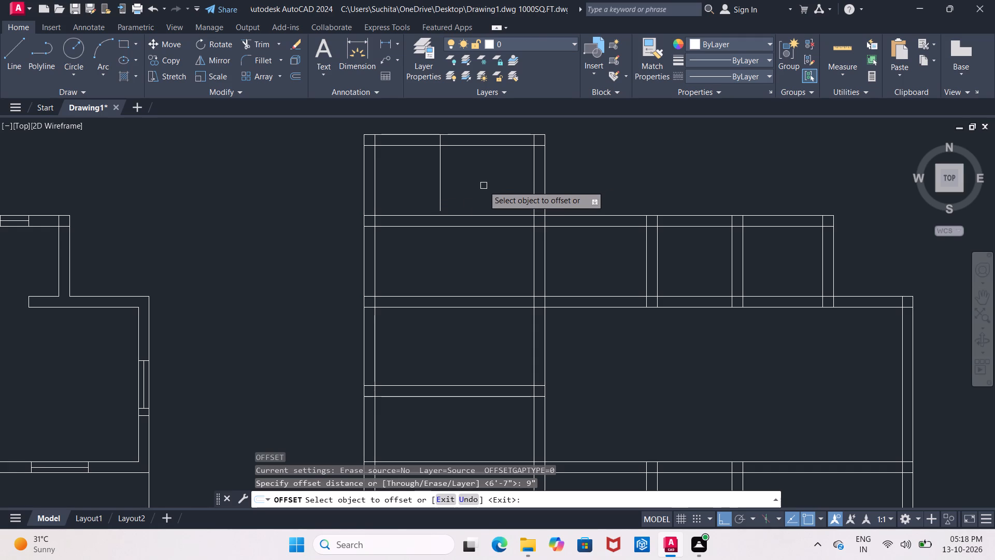
key("Return")
key("Return")
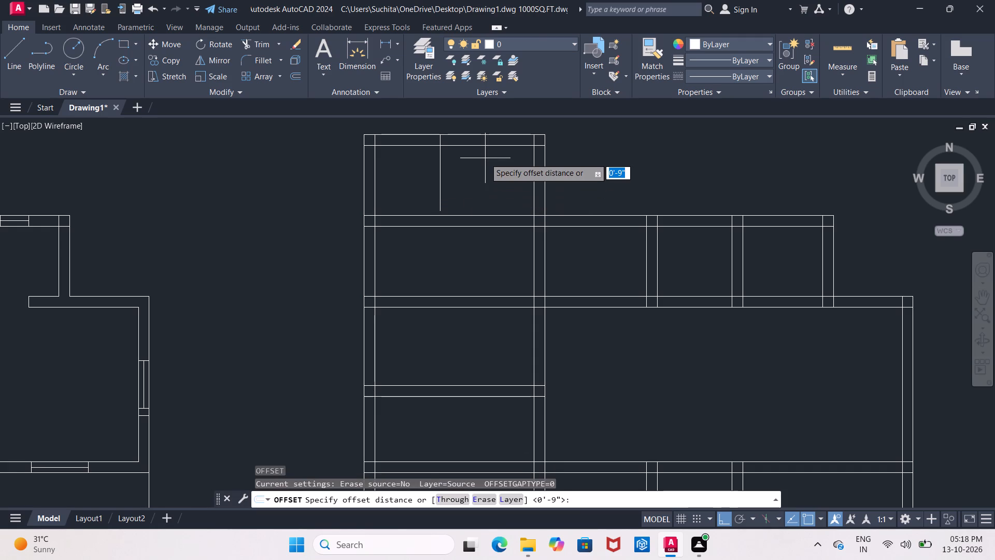
key("Return")
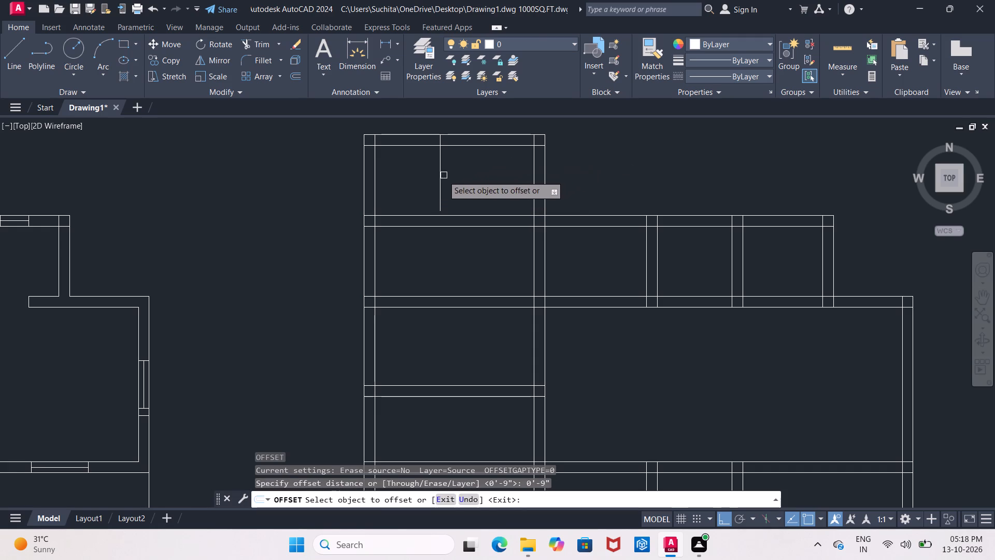
left_click(441, 177)
left_click(427, 180)
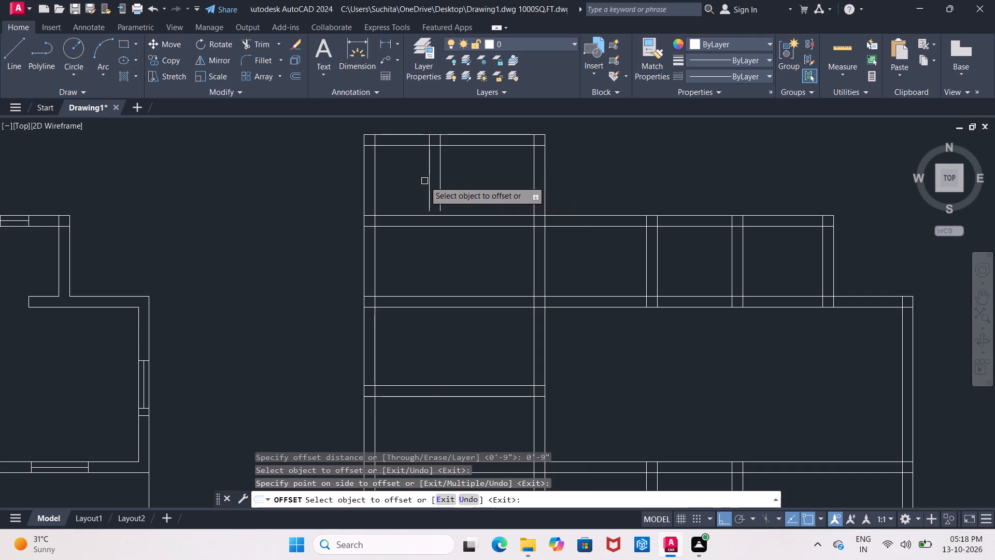
key("Escape")
Extend both new vertical wall lines down to the lower line of the horizontal wall beneath the top room.
type("EX")
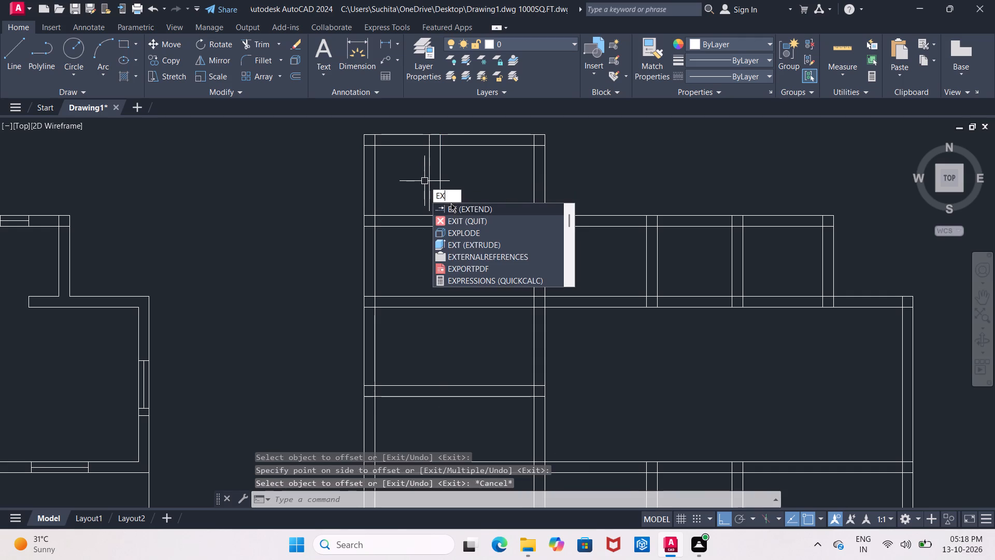
left_click(454, 207)
left_click(431, 201)
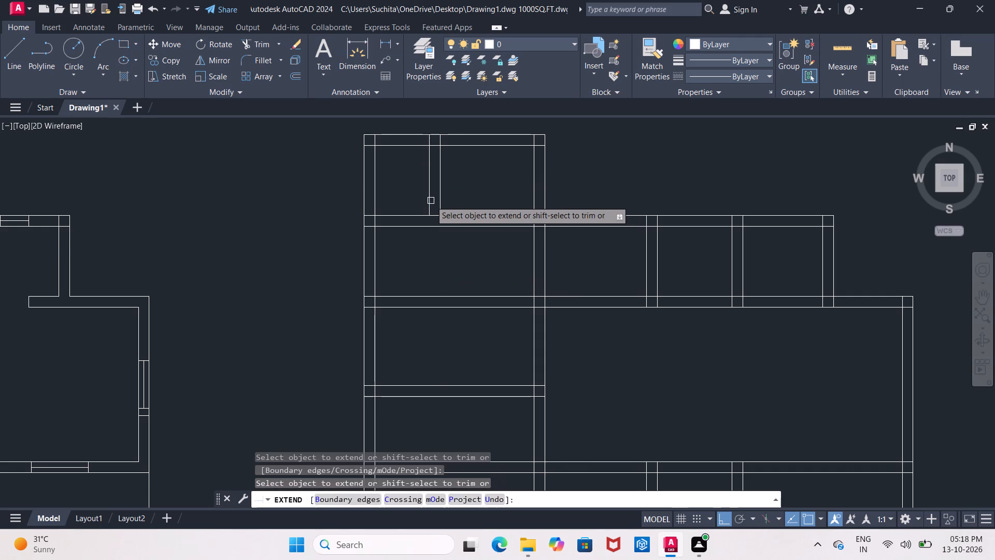
left_click(431, 201)
left_click(442, 204)
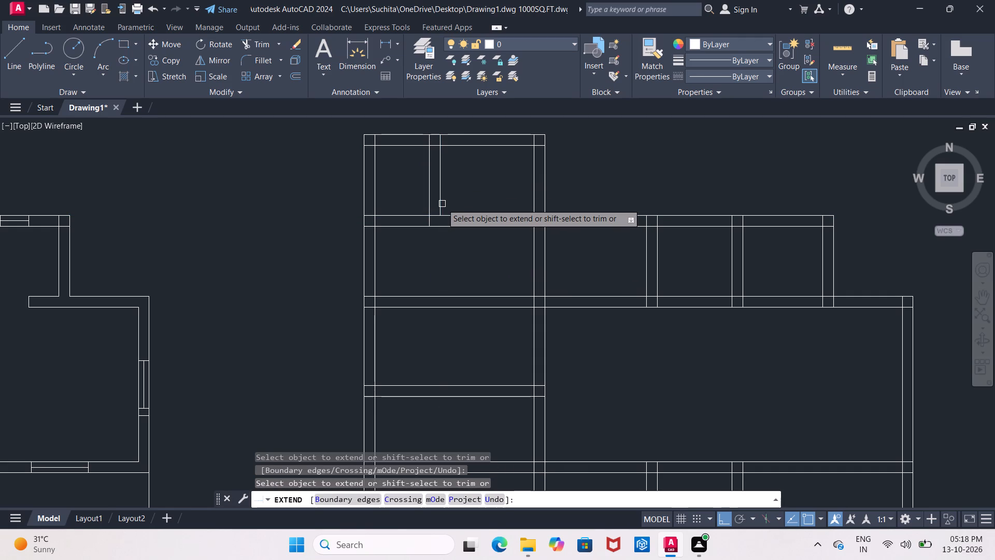
left_click(442, 204)
key("Escape")
Trim away the top room's upper wall and outer left wall lines lying left of the new vertical wall.
scroll(486, 208, "down", 1)
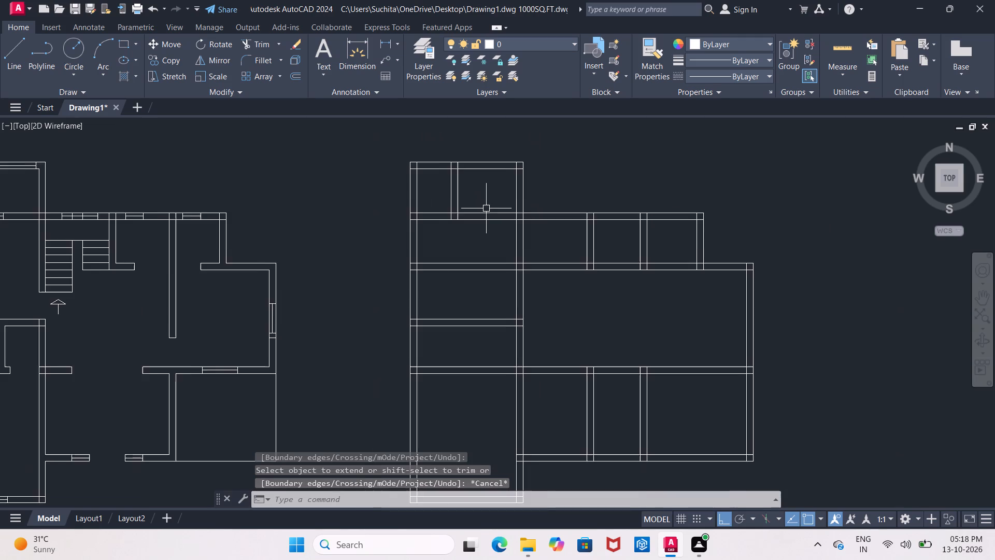
middle_click_drag(486, 208, 571, 218)
scroll(571, 218, "up", 1)
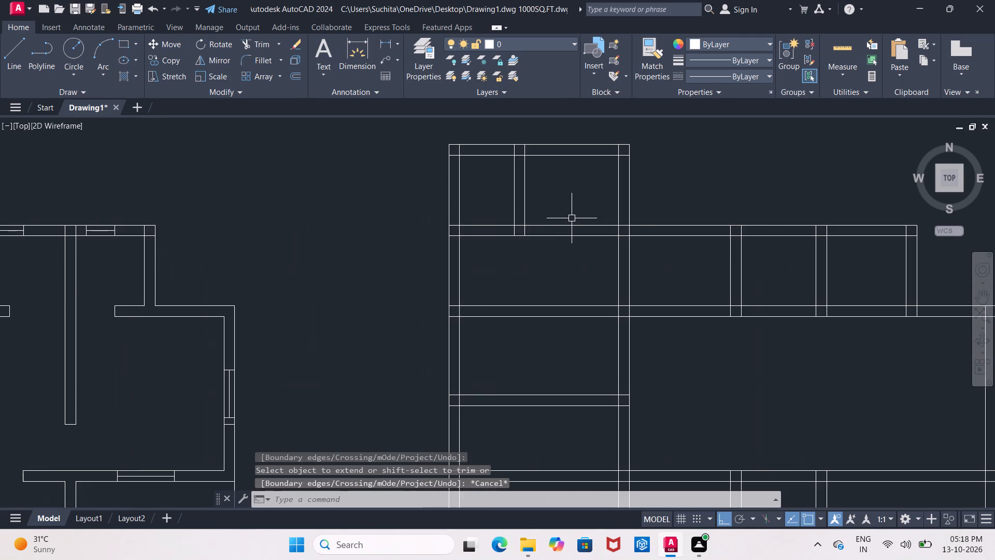
type("TR")
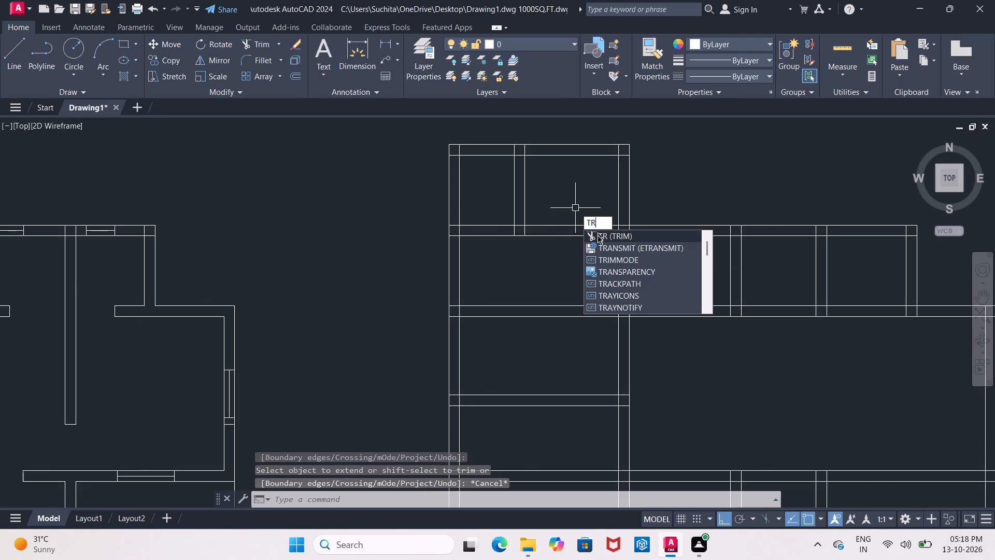
left_click(598, 236)
left_click_drag(483, 130, 477, 183)
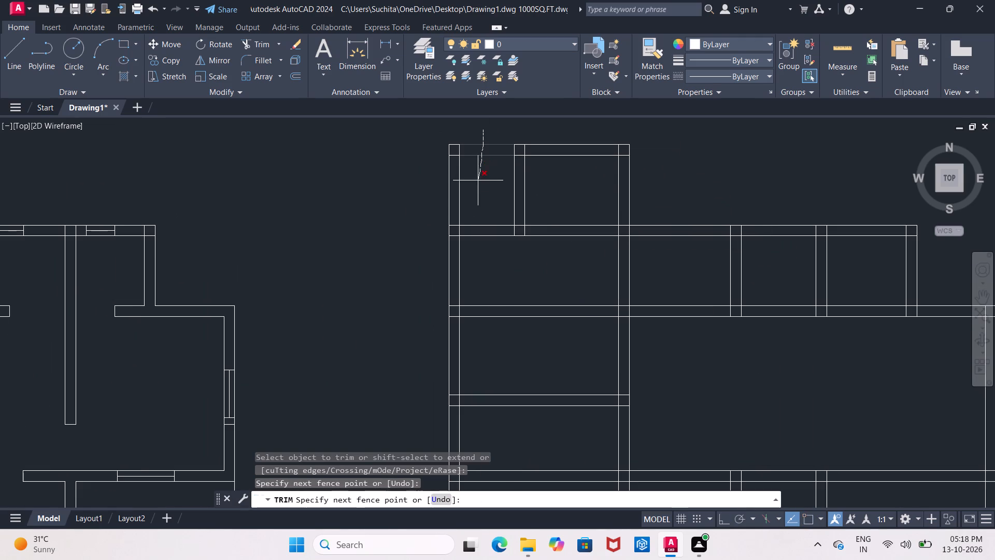
left_click_drag(477, 183, 432, 211)
left_click(432, 211)
left_click(456, 149)
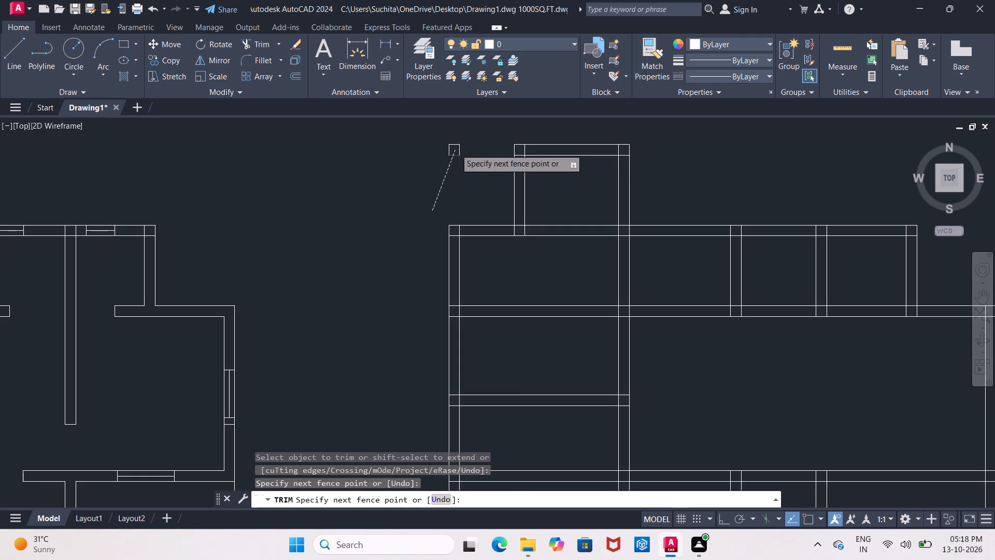
left_click(453, 144)
Trim away the leftover corner stub lines at the top room's former upper-left corner.
scroll(451, 147, "up", 3)
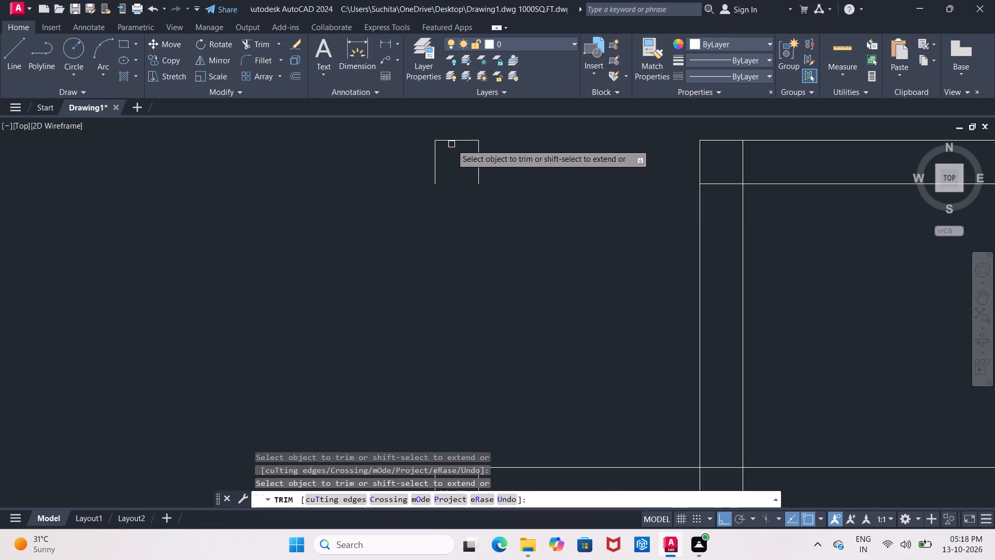
left_click(451, 141)
left_click(436, 153)
left_click_drag(431, 158, 415, 162)
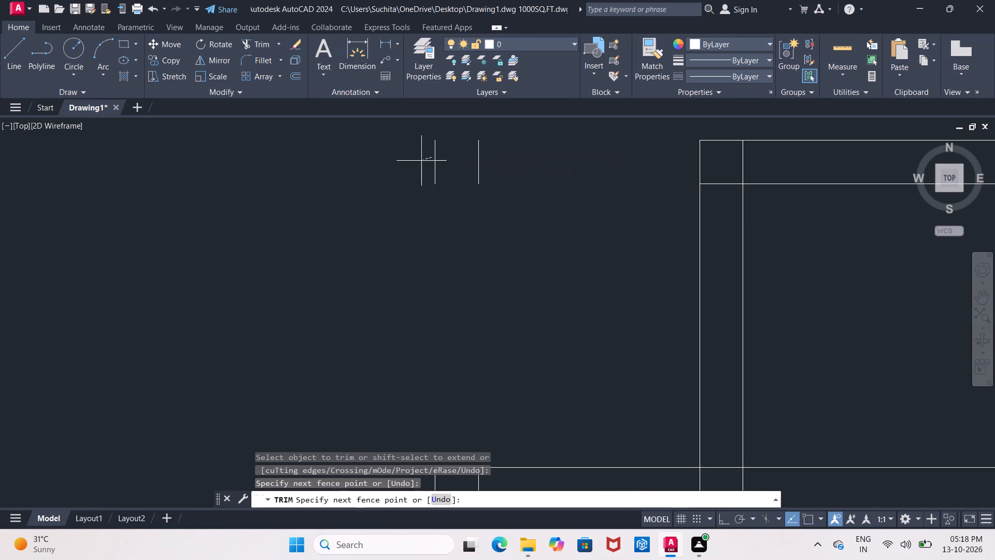
left_click_drag(415, 162, 400, 164)
left_click_drag(344, 160, 573, 177)
scroll(573, 177, "down", 4)
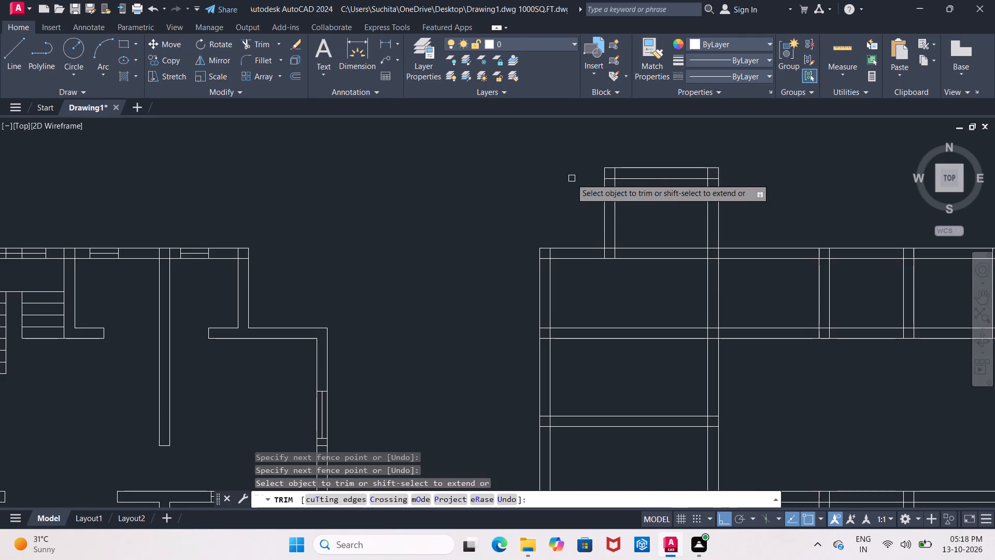
middle_click_drag(638, 213, 637, 213)
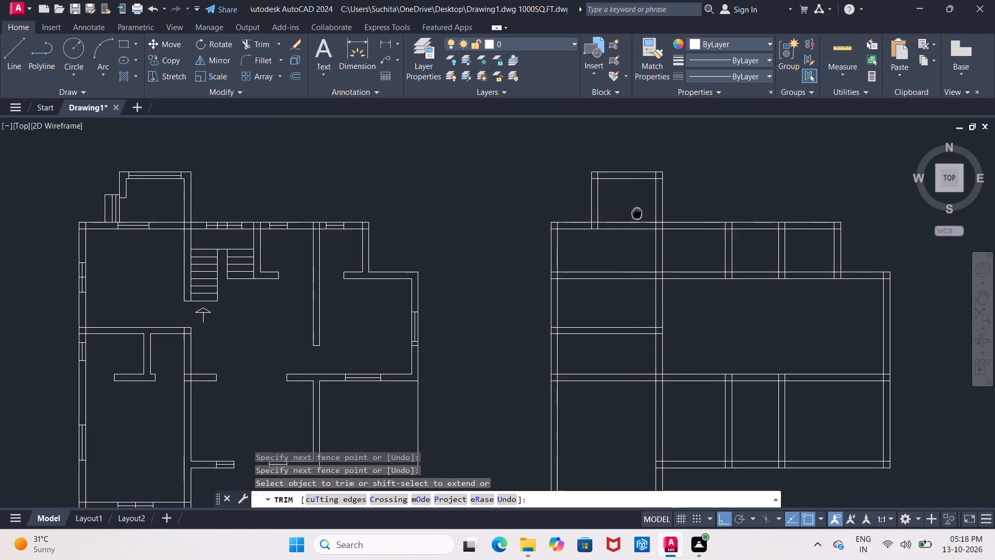
middle_click_drag(637, 213, 528, 181)
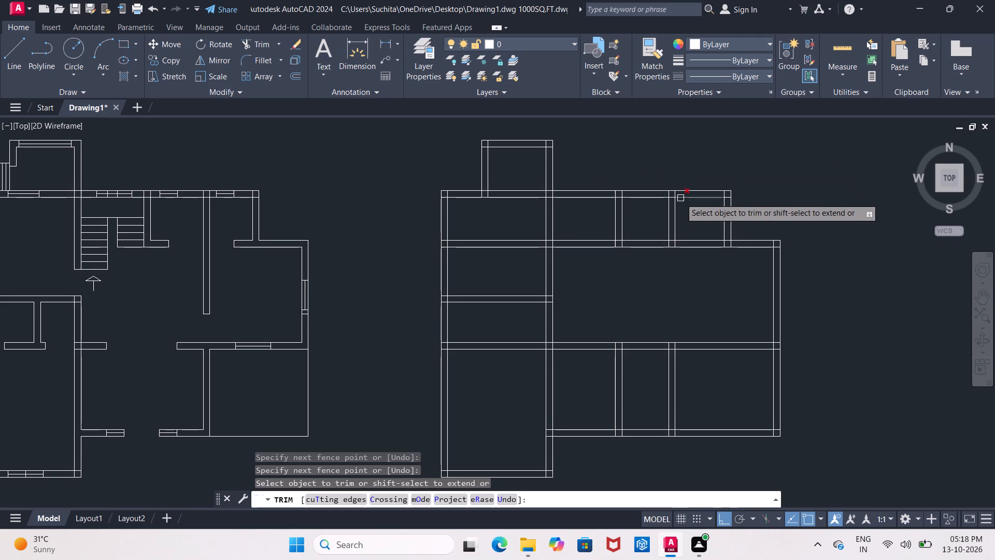
scroll(680, 198, "down", 2)
scroll(633, 204, "up", 2)
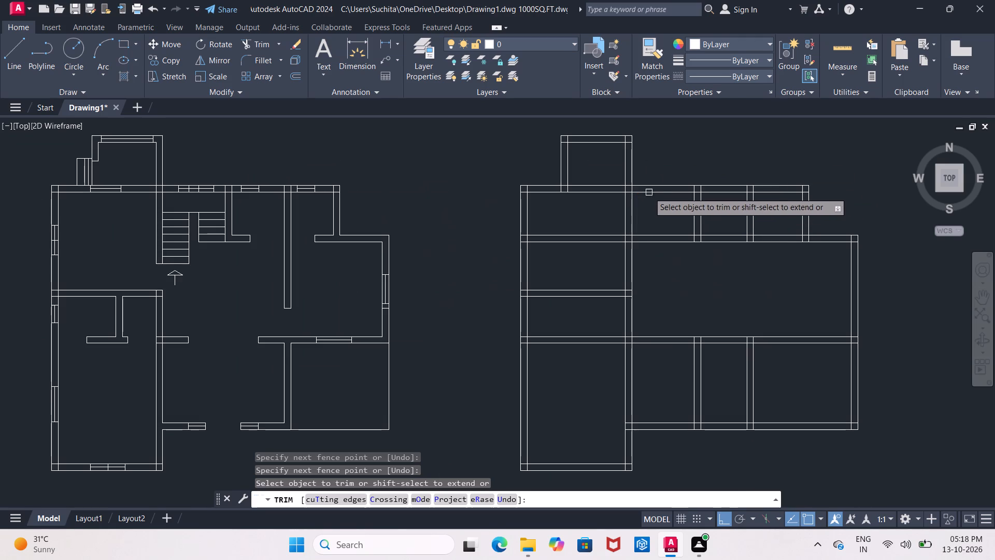
middle_click_drag(678, 170, 610, 164)
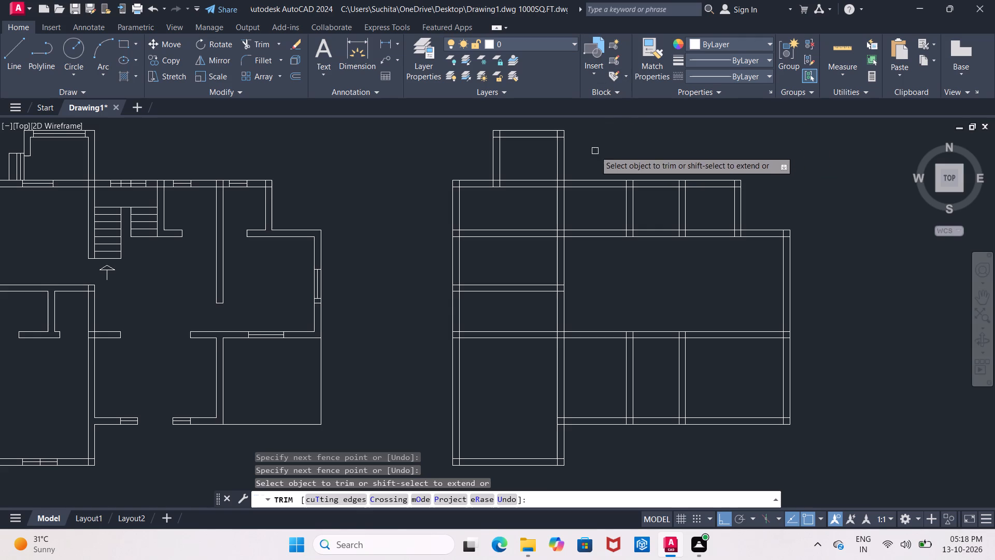
middle_click_drag(593, 145, 613, 164)
key("Escape")
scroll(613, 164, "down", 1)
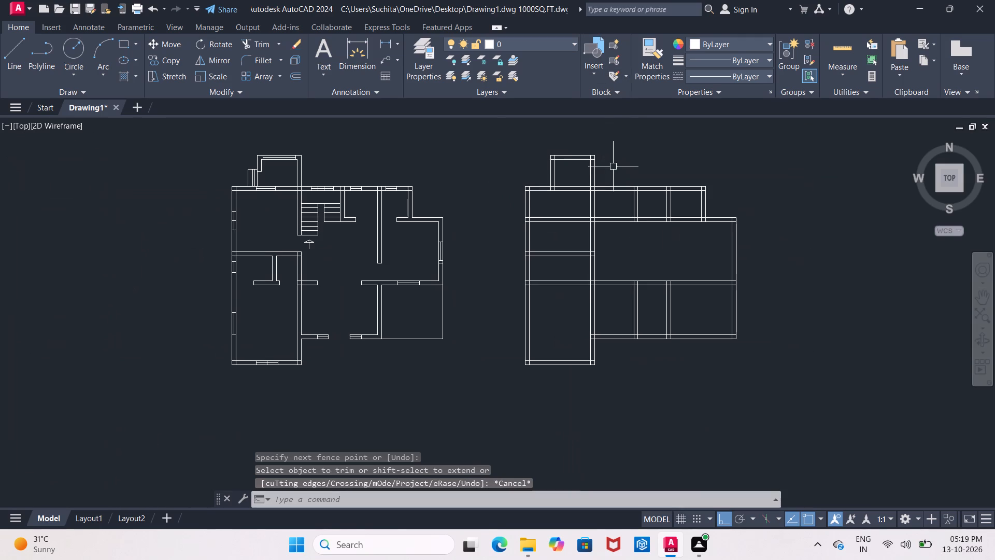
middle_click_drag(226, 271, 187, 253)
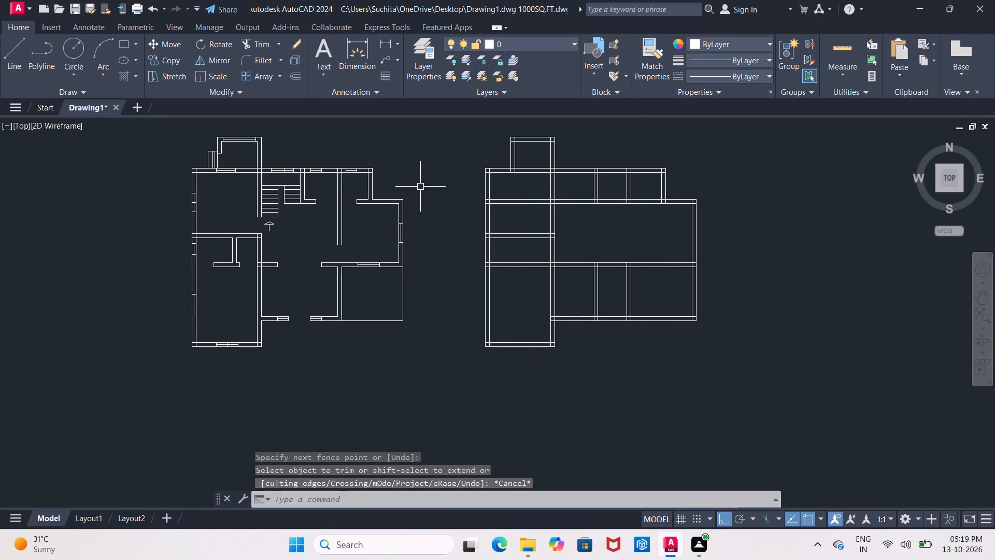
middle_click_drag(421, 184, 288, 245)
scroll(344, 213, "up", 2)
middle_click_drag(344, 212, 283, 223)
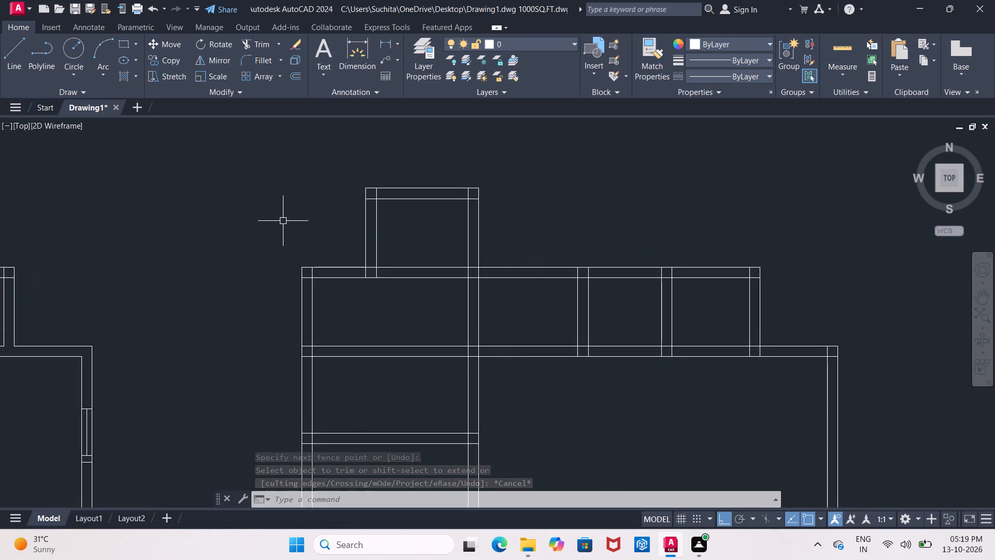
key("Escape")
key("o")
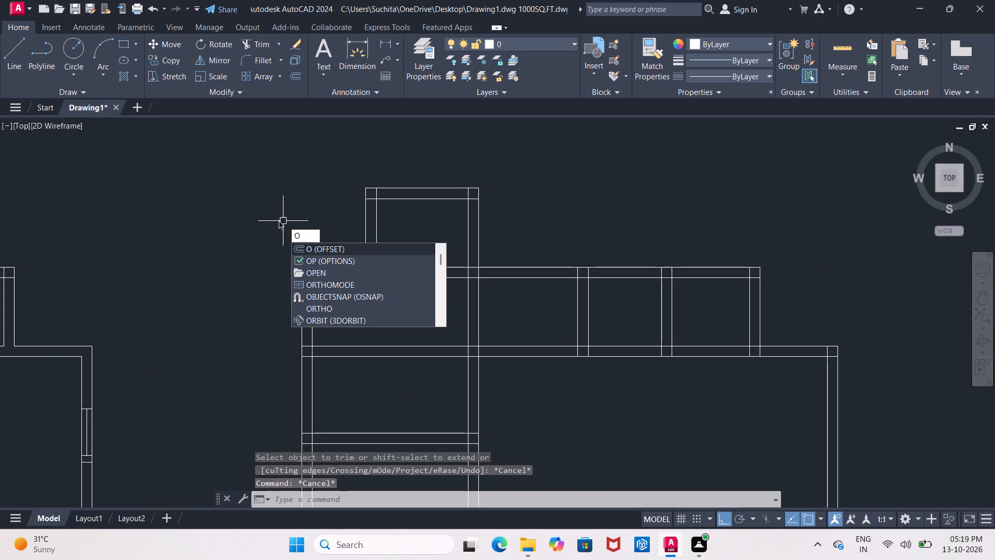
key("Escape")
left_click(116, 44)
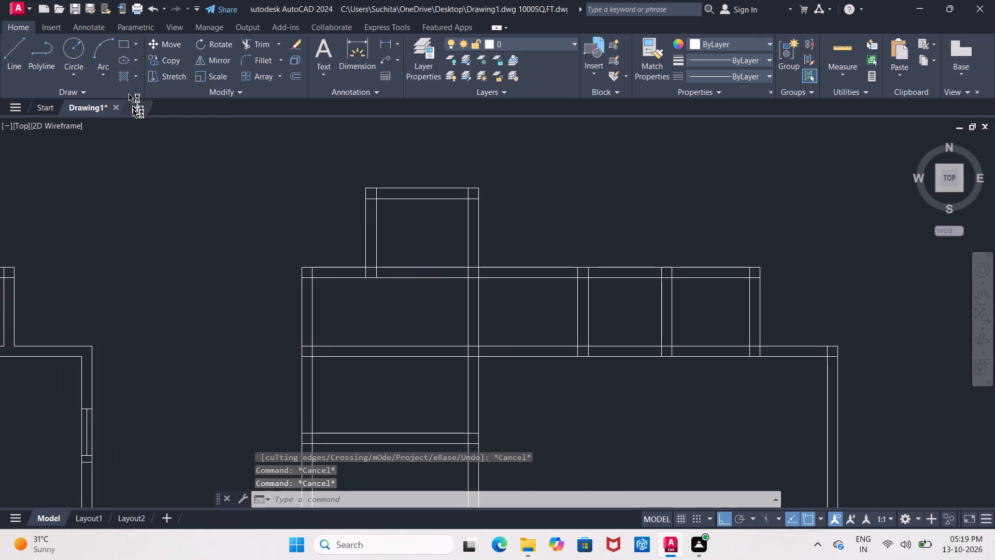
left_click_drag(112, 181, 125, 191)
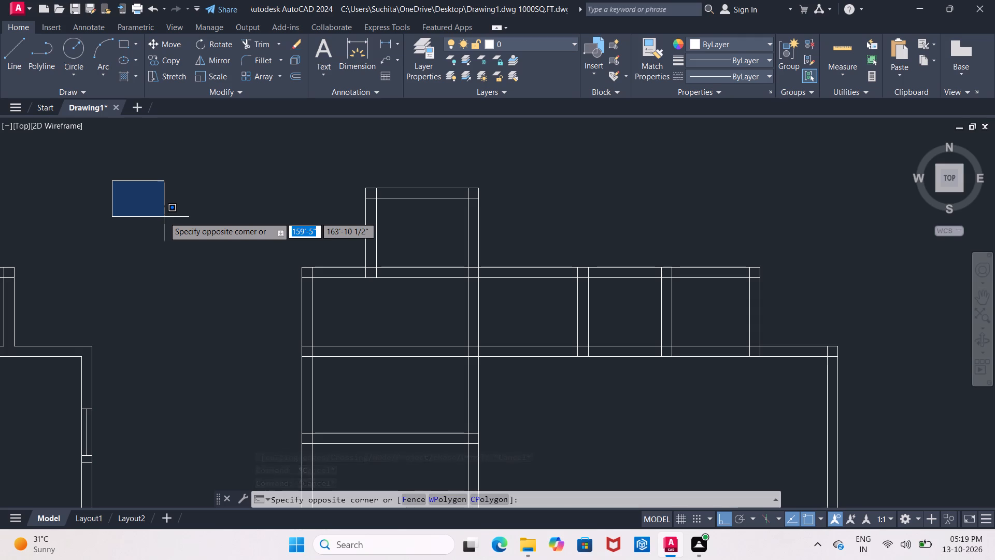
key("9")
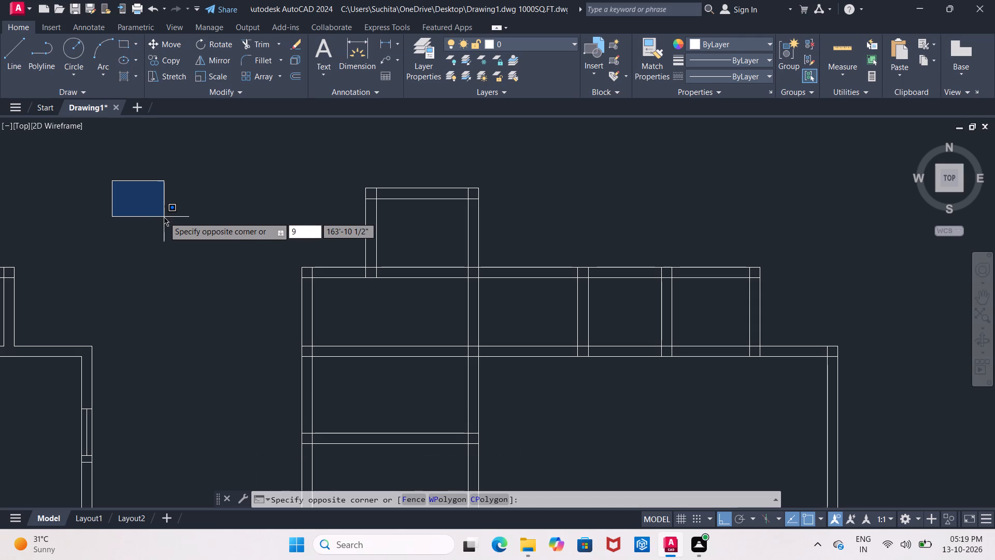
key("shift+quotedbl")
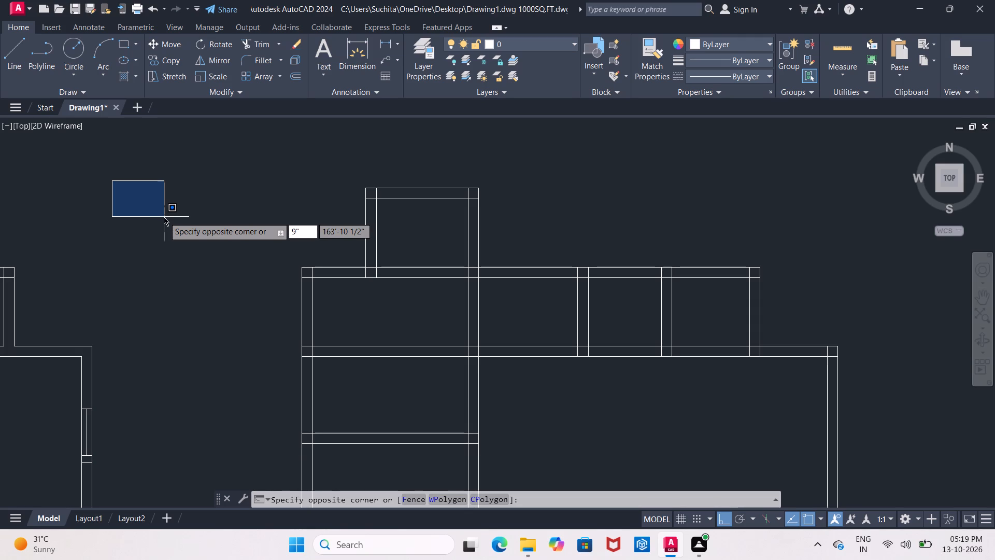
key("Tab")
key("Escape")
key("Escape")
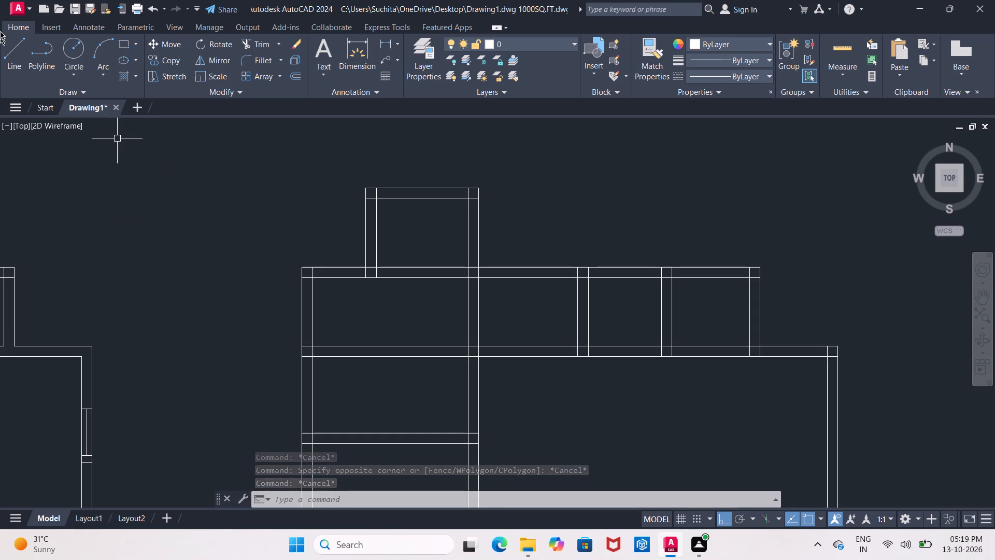
Draw a 9" by 9" rectangle in the empty space between the two plans, left of the copy's top room.
left_click(129, 47)
left_click(125, 165)
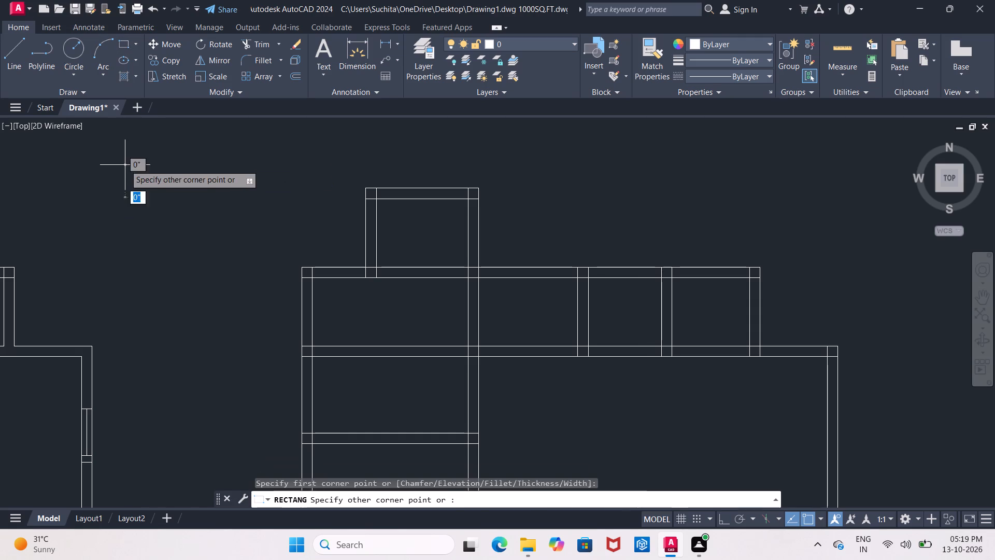
key("9")
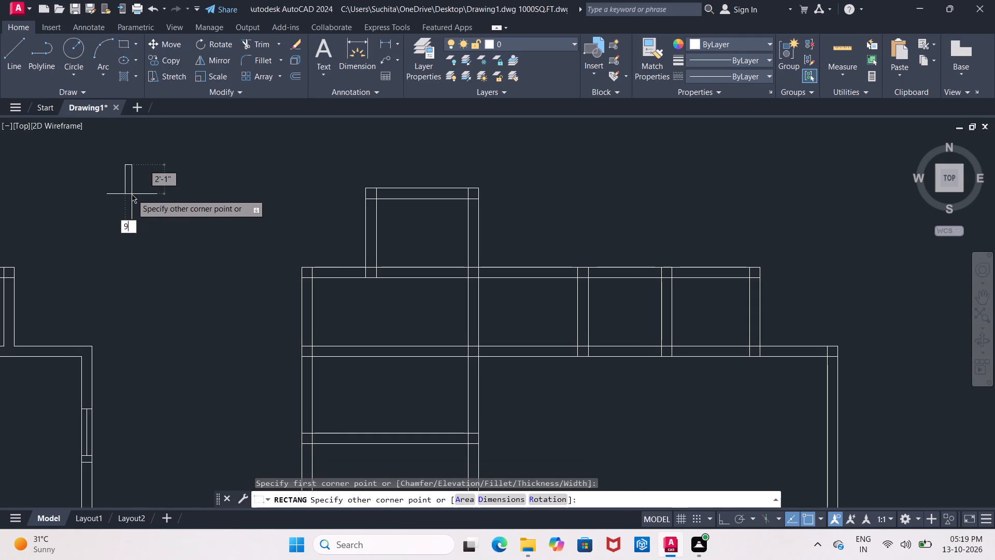
key("shift+quotedbl")
key("Tab")
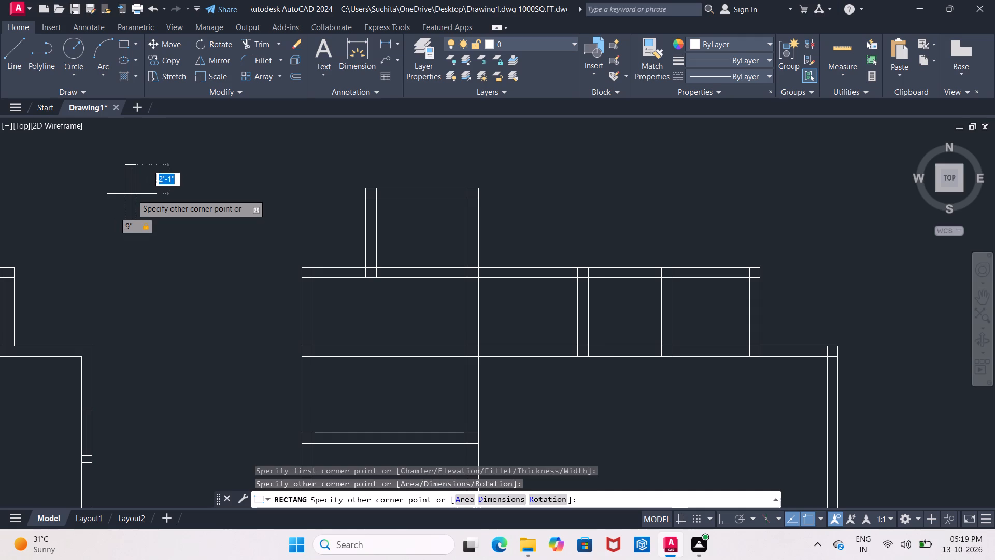
key("9")
key("shift+quotedbl")
key("Return")
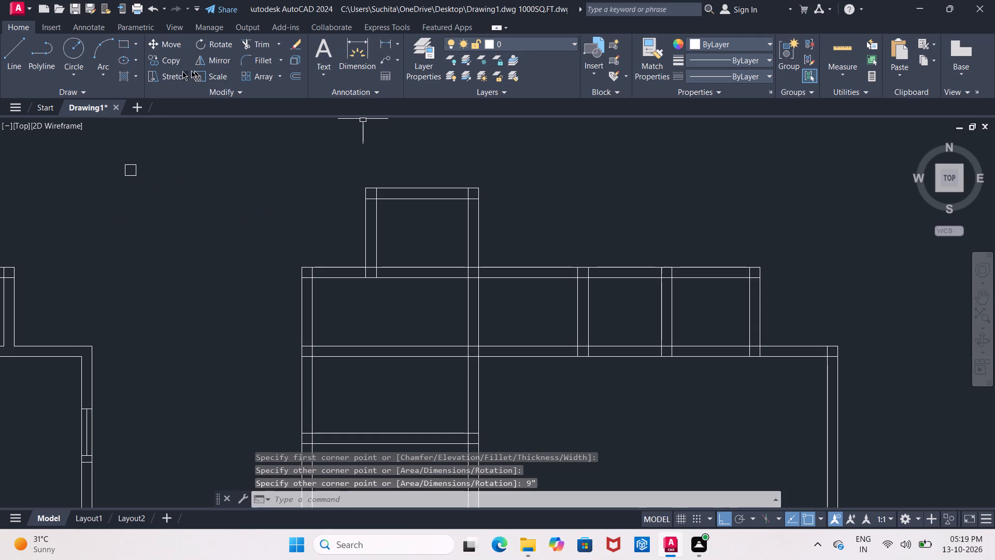
Hatch the inside of the 9" square with a solid fill coloured red.
left_click(123, 74)
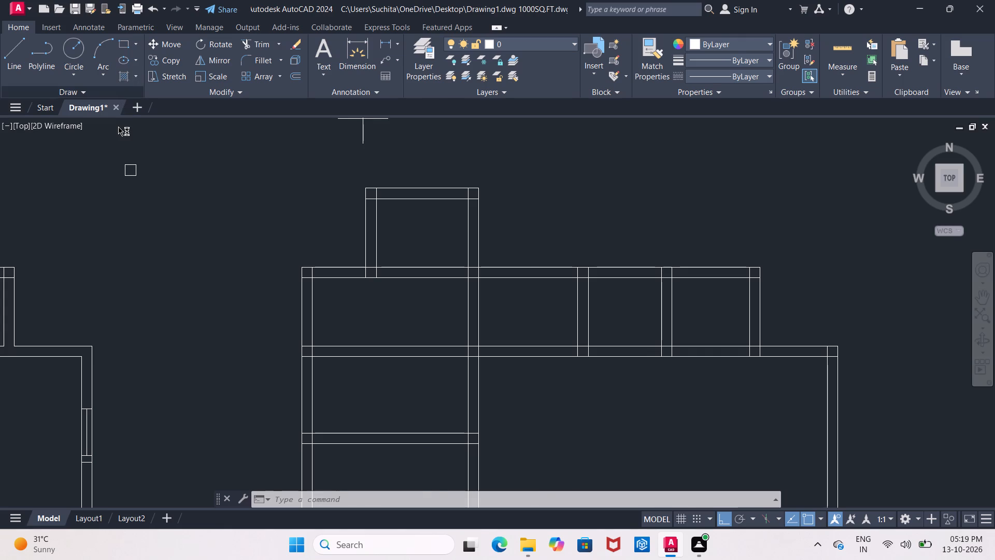
left_click(131, 57)
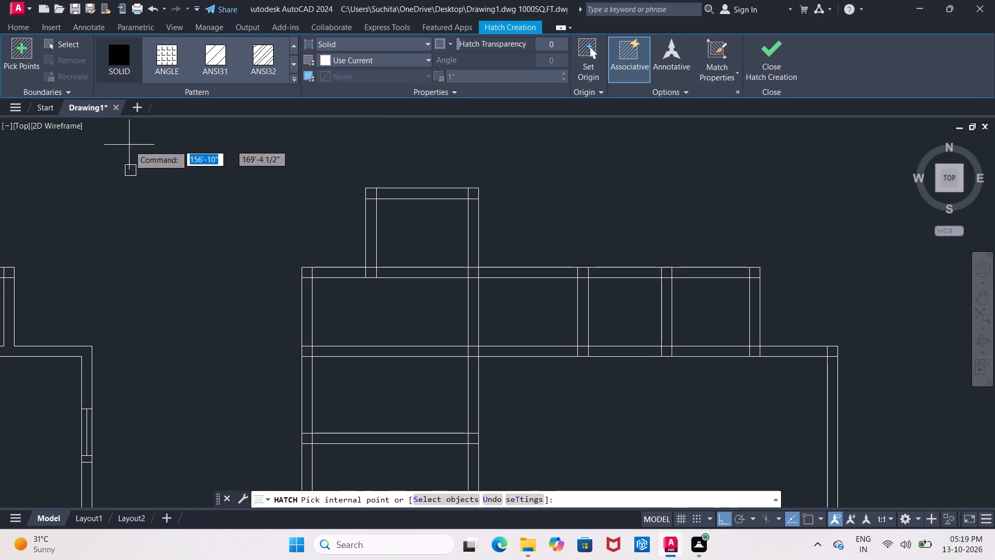
left_click(134, 170)
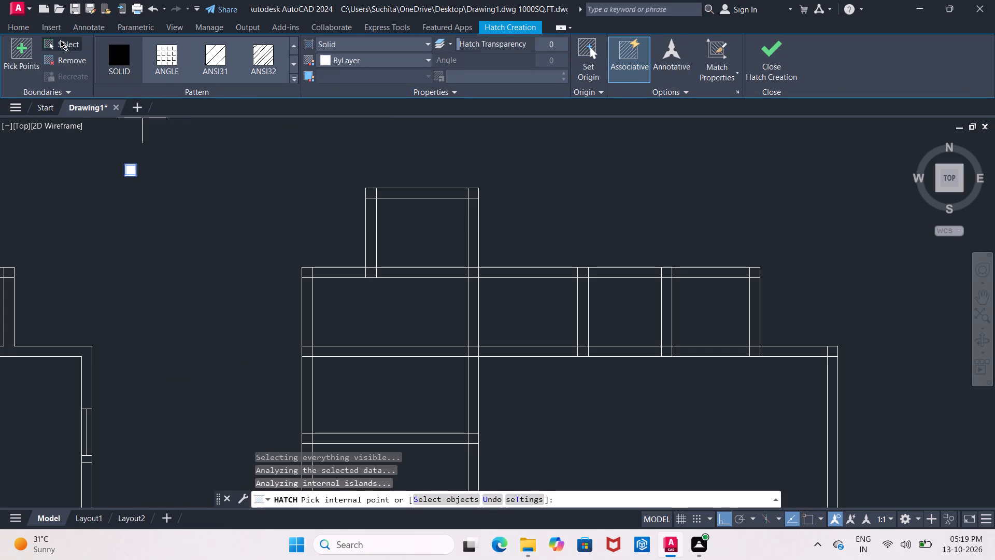
left_click(34, 30)
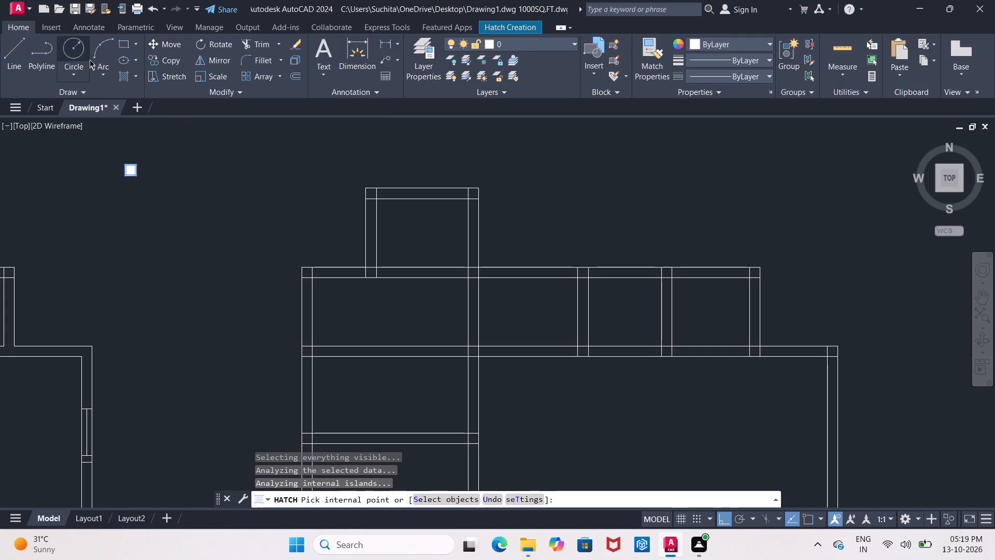
left_click(763, 47)
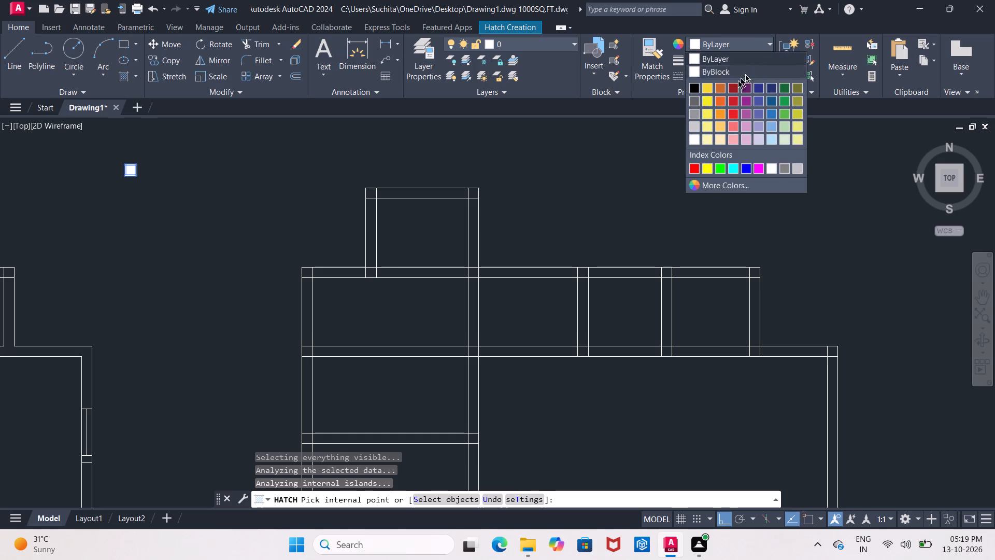
left_click(699, 169)
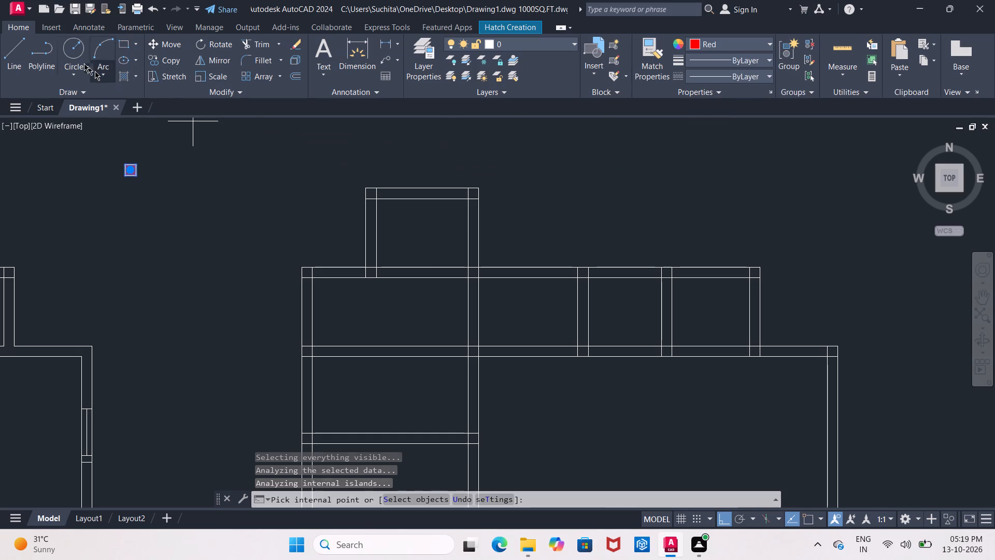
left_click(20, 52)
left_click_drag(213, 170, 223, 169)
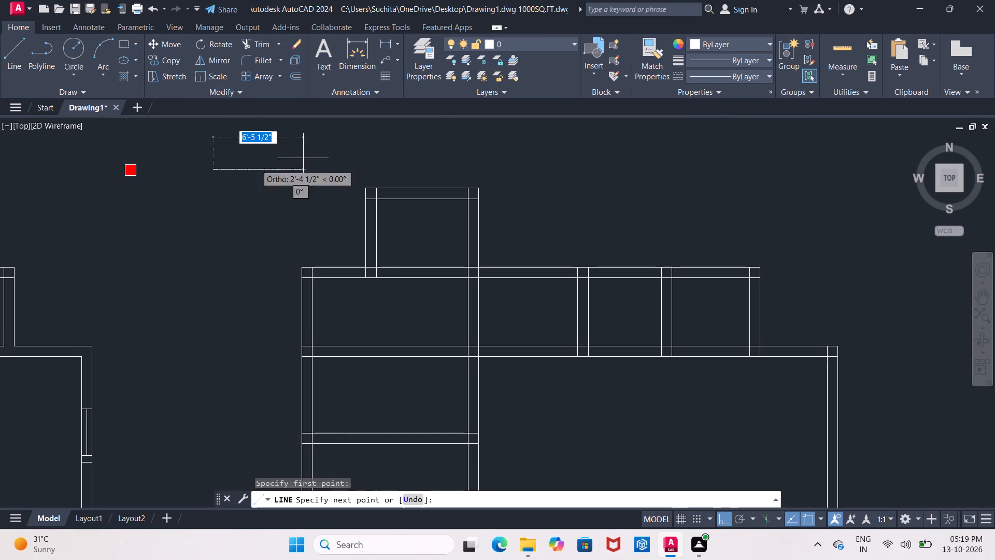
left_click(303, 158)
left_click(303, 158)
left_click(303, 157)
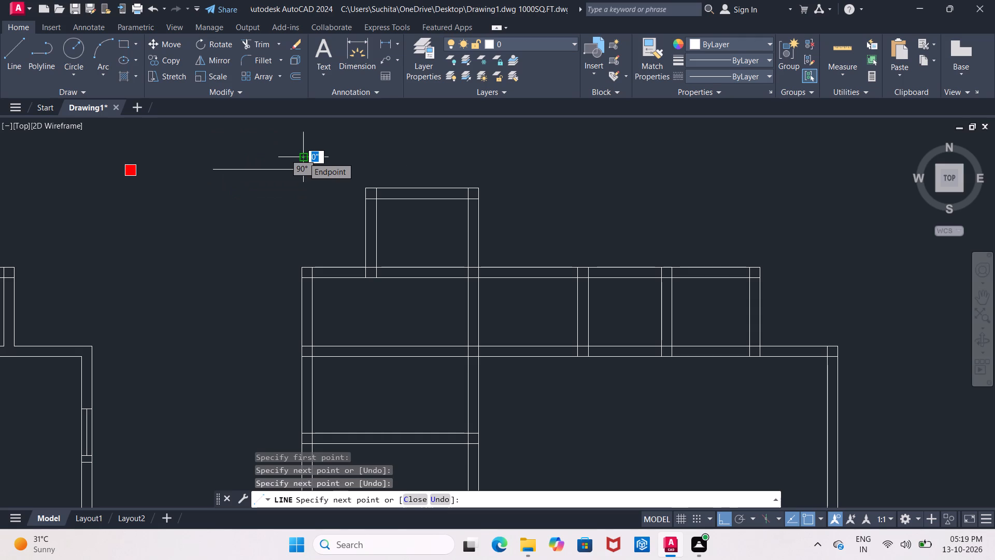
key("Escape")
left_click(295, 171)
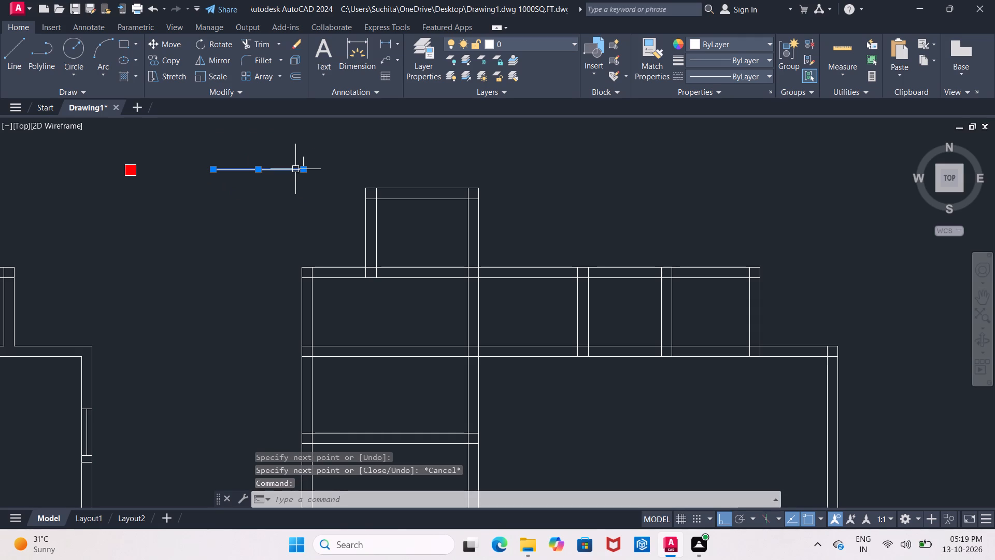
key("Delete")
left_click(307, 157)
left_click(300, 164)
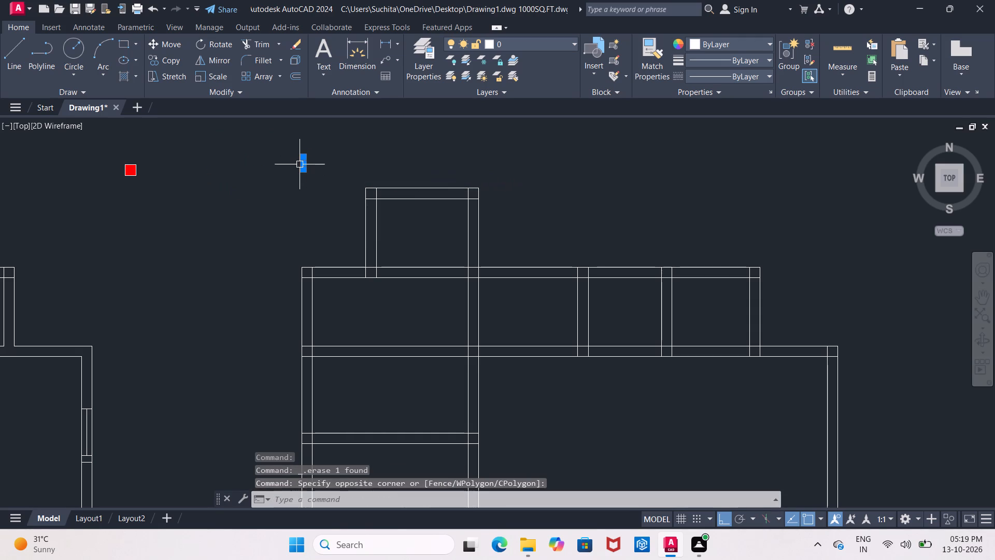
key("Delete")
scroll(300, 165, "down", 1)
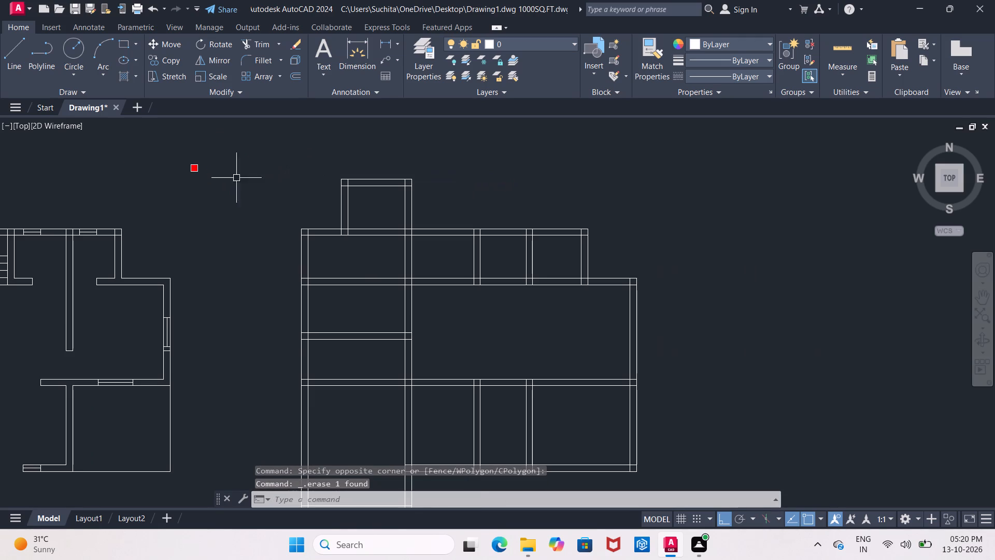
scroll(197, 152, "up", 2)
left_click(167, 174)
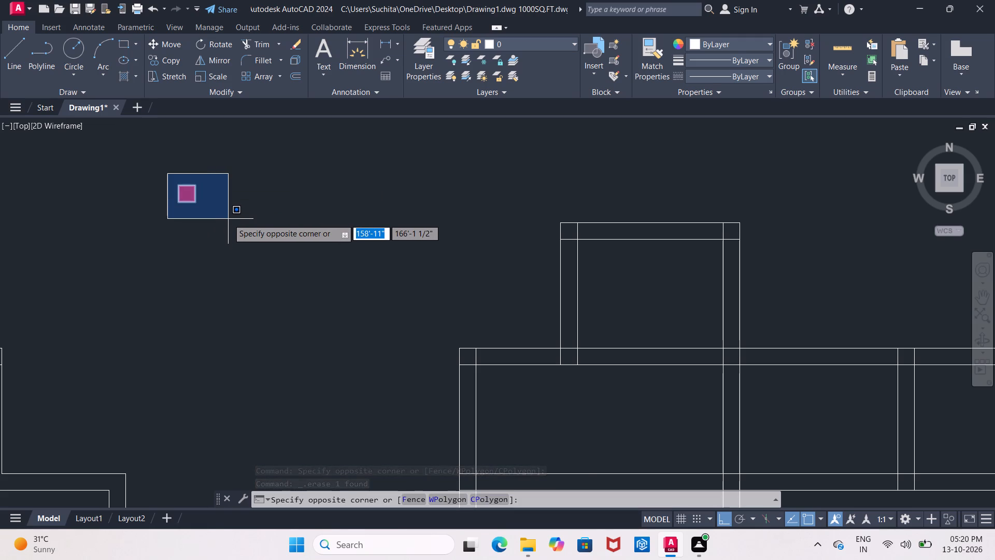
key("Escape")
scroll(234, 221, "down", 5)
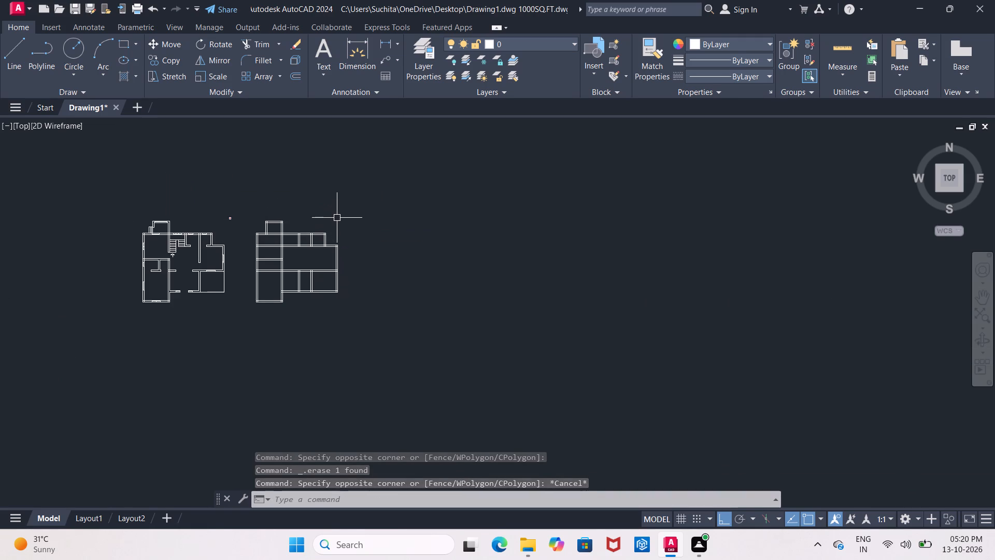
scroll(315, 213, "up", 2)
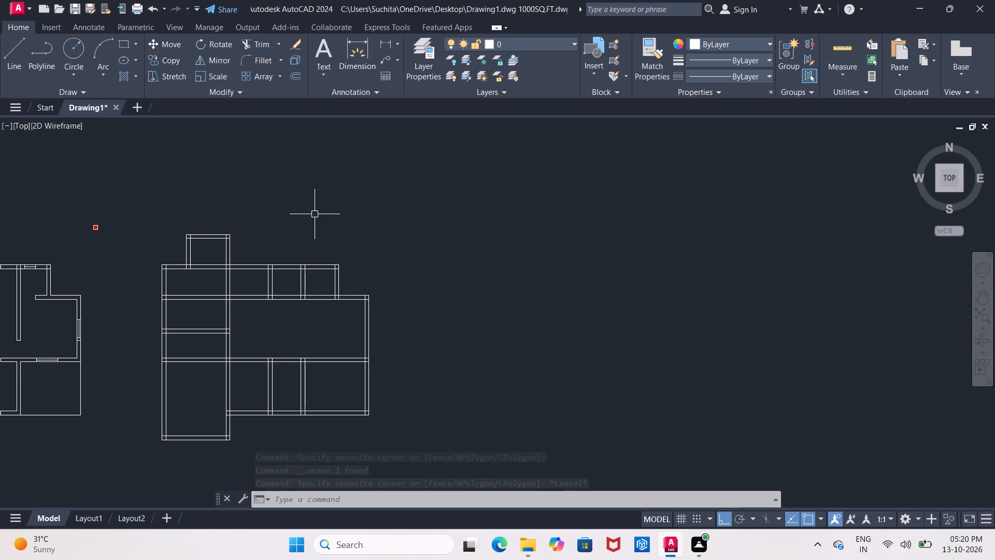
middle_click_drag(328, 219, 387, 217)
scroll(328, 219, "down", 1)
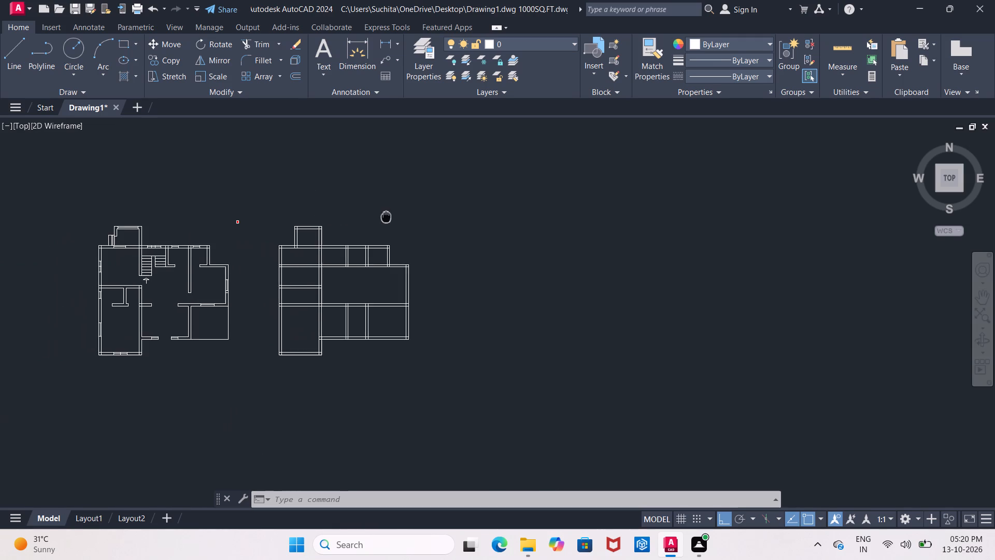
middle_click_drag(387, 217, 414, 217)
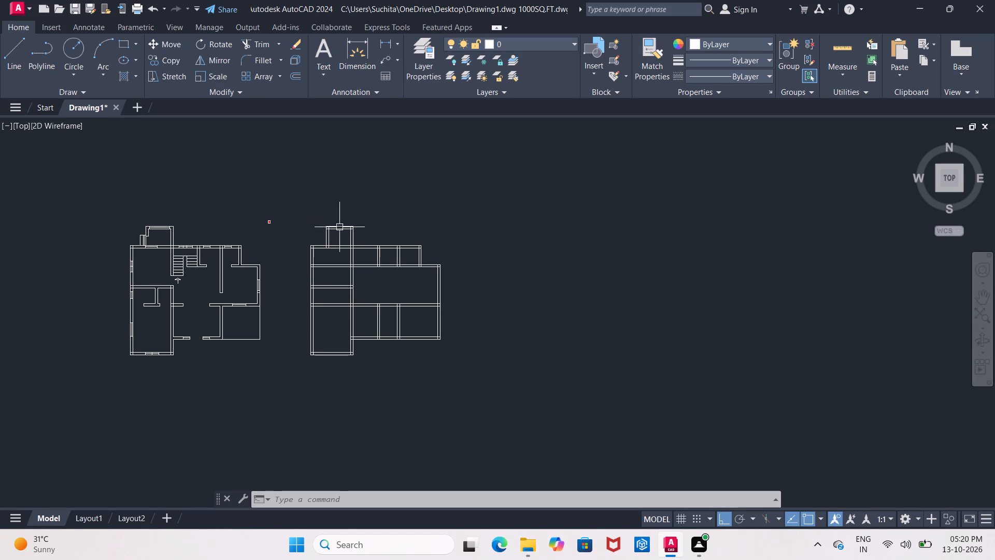
Extend both lines of the copy's second upper partition wall down to the long horizontal wall across the middle.
scroll(346, 227, "up", 2)
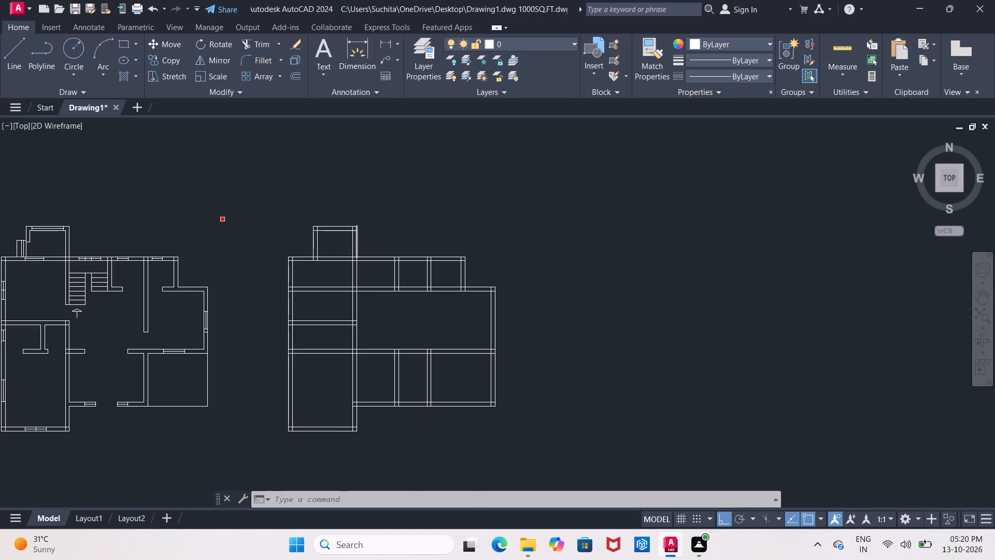
key("Escape")
key("e")
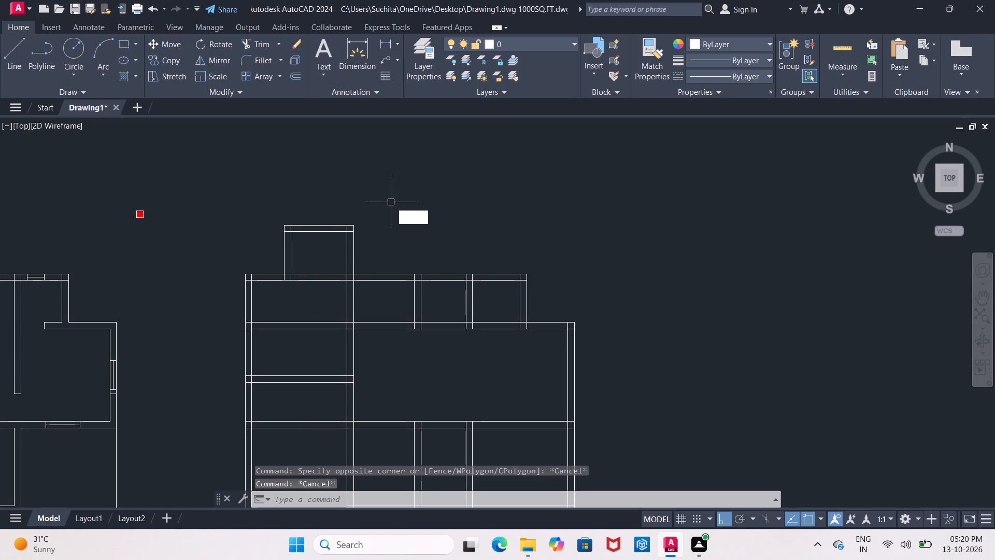
key("x")
left_click(441, 225)
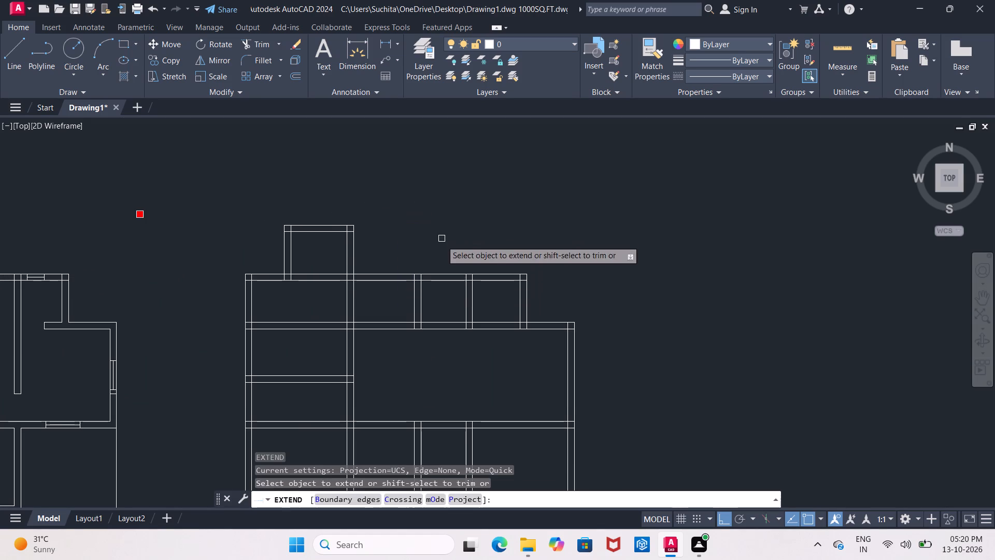
left_click(464, 308)
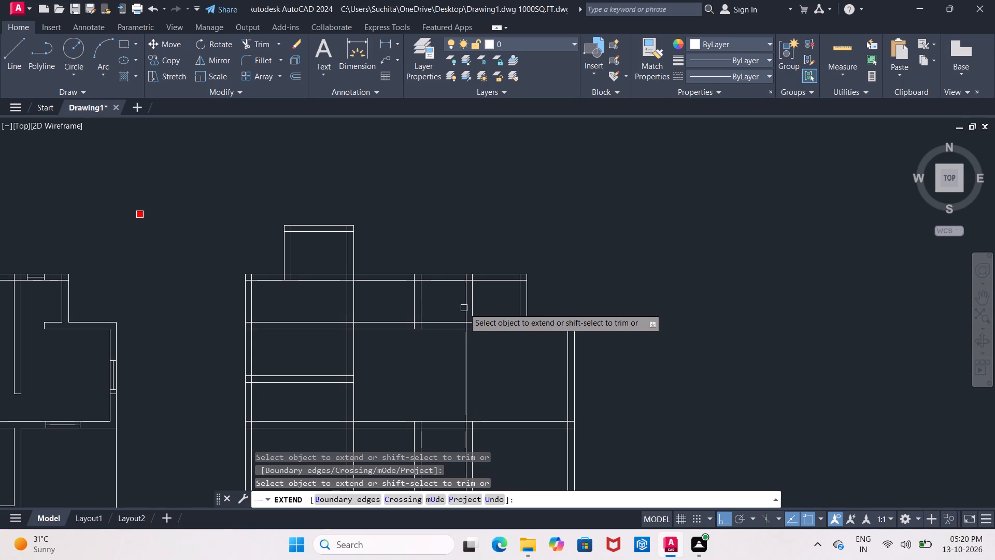
left_click(475, 312)
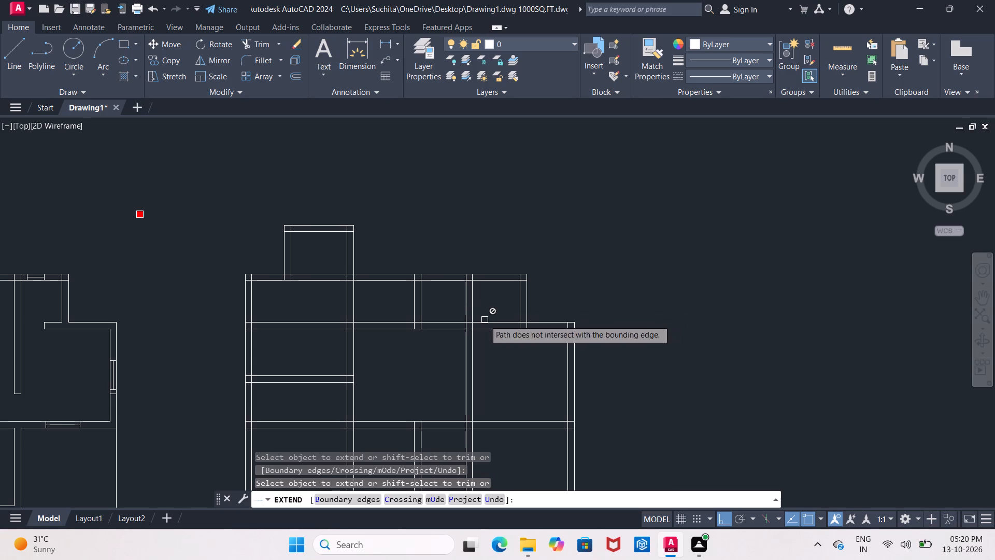
Extend the end line of the first plan's free-standing vertical wall across to the inner line of the copy's left outer wall.
middle_click_drag(485, 320, 495, 243)
scroll(492, 284, "down", 1)
middle_click_drag(492, 294, 489, 276)
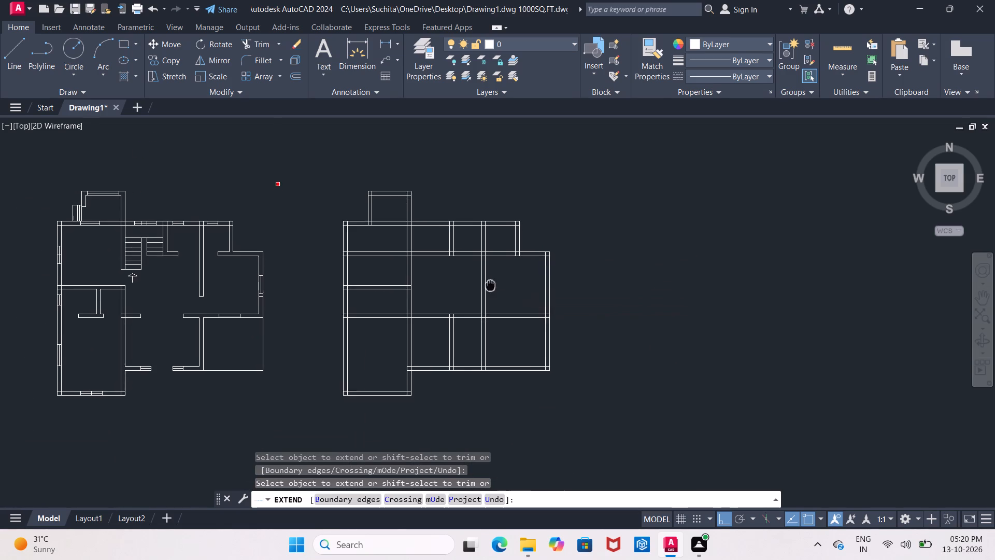
middle_click_drag(489, 276, 485, 226)
scroll(453, 239, "up", 1)
middle_click_drag(453, 239, 460, 239)
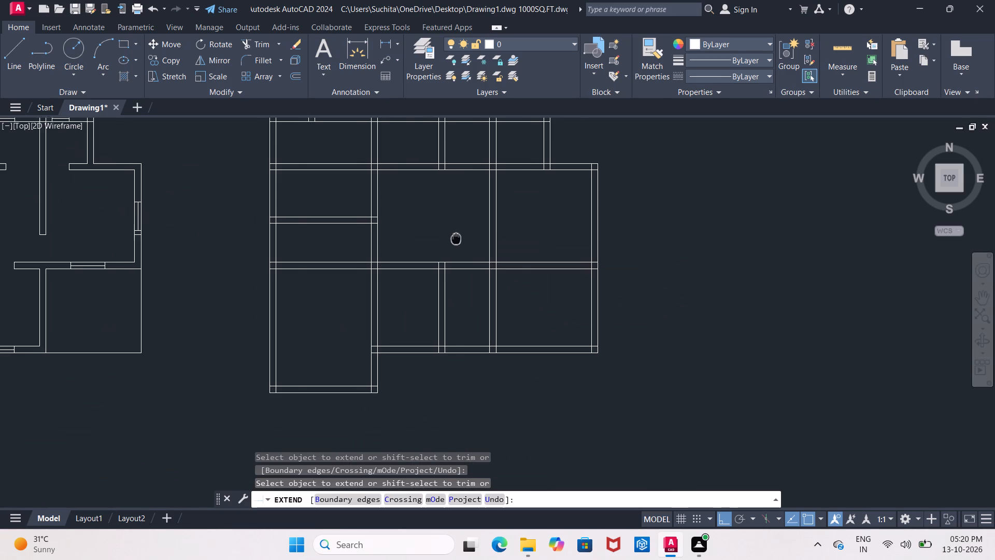
middle_click_drag(460, 239, 339, 219)
scroll(417, 219, "up", 1)
middle_click_drag(418, 223, 433, 232)
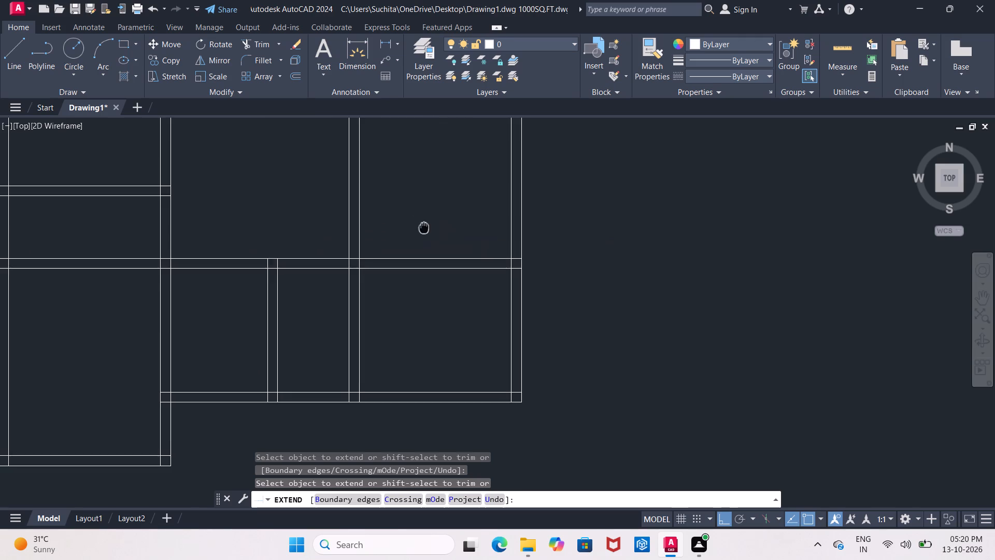
middle_click_drag(433, 232, 605, 248)
scroll(459, 229, "down", 2)
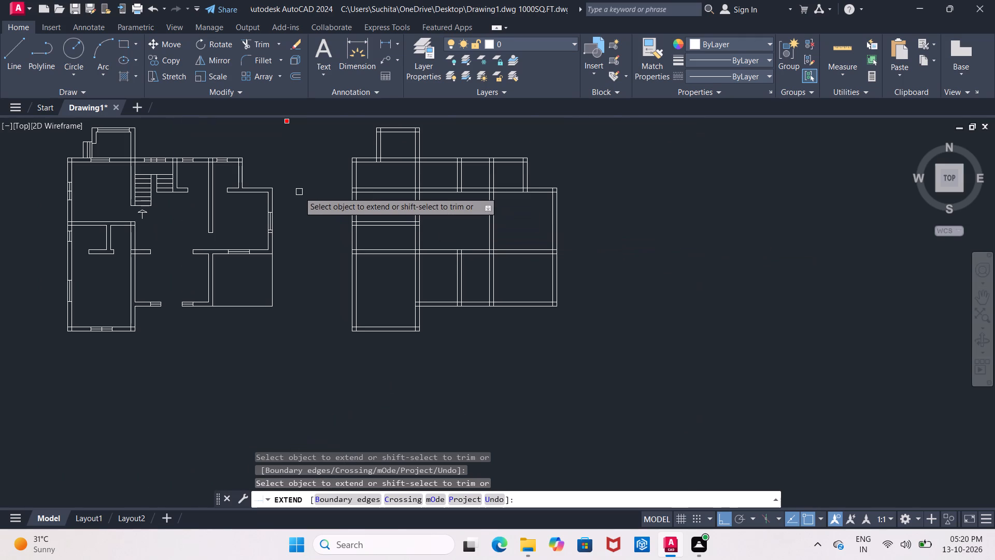
key("Escape")
type("EX")
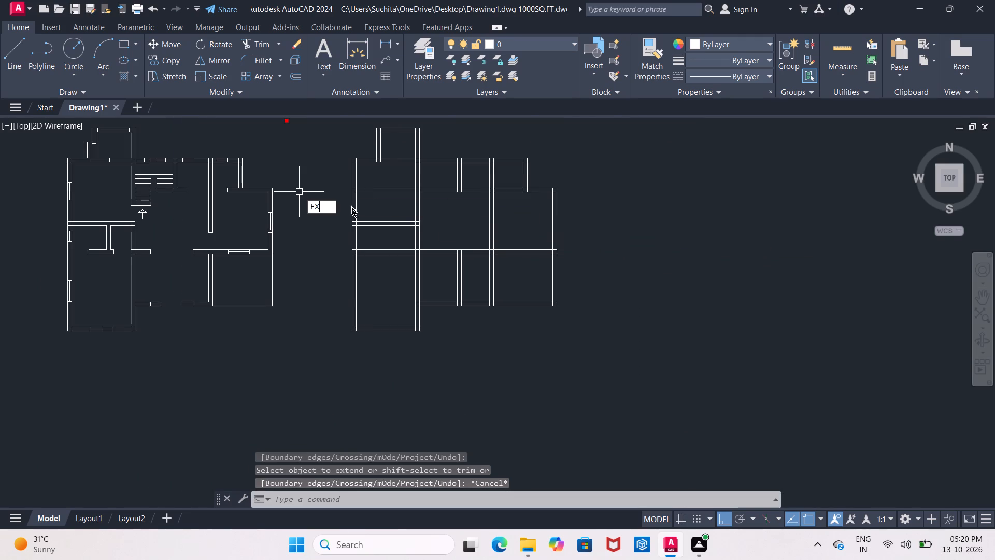
left_click(349, 217)
scroll(193, 237, "up", 3)
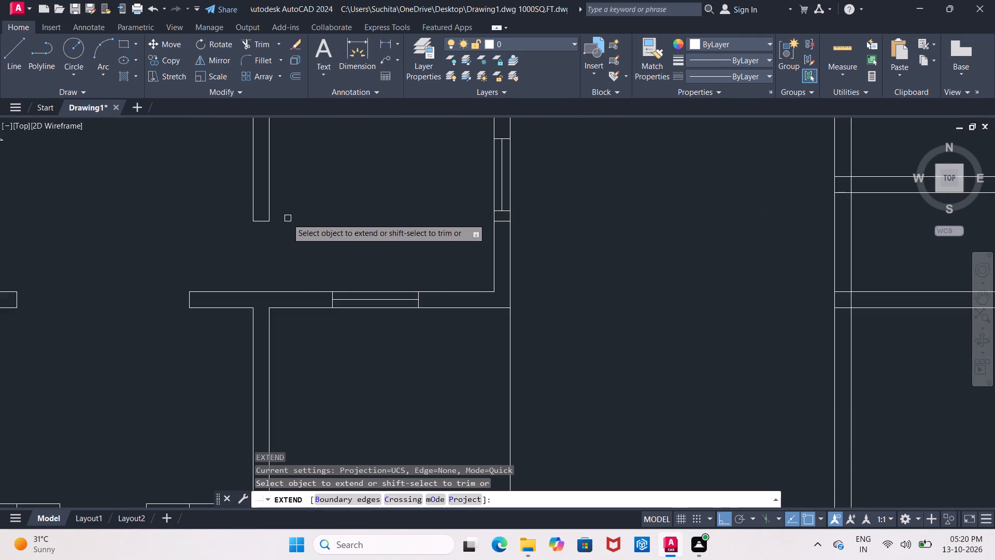
left_click(264, 220)
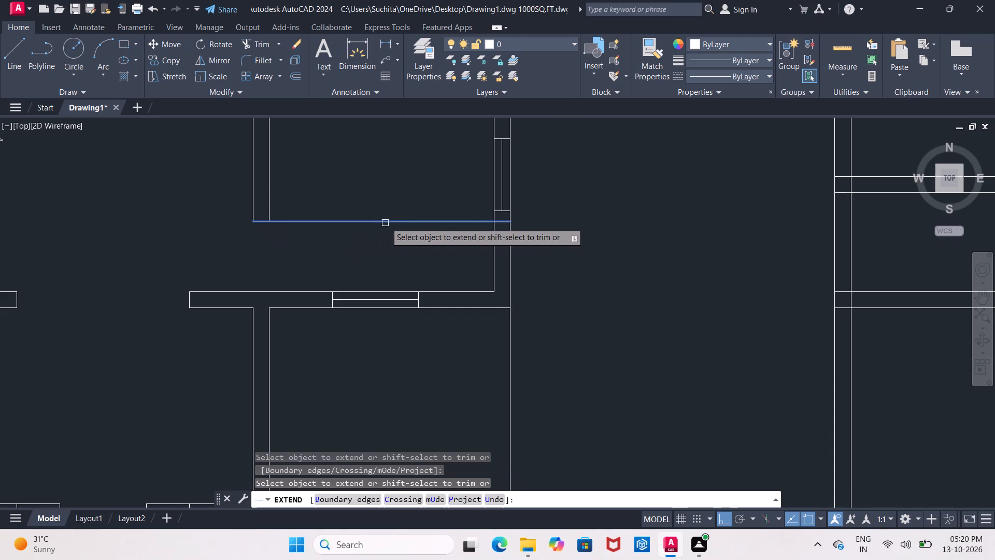
left_click(394, 217)
left_click(431, 221)
left_click(462, 221)
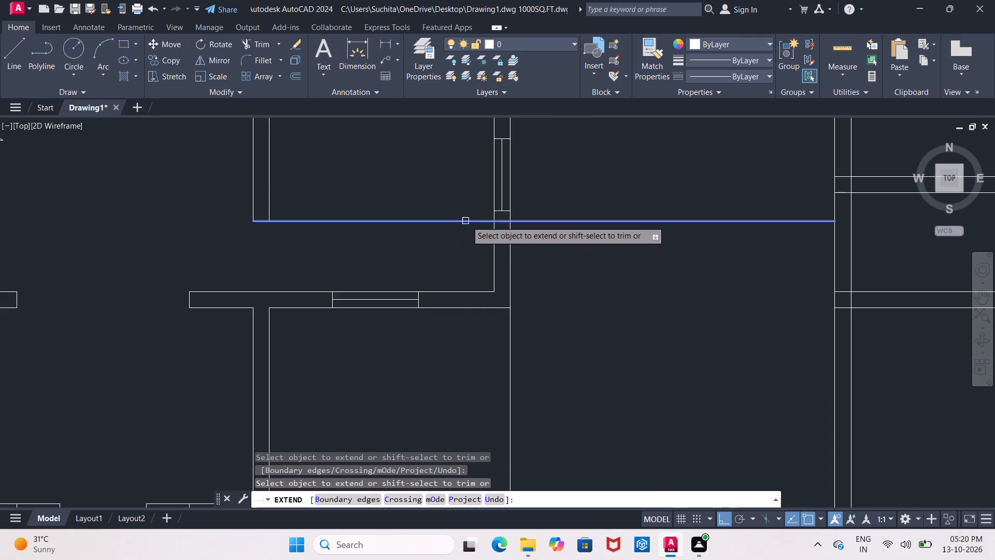
left_click(472, 221)
left_click(472, 221)
left_click(586, 222)
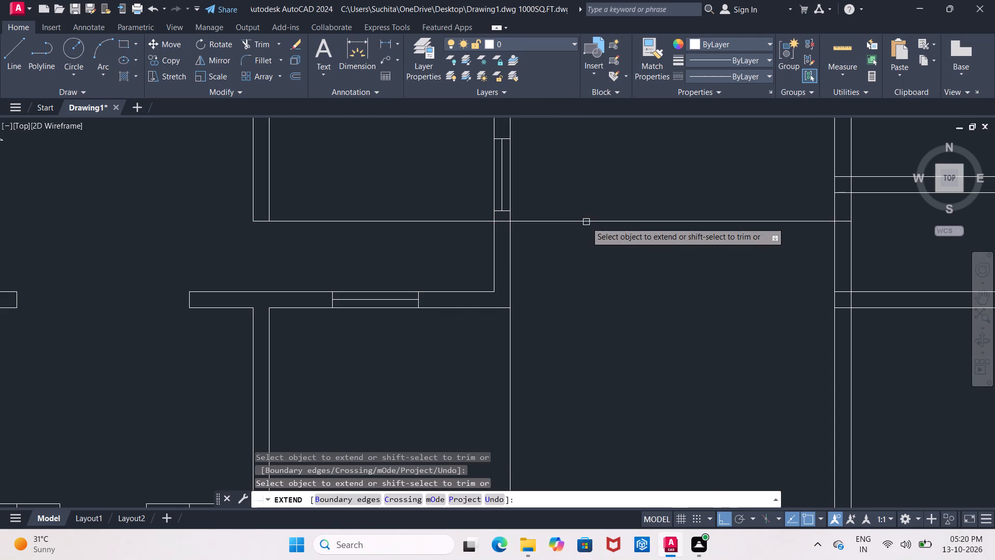
Continue extending that wall-end line across the copy to the far line of the newly extended vertical wall.
middle_click_drag(590, 221, 234, 209)
left_click(333, 206)
left_click(377, 213)
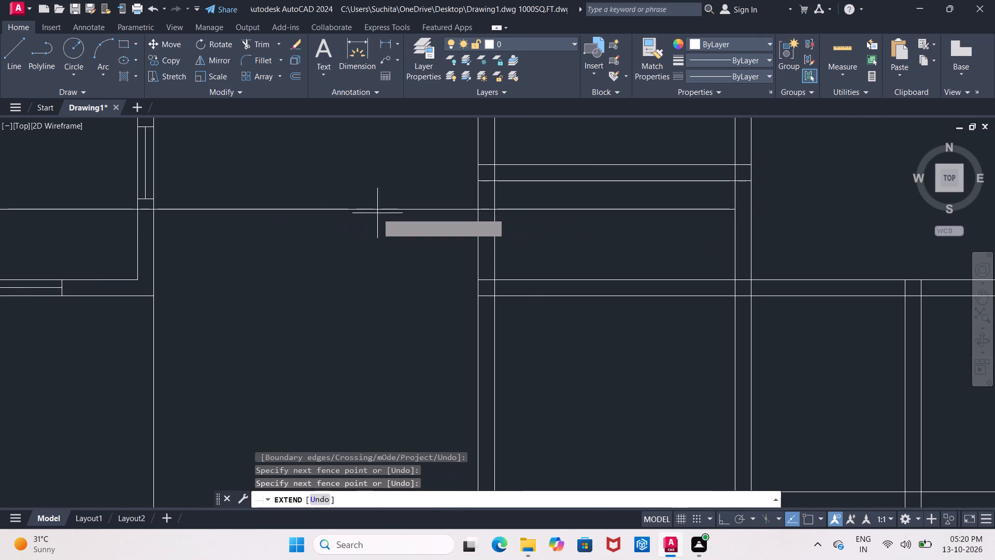
middle_click_drag(488, 209, 188, 211)
left_click(275, 208)
left_click(333, 211)
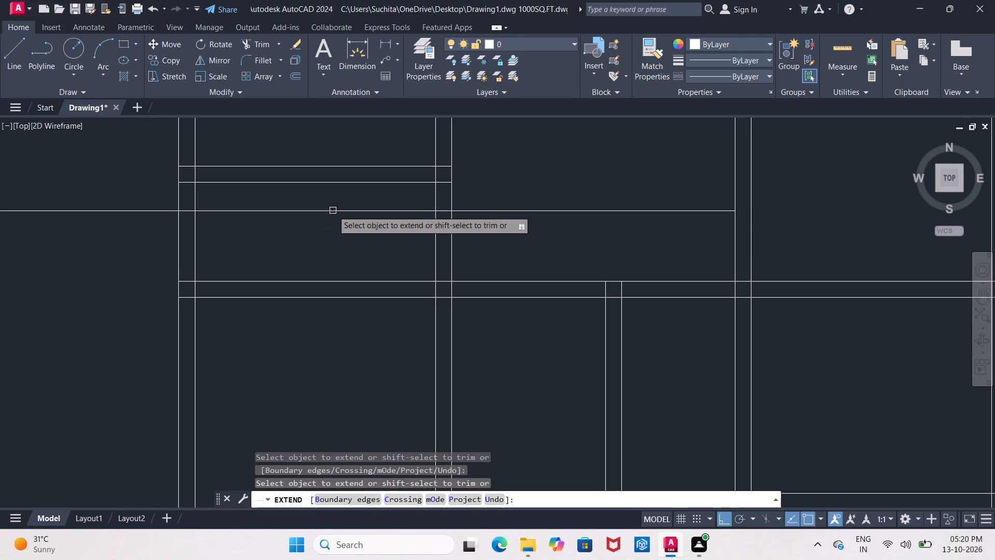
middle_click_drag(382, 215, 149, 217)
left_click(354, 211)
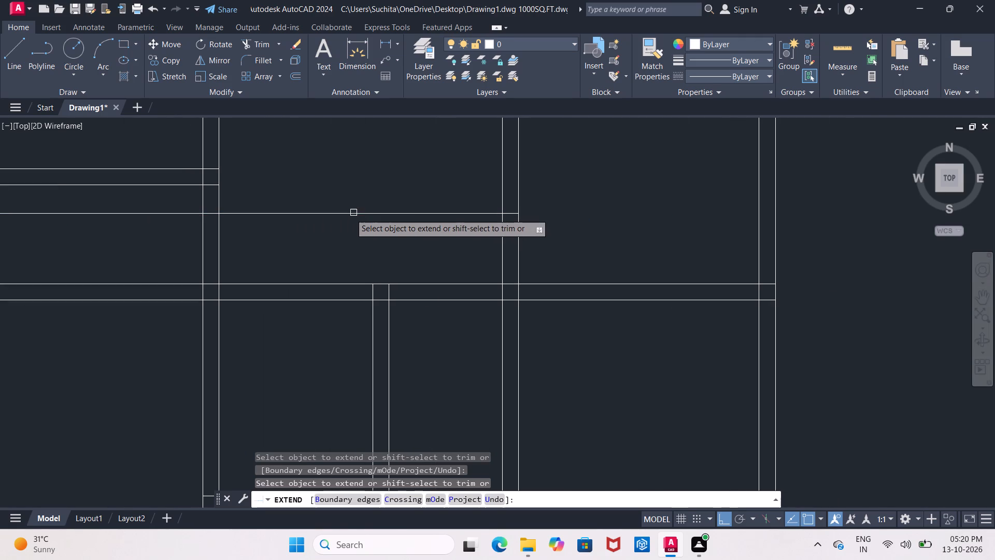
key("Escape")
Trim away the copy's extended vertical wall lines between the carried-over end line and the horizontal wall below.
type("TR")
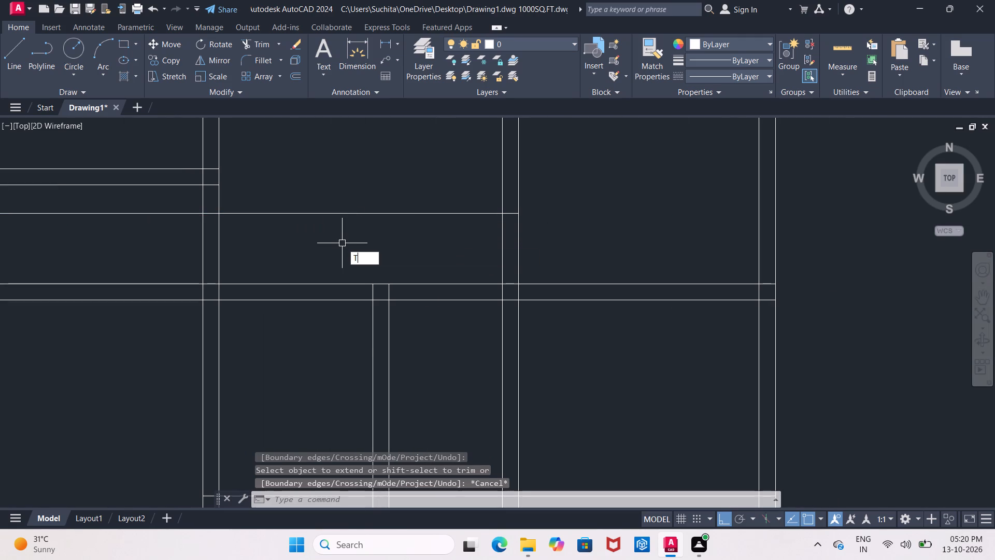
key("Return")
scroll(349, 242, "down", 2)
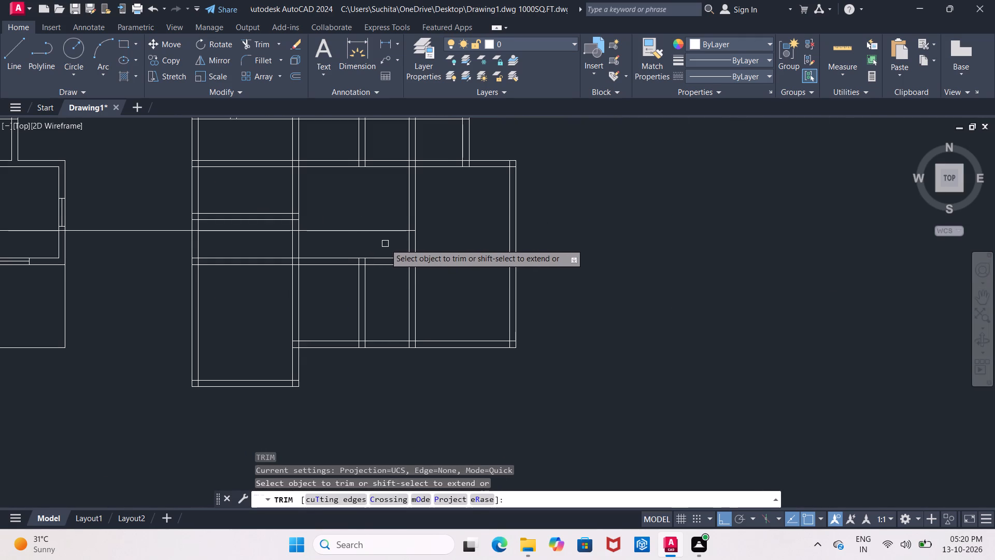
left_click_drag(387, 242, 464, 239)
Trim away the carried-over line left of the shortened vertical wall, leaving only the short cap closing the wall's lower end.
left_click_drag(365, 216, 367, 244)
scroll(290, 236, "up", 3)
left_click(306, 216)
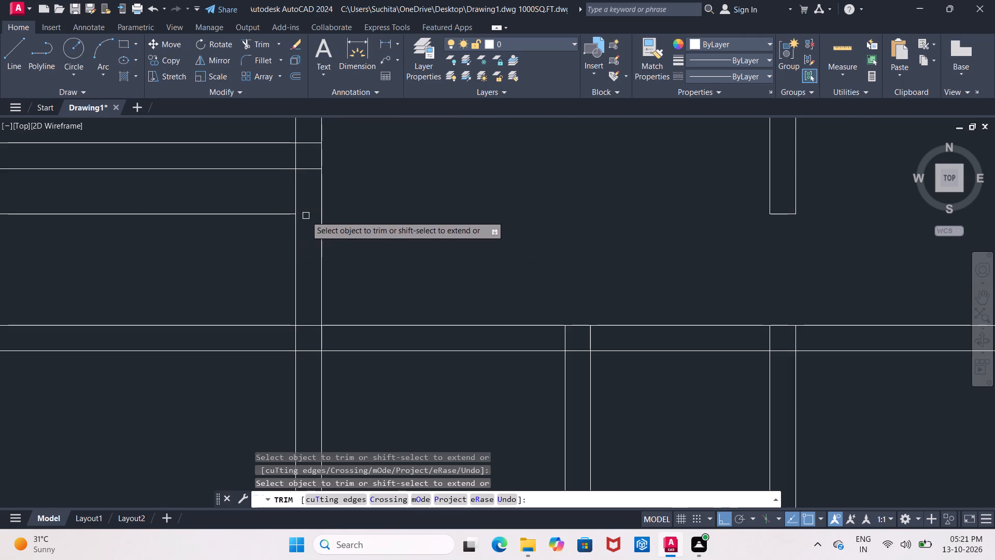
left_click(254, 217)
scroll(255, 217, "down", 2)
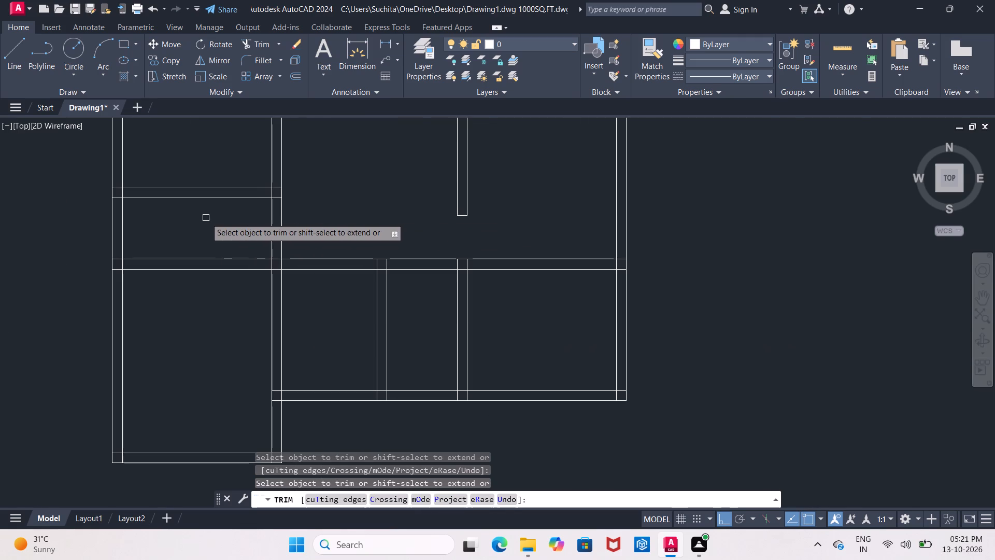
scroll(206, 218, "down", 2)
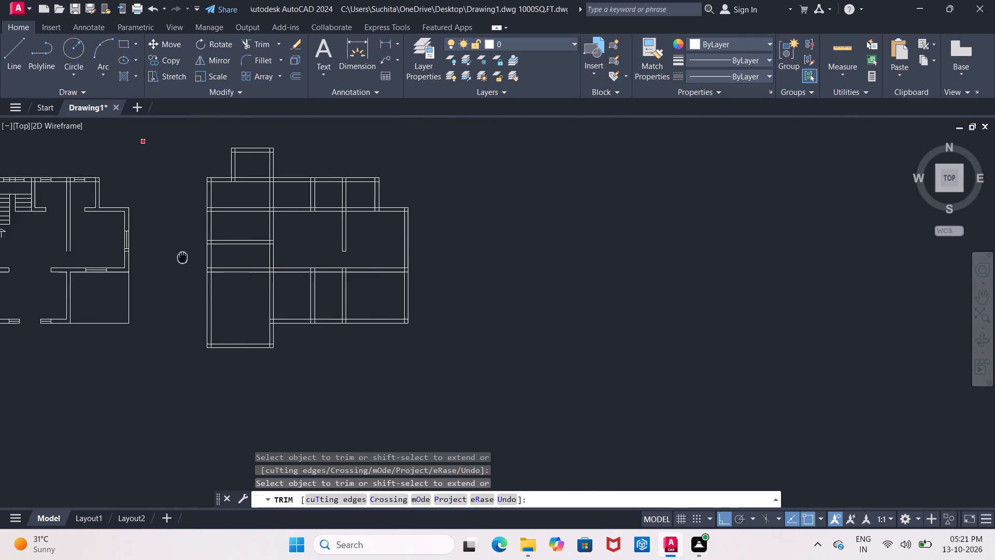
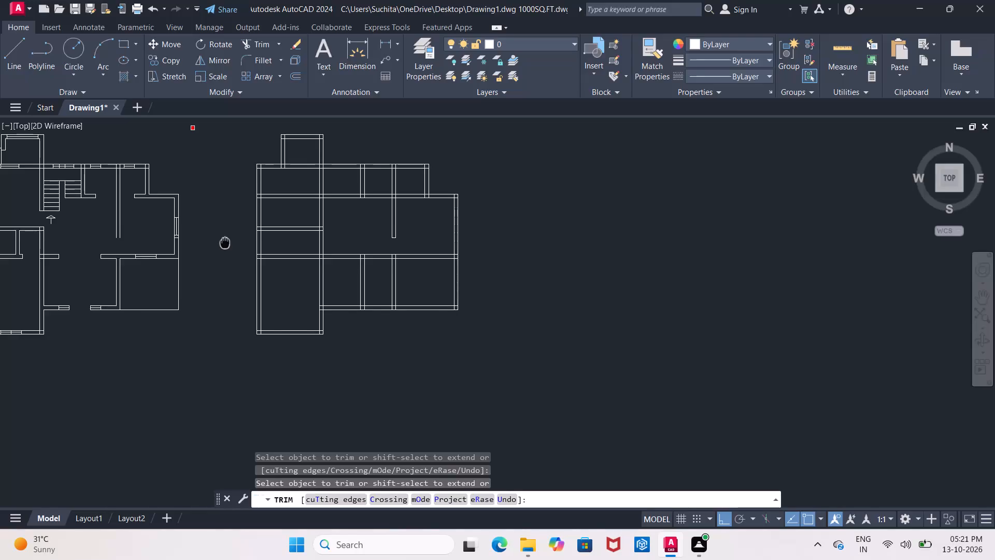
Copy the red hatched column by its upper-left corner onto the second plan's upper-left outer wall corner, with Ortho off.
scroll(225, 243, "up", 2)
middle_click_drag(225, 243, 225, 297)
scroll(225, 297, "down", 1)
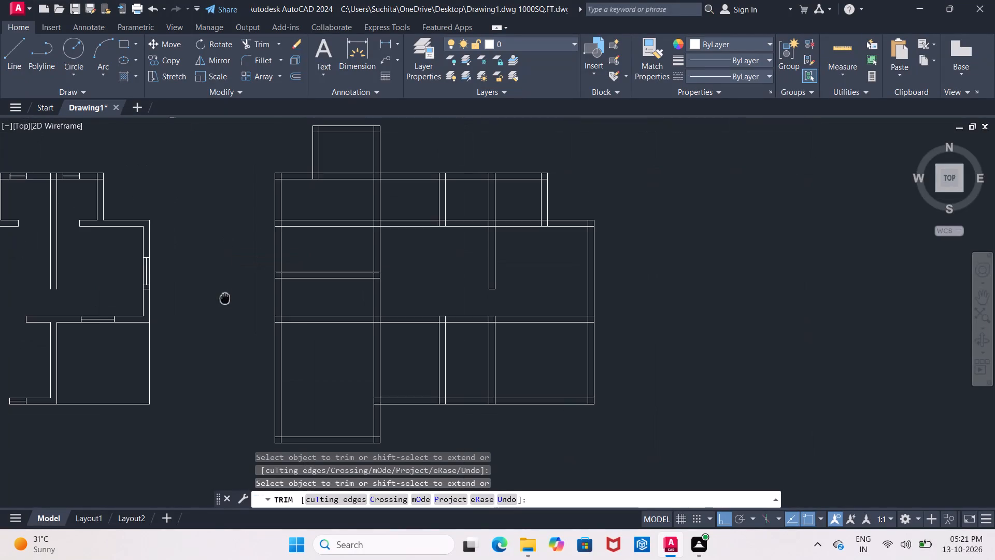
middle_click_drag(225, 297, 225, 295)
scroll(229, 284, "down", 1)
scroll(177, 169, "up", 2)
middle_click(177, 169)
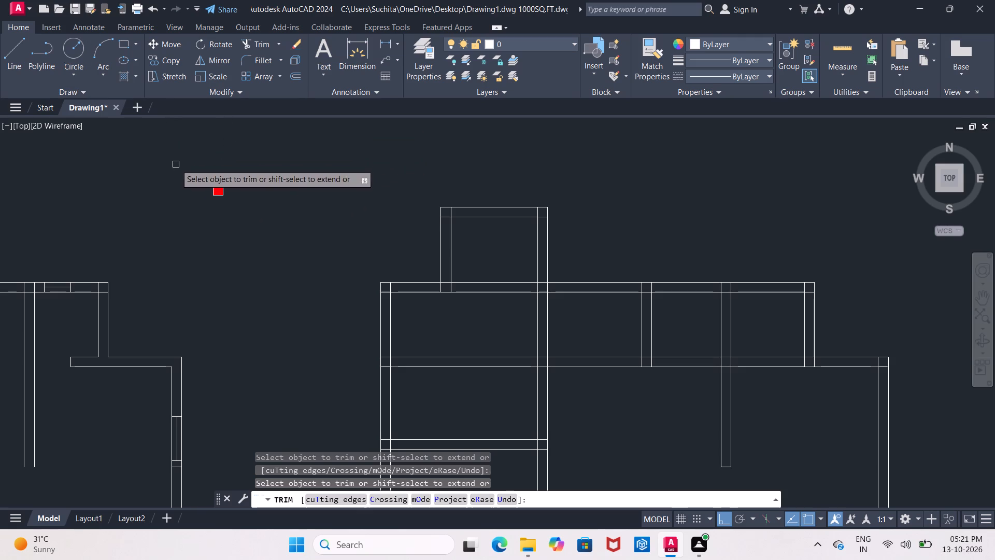
key("Escape")
left_click(192, 174)
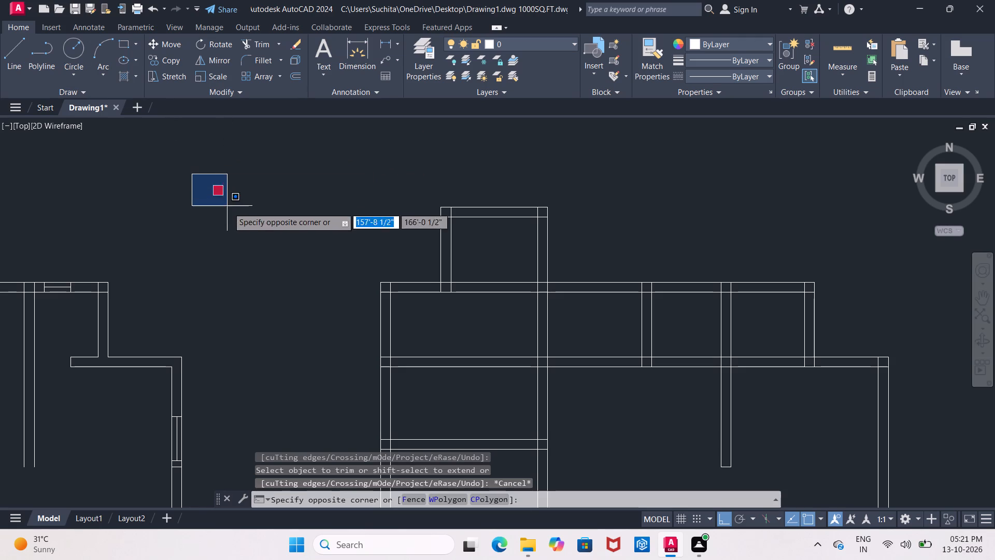
left_click(255, 215)
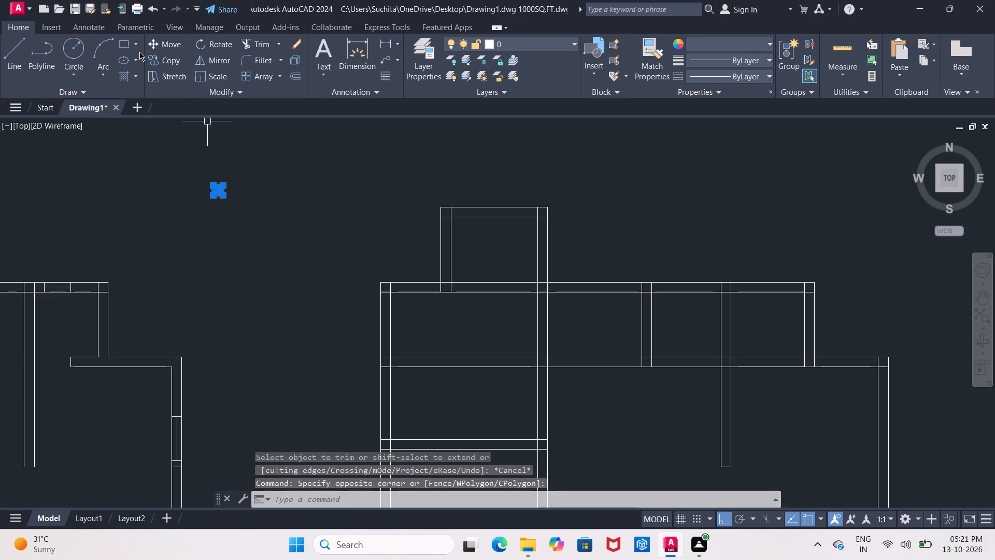
left_click(167, 57)
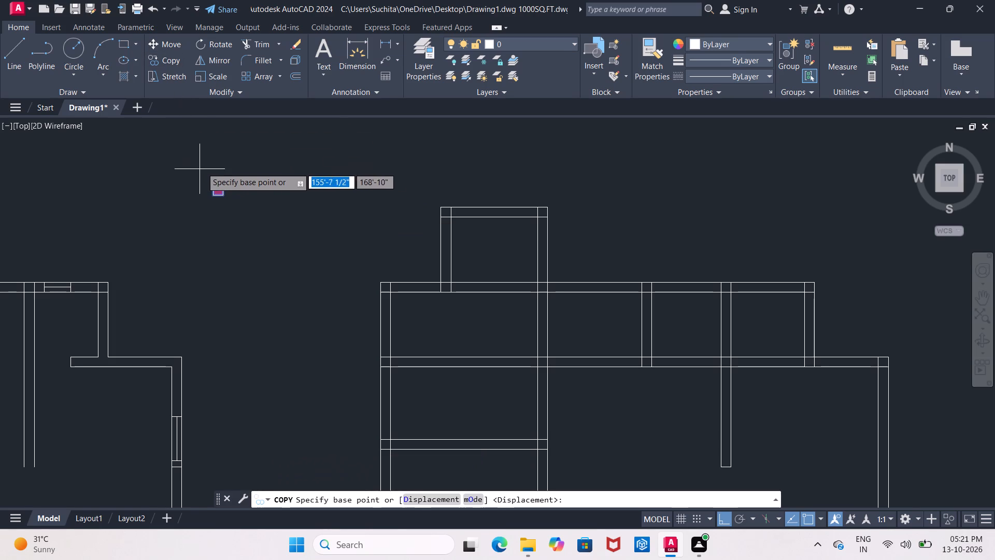
left_click(210, 181)
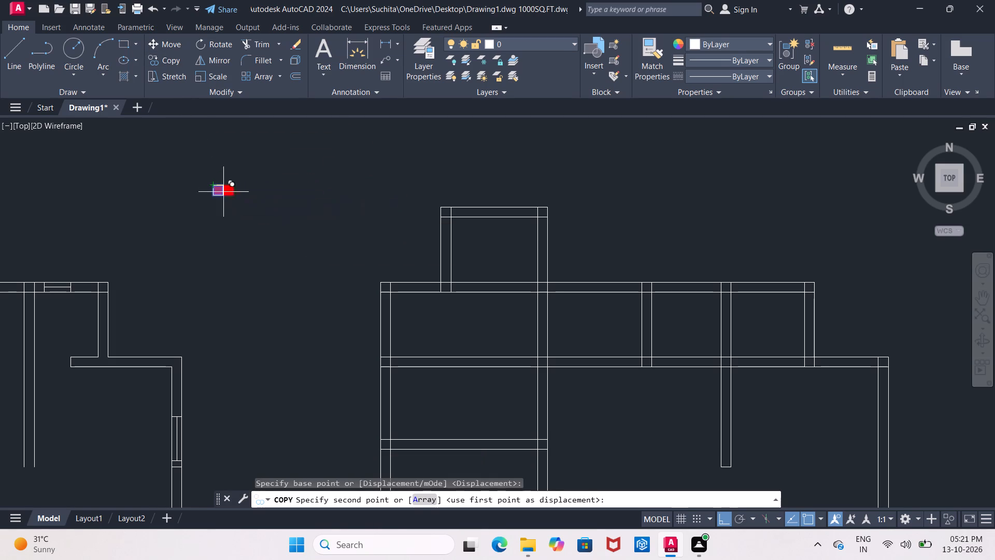
scroll(401, 307, "up", 1)
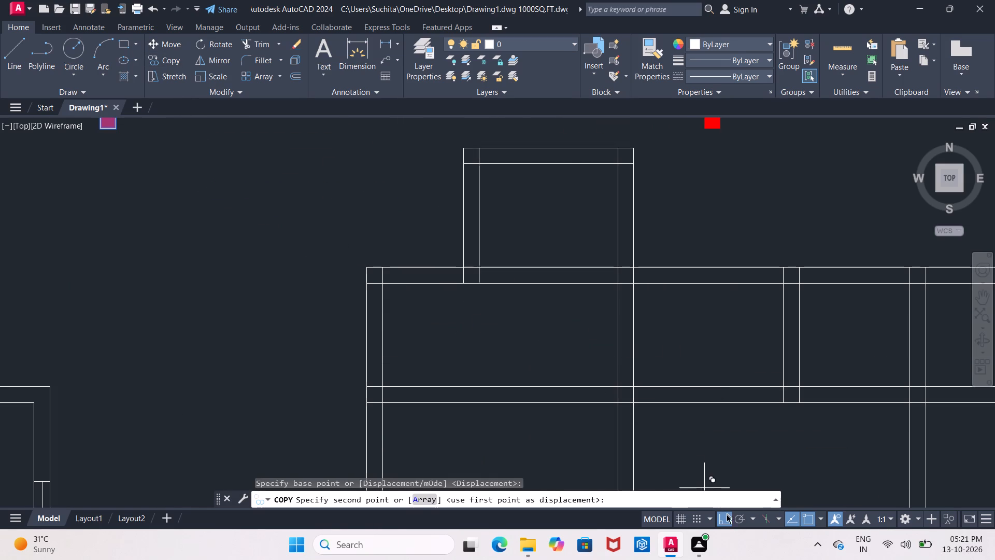
left_click_drag(727, 517, 713, 514)
scroll(343, 263, "up", 4)
scroll(399, 281, "down", 2)
middle_click_drag(382, 275, 287, 237)
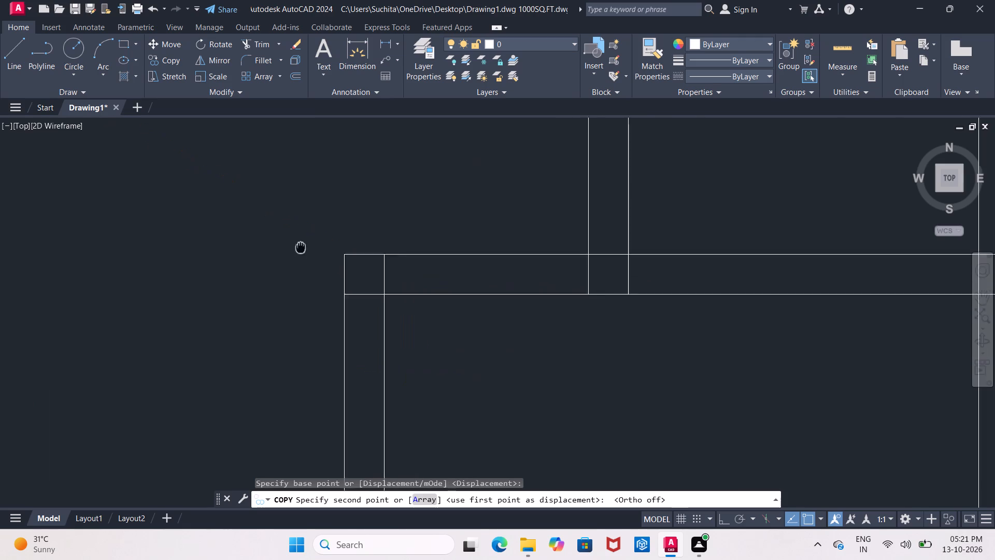
middle_click_drag(287, 237, 286, 236)
scroll(360, 265, "up", 1)
scroll(320, 235, "up", 2)
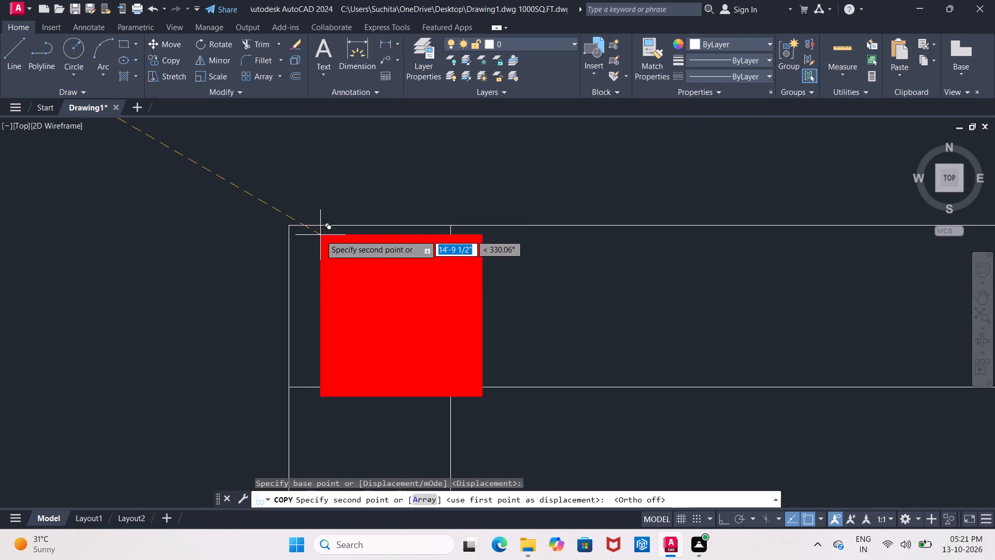
left_click(287, 228)
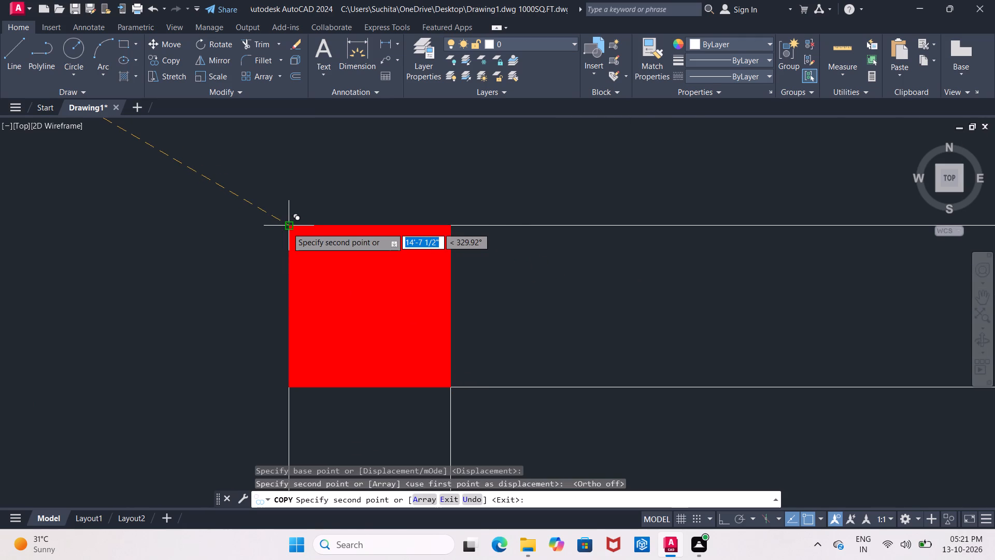
Place another copy of the column where the second plan's top wall meets the long vertical wall below the projecting room.
middle_click_drag(439, 260, 311, 223)
scroll(311, 223, "down", 2)
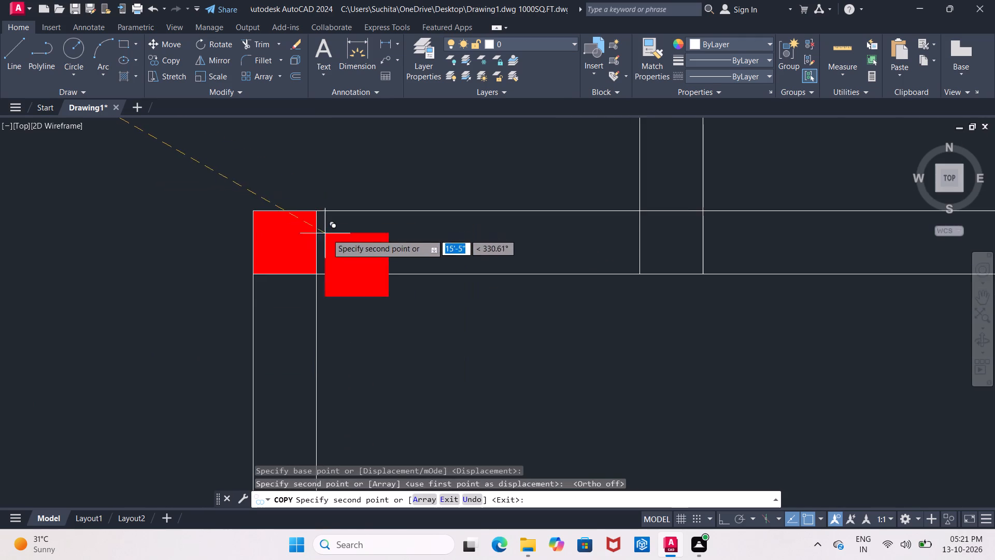
scroll(388, 247, "down", 3)
middle_click_drag(481, 260, 221, 256)
scroll(337, 259, "down", 1)
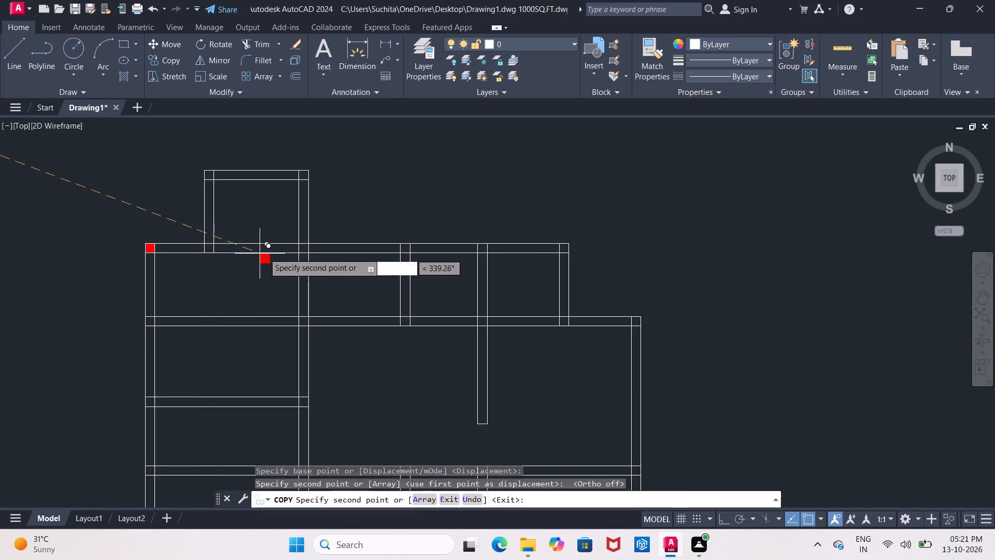
middle_click_drag(294, 255, 307, 255)
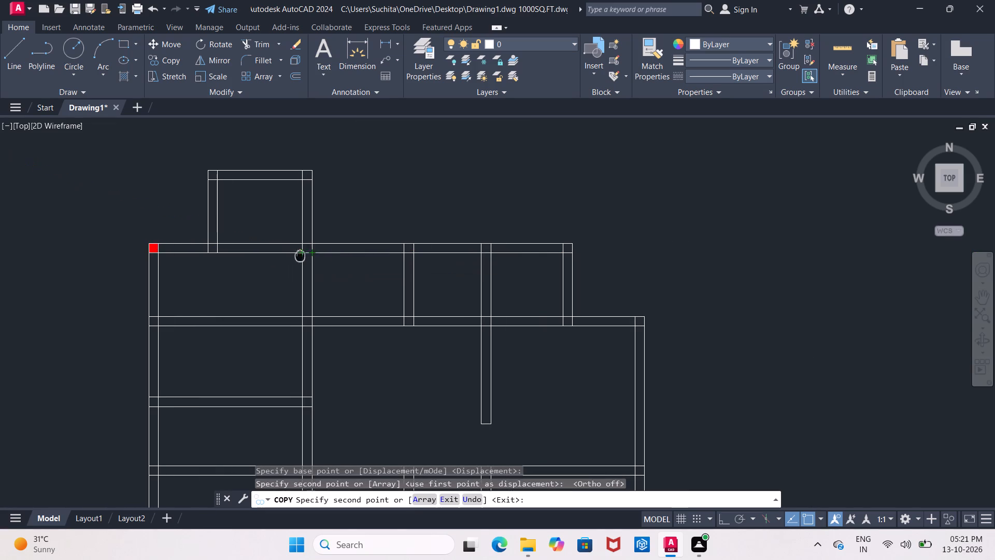
middle_click_drag(307, 255, 350, 253)
scroll(354, 253, "up", 3)
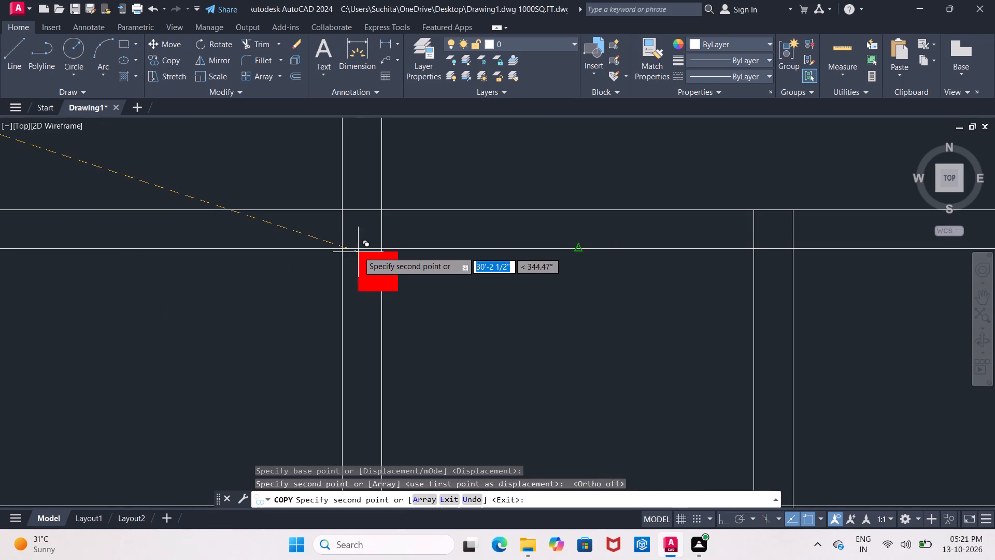
left_click(343, 213)
scroll(343, 213, "down", 4)
key("Escape")
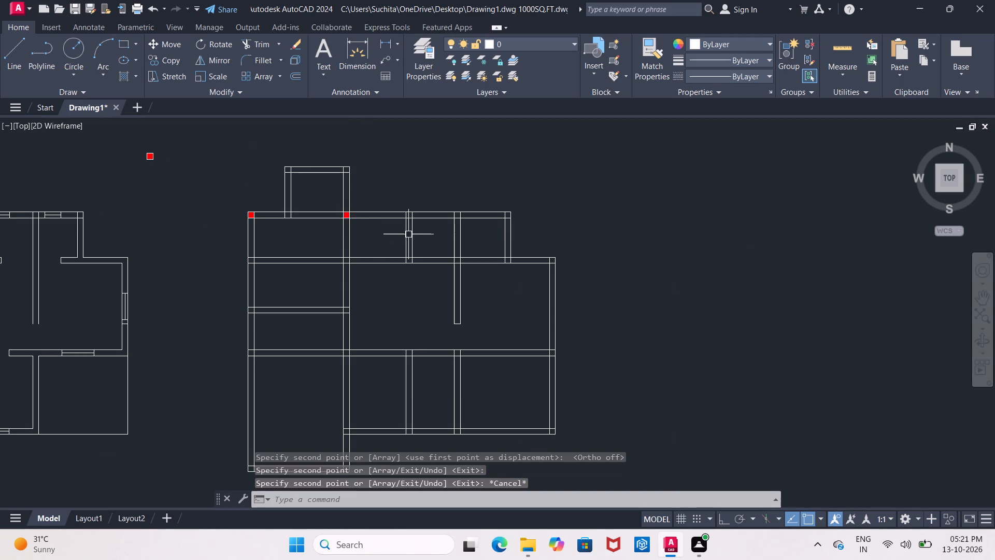
Trim away the second plan's upper horizontal wall lines between the left outer wall and the first long inner vertical wall.
middle_click_drag(410, 236, 598, 223)
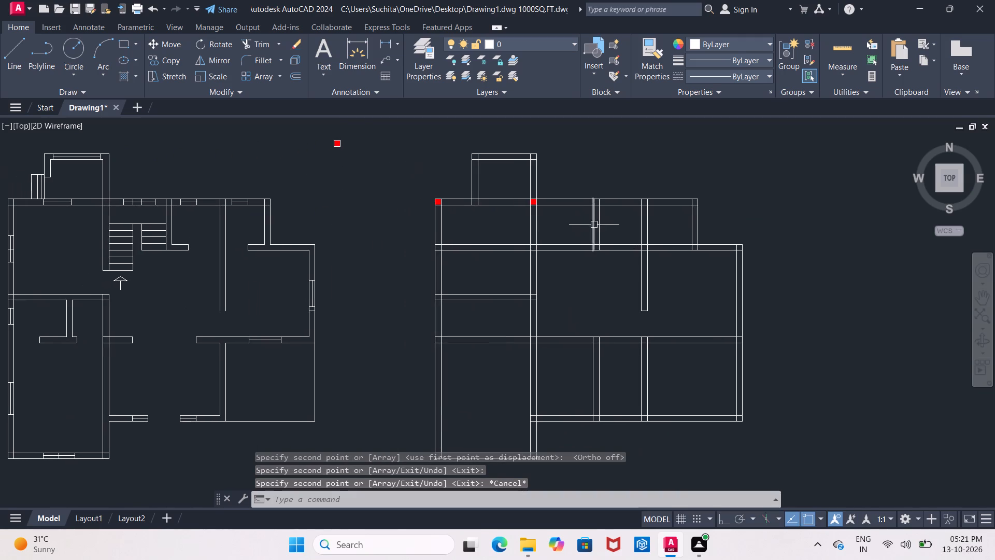
key("t")
key("r")
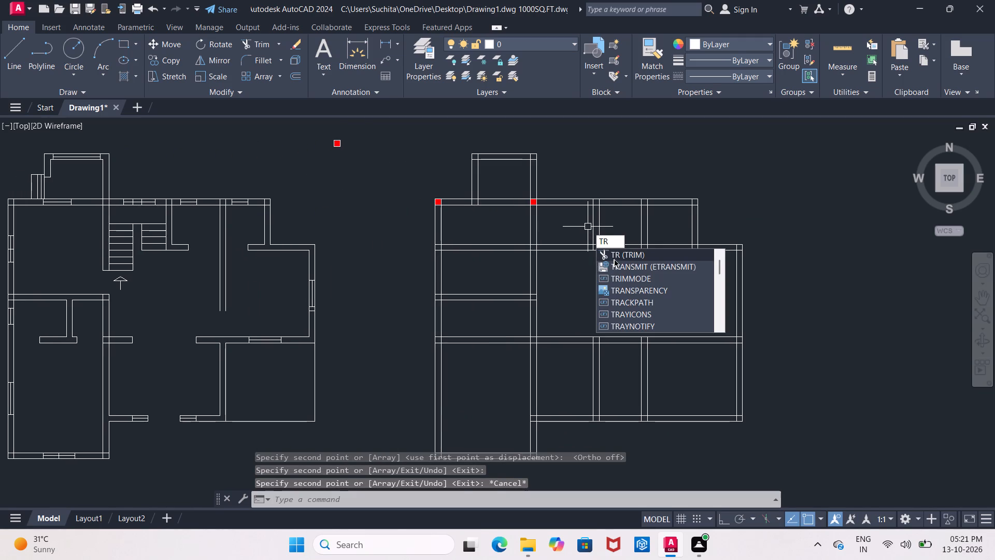
left_click(615, 256)
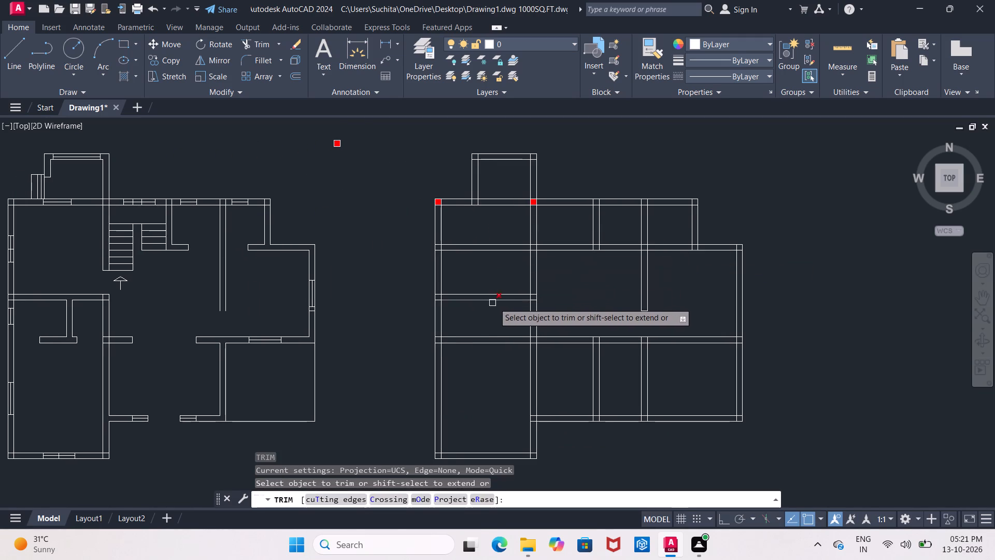
left_click_drag(464, 227, 514, 282)
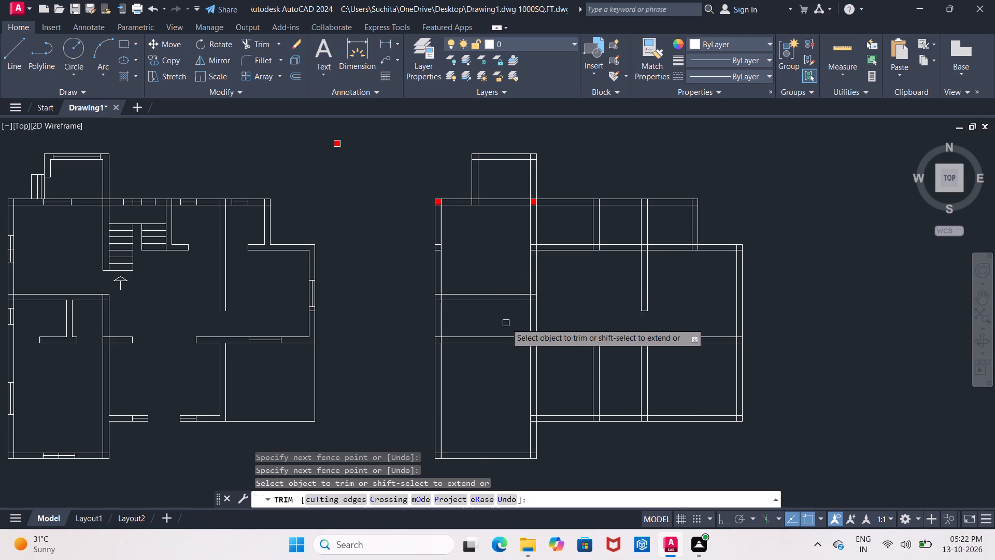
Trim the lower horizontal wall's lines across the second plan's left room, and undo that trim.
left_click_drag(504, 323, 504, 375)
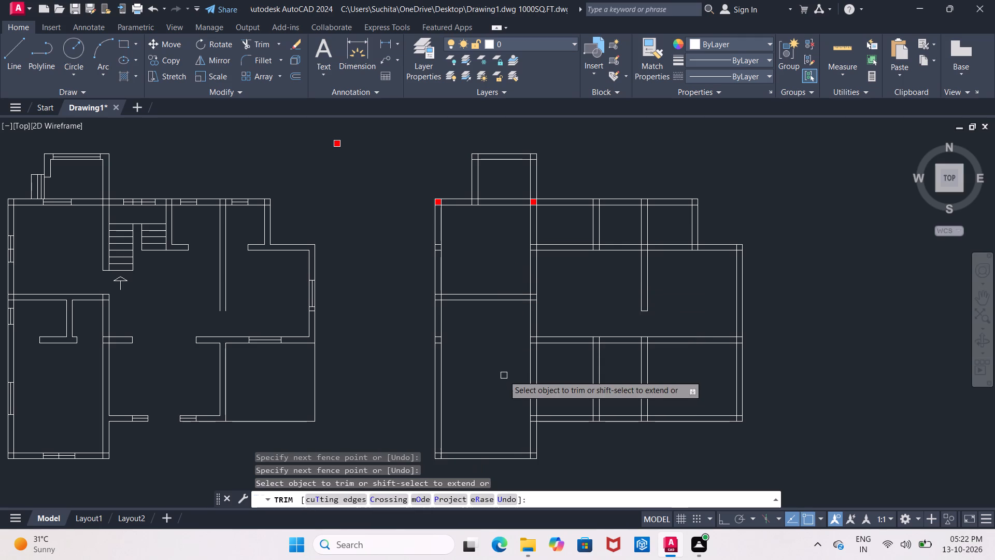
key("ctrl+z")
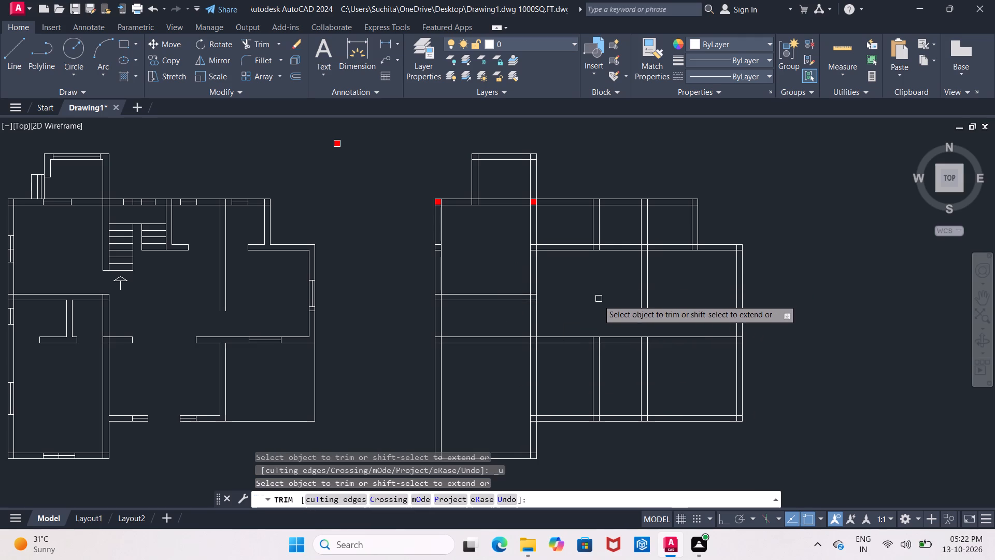
Offset the inner line of the second plan's left outer wall 6'7" inward into the left rooms.
middle_click_drag(595, 305, 621, 295)
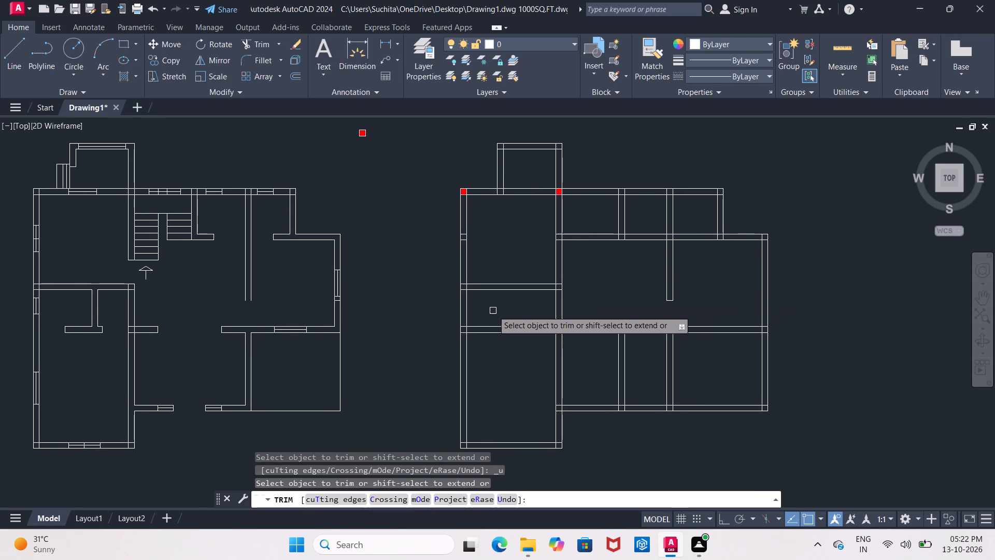
scroll(499, 304, "up", 1)
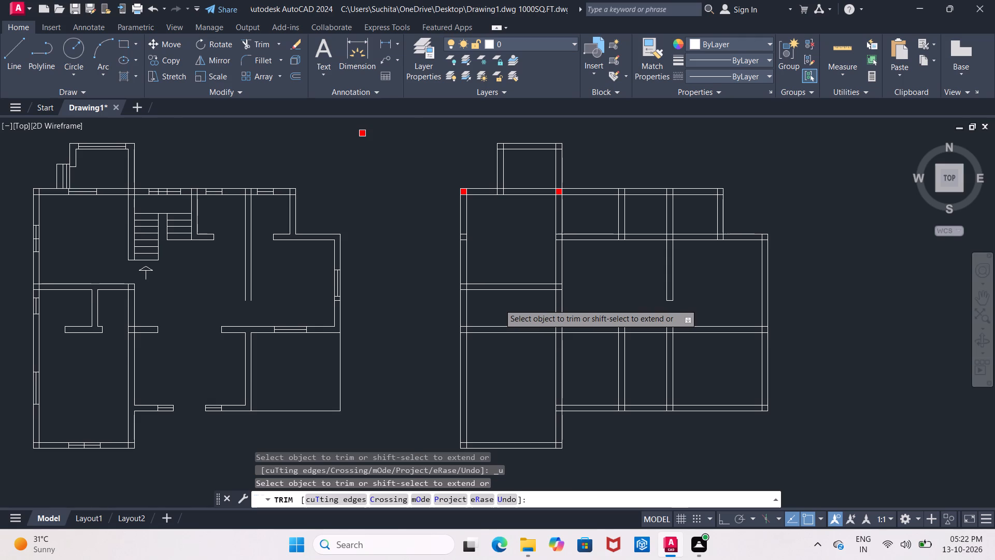
scroll(499, 304, "up", 1)
key("Escape")
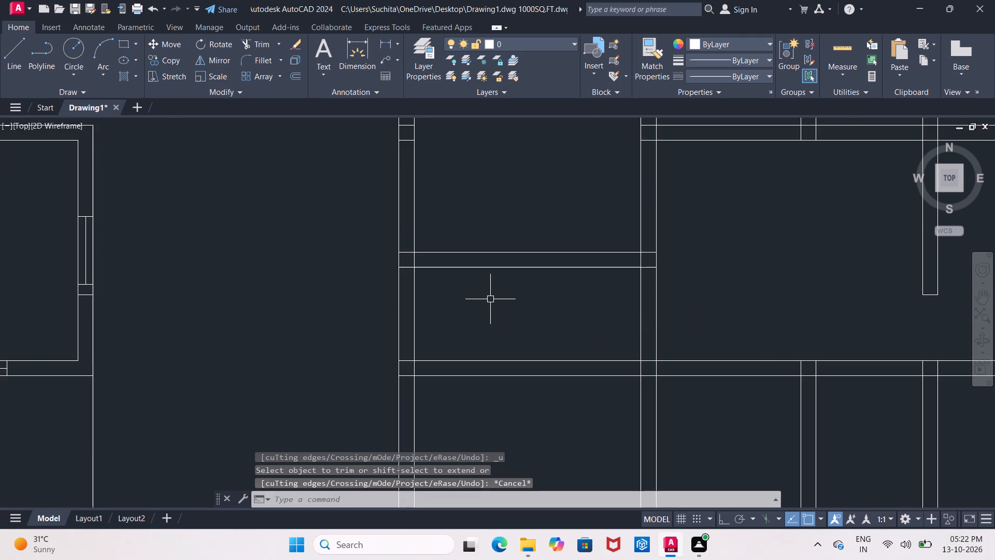
key("o")
key("Return")
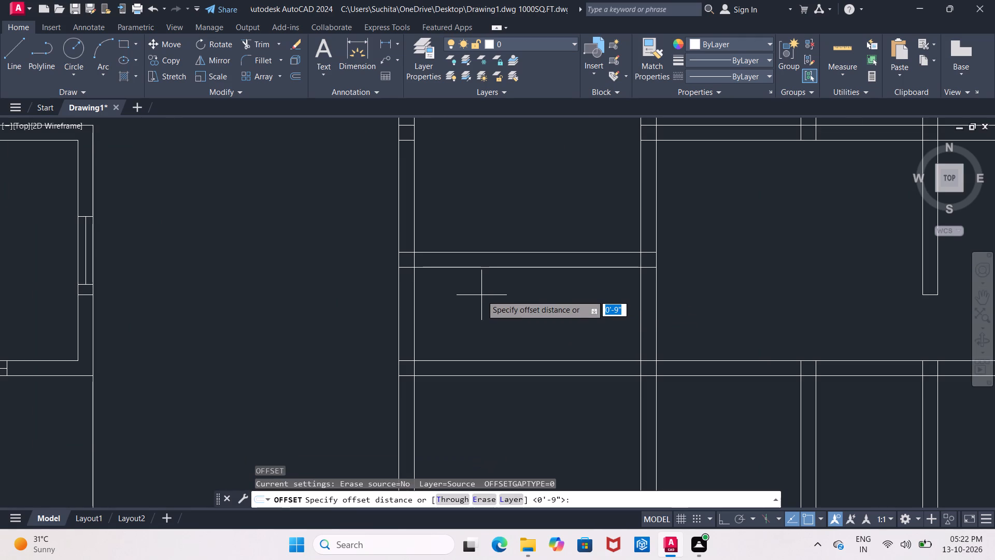
key("3")
key("BackSpace")
type("6'")
type("7\"")
key("Return")
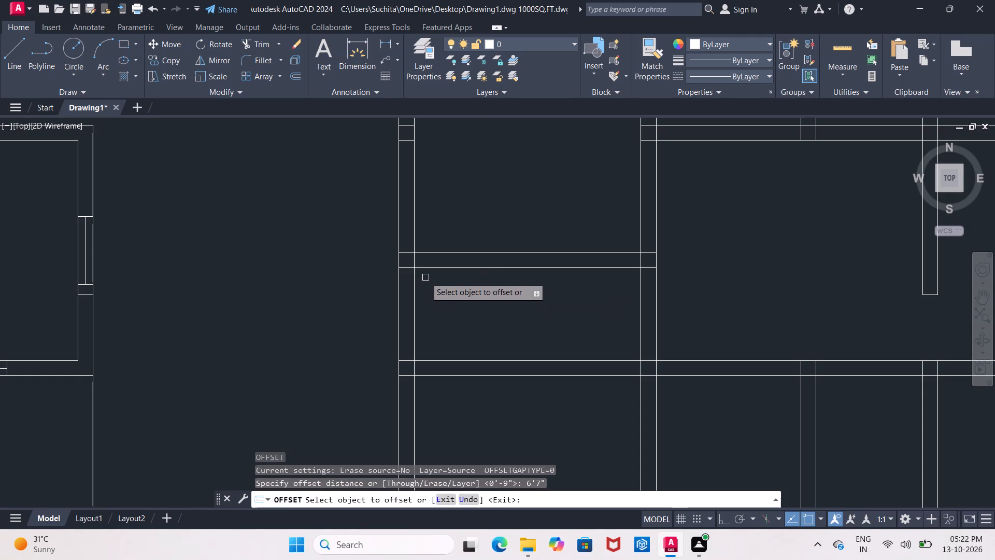
left_click(415, 312)
left_click(473, 301)
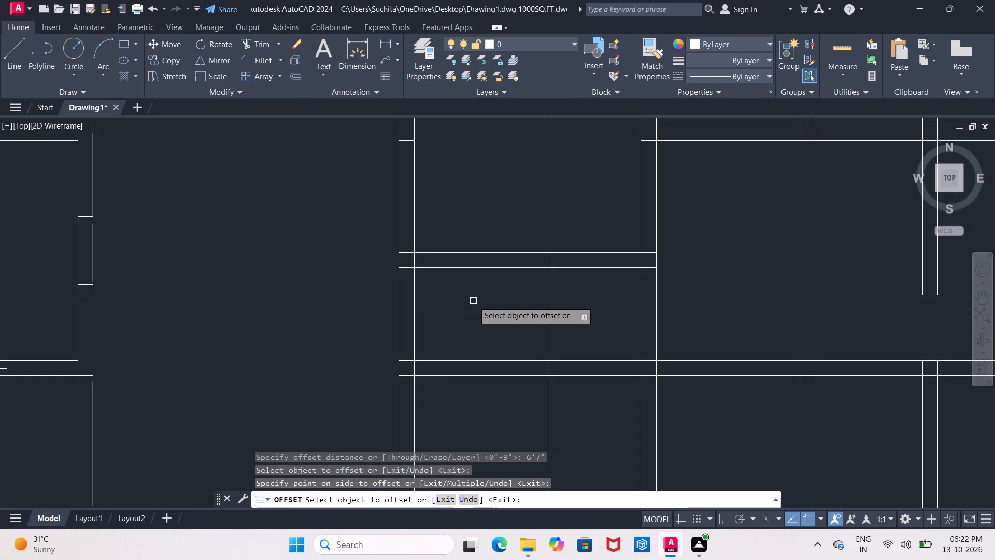
Offset the new vertical line 9" away from the left outer wall to form the partition's second face.
key("Return")
key("Return")
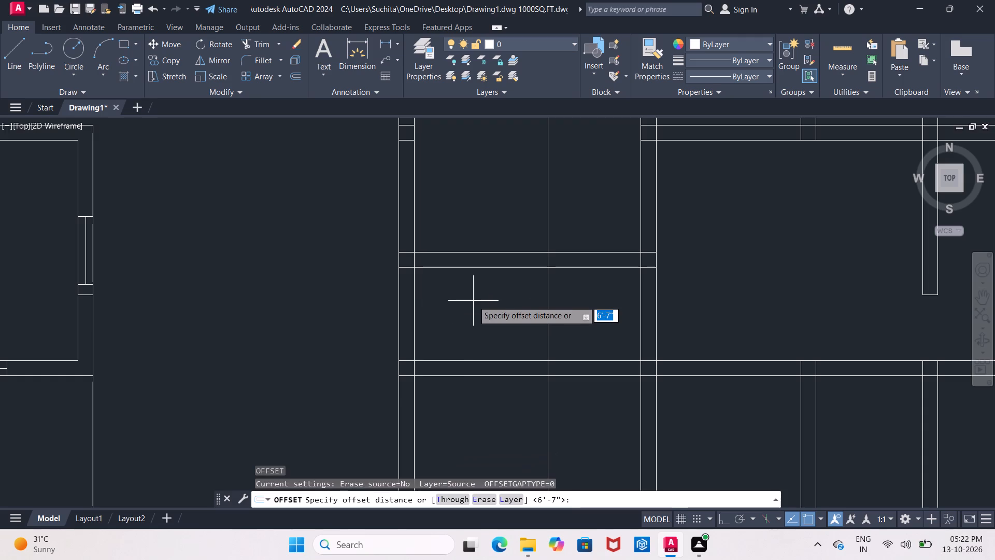
type("9\"")
key("Return")
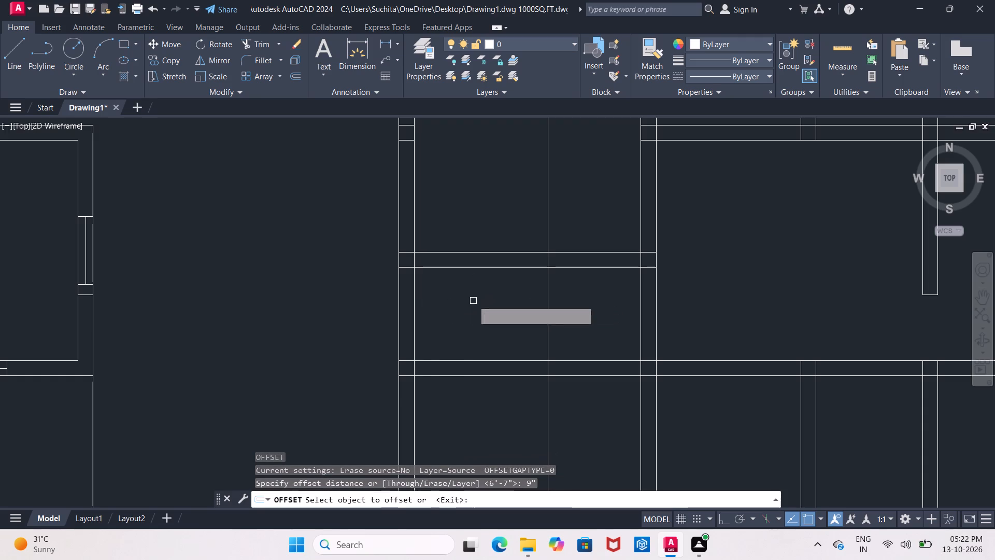
left_click(548, 303)
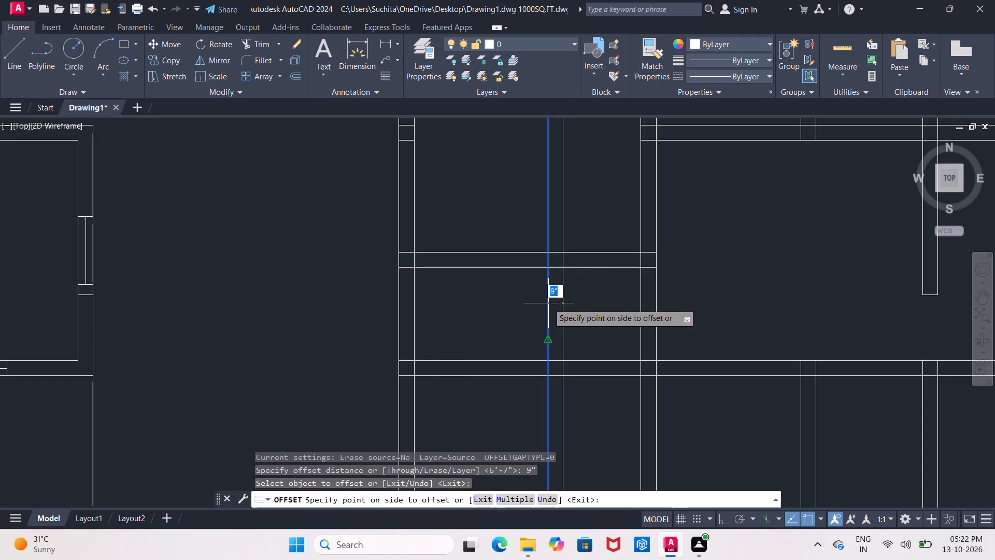
left_click(576, 305)
key("Escape")
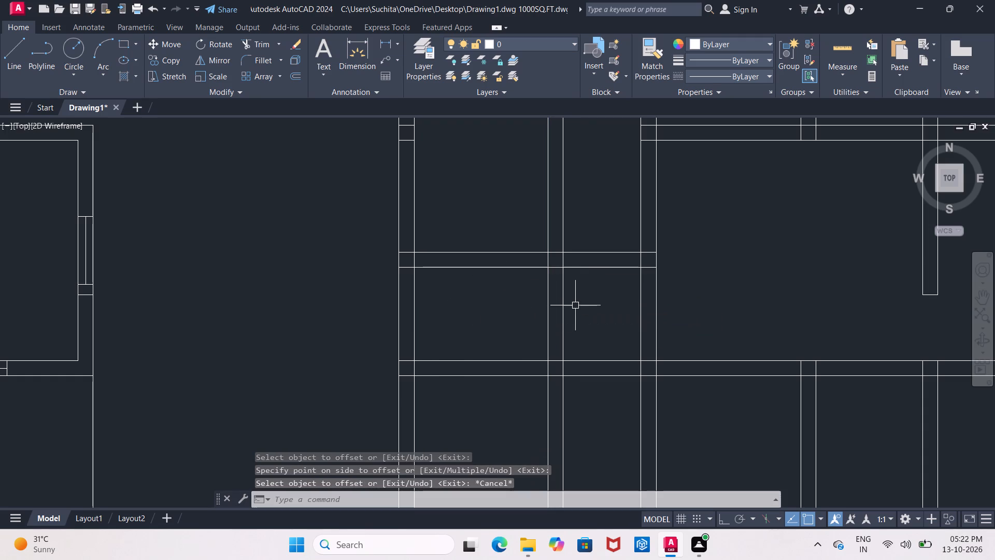
Trim the second plan's new left partition lines out of the upper-left and lower-left rooms, keeping only the part between the two horizontal walls.
type("TR")
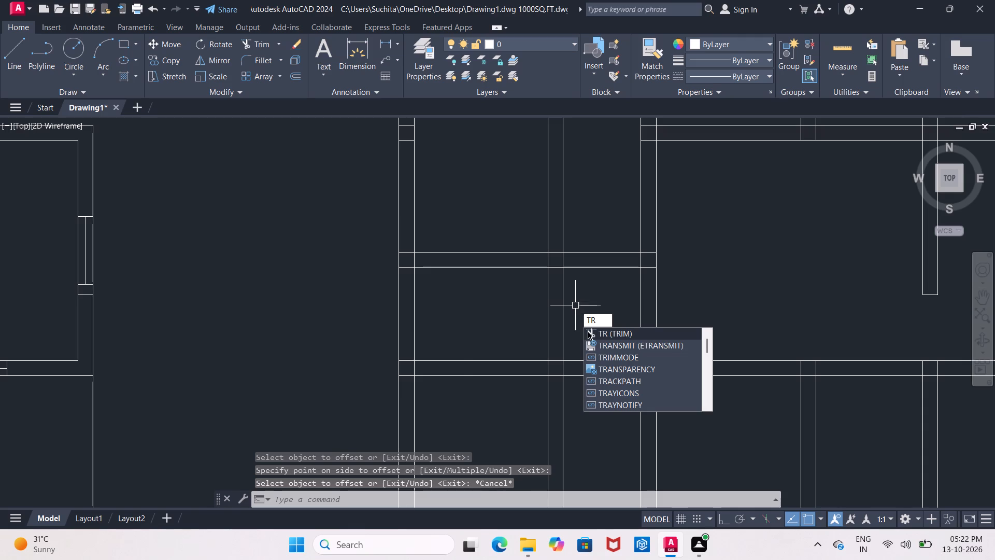
left_click(588, 333)
scroll(470, 180, "down", 3)
scroll(470, 184, "up", 1)
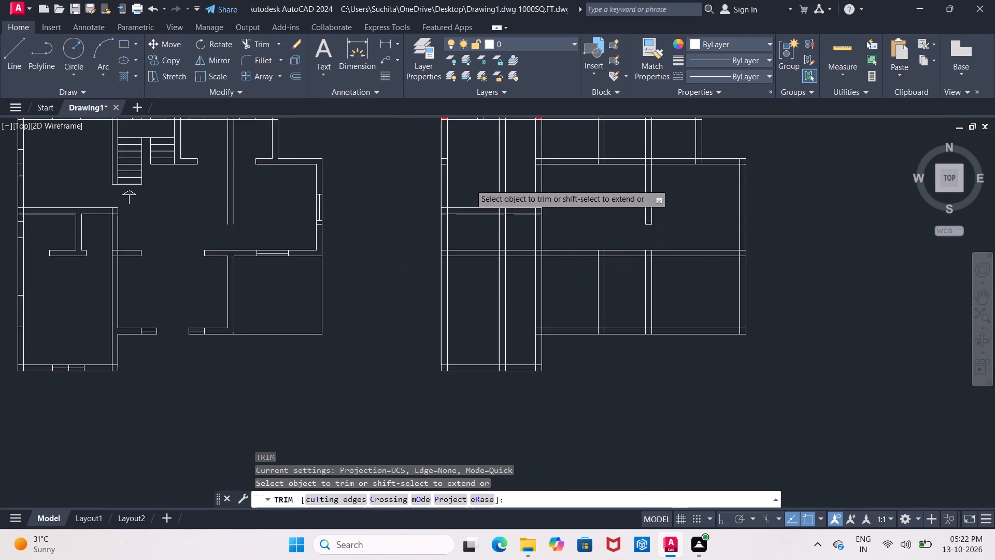
middle_click_drag(470, 184, 482, 232)
left_click_drag(485, 195, 544, 245)
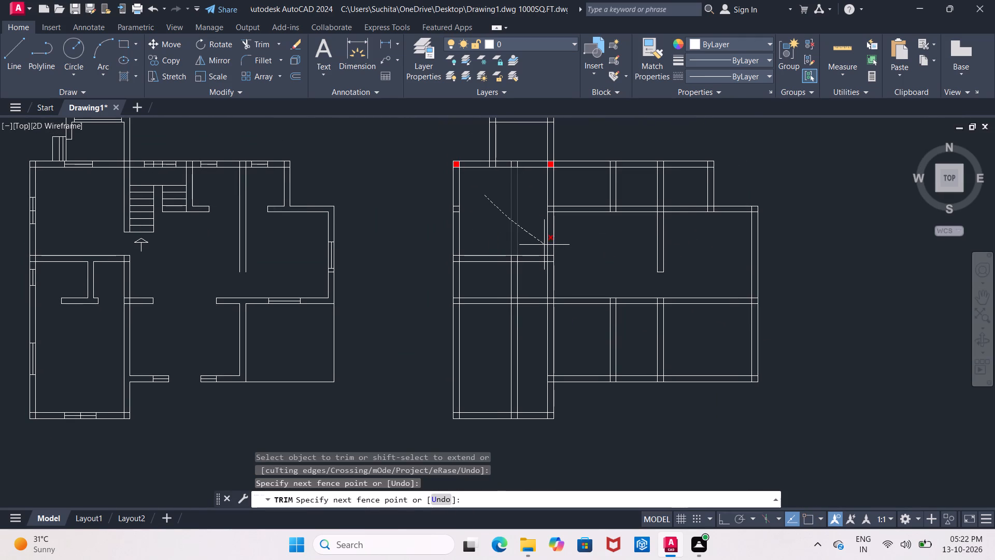
left_click_drag(544, 245, 526, 242)
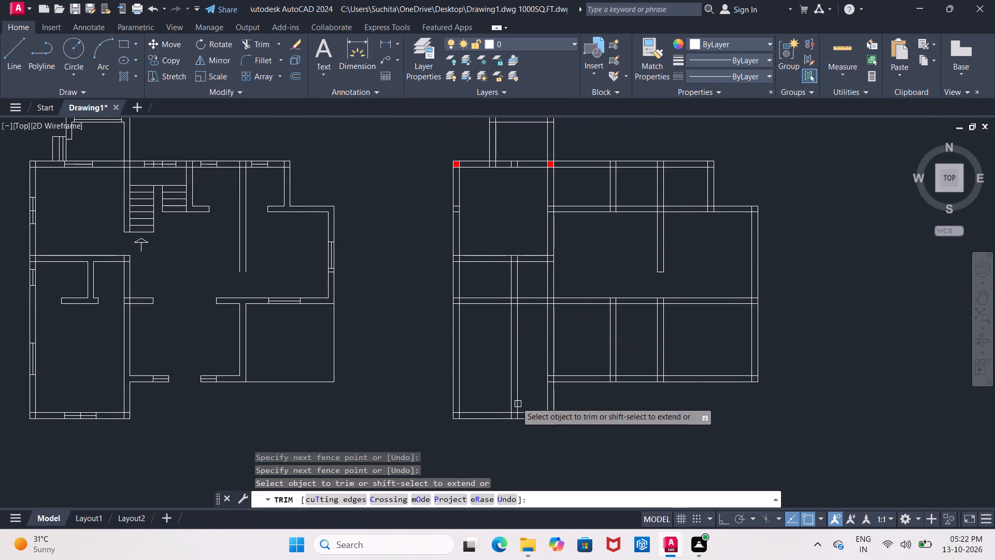
left_click_drag(477, 367, 517, 333)
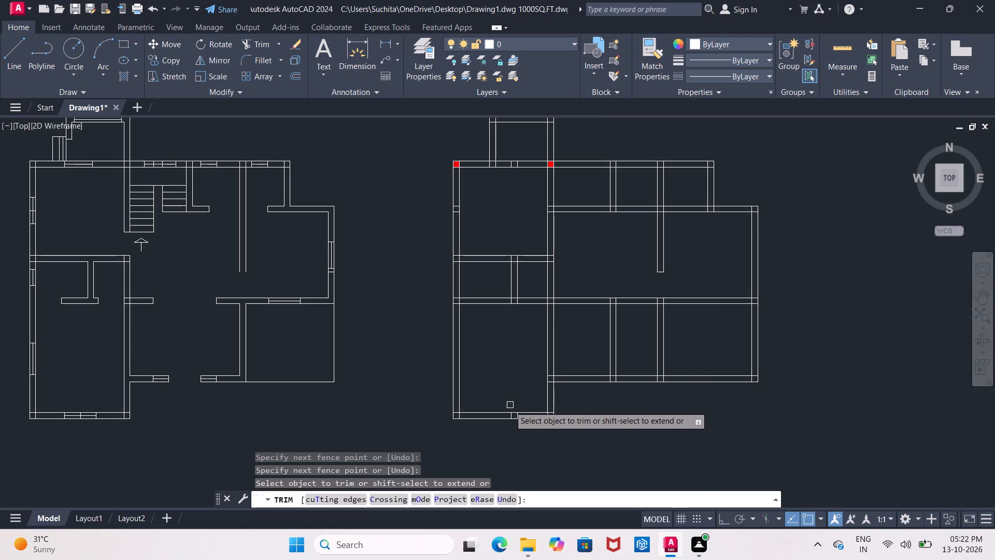
Trim the partition's leftover short lines inside the bottom wall and the top wall of the second plan's left rooms.
scroll(506, 417, "up", 3)
left_click_drag(509, 411, 553, 418)
scroll(553, 418, "down", 4)
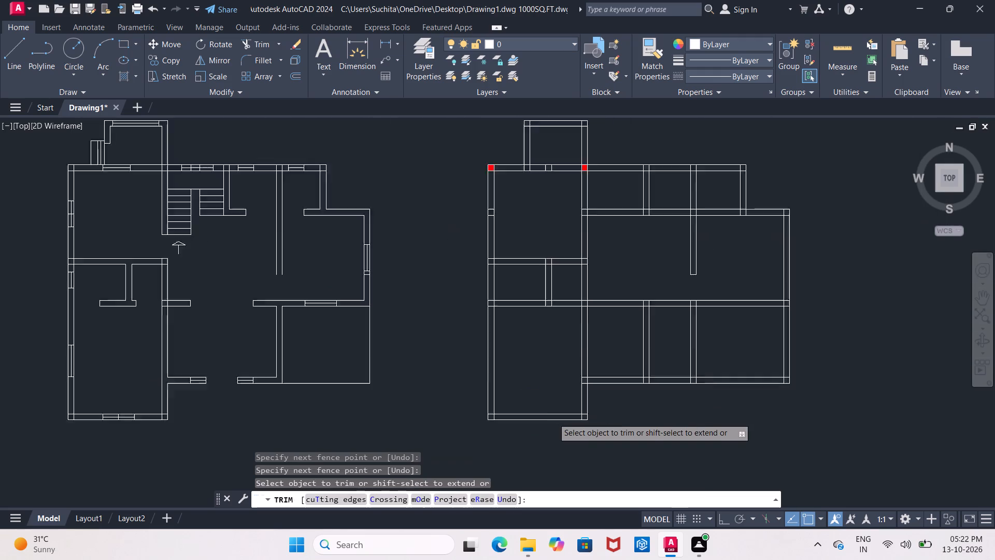
scroll(555, 278, "up", 3)
scroll(522, 219, "up", 1)
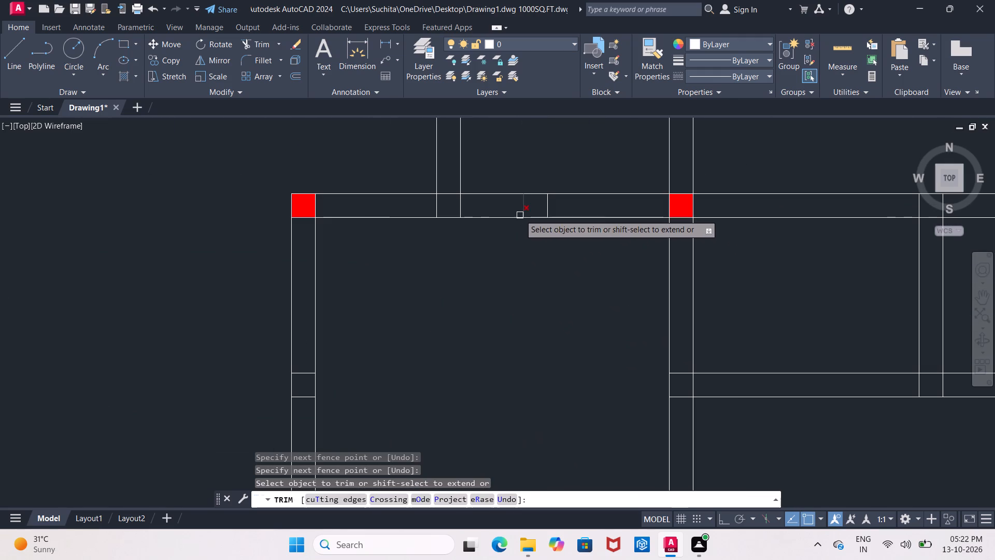
left_click_drag(517, 208, 554, 209)
scroll(554, 210, "down", 3)
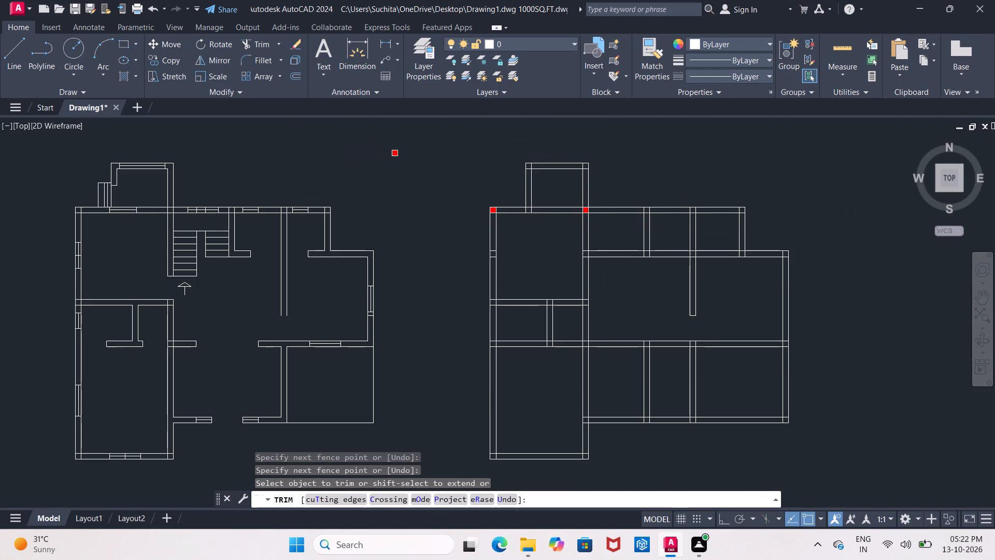
Trim the two leftover horizontal wall lines crossing the second plan's left outer wall beside the upper-left room.
scroll(485, 262, "up", 1)
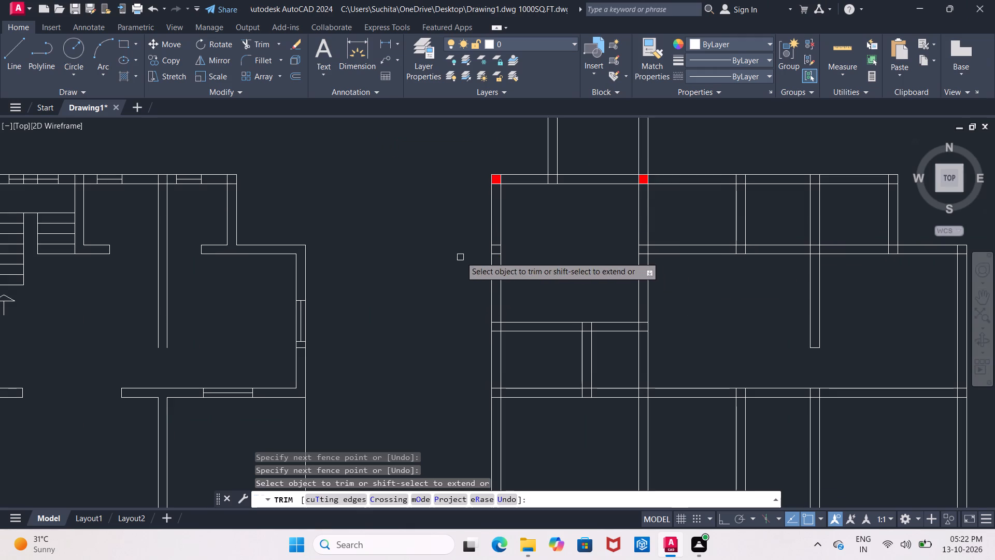
scroll(521, 249, "up", 2)
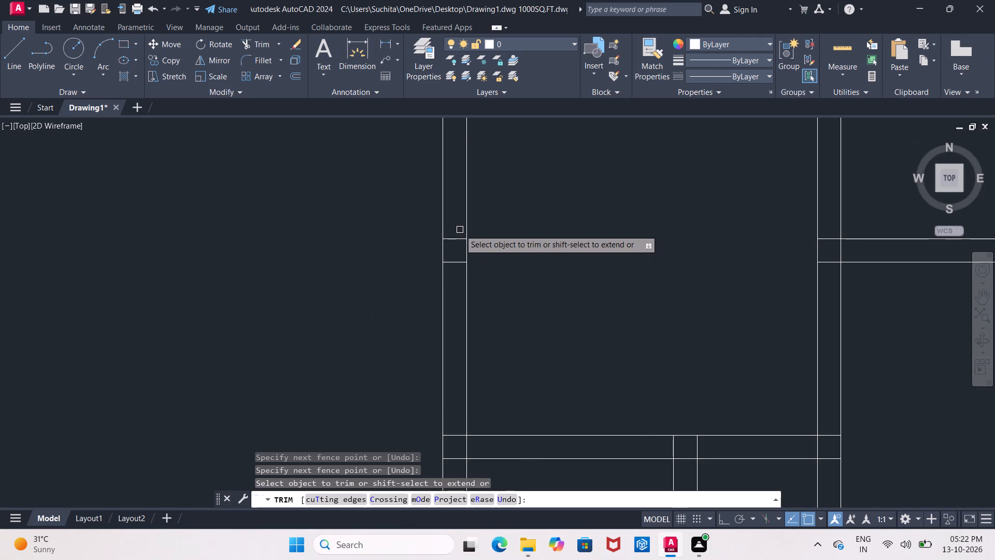
left_click_drag(459, 227, 454, 274)
scroll(454, 274, "down", 3)
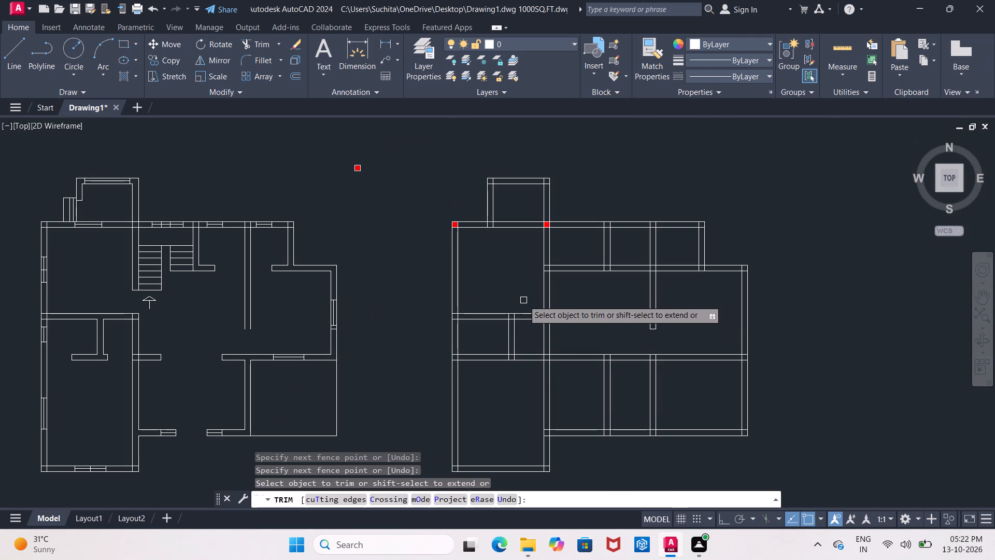
middle_click_drag(523, 300, 514, 271)
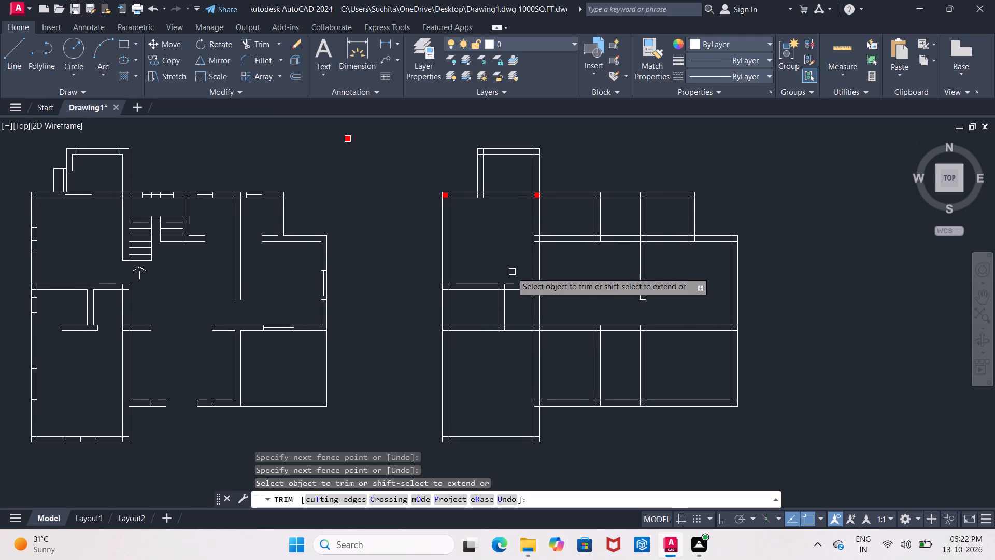
middle_click_drag(505, 260, 505, 331)
key("Escape")
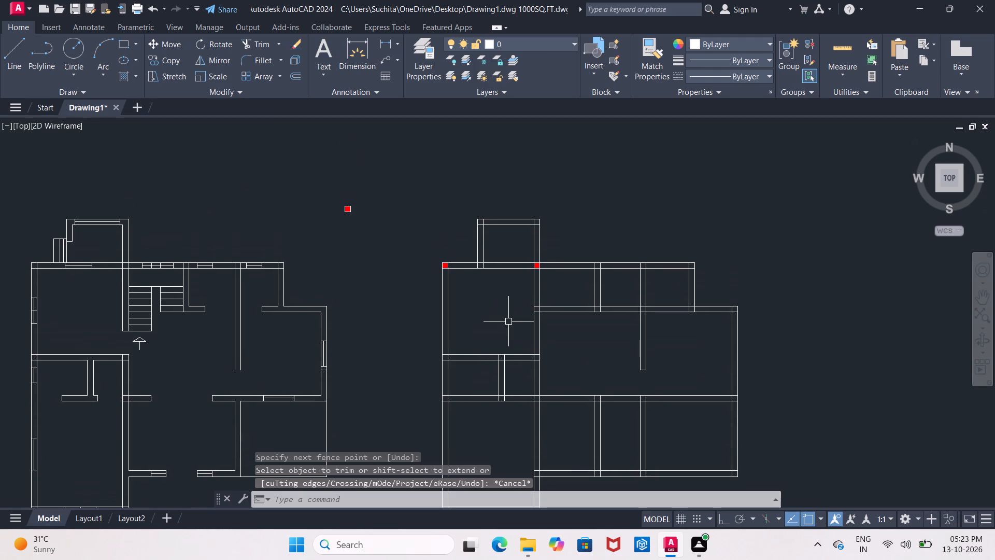
Trim the second plan's upper horizontal wall between the long inner vertical wall and the next vertical wall, including its stubs inside the long wall.
middle_click_drag(509, 321, 462, 320)
key("t")
key("r")
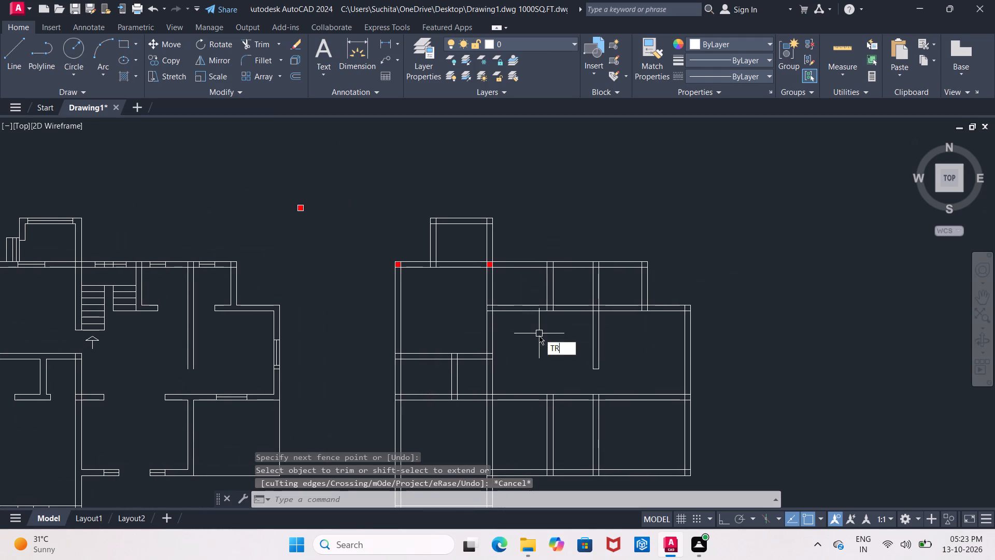
left_click(568, 357)
left_click_drag(516, 291, 525, 329)
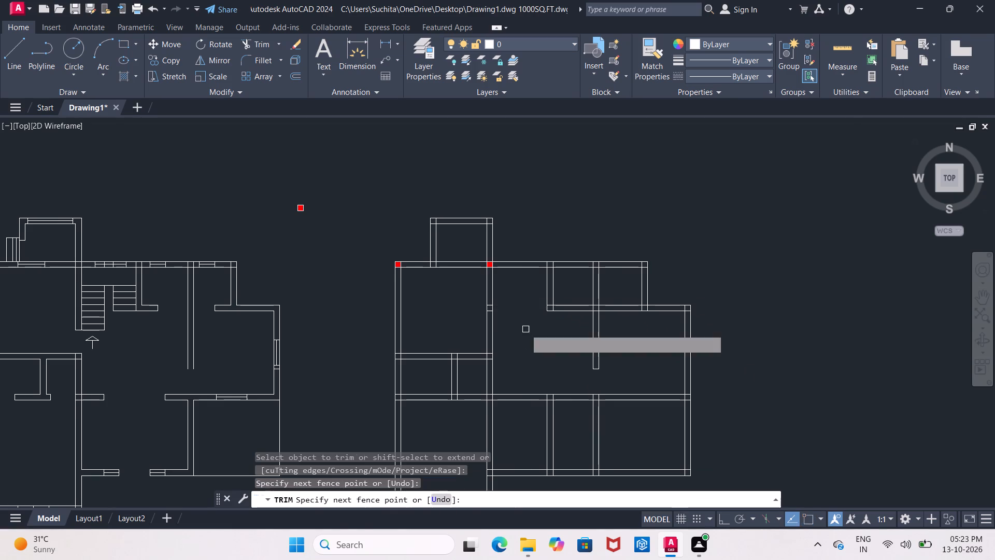
scroll(510, 325, "up", 4)
left_click_drag(423, 209, 422, 215)
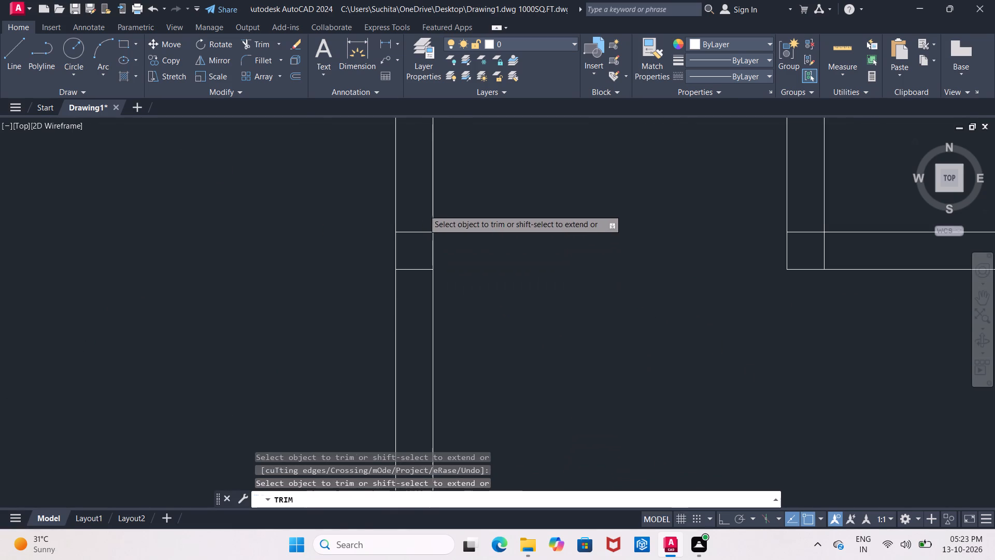
left_click_drag(422, 215, 417, 292)
scroll(418, 291, "down", 2)
scroll(463, 298, "down", 2)
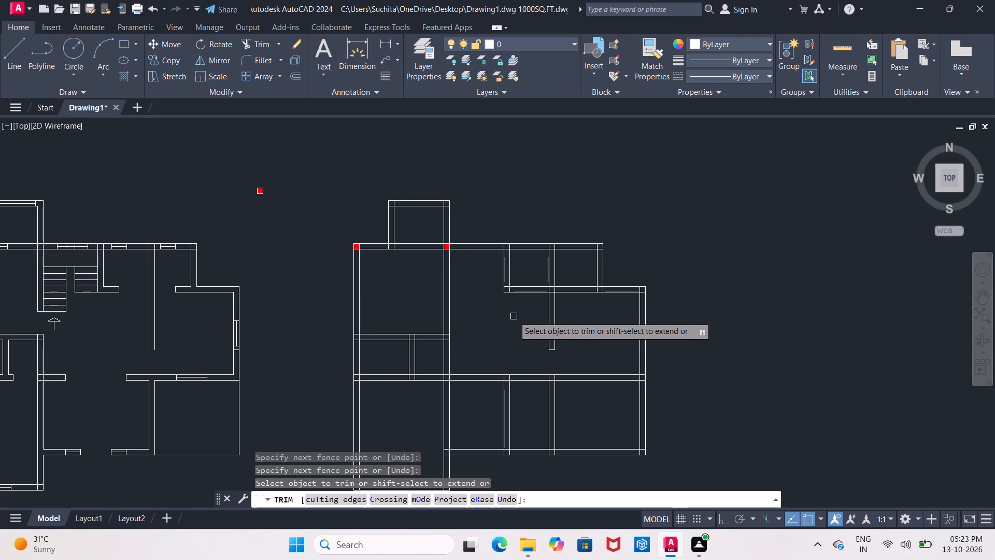
Trim away the first vertical wall east of the long inner wall in the lower rooms, including its stubs in both horizontal walls.
middle_click_drag(514, 317, 534, 262)
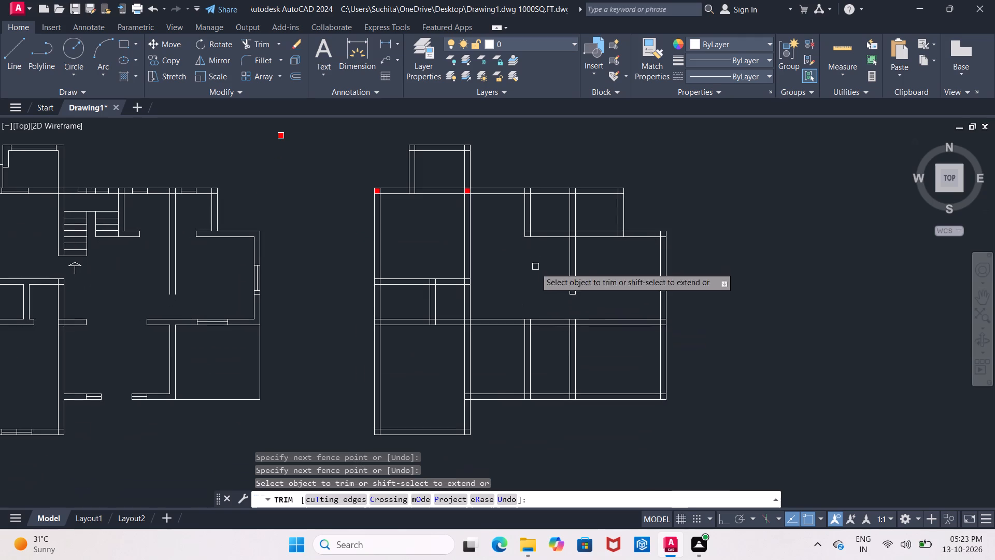
scroll(542, 363, "up", 1)
left_click_drag(488, 334, 556, 360)
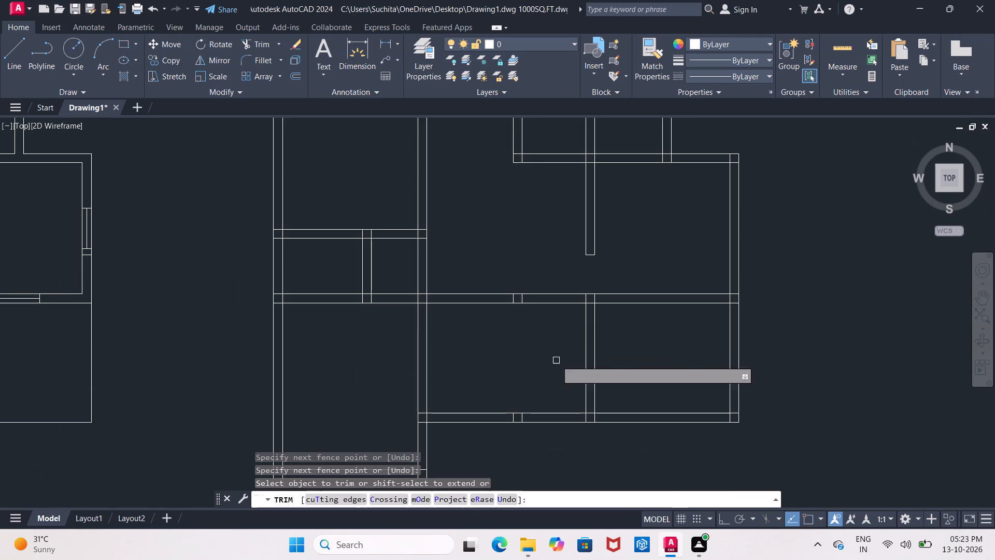
scroll(525, 408, "up", 3)
middle_click_drag(525, 408, 557, 270)
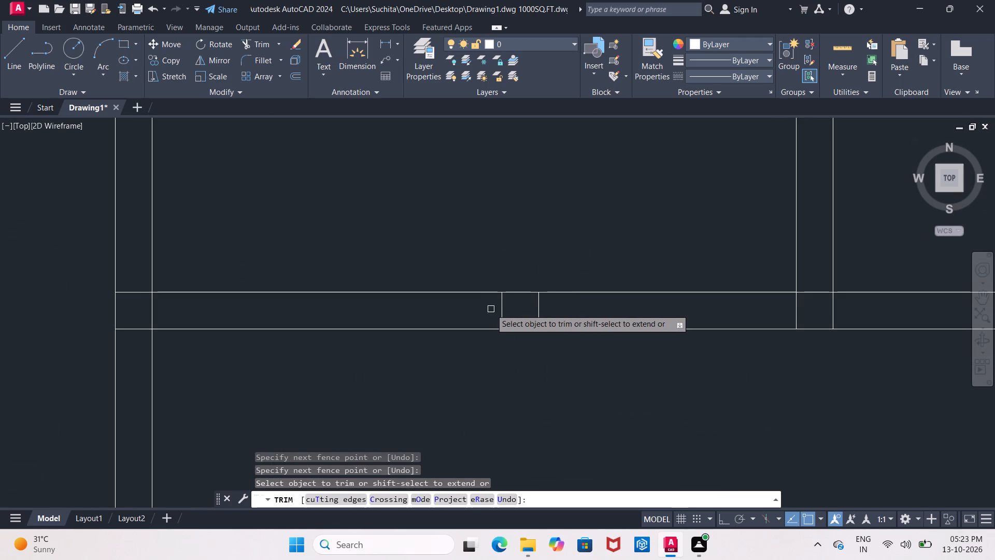
left_click(491, 309)
left_click(546, 312)
scroll(547, 312, "down", 3)
scroll(530, 181, "up", 2)
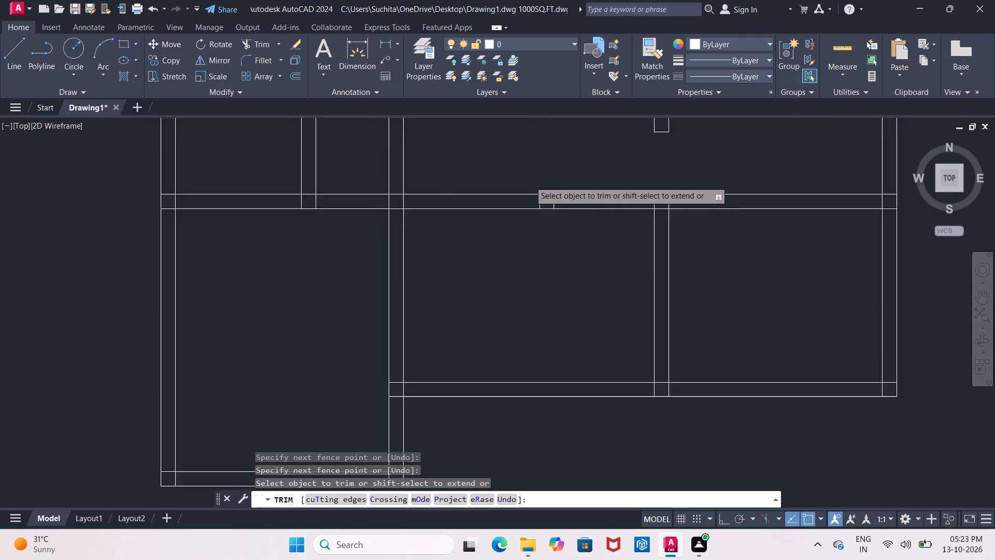
scroll(530, 181, "up", 2)
left_click_drag(530, 262, 666, 263)
scroll(659, 263, "down", 4)
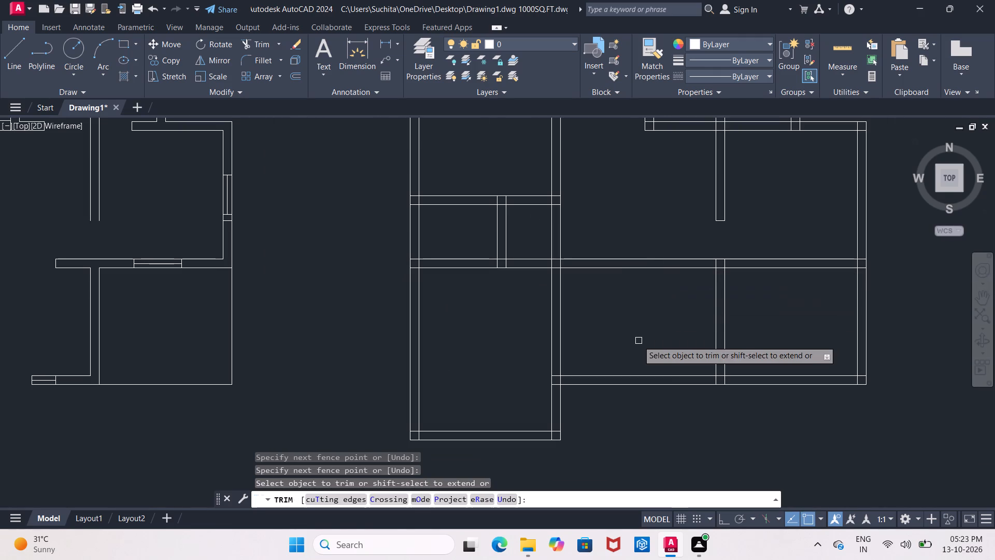
middle_click_drag(629, 321, 628, 318)
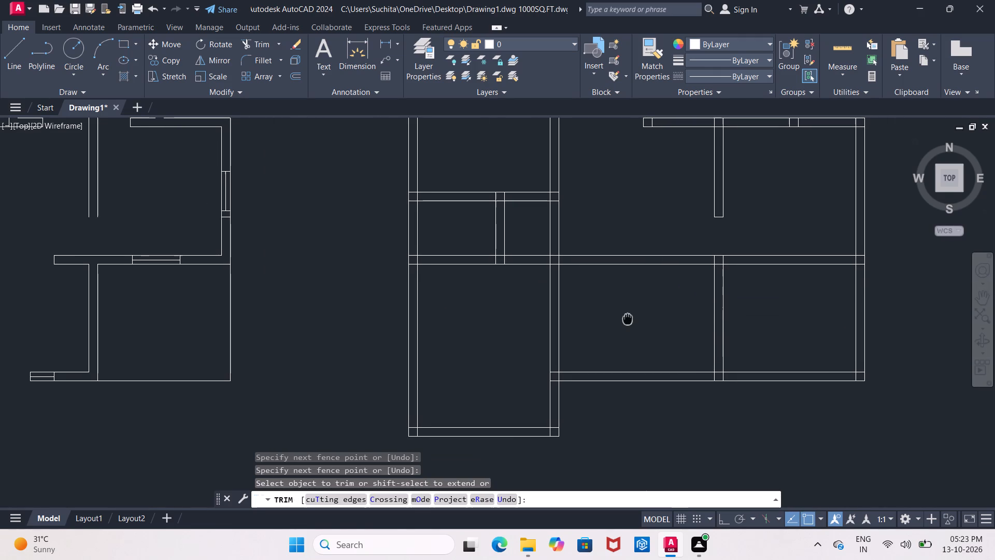
middle_click_drag(628, 318, 615, 326)
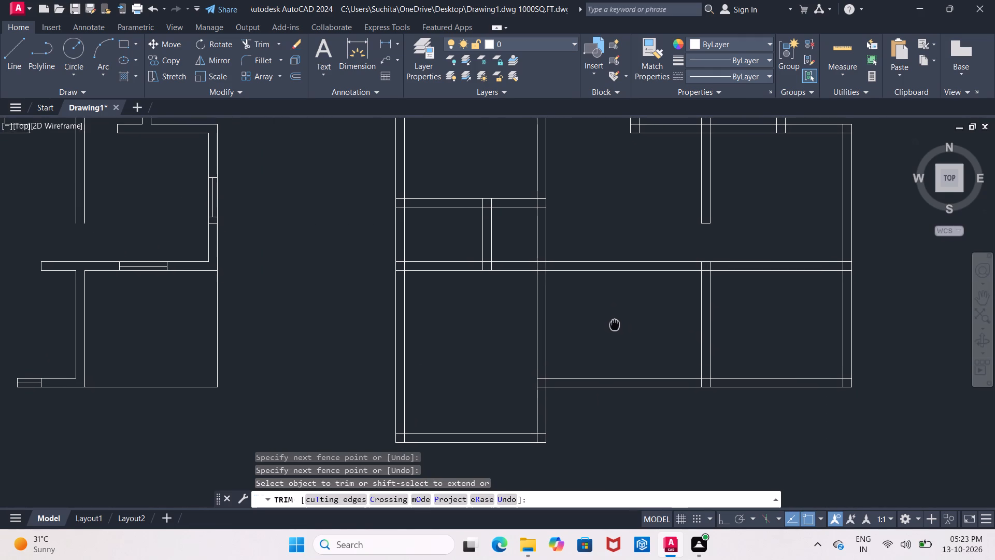
middle_click_drag(615, 326, 638, 328)
scroll(647, 268, "down", 1)
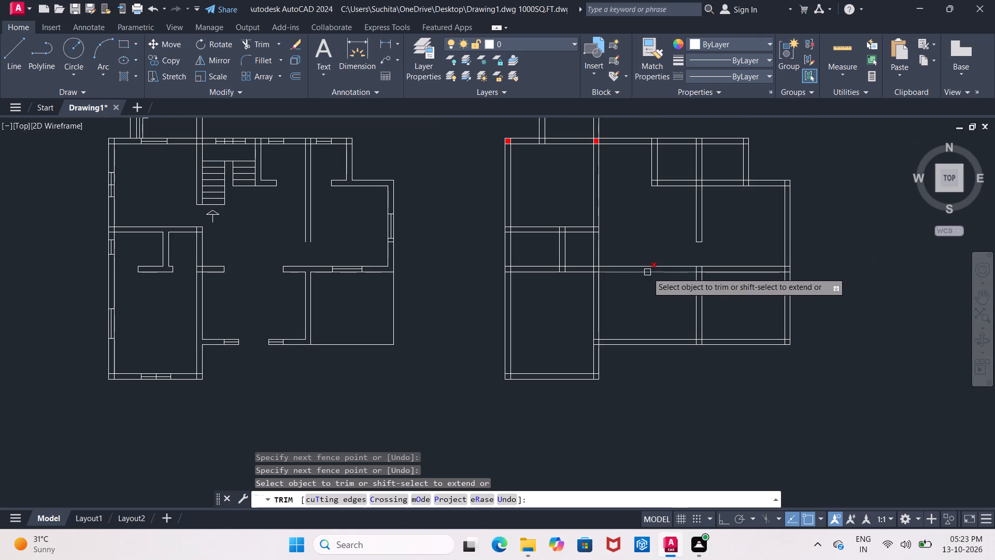
scroll(649, 262, "up", 1)
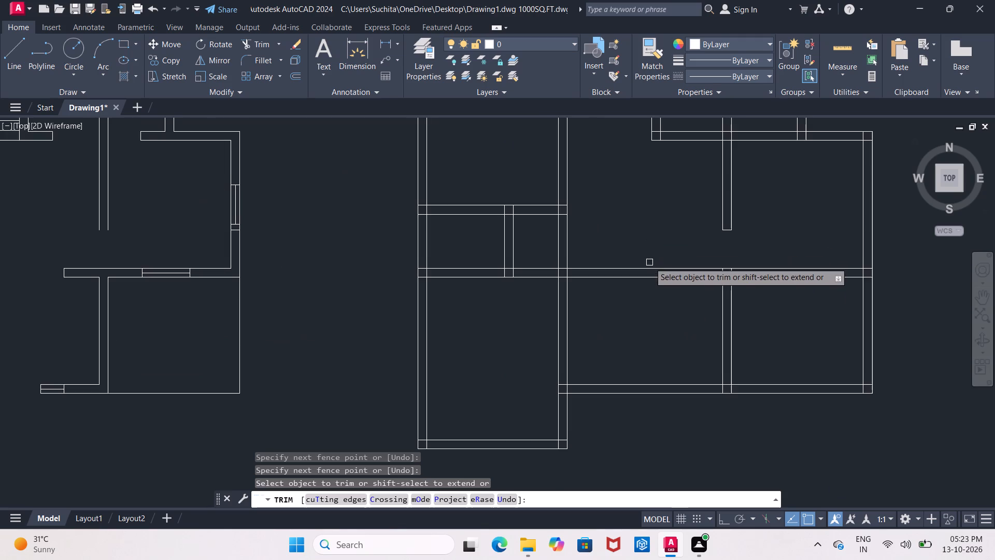
middle_click_drag(649, 262, 632, 220)
scroll(632, 220, "up", 1)
key("Escape")
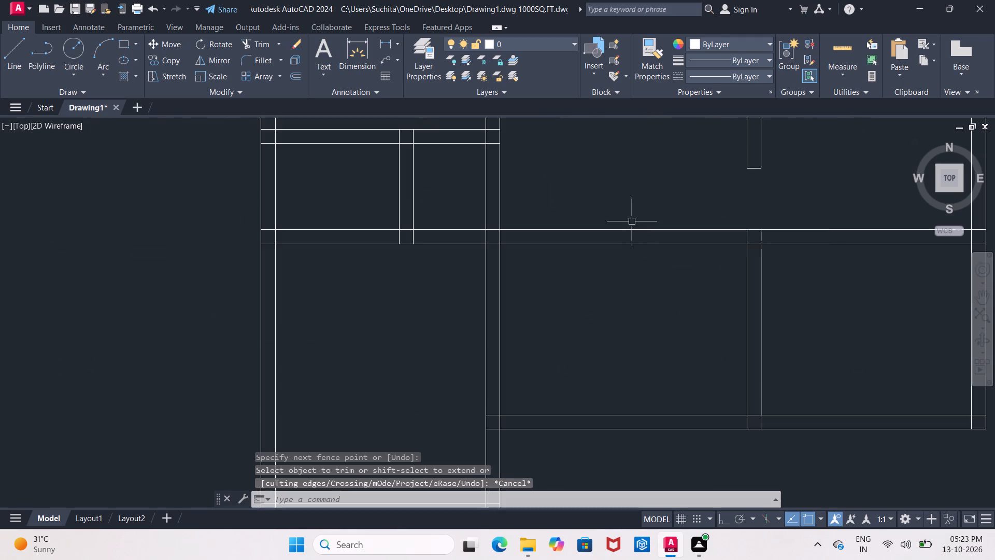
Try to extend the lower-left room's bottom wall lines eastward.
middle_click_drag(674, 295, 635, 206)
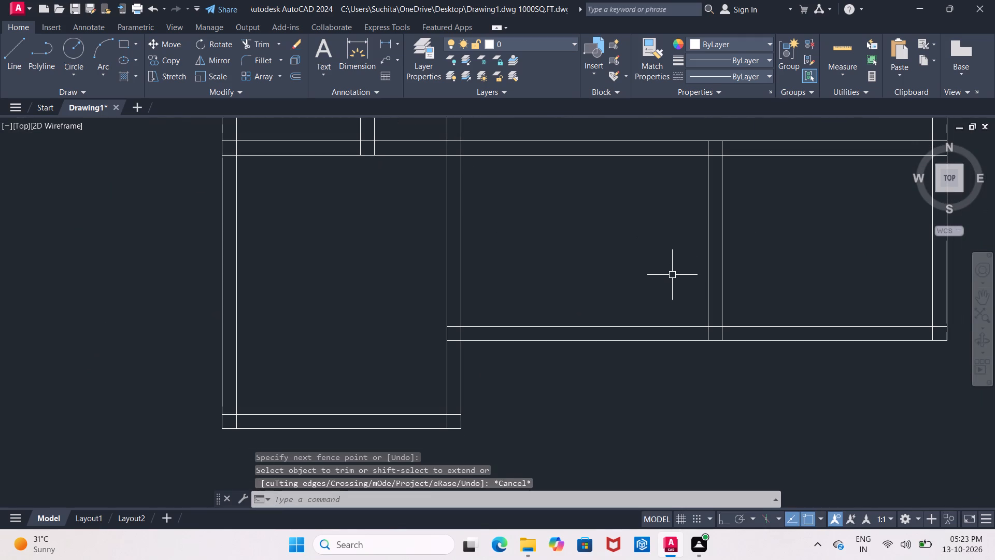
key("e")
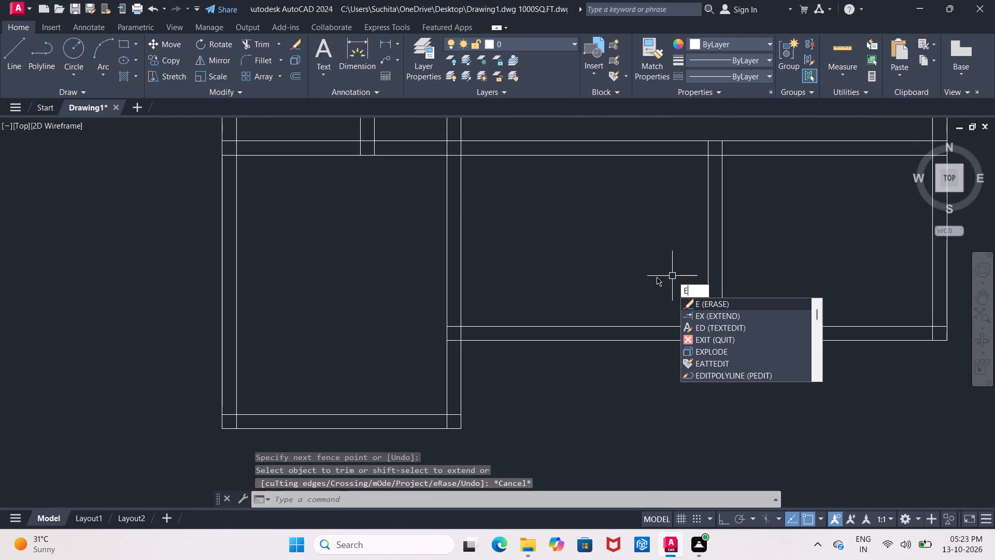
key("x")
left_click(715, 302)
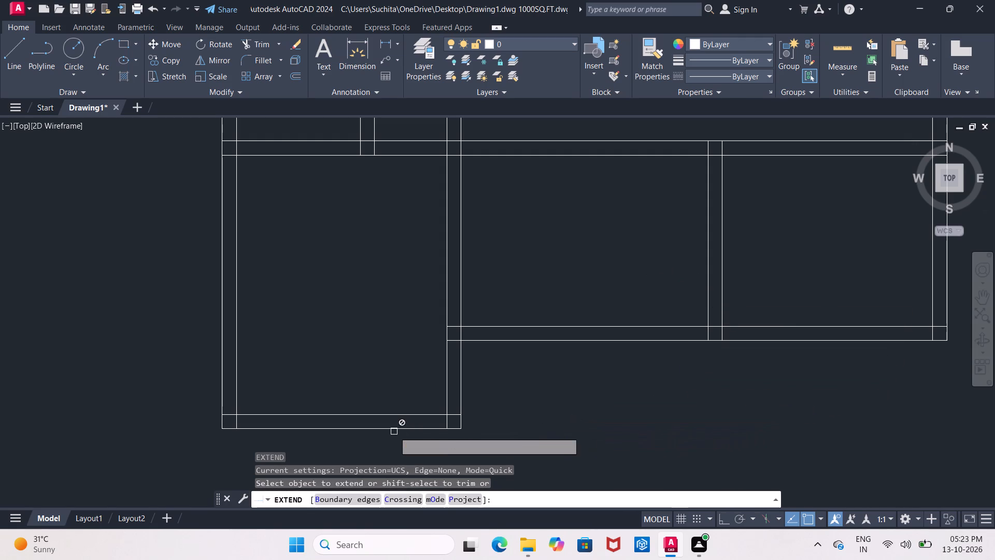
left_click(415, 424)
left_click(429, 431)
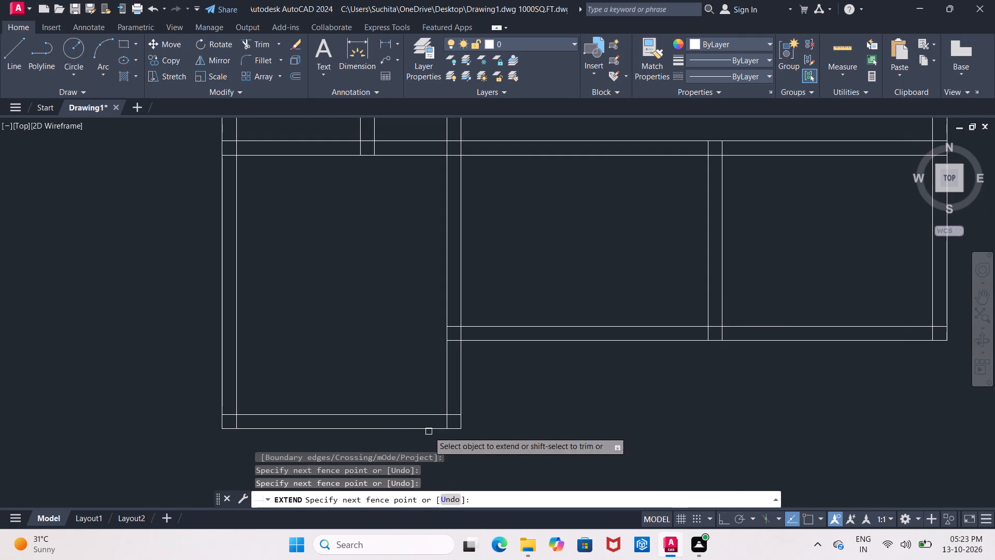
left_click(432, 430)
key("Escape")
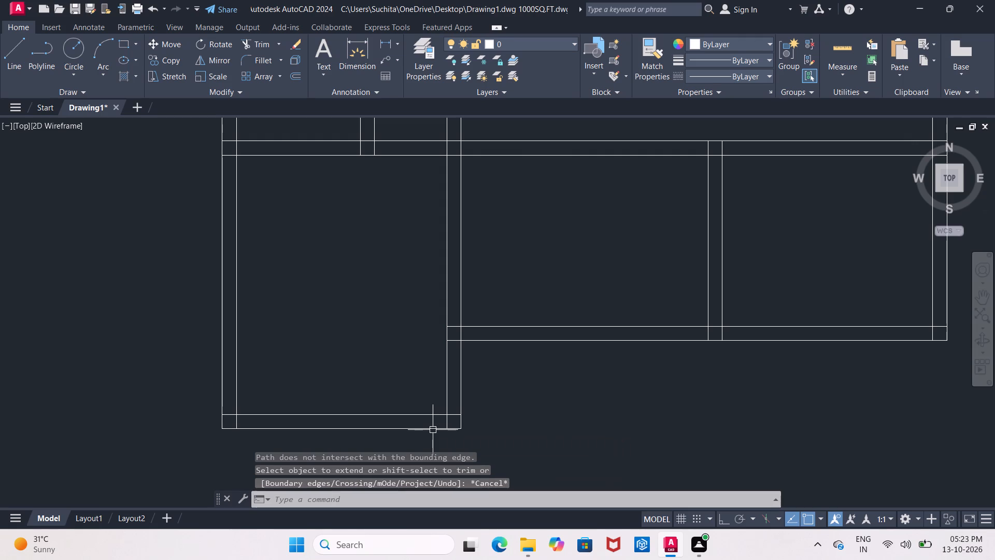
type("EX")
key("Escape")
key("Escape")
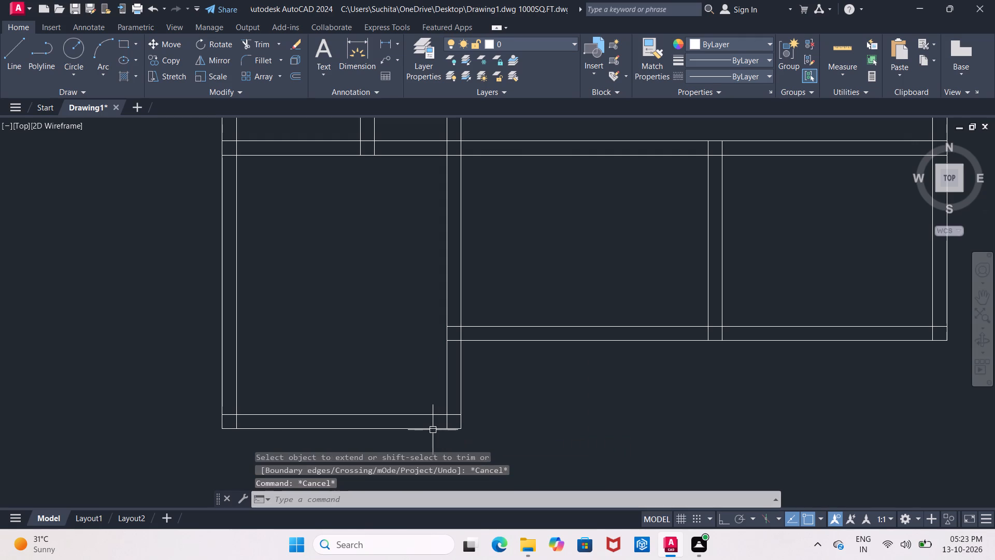
Draw a vertical line about 5'-10" long downward from the bottom east corner of the wall between the two lower-right rooms.
left_click(20, 64)
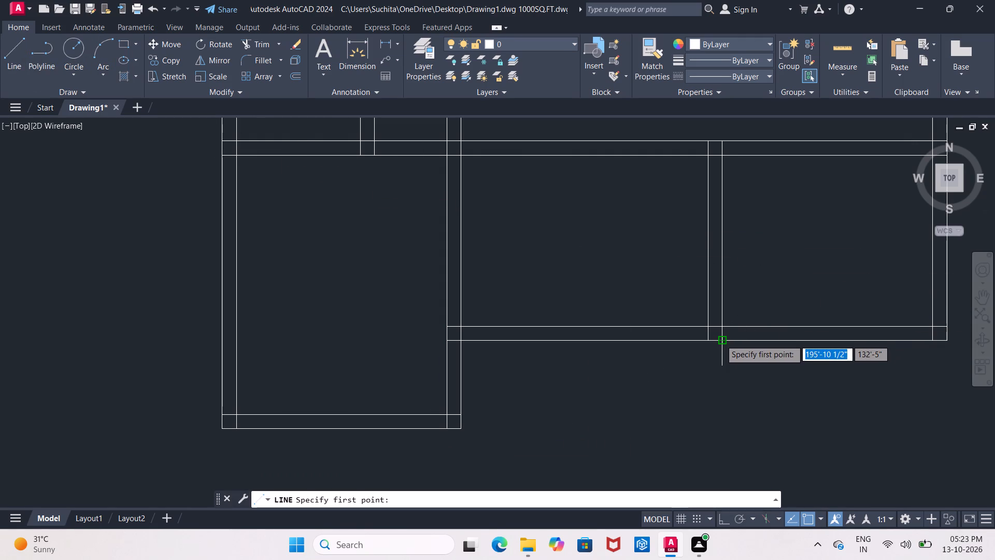
left_click_drag(720, 340, 721, 346)
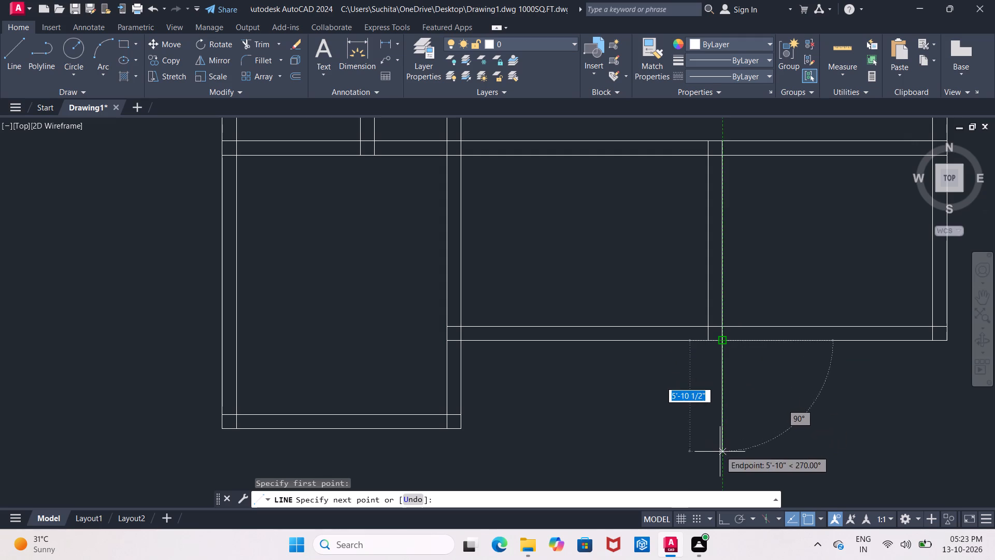
left_click(720, 452)
key("Escape")
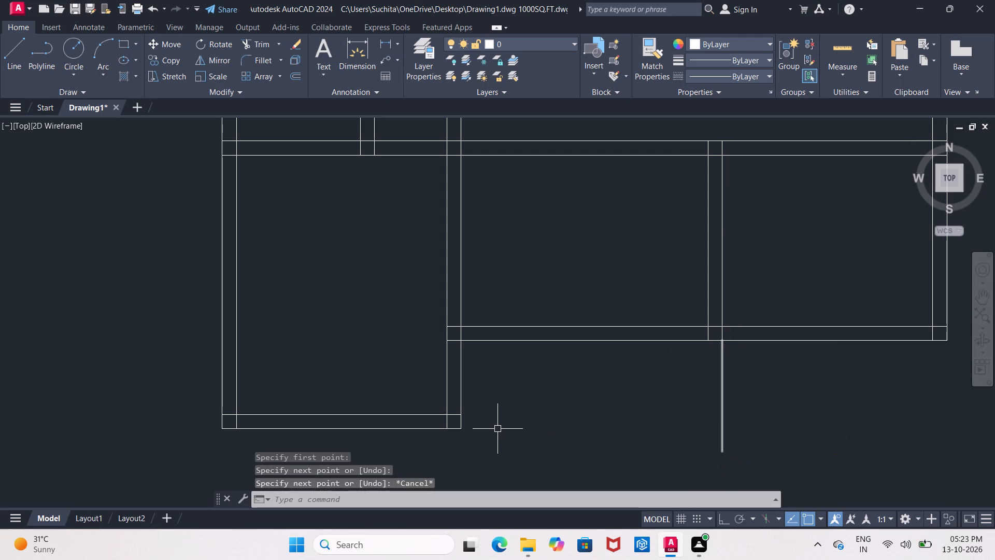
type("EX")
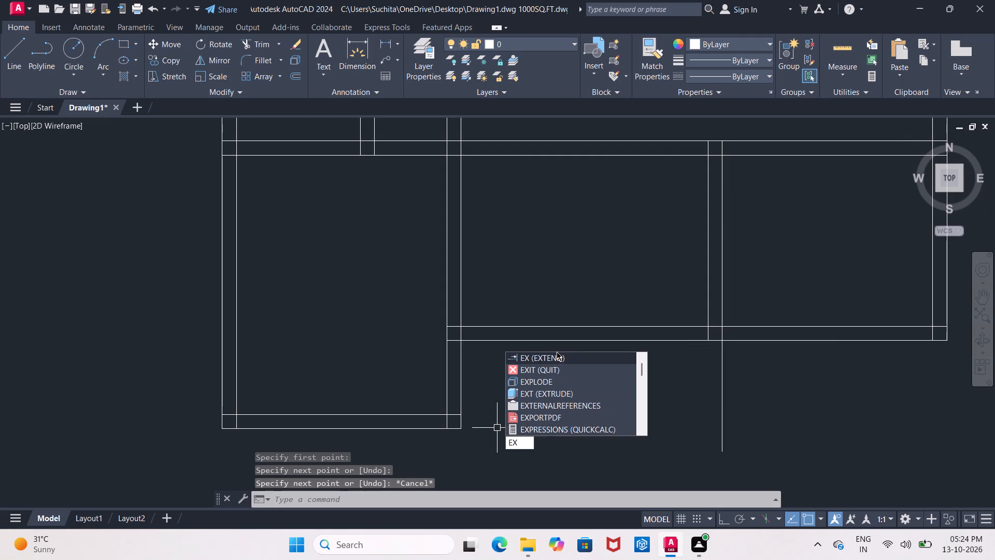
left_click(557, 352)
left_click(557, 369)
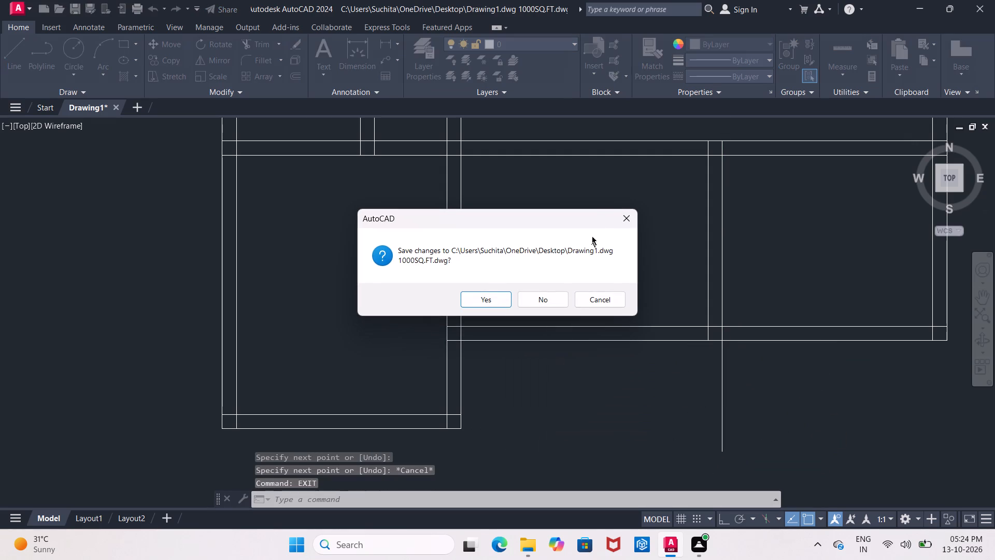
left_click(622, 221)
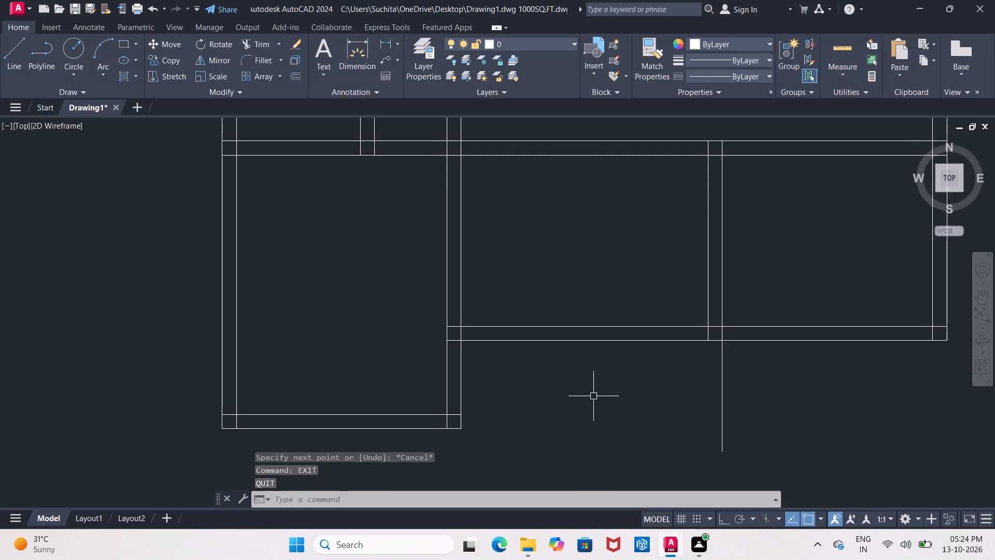
Extend the outer bottom line of the lower-left room eastward to the new vertical line.
type("EX")
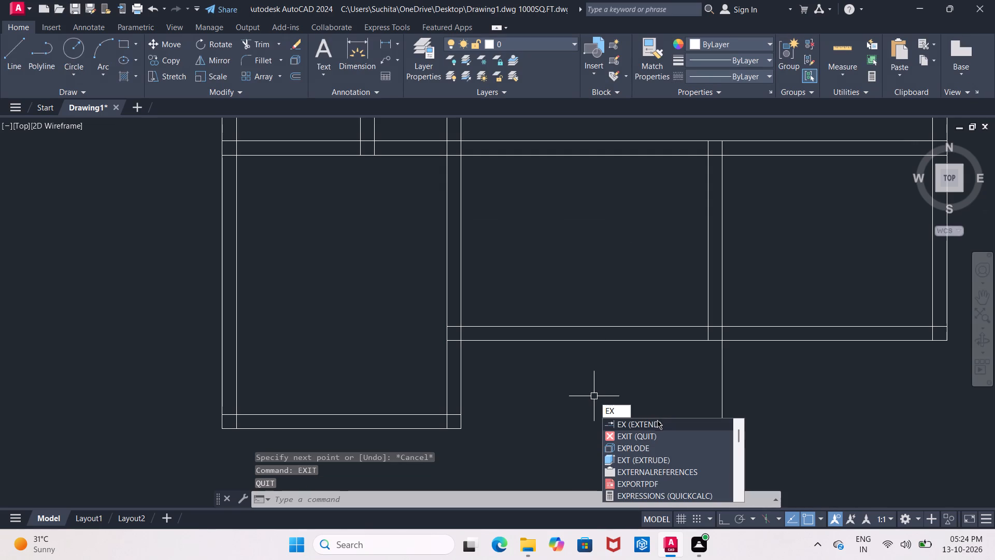
left_click(657, 420)
left_click(446, 429)
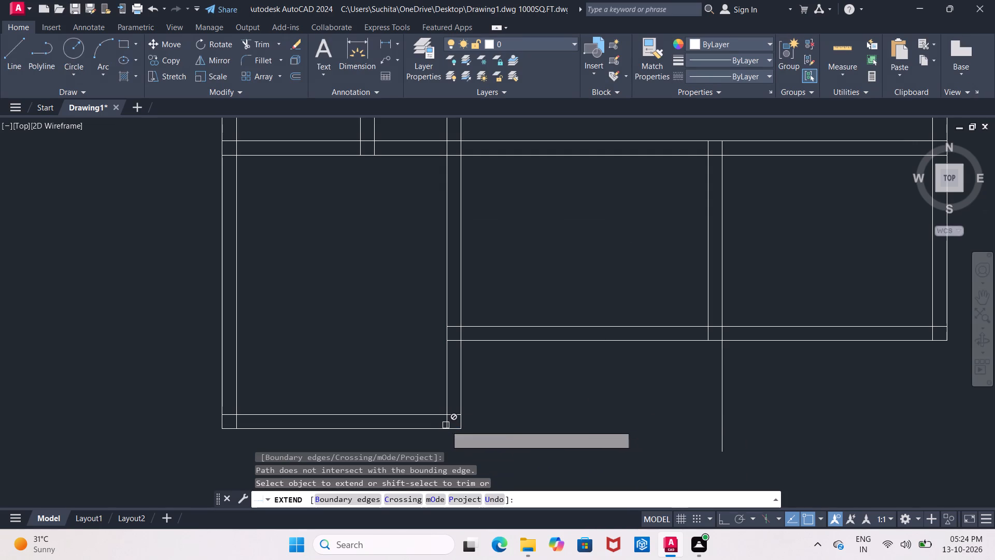
left_click(446, 425)
left_click(444, 427)
left_click(458, 428)
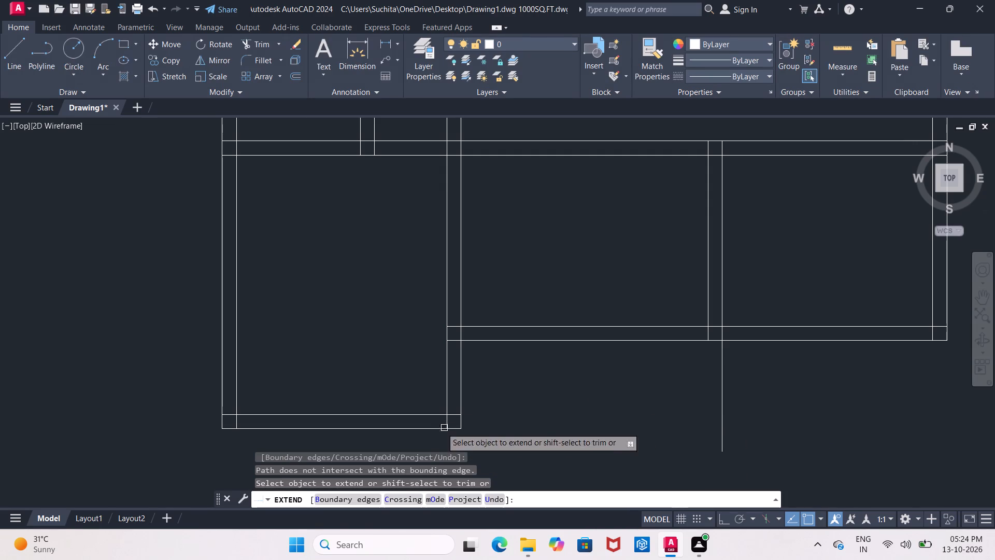
left_click(431, 427)
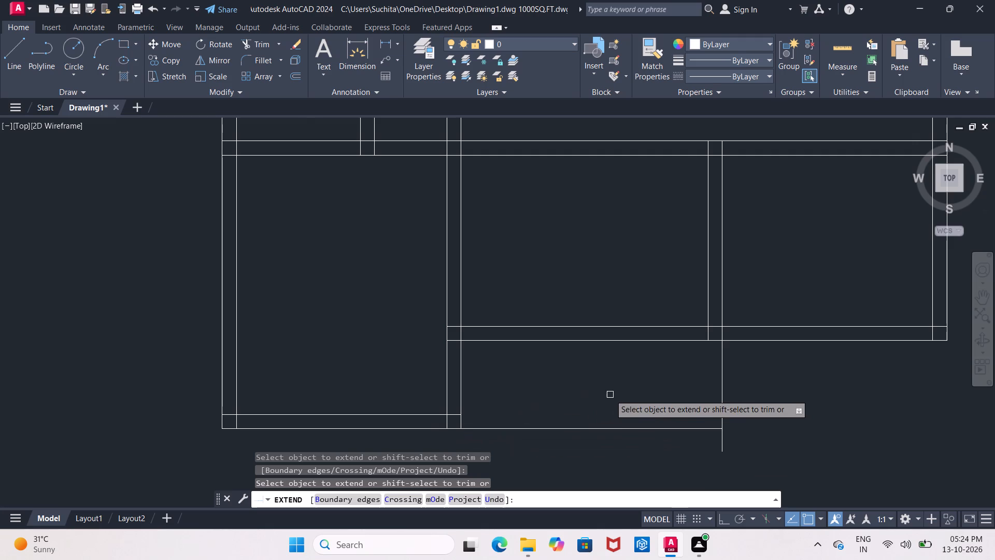
middle_click_drag(614, 399, 462, 398)
scroll(462, 398, "up", 1)
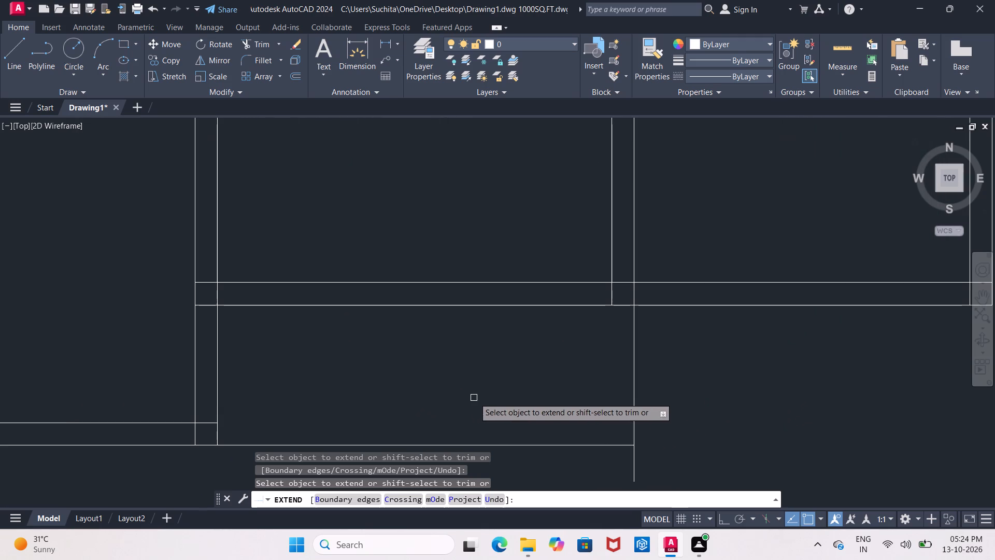
scroll(478, 397, "down", 1)
key("Escape")
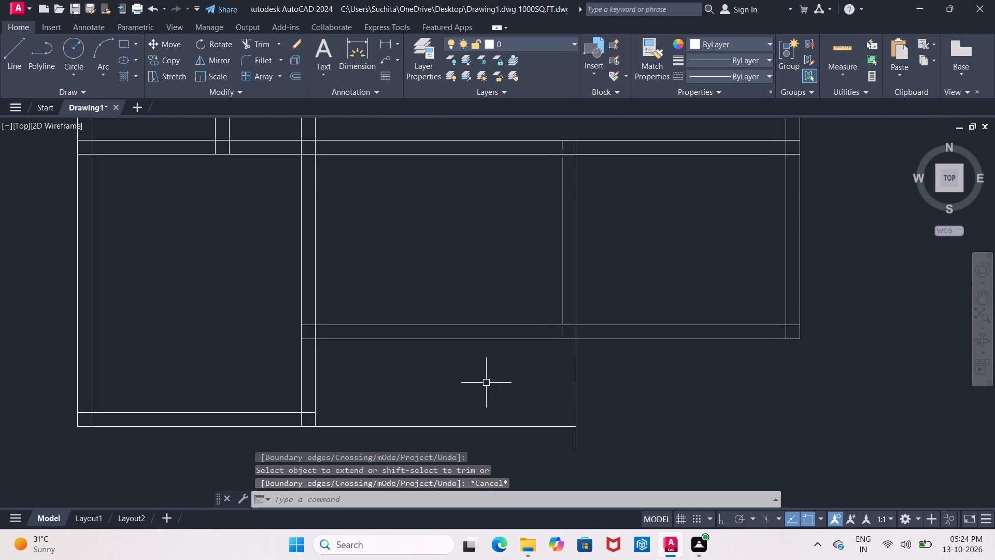
Trim away the inner lines of the lower-right room's bottom wall and east wall.
type("TR")
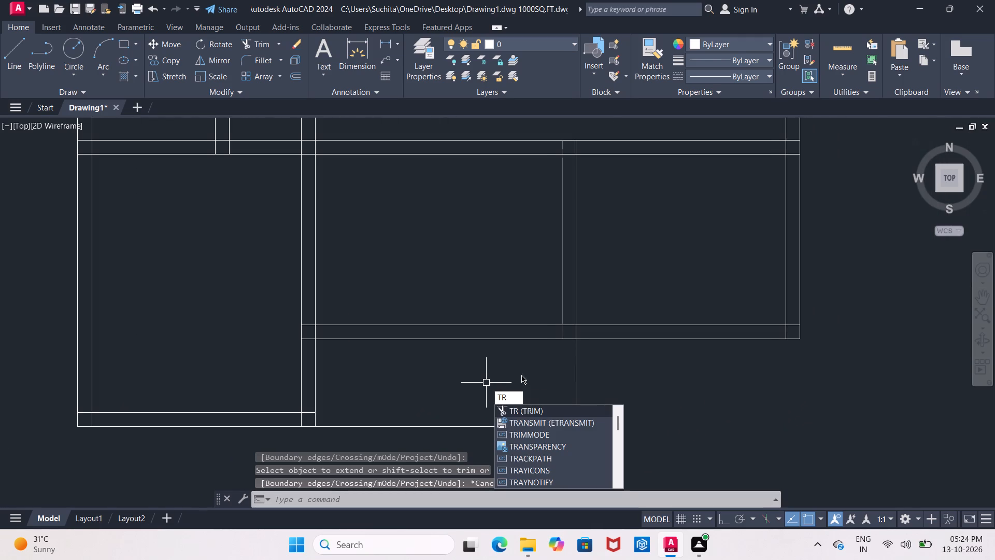
left_click(536, 410)
middle_click_drag(708, 306, 604, 326)
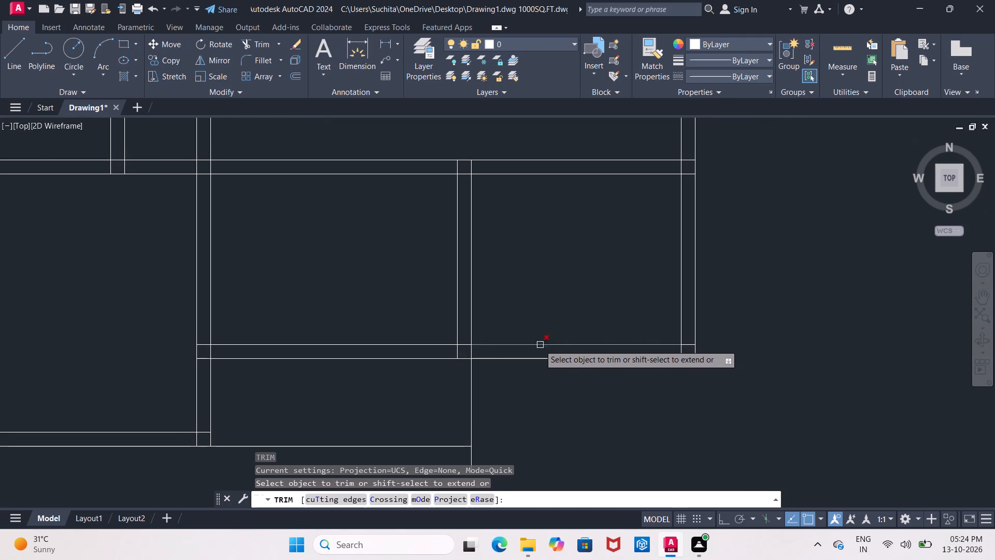
left_click(493, 344)
left_click_drag(501, 302, 511, 315)
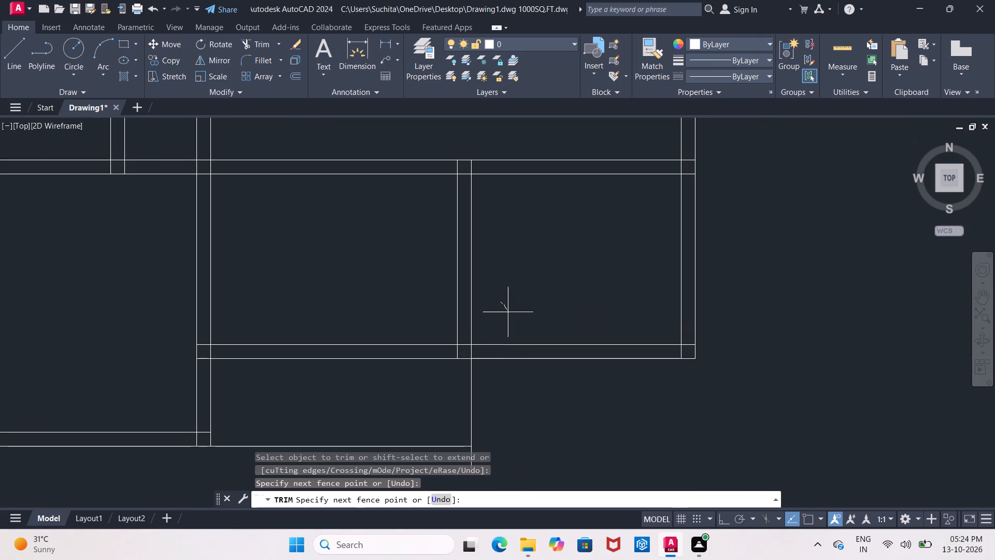
left_click_drag(511, 315, 571, 340)
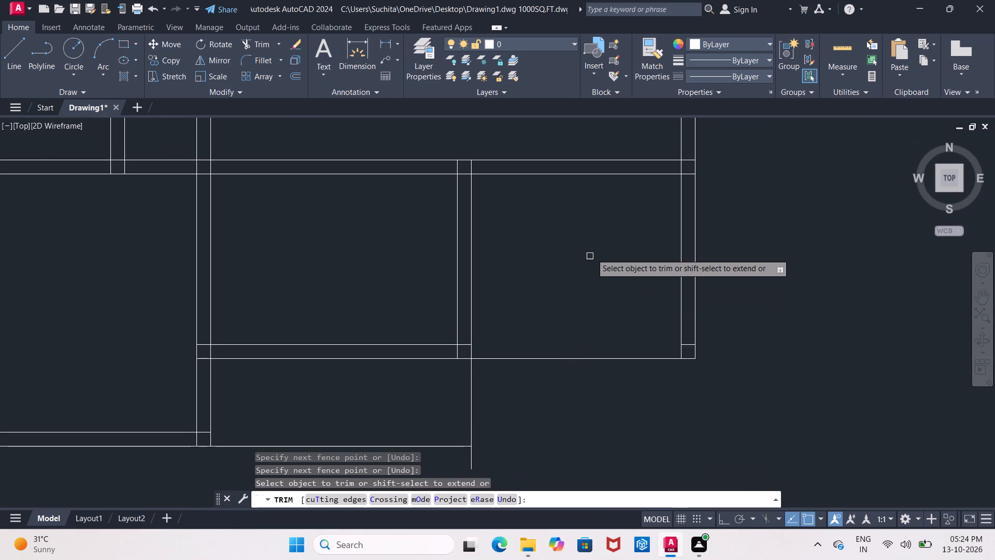
left_click_drag(598, 232, 691, 325)
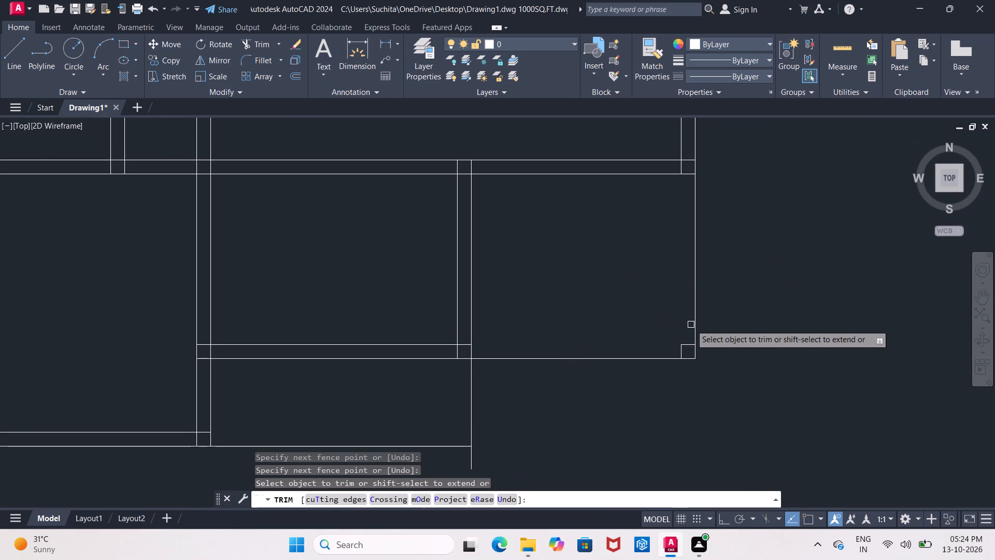
Trim the overhang of the new vertical line below the extended bottom line.
scroll(653, 290, "down", 1)
middle_click_drag(653, 291, 661, 299)
middle_click_drag(611, 295, 703, 181)
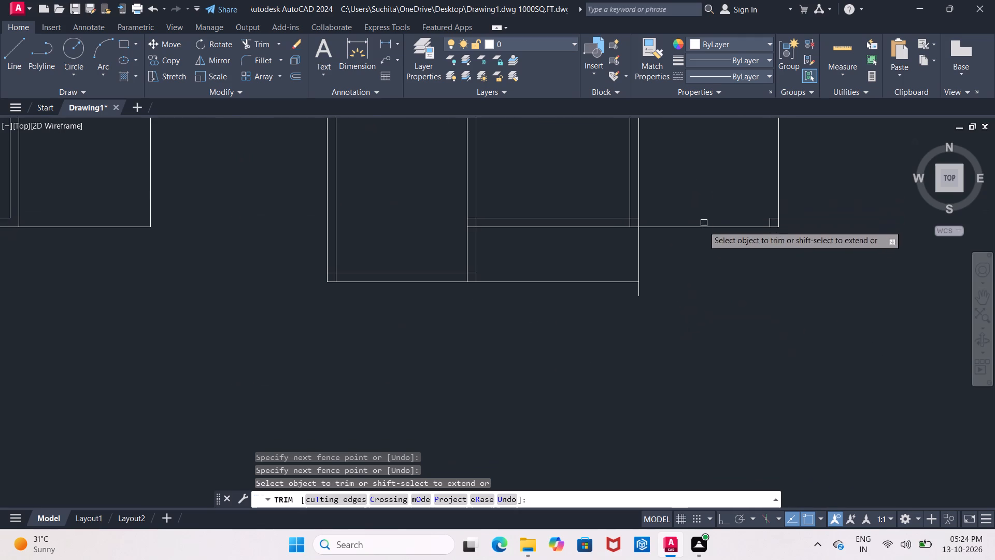
left_click(641, 289)
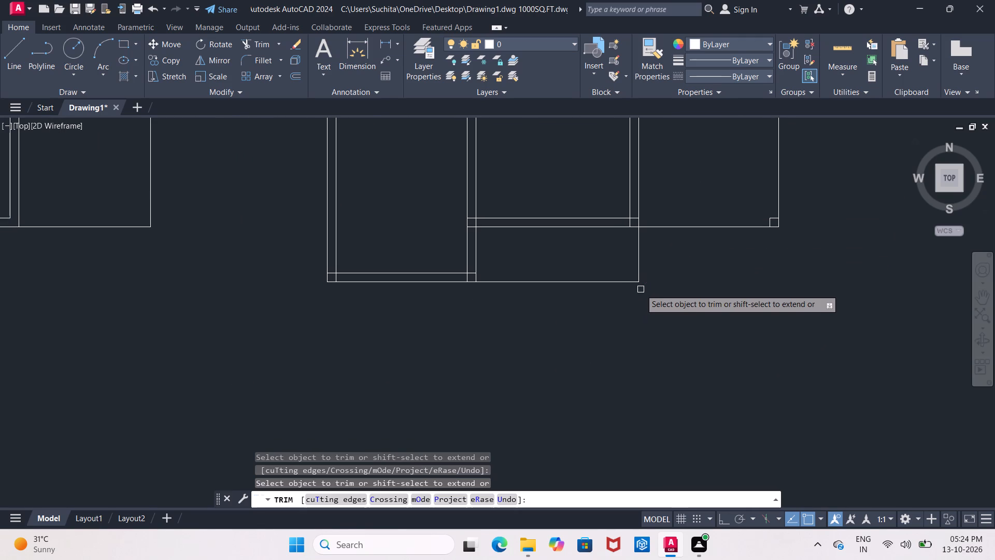
scroll(560, 298, "up", 1)
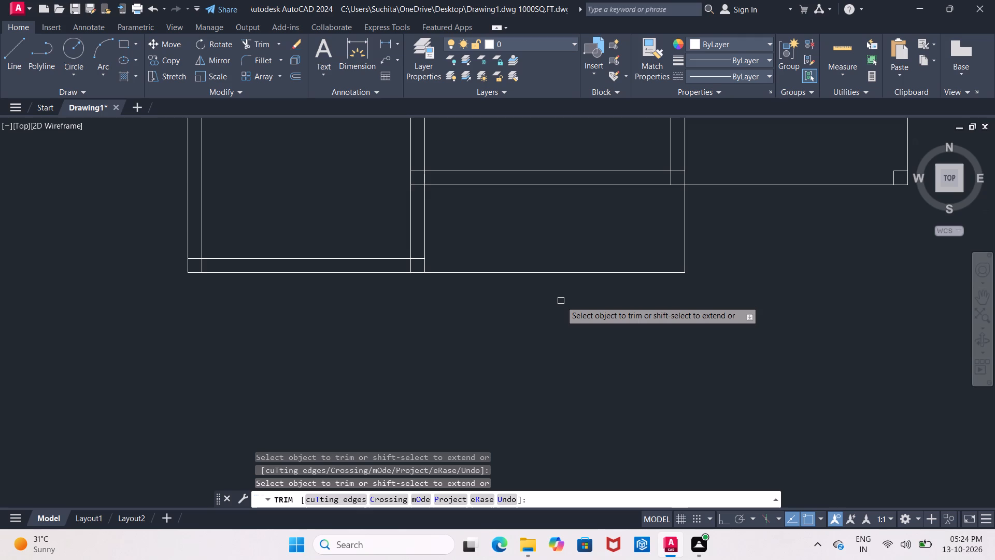
key("Escape")
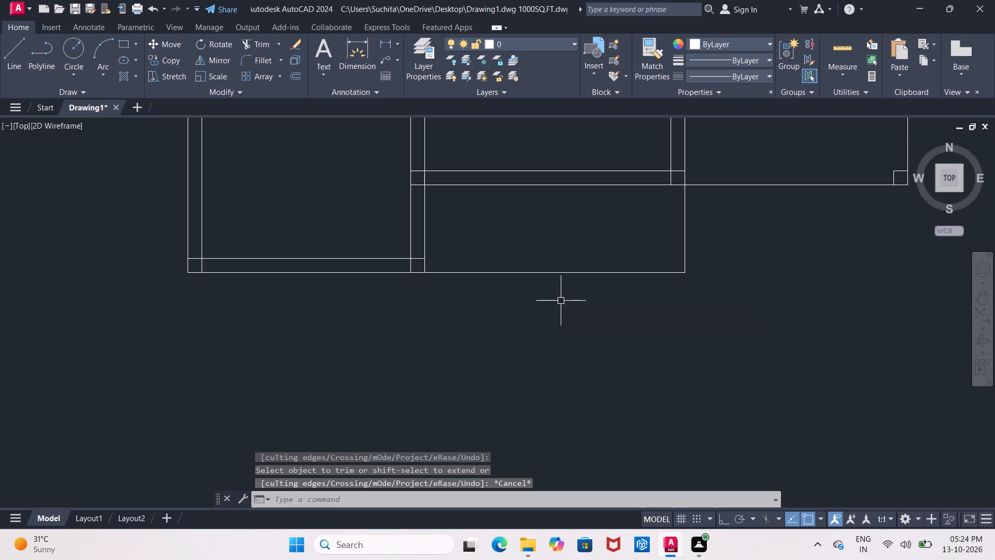
Offset the extended bottom line downward twice at 10" spacing to form step lines.
key("o")
key("Return")
type("10")
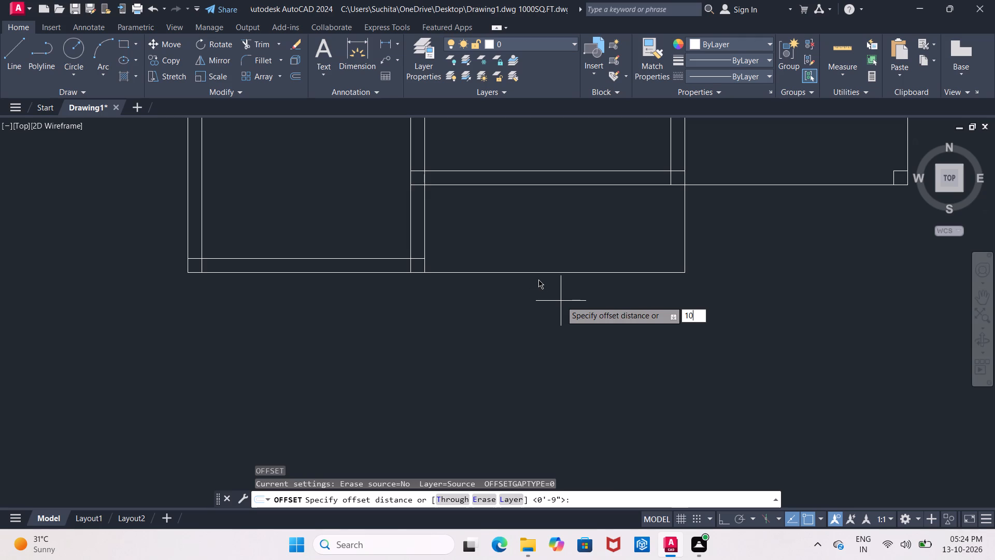
key("shift+quotedbl")
key("Return")
left_click_drag(586, 272, 587, 276)
left_click(586, 301)
left_click_drag(582, 288, 582, 297)
left_click(580, 328)
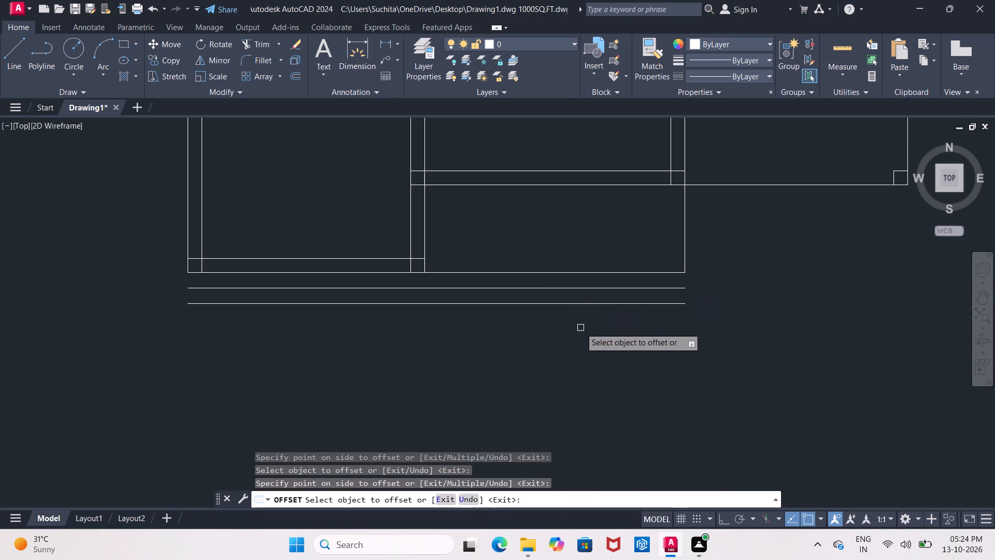
key("Escape")
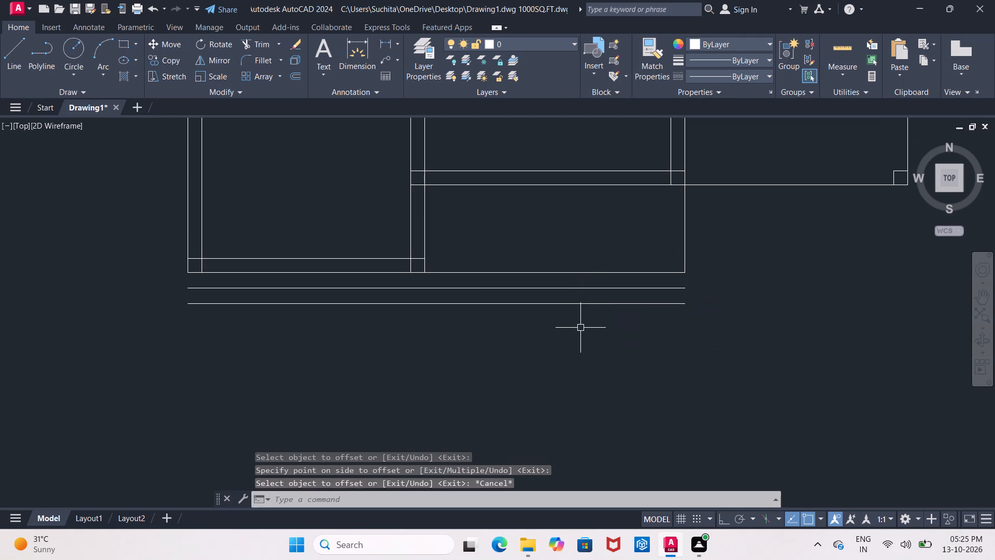
Extend the west line of the lower-left room's east wall down to the lowest step line.
type("EX")
left_click(645, 355)
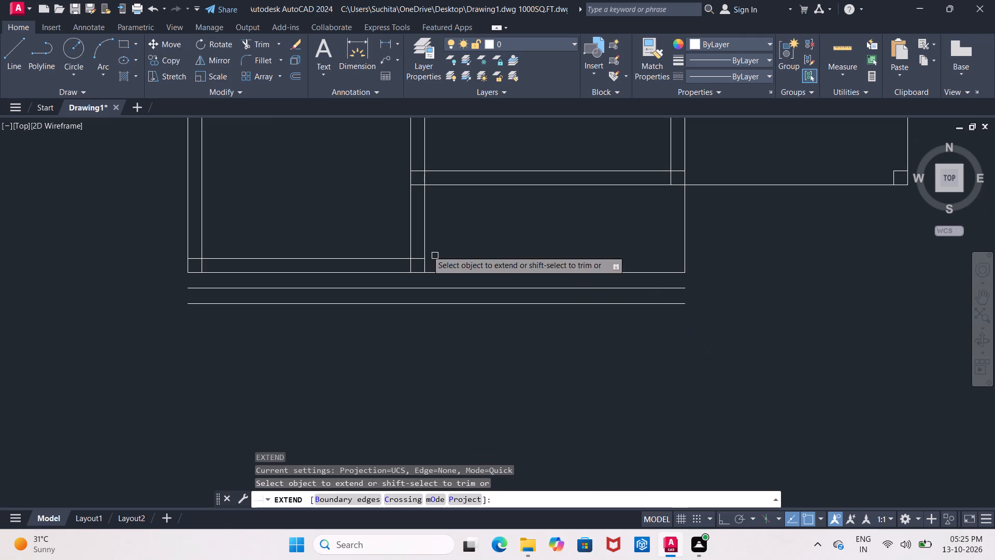
left_click(407, 243)
left_click(410, 263)
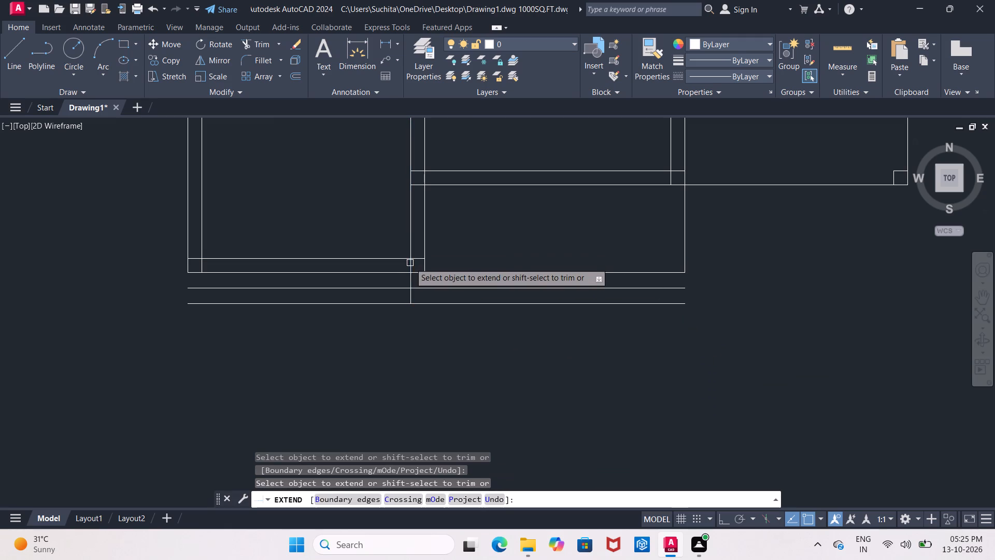
key("Escape")
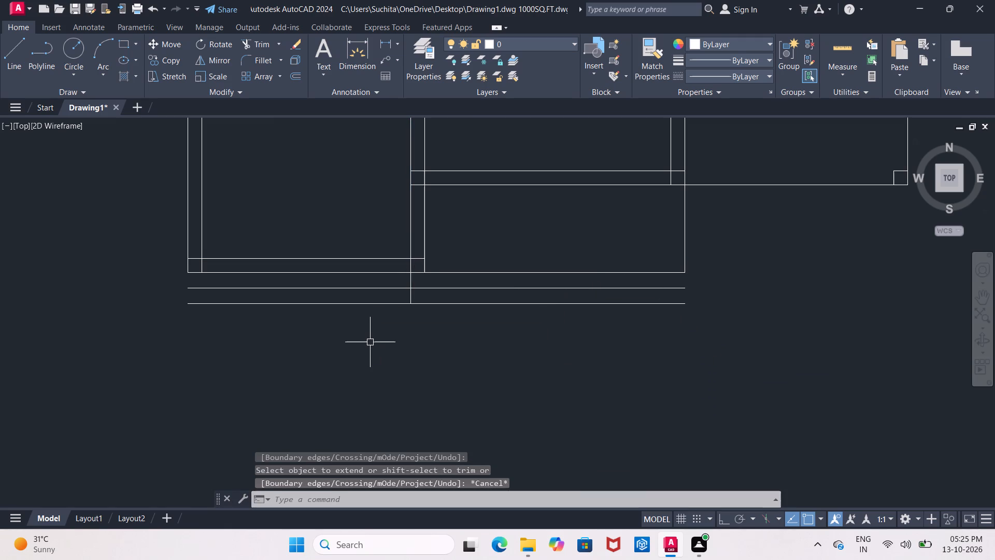
Trim the parts of both step lines west of the extended wall line.
type("TR")
left_click(407, 367)
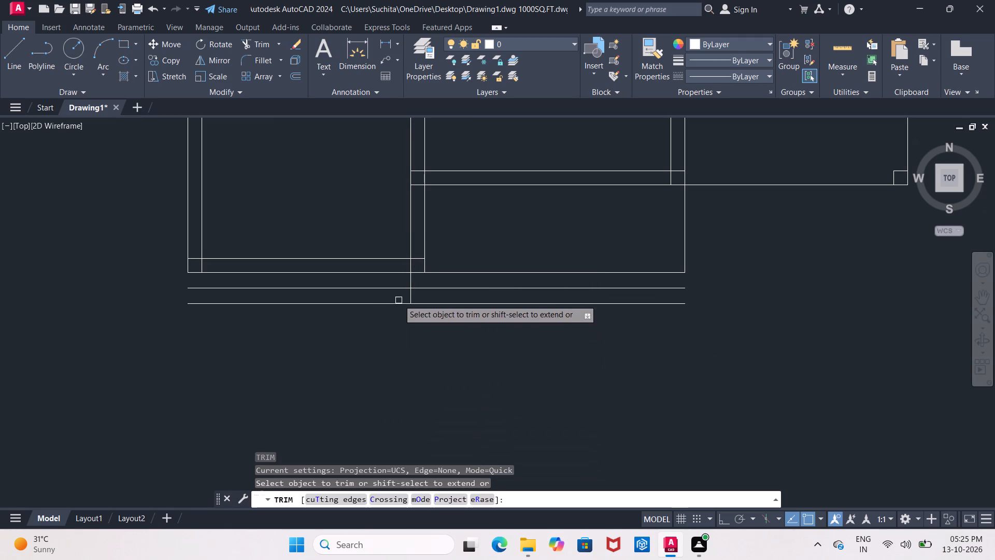
left_click_drag(397, 281, 397, 311)
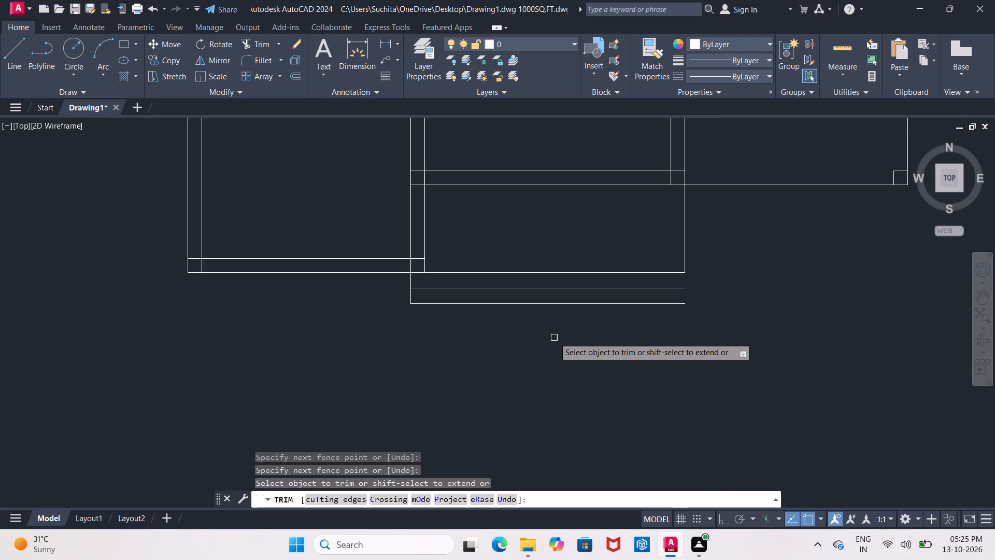
key("e")
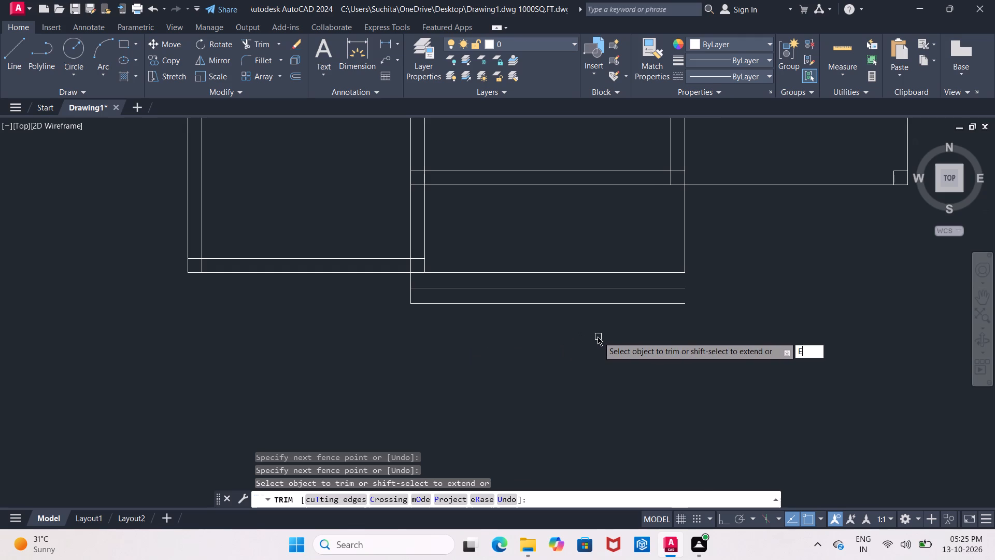
key("Escape")
Extend the vertical line at the steps' east end down to the lowest step line.
key("e")
key("x")
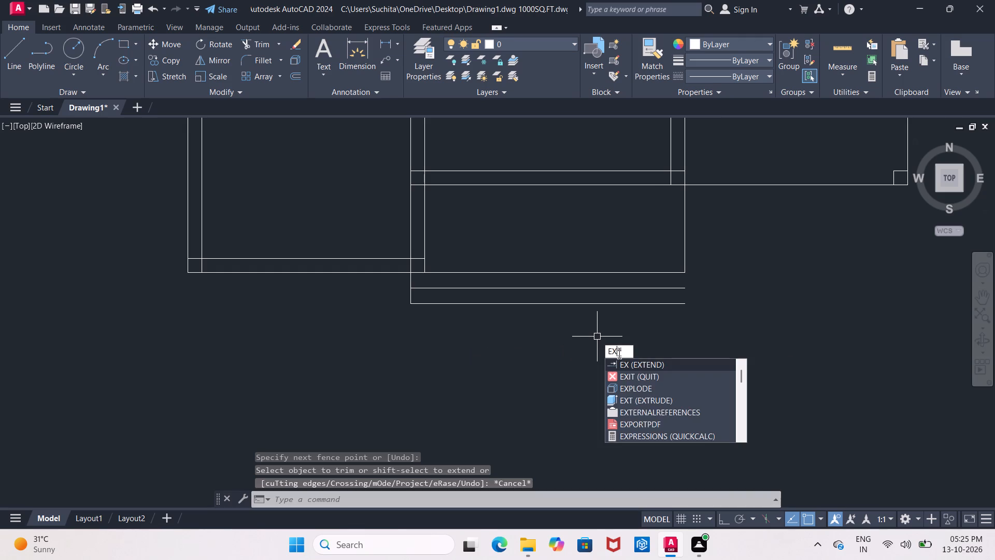
left_click(619, 362)
left_click(684, 251)
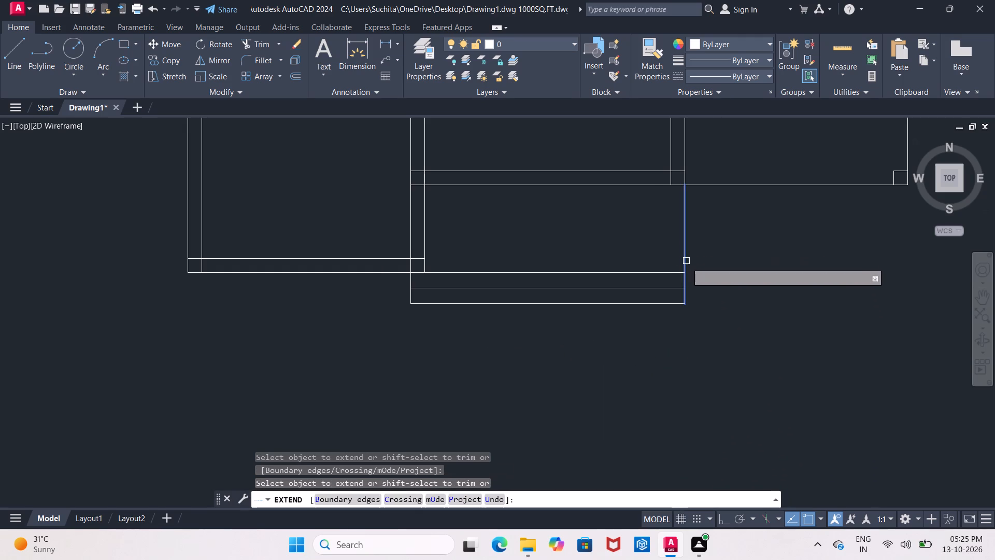
left_click(687, 262)
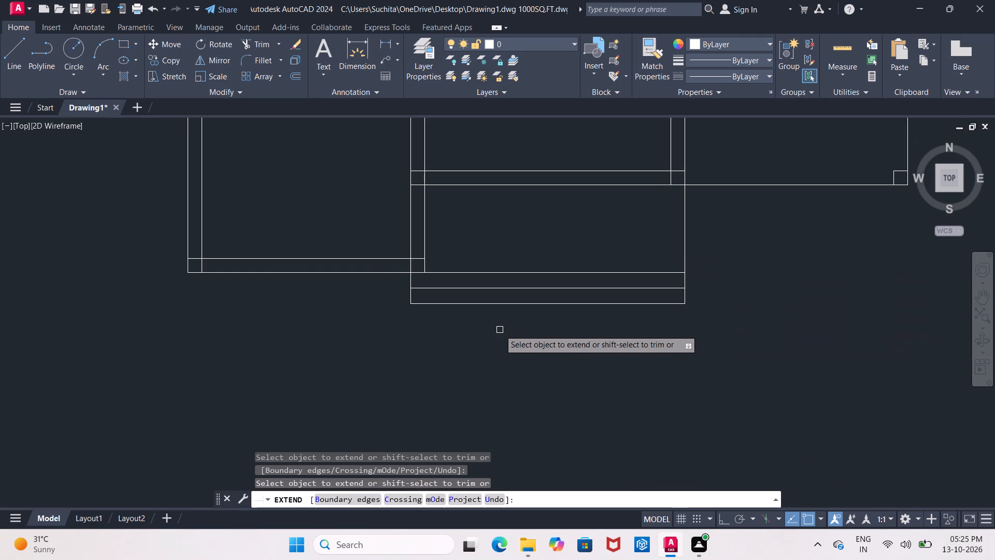
key("Escape")
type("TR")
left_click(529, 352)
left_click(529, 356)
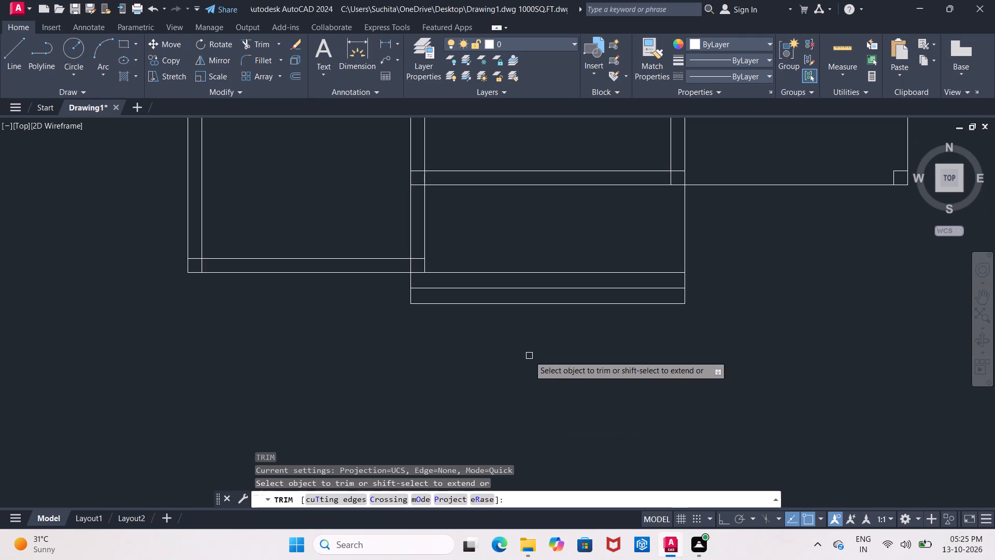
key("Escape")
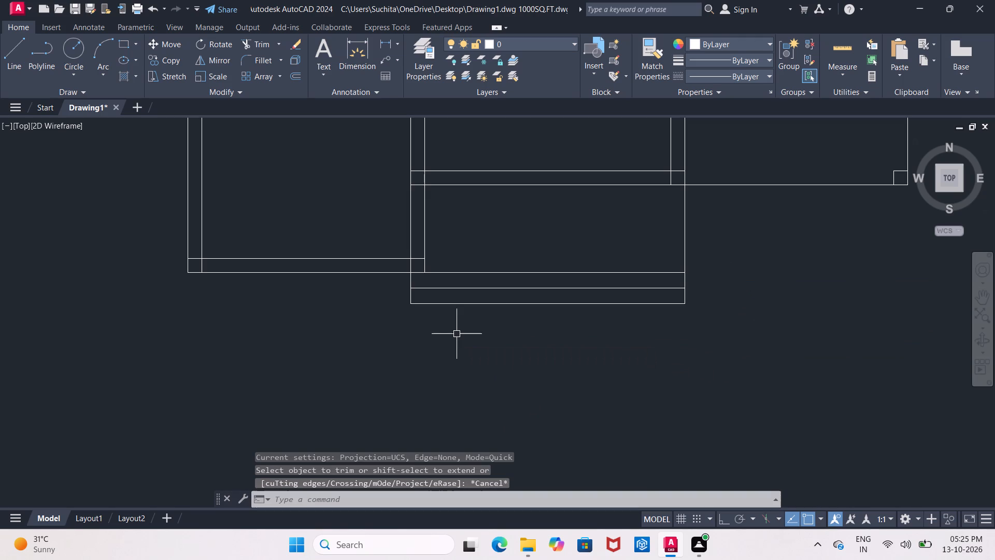
Copy the red column at the projecting top room's east wall to the top wall's next wall junction and its east end.
middle_click_drag(457, 338, 459, 374)
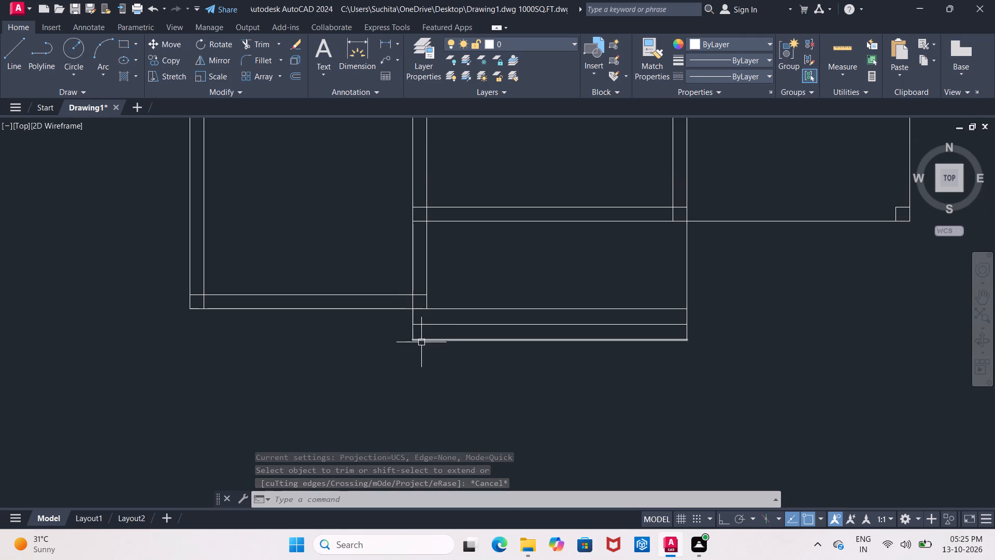
key("Escape")
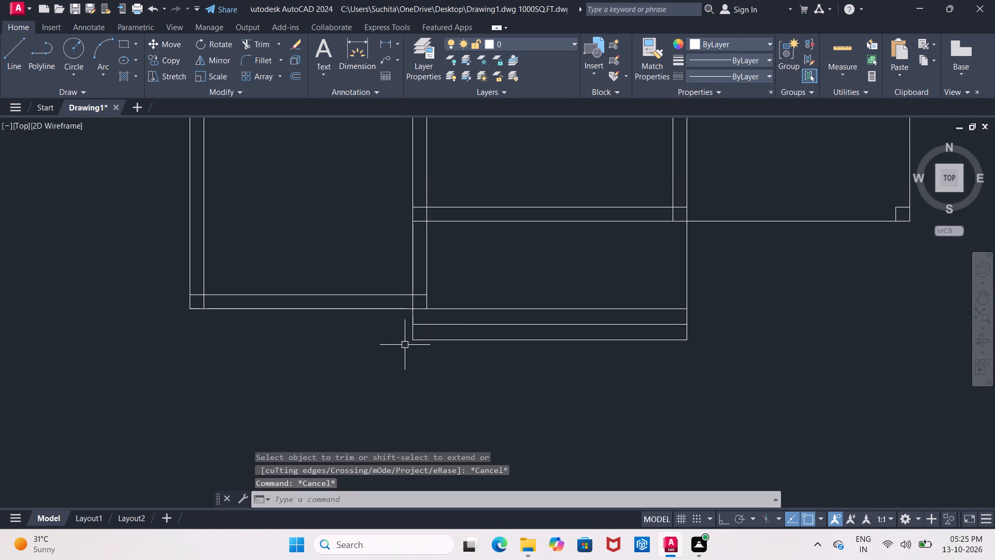
scroll(405, 345, "down", 3)
middle_click_drag(388, 219, 368, 254)
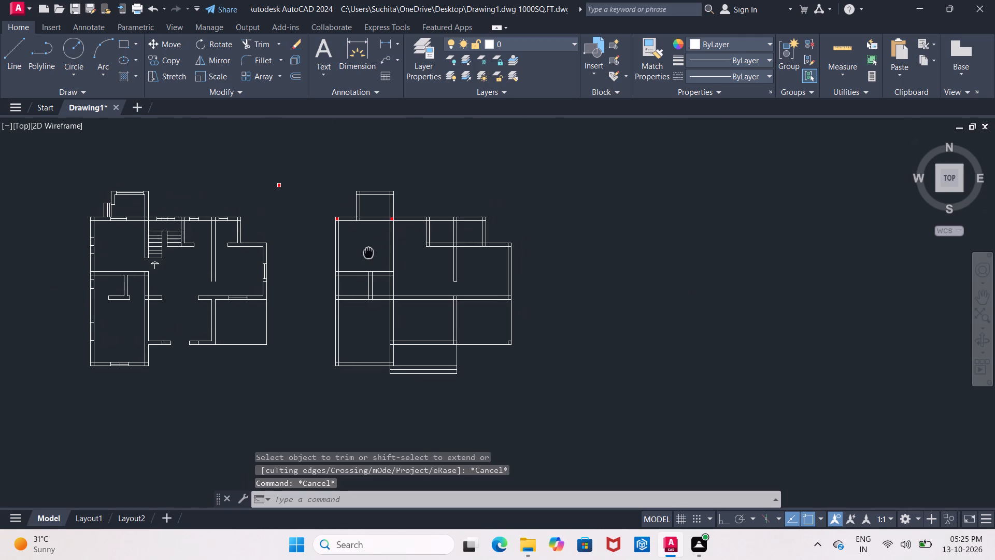
middle_click_drag(368, 254, 367, 255)
scroll(377, 253, "up", 1)
left_click_drag(369, 185, 377, 199)
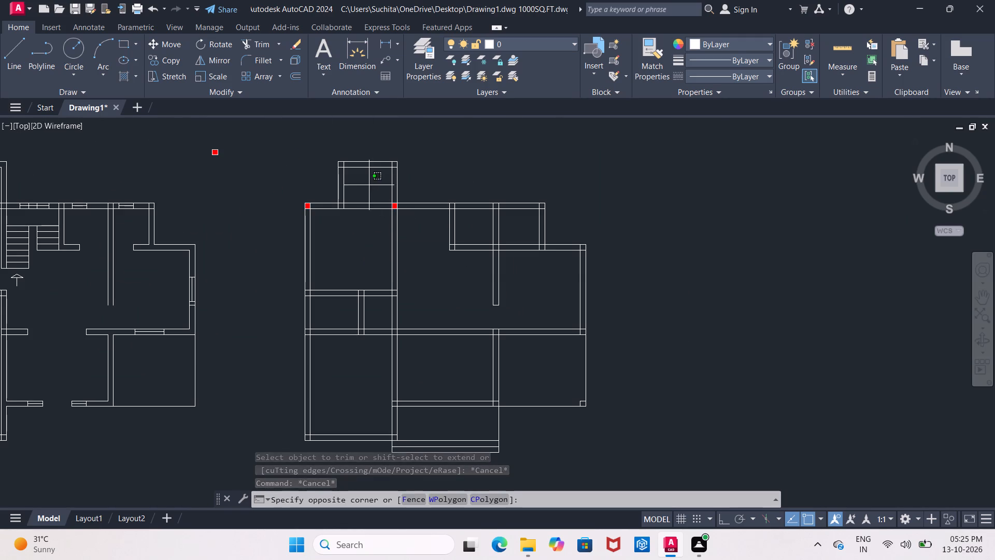
left_click_drag(377, 199, 375, 194)
left_click(419, 254)
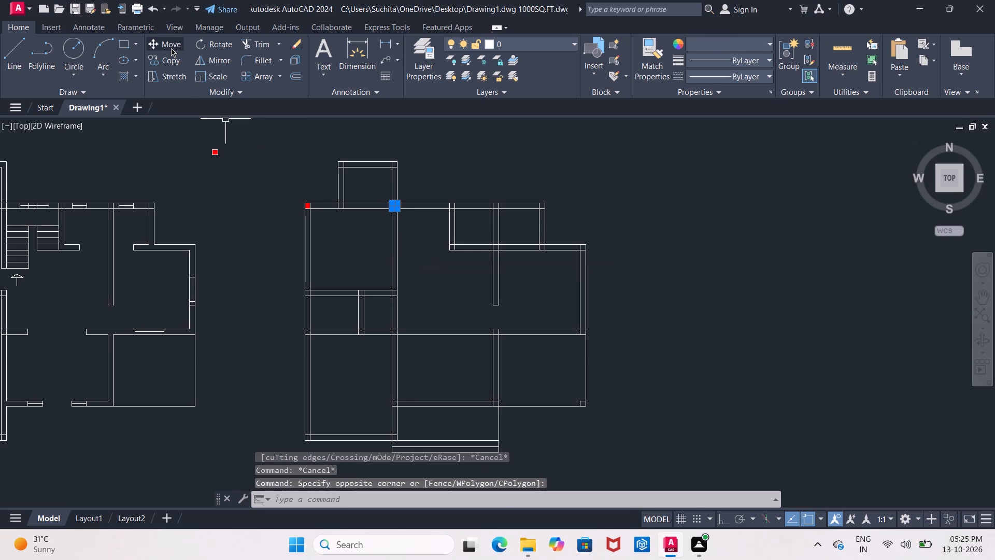
left_click(166, 61)
scroll(406, 227, "up", 2)
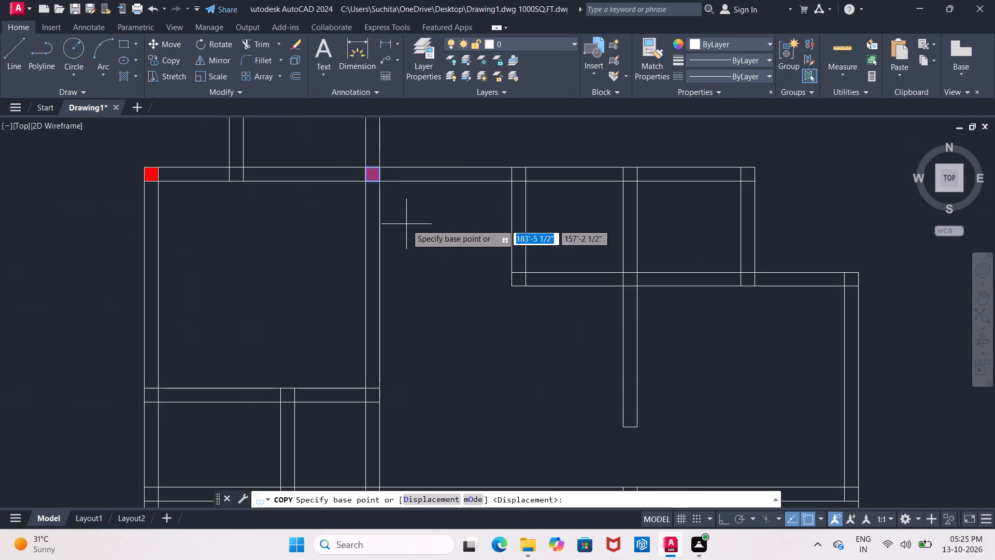
middle_click_drag(406, 224, 407, 287)
left_click(383, 231)
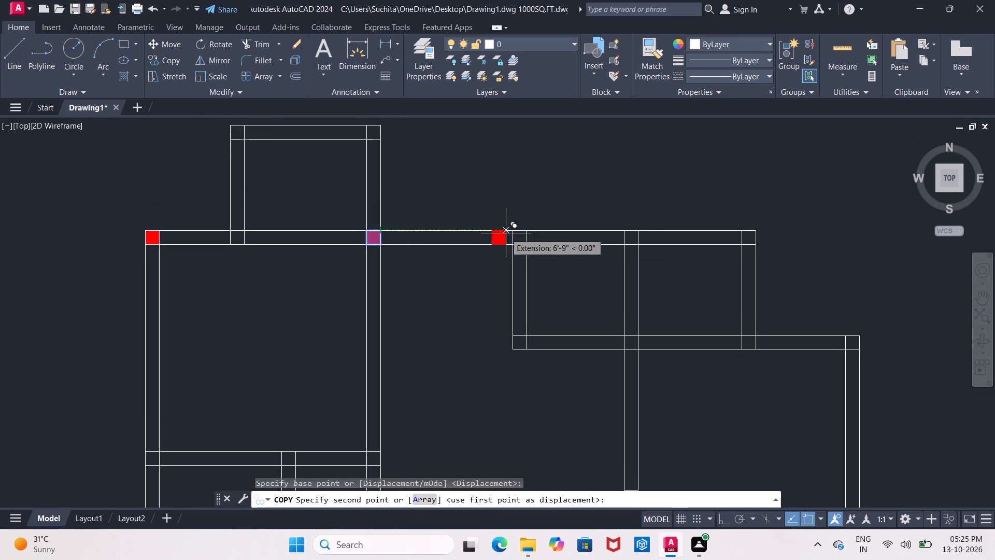
left_click(525, 235)
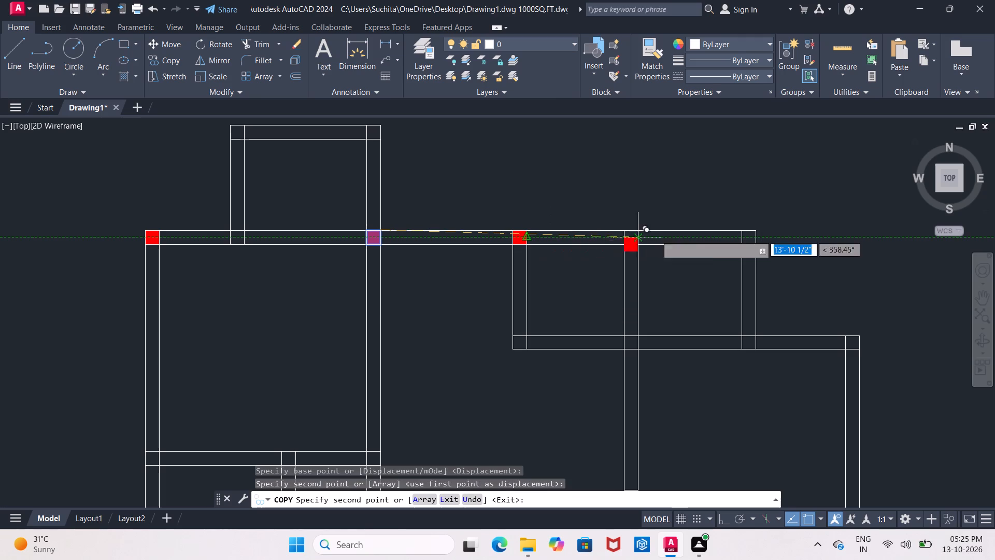
scroll(740, 235, "up", 1)
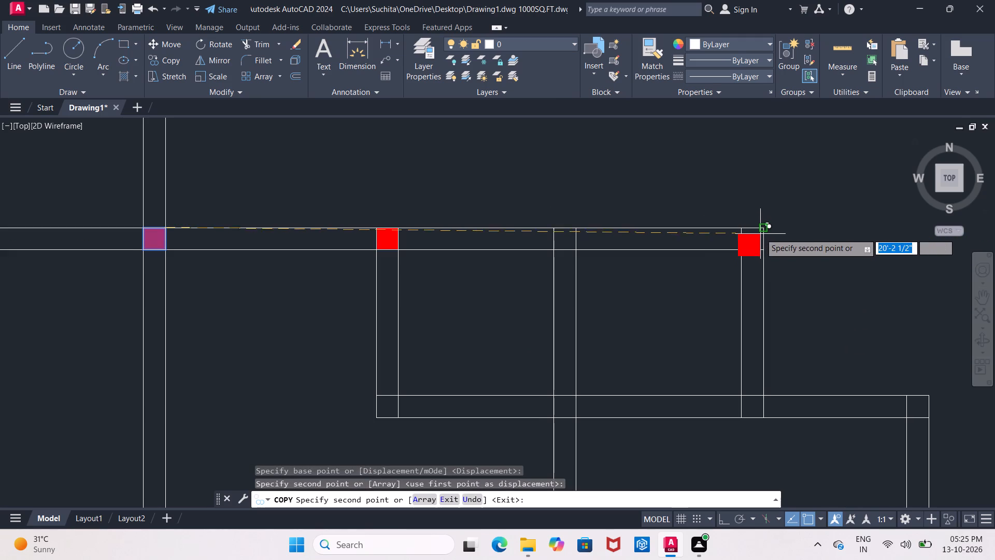
left_click(760, 230)
Place further column copies at the far east wall's upper corner and at its junction with the horizontal wall below.
scroll(766, 321, "up", 1)
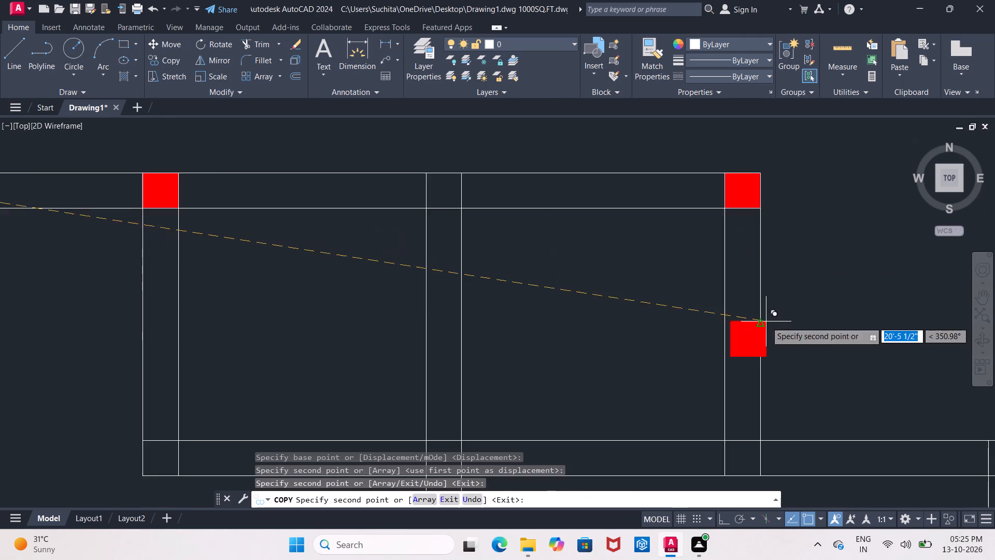
middle_click_drag(763, 315, 684, 222)
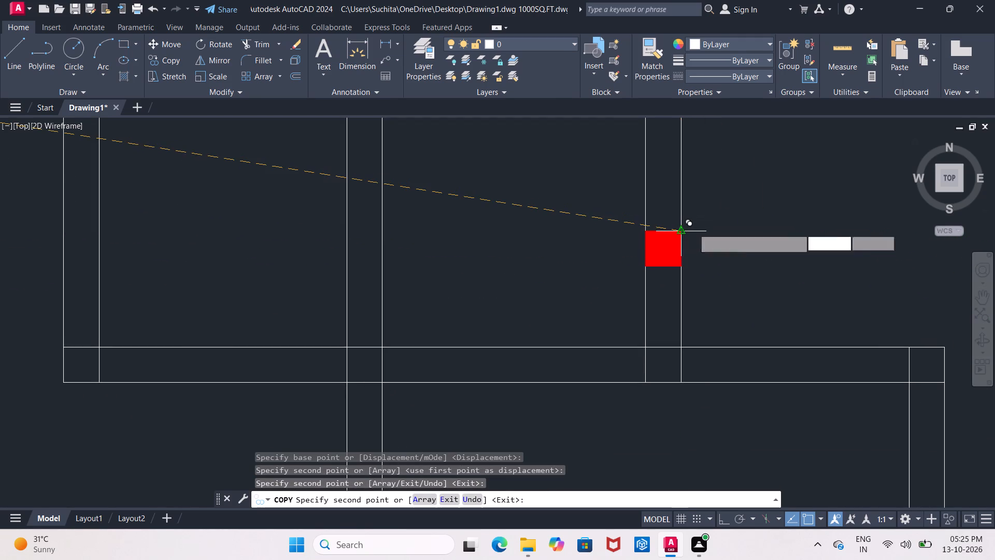
middle_click_drag(841, 253, 713, 208)
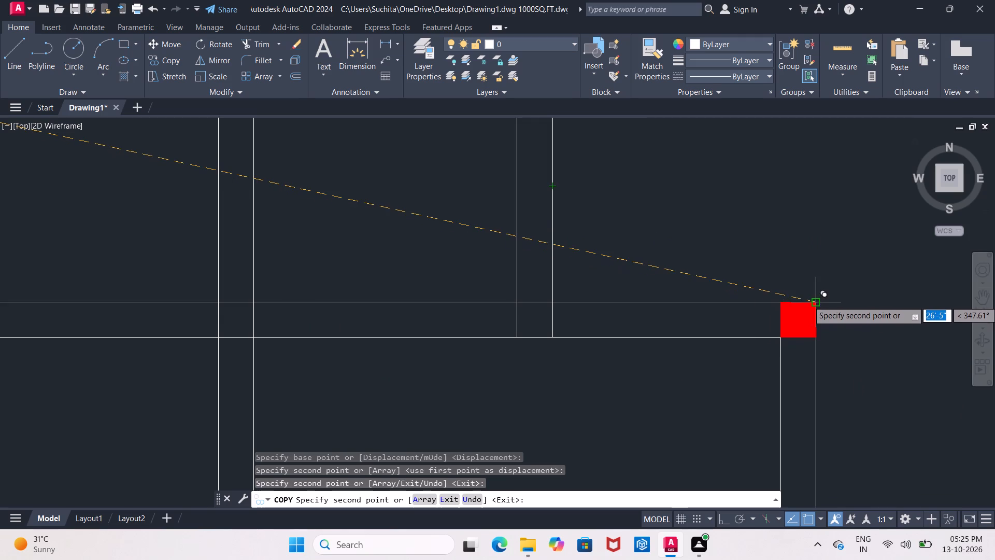
left_click(816, 300)
scroll(809, 253, "down", 4)
middle_click_drag(825, 310, 818, 301)
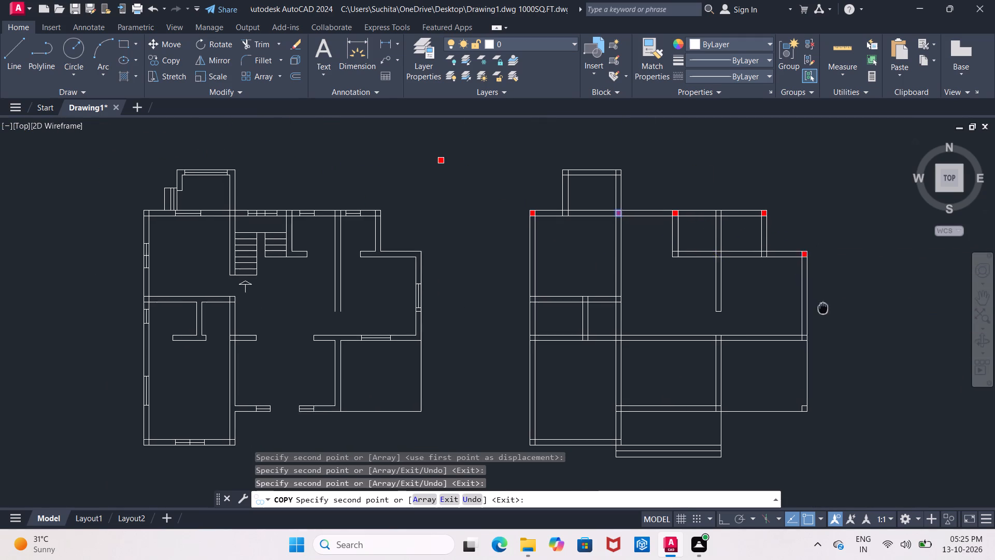
middle_click_drag(818, 301, 736, 244)
scroll(725, 261, "up", 4)
middle_click_drag(719, 267, 710, 222)
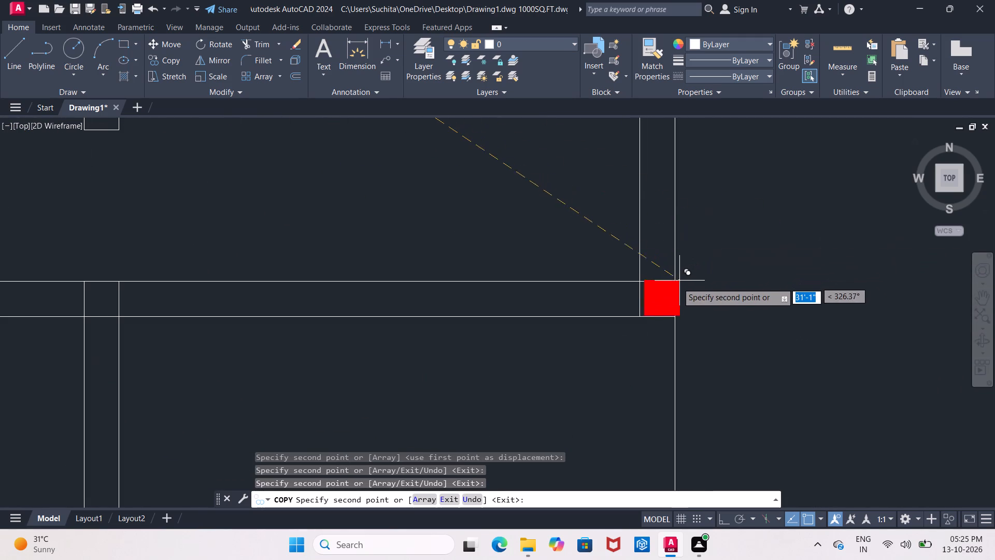
left_click(673, 284)
Place a column copy over the empty square at the plan's southeast corner.
middle_click_drag(675, 245, 683, 159)
middle_click_drag(684, 307, 667, 122)
scroll(668, 140, "down", 2)
scroll(675, 279, "up", 2)
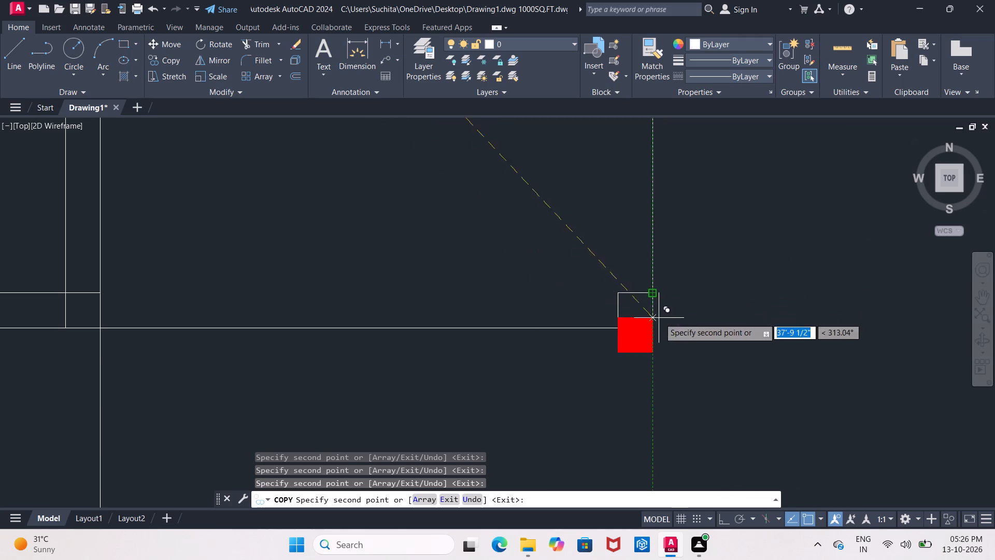
scroll(658, 302, "up", 2)
left_click(644, 284)
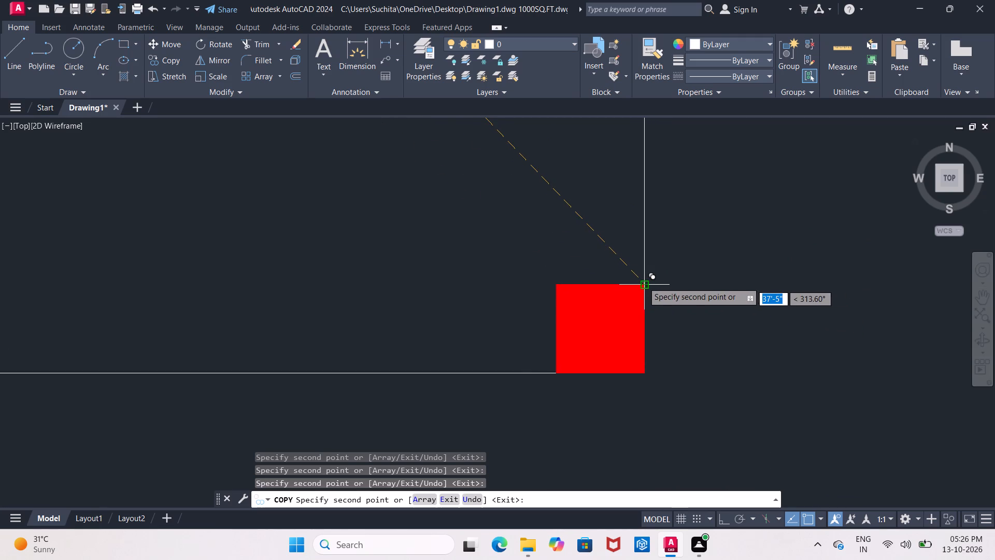
Place a column copy on the entrance area's east line, just above the step lines, and end copying.
middle_click_drag(722, 228, 865, 217)
scroll(701, 216, "down", 4)
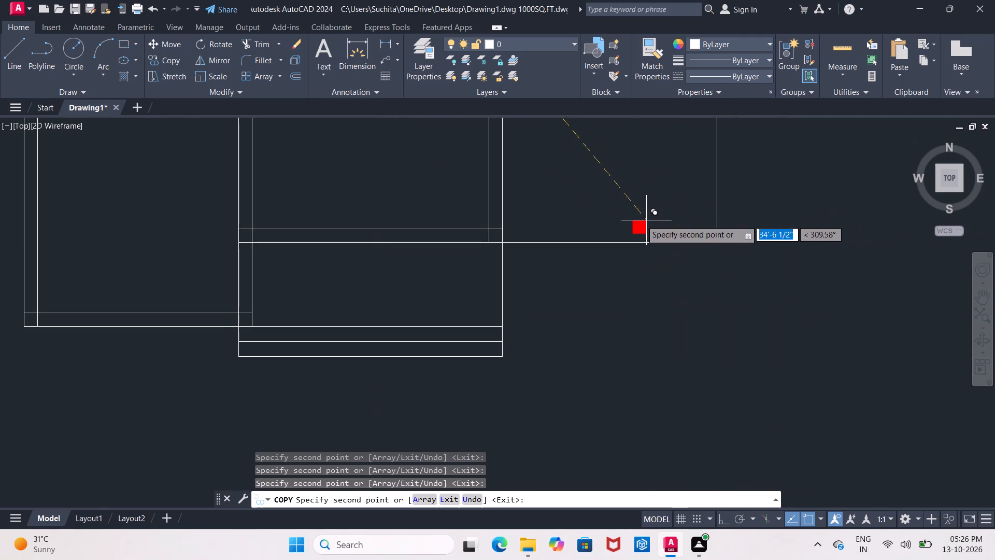
middle_click_drag(574, 220, 628, 208)
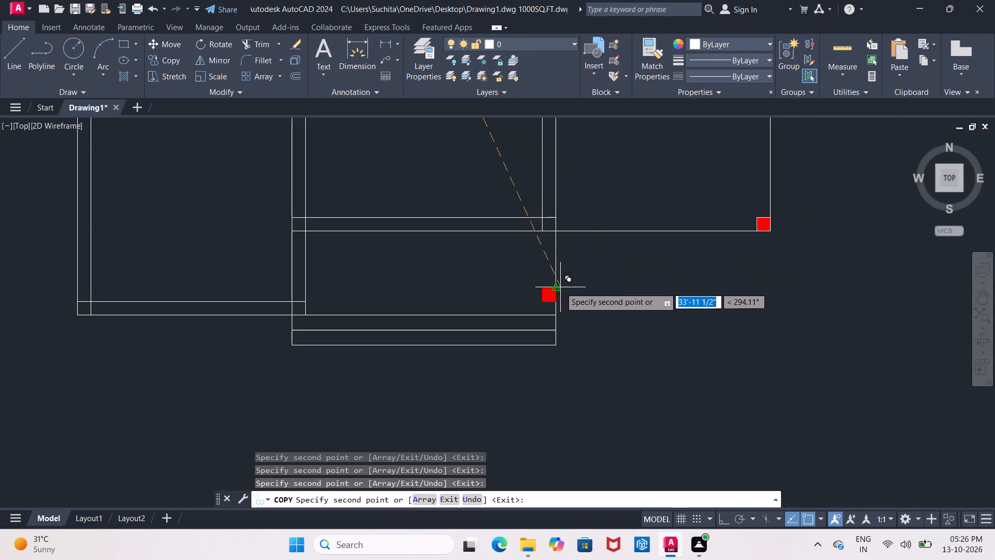
scroll(560, 287, "up", 2)
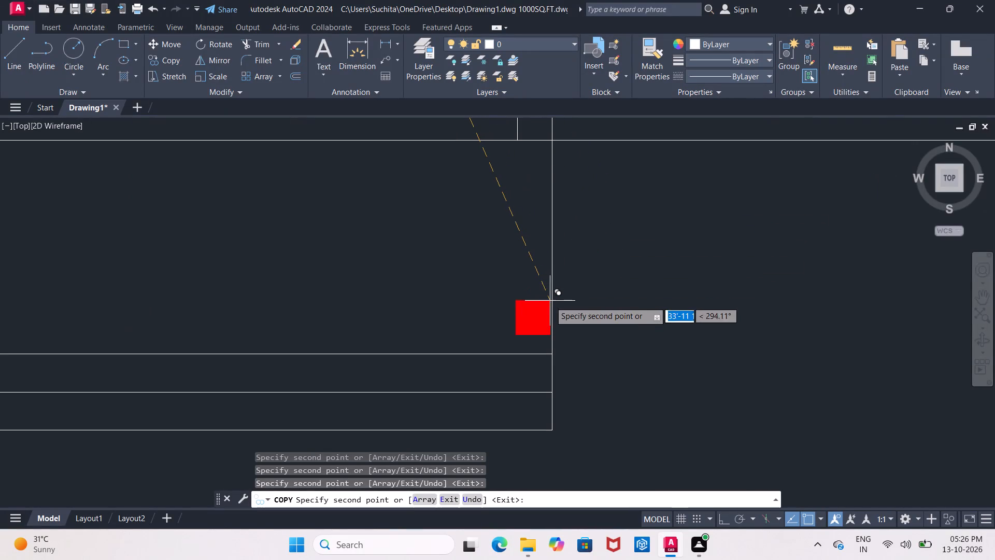
left_click(554, 319)
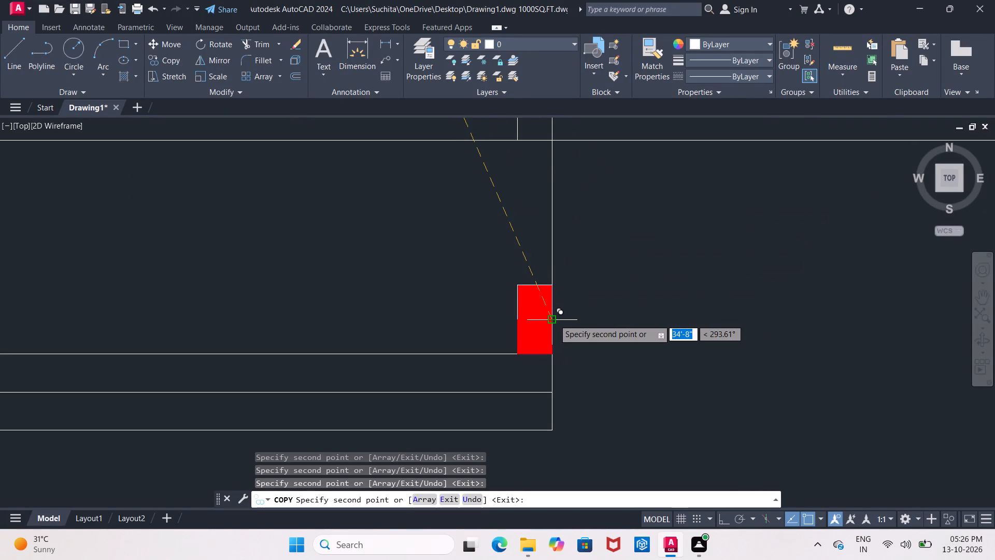
key("Escape")
Move this column straight down so its lower east corner meets the entrance area's bottom line above the steps.
left_click_drag(491, 264, 500, 270)
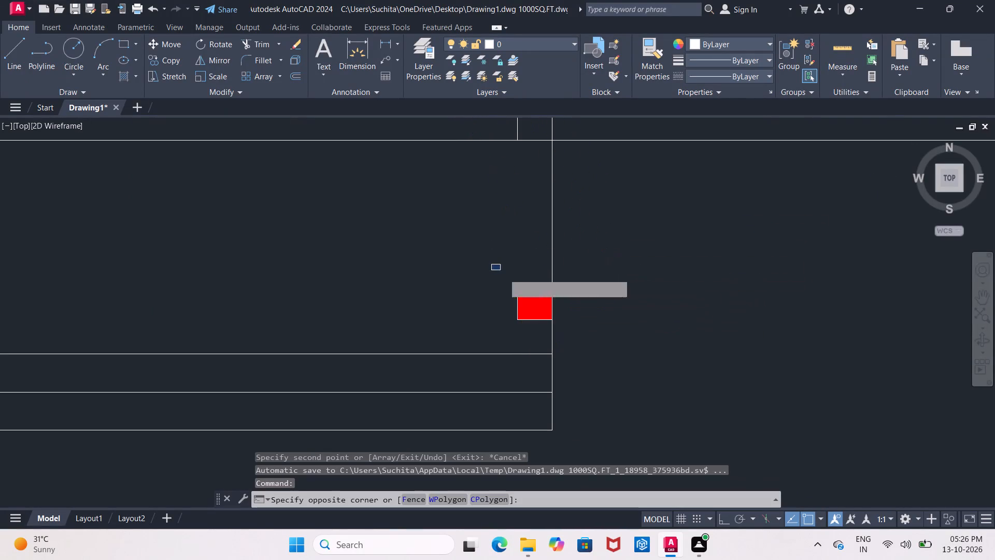
left_click(560, 322)
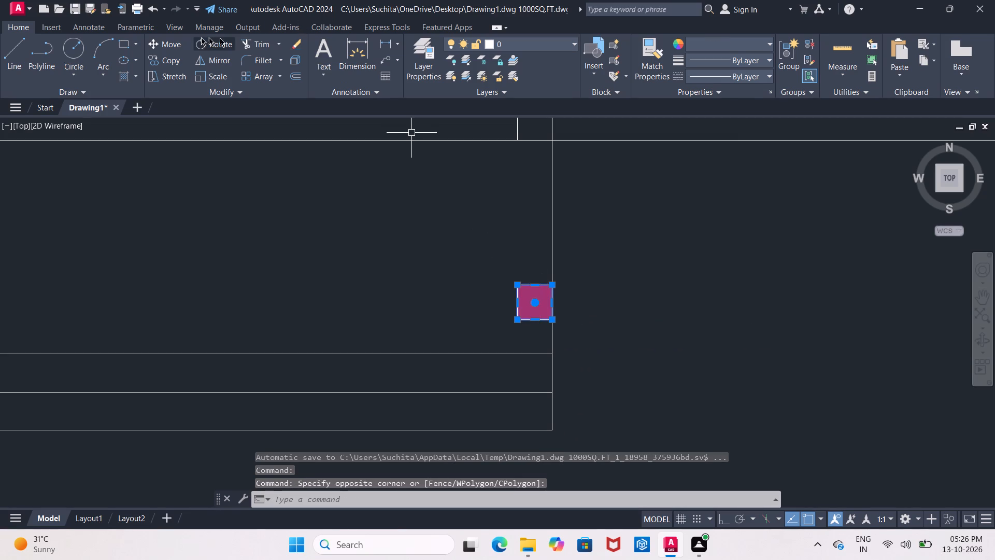
left_click(186, 45)
left_click(176, 45)
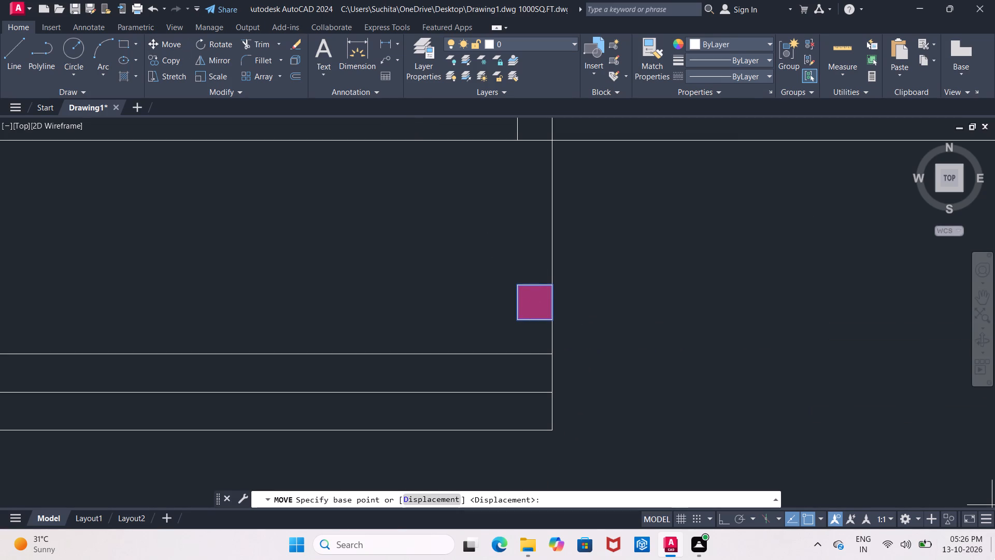
scroll(545, 326, "up", 4)
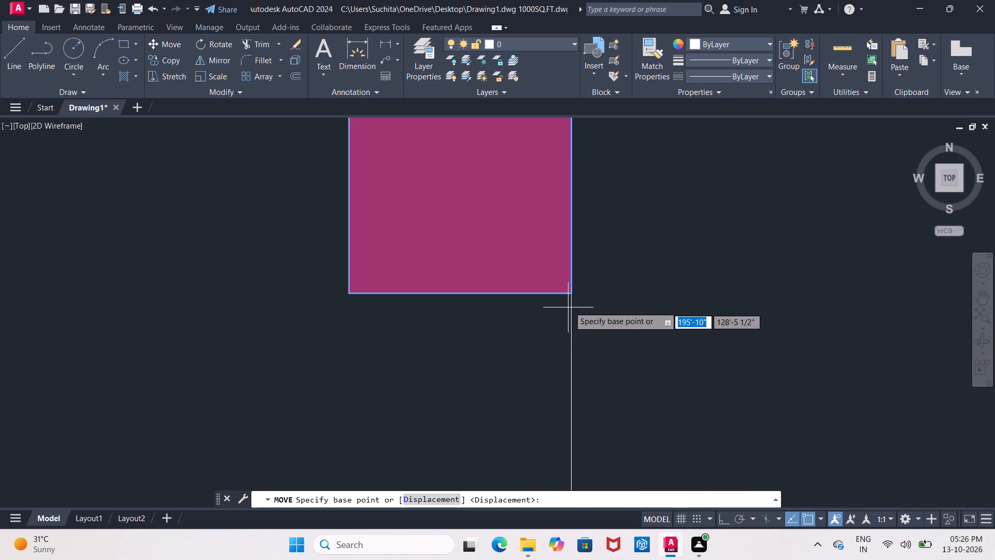
left_click(572, 297)
middle_click_drag(569, 427, 556, 284)
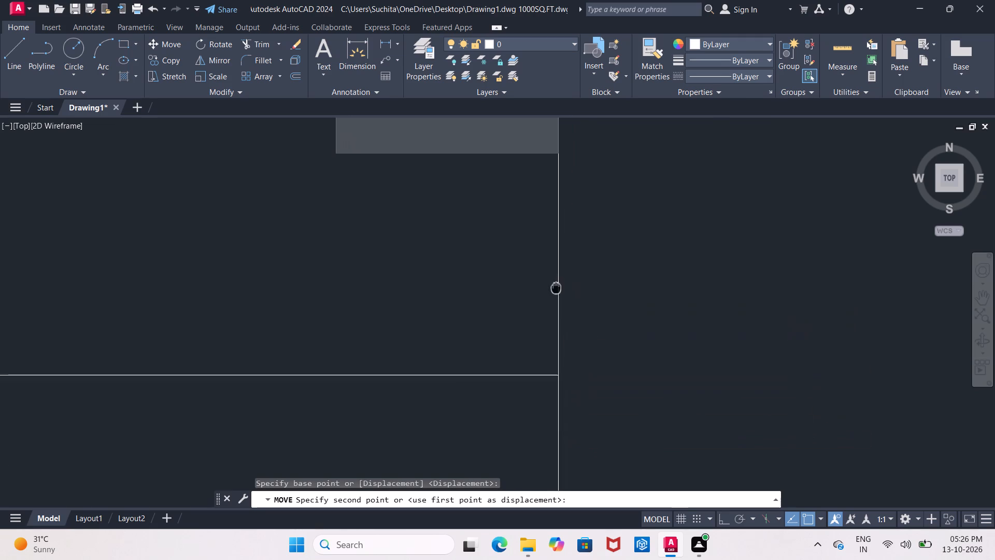
left_click(557, 370)
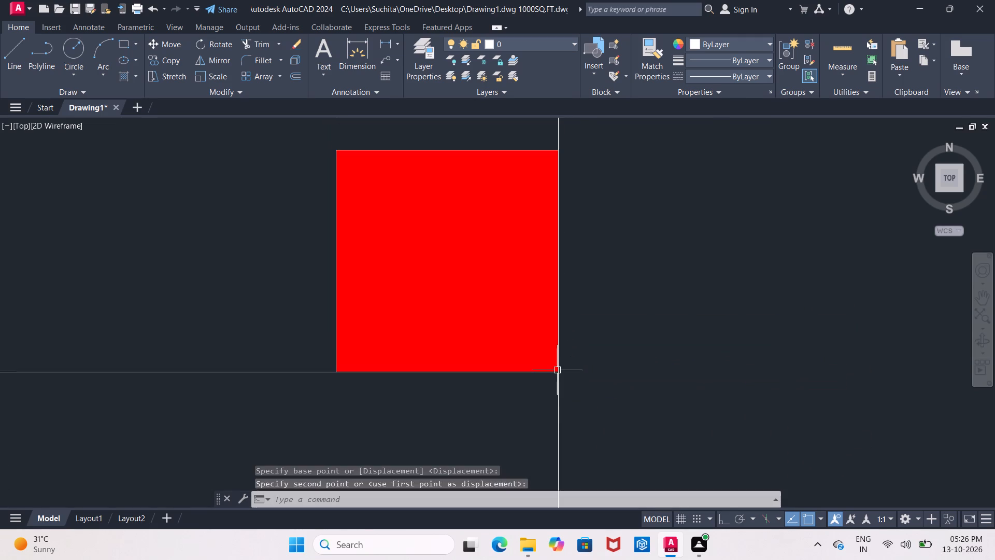
Copy the moved column to the bottom junction of the lower-left room's east wall, at the west end of the steps.
scroll(558, 372, "down", 6)
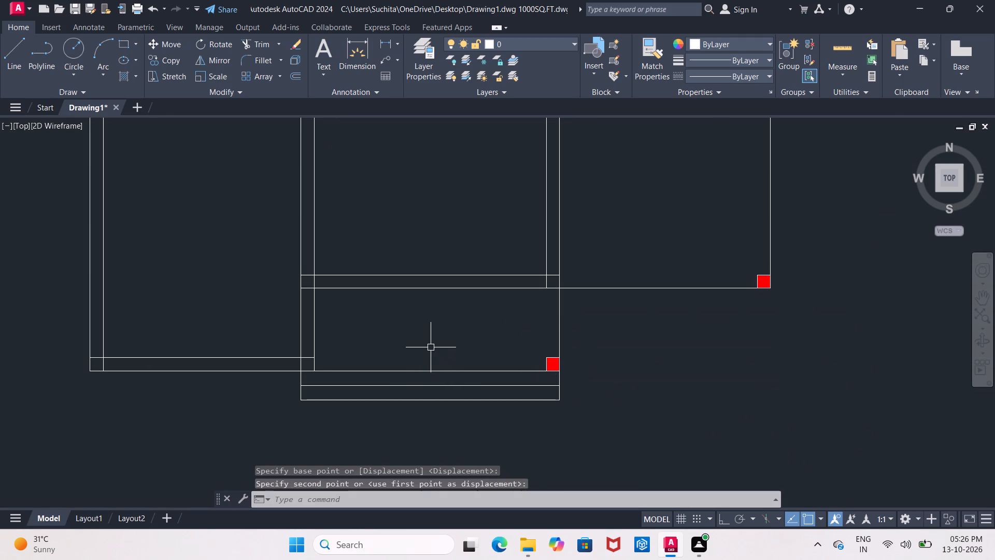
middle_click_drag(400, 349, 404, 344)
left_click(539, 336)
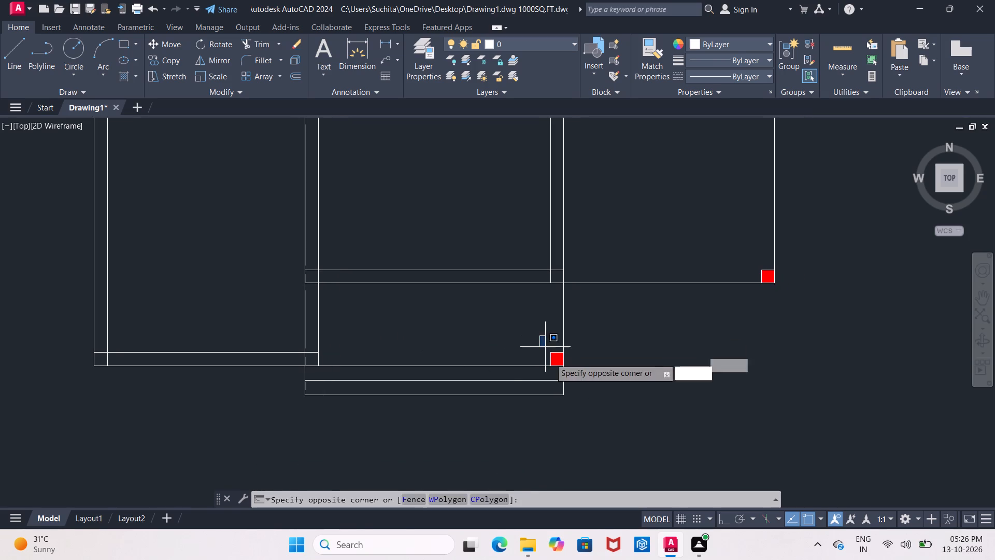
left_click(594, 385)
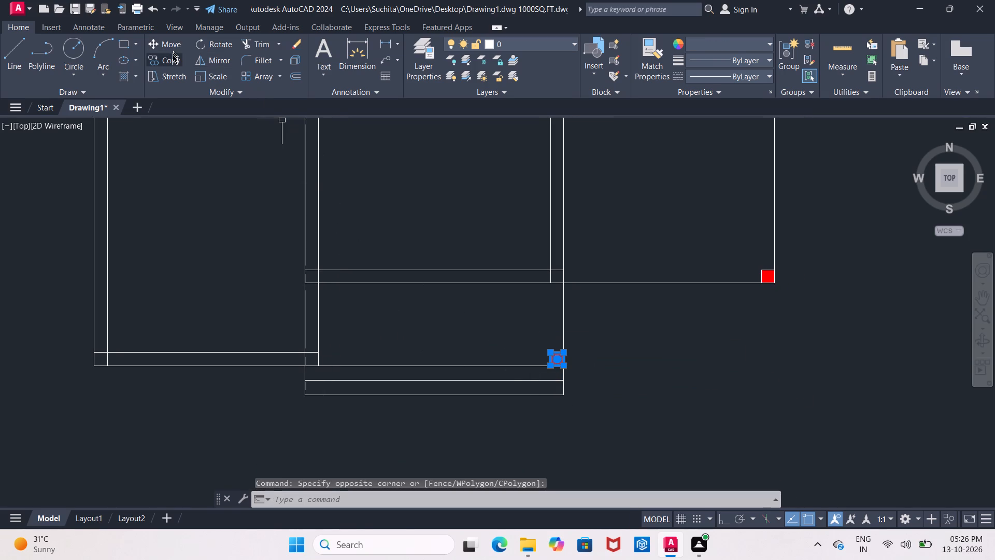
left_click(172, 58)
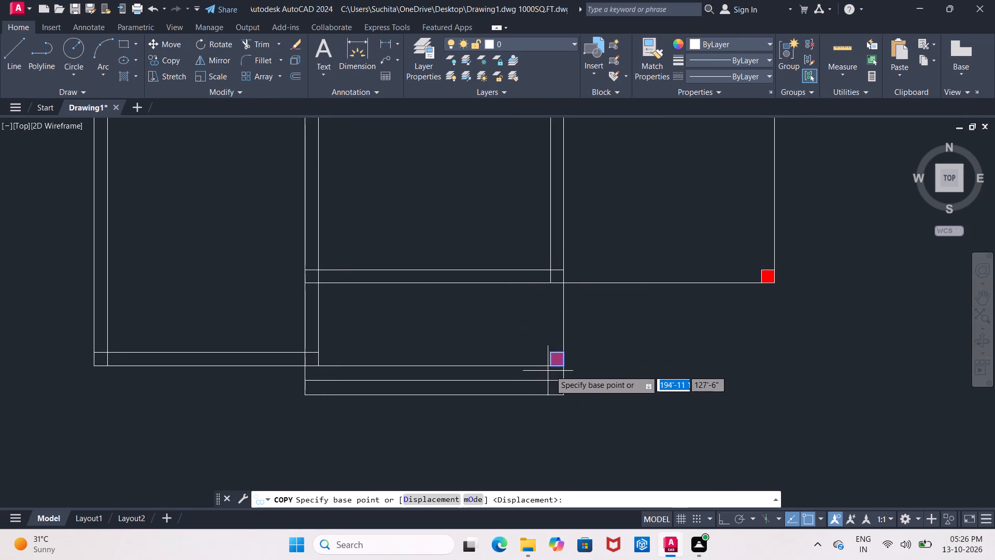
left_click(552, 369)
scroll(290, 365, "up", 2)
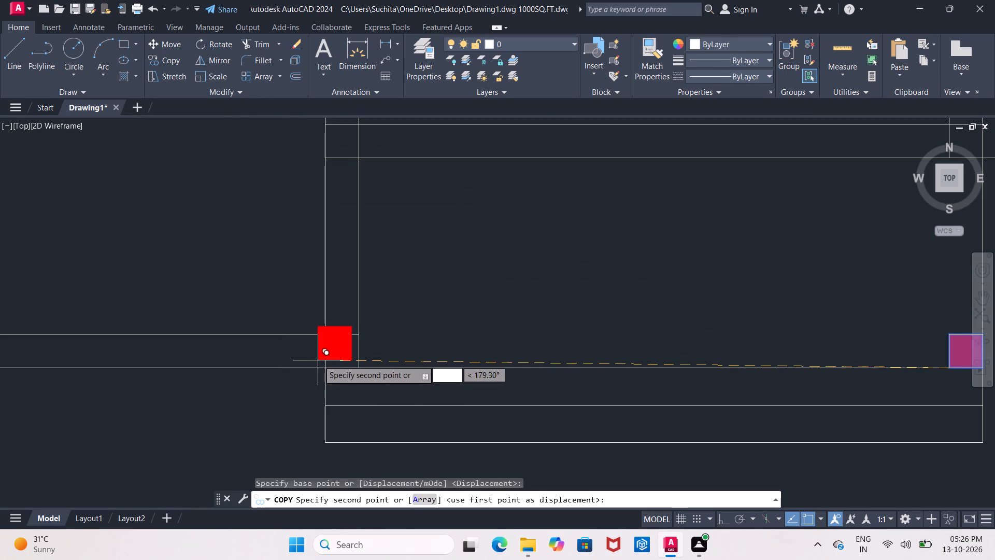
left_click(323, 366)
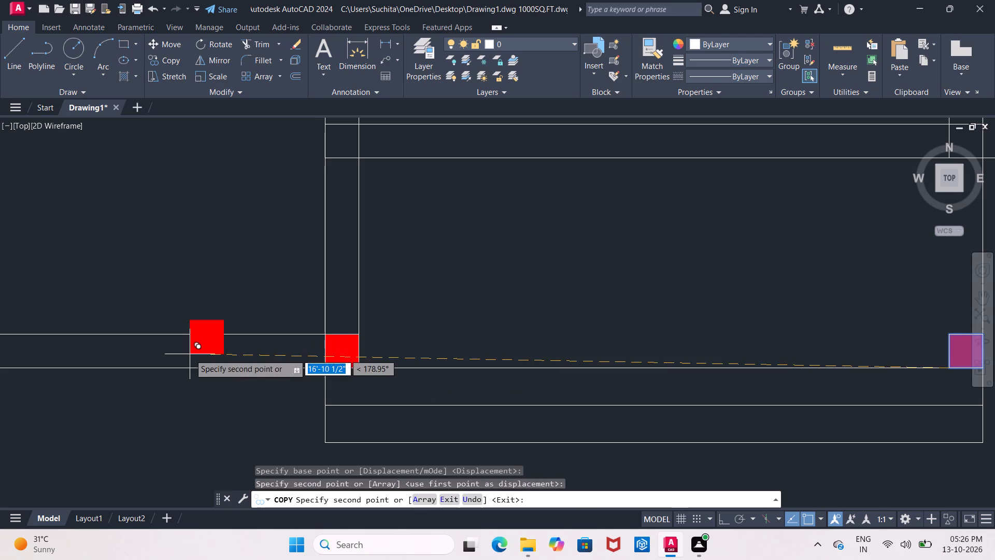
Place another column copy at the southwest corner of the lower-left room.
middle_click_drag(190, 354, 391, 397)
scroll(391, 397, "down", 3)
scroll(279, 396, "up", 2)
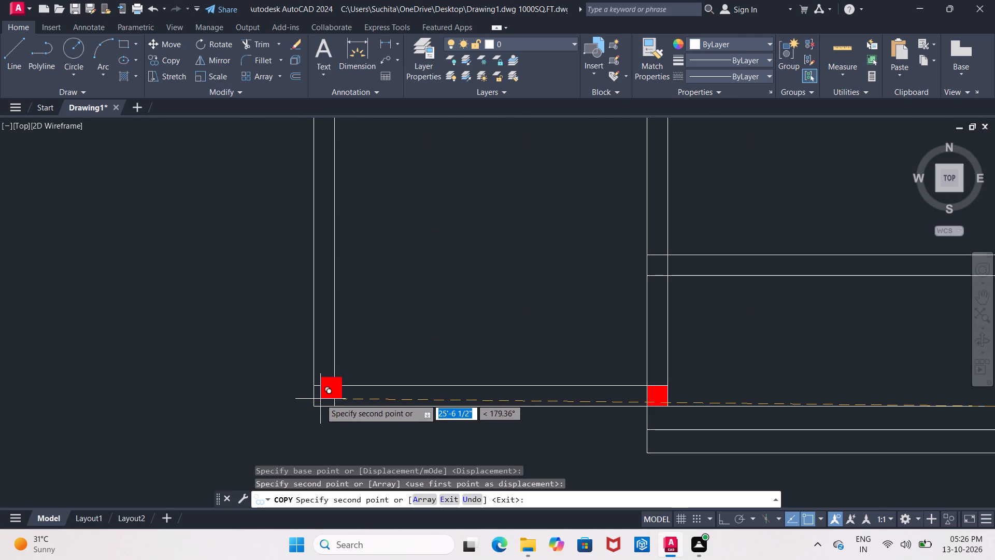
scroll(316, 407, "up", 3)
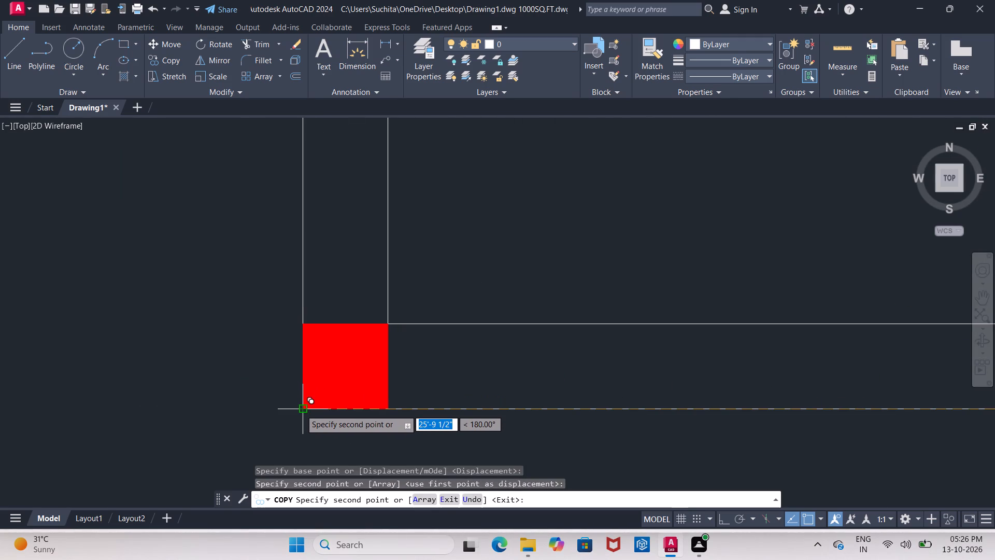
left_click(301, 410)
middle_click_drag(301, 272, 305, 373)
scroll(305, 374, "down", 2)
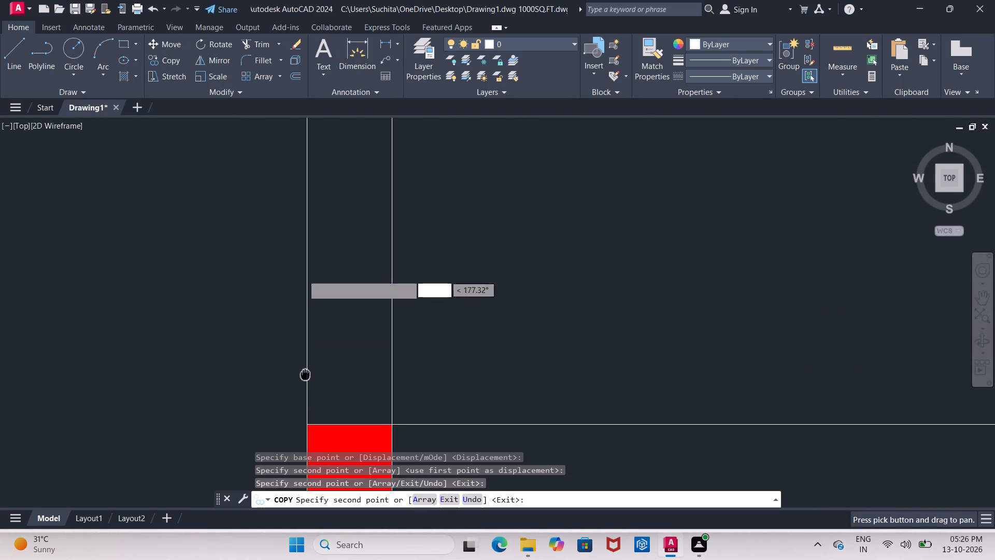
Place a column copy where the outer west wall meets the long middle horizontal wall above the lower-left room.
scroll(305, 375, "down", 2)
middle_click_drag(311, 228, 315, 363)
scroll(307, 293, "up", 2)
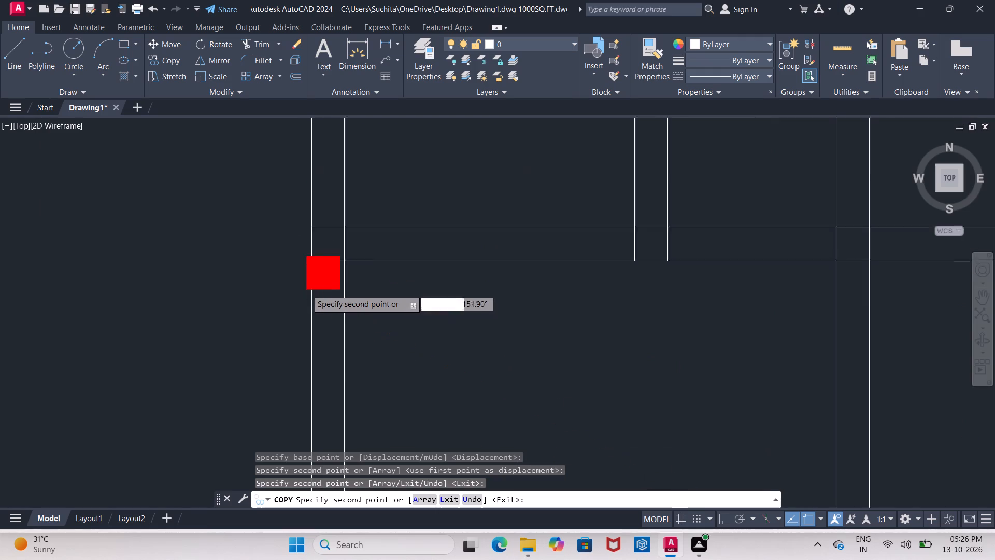
scroll(306, 289, "up", 1)
middle_click_drag(306, 287, 308, 369)
scroll(322, 342, "up", 2)
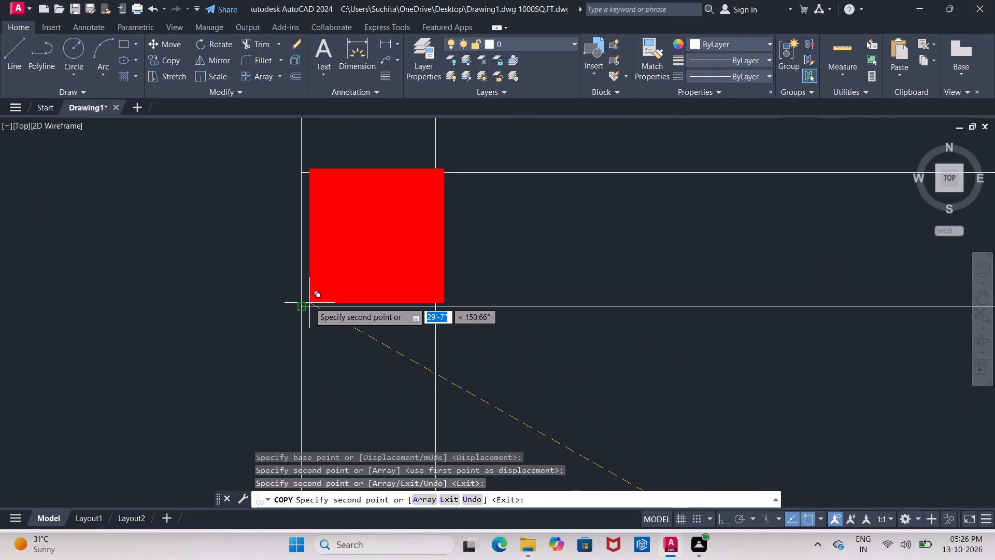
left_click(302, 305)
Place a column copy where the outer west wall meets the upper wall of the two small west rooms.
scroll(302, 308, "down", 3)
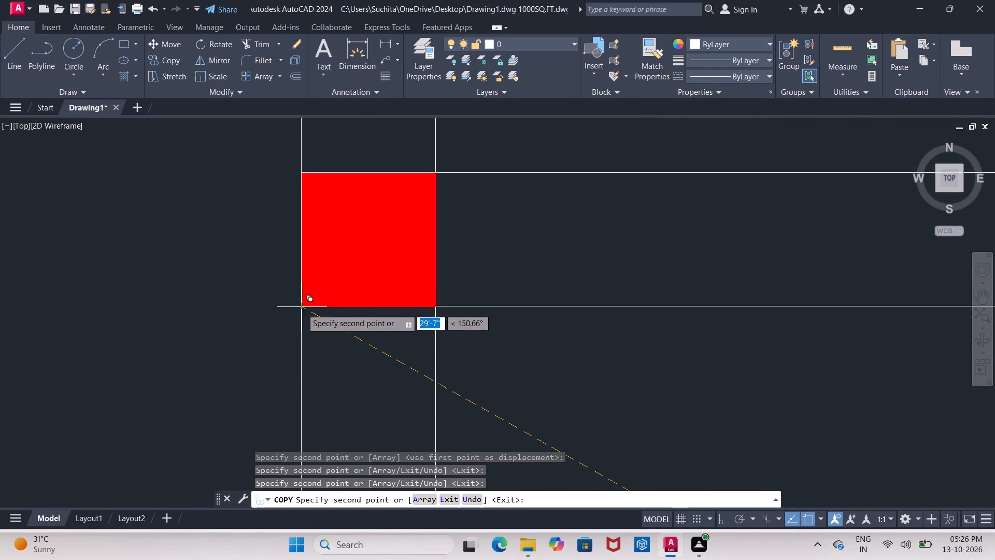
scroll(302, 311, "down", 1)
middle_click_drag(297, 251, 306, 386)
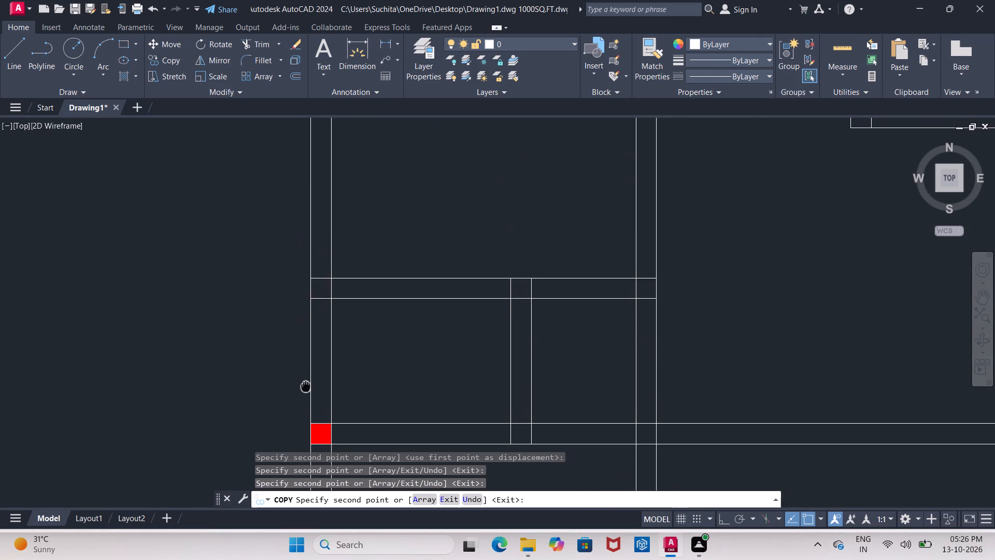
middle_click_drag(306, 386, 309, 394)
scroll(323, 326, "down", 2)
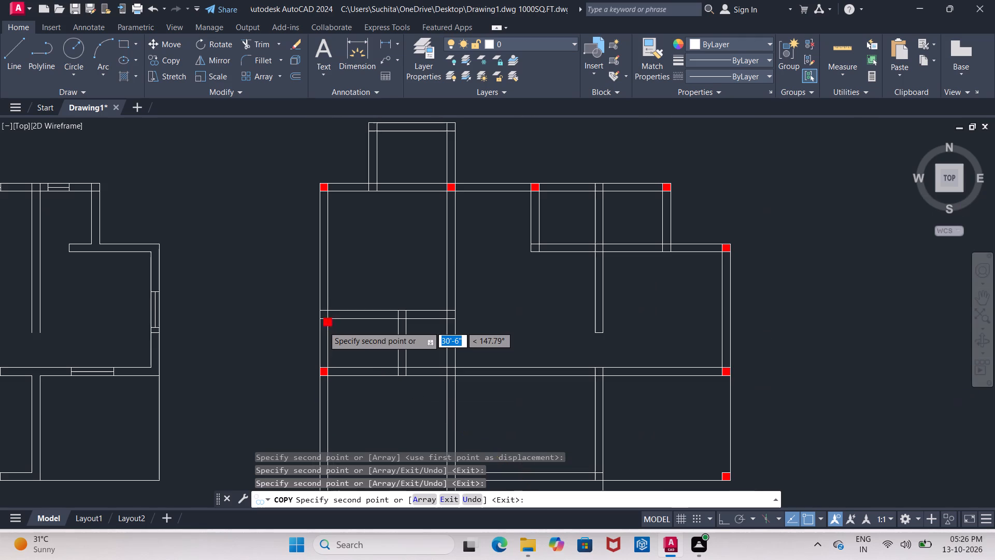
middle_click_drag(323, 326, 329, 343)
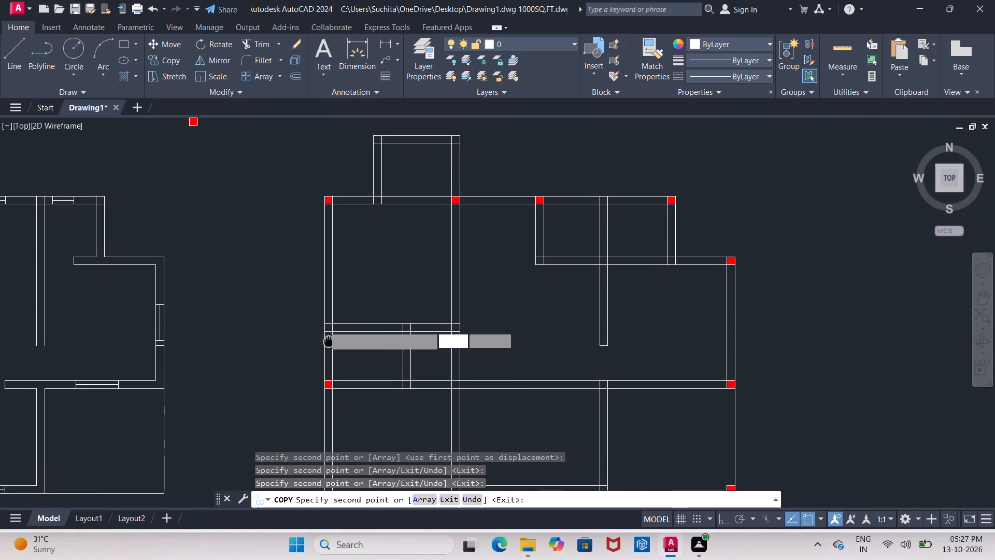
middle_click_drag(329, 343, 330, 350)
scroll(330, 345, "up", 3)
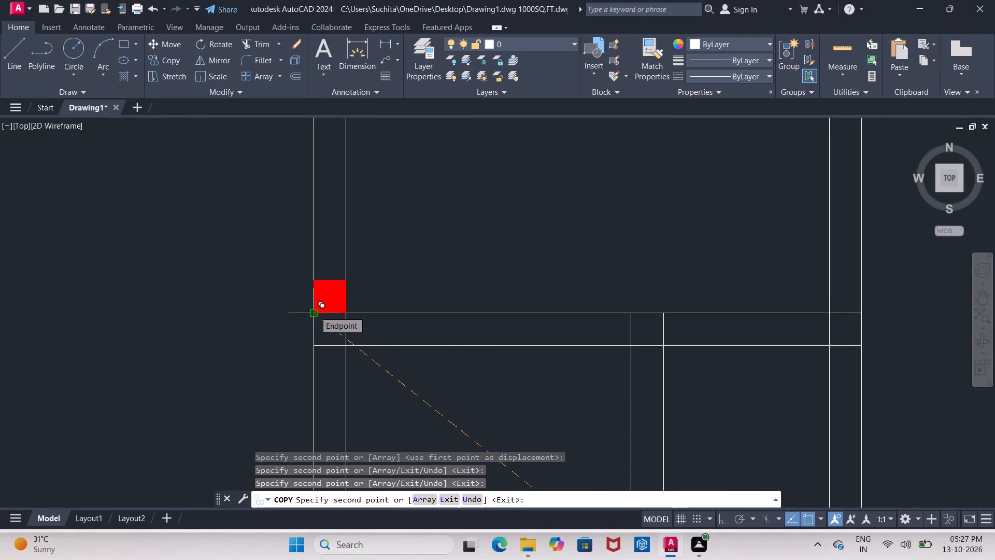
scroll(315, 311, "down", 3)
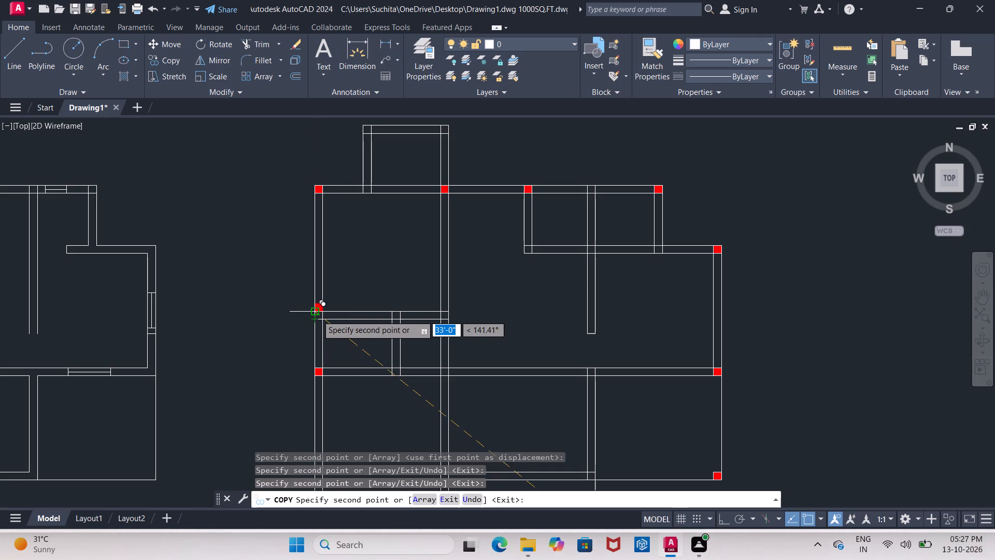
scroll(317, 315, "up", 3)
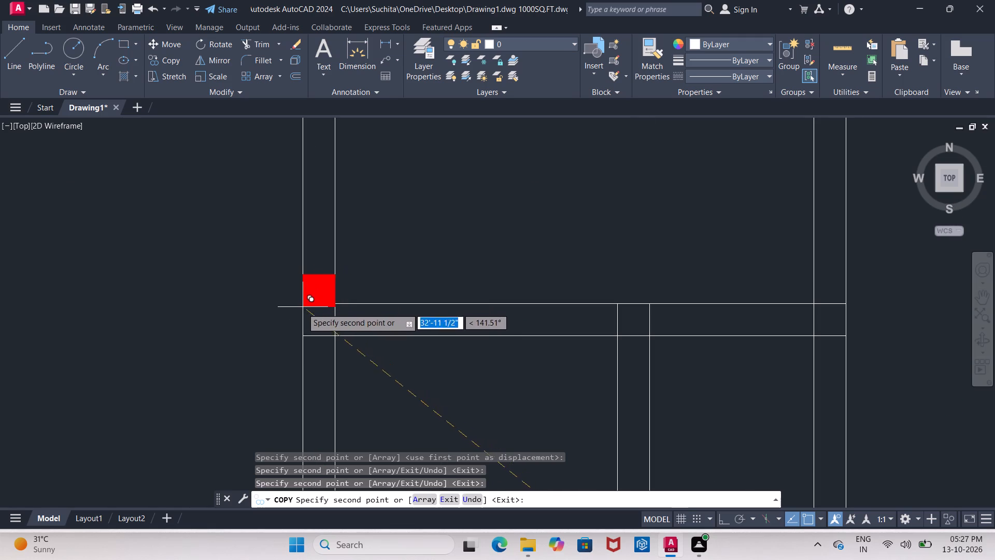
left_click(303, 337)
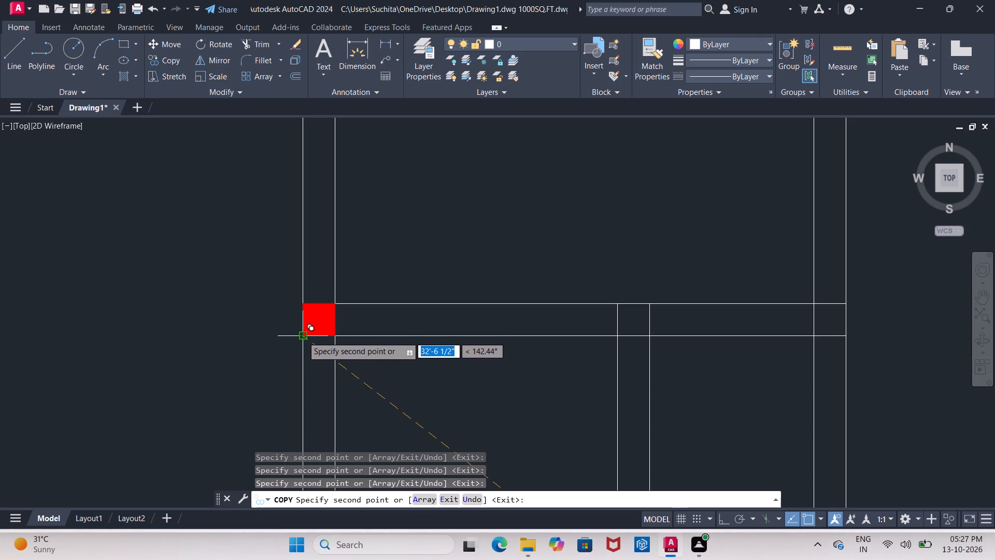
Place a column copy at the east end of the two small west rooms' upper wall.
scroll(304, 338, "down", 4)
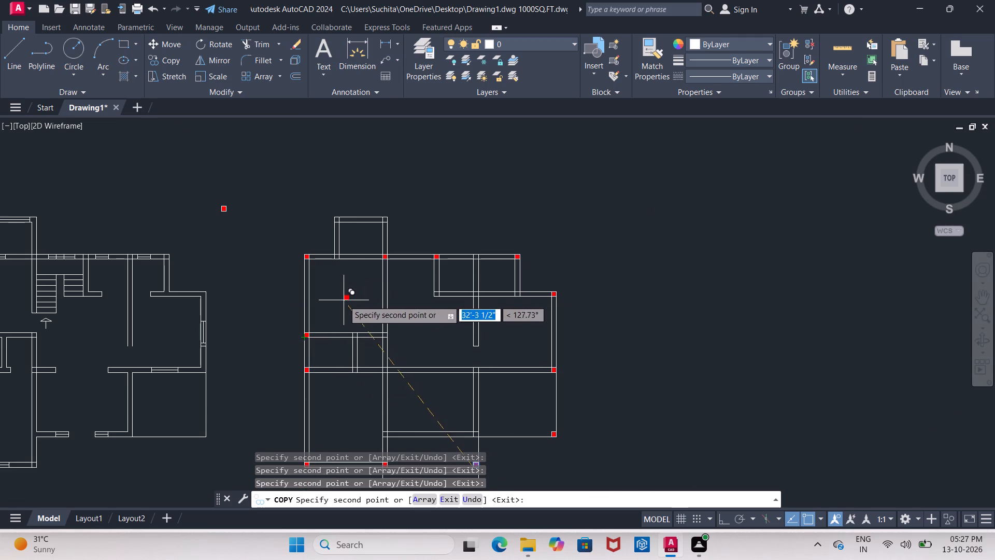
middle_click_drag(331, 296, 310, 277)
middle_click_drag(353, 322, 323, 307)
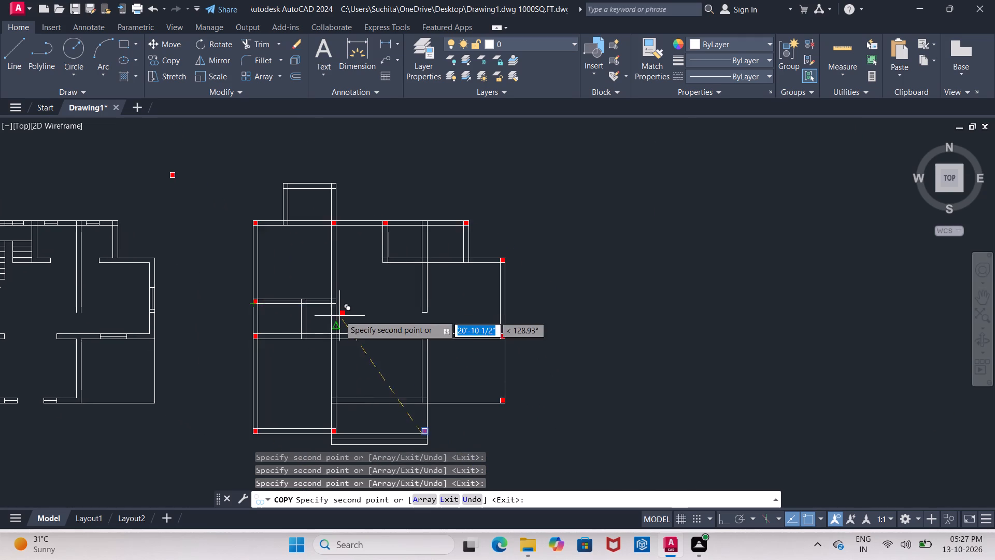
scroll(339, 314, "up", 3)
left_click(301, 277)
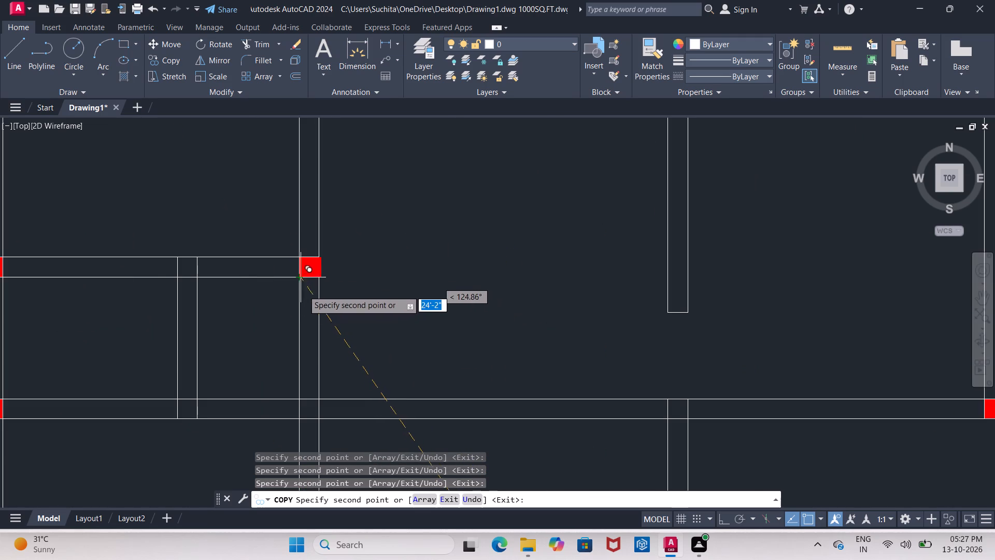
Place a column copy at the free lower end of the interior vertical wall above the middle horizontal wall.
middle_click_drag(423, 347, 288, 328)
middle_click_drag(460, 310, 337, 332)
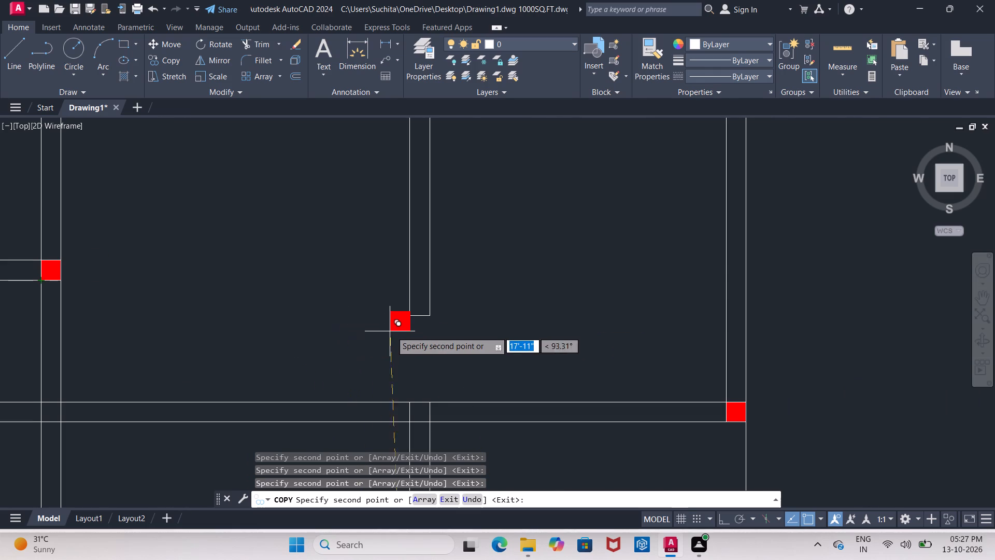
scroll(400, 328, "up", 3)
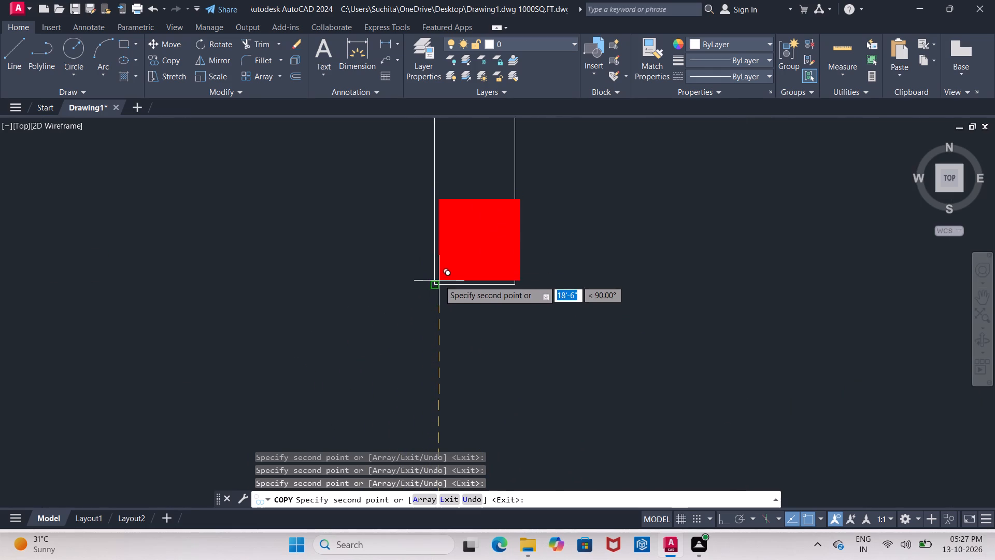
left_click(433, 283)
Place a column copy where the small west rooms' east wall meets the long middle horizontal wall.
scroll(433, 283, "down", 4)
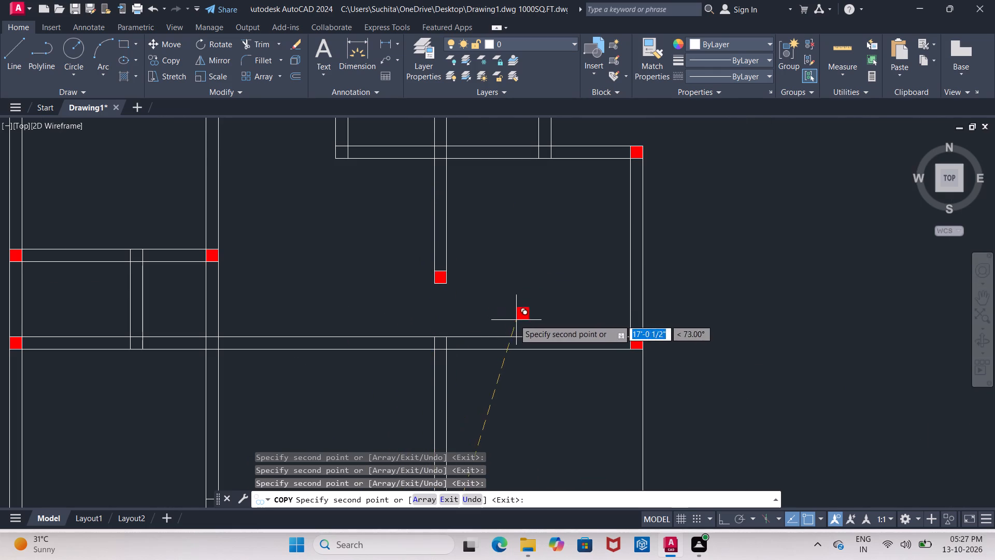
middle_click_drag(506, 316, 499, 268)
middle_click_drag(497, 268, 498, 264)
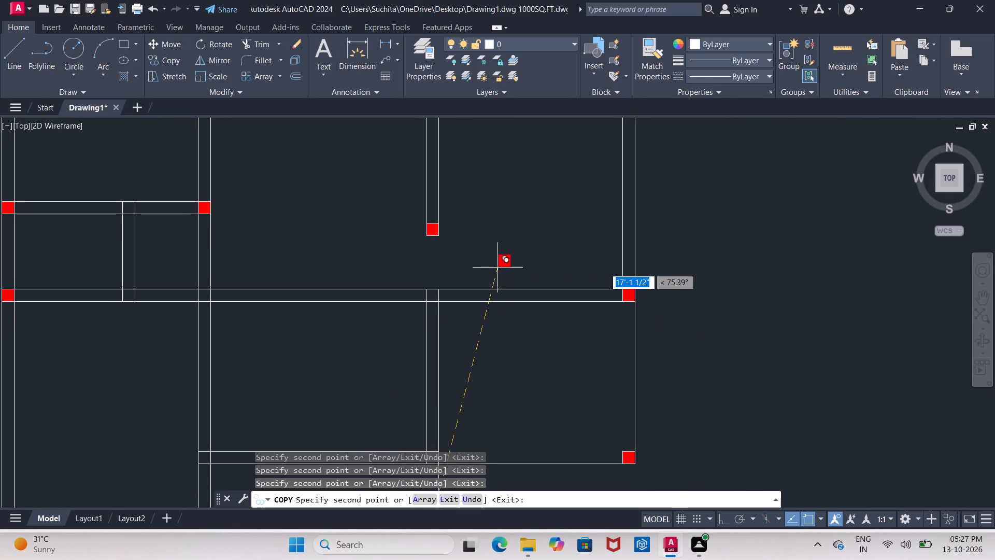
middle_click_drag(498, 264, 512, 241)
scroll(513, 245, "down", 1)
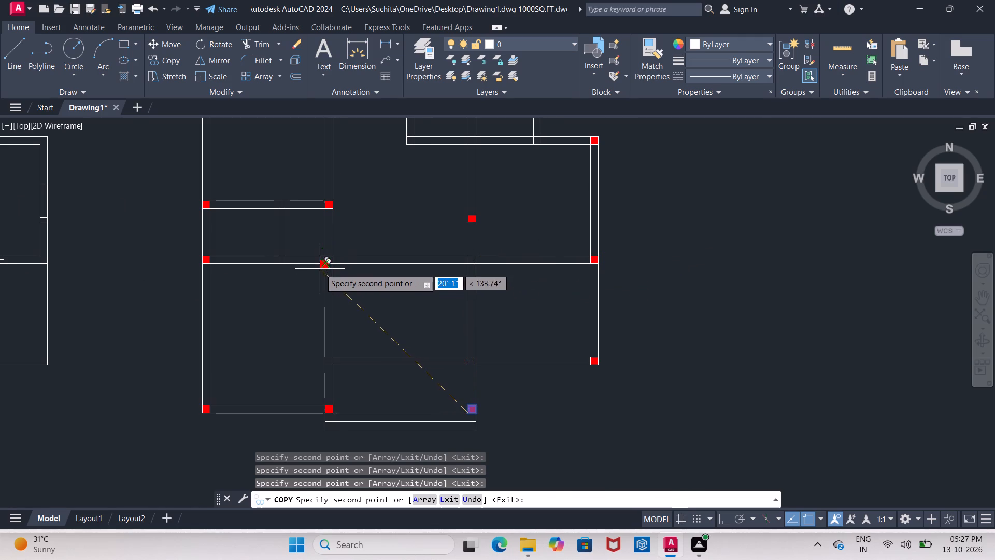
scroll(320, 269, "up", 1)
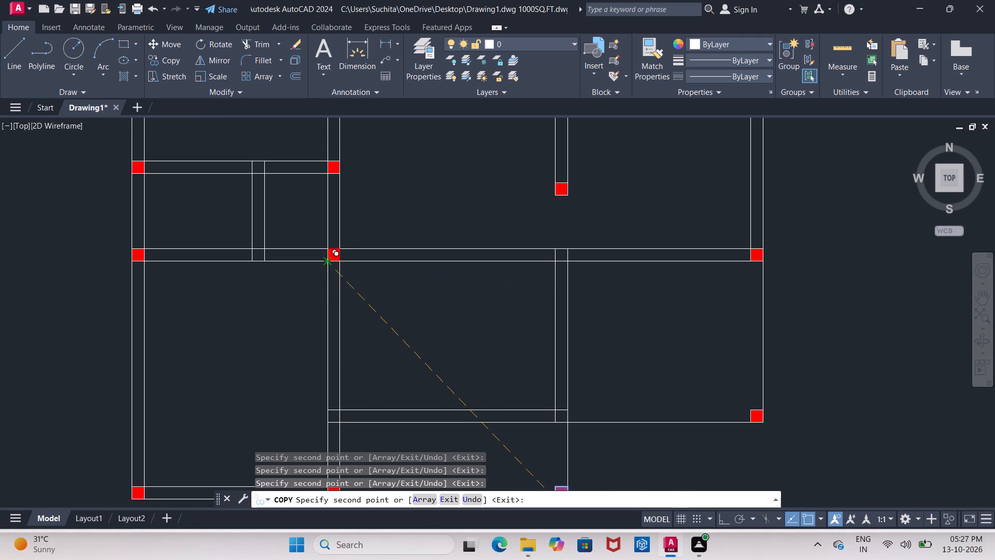
scroll(329, 258, "up", 2)
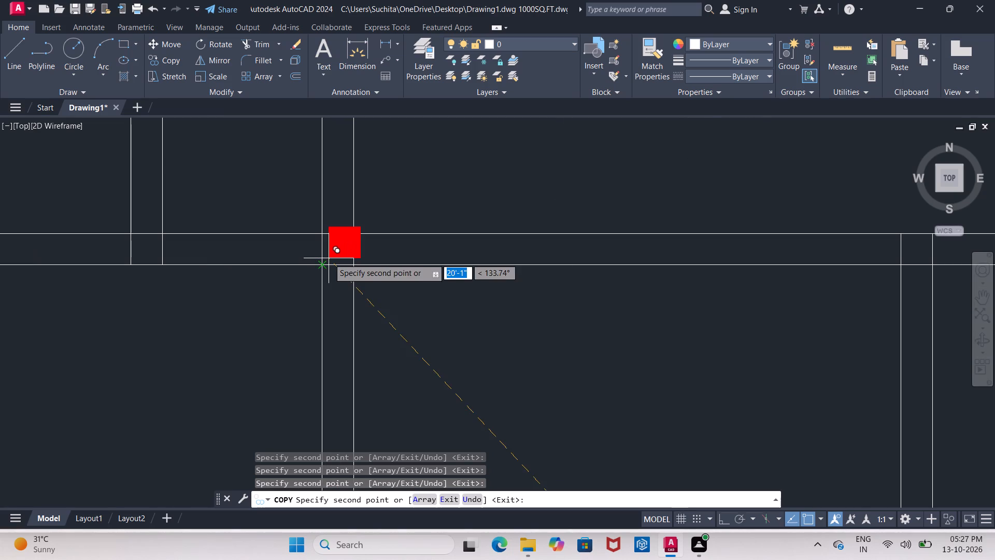
left_click(320, 262)
Place a column copy where the entrance area's east wall meets the middle horizontal wall, and end copying.
scroll(323, 264, "down", 5)
middle_click_drag(383, 301, 342, 310)
scroll(376, 291, "up", 2)
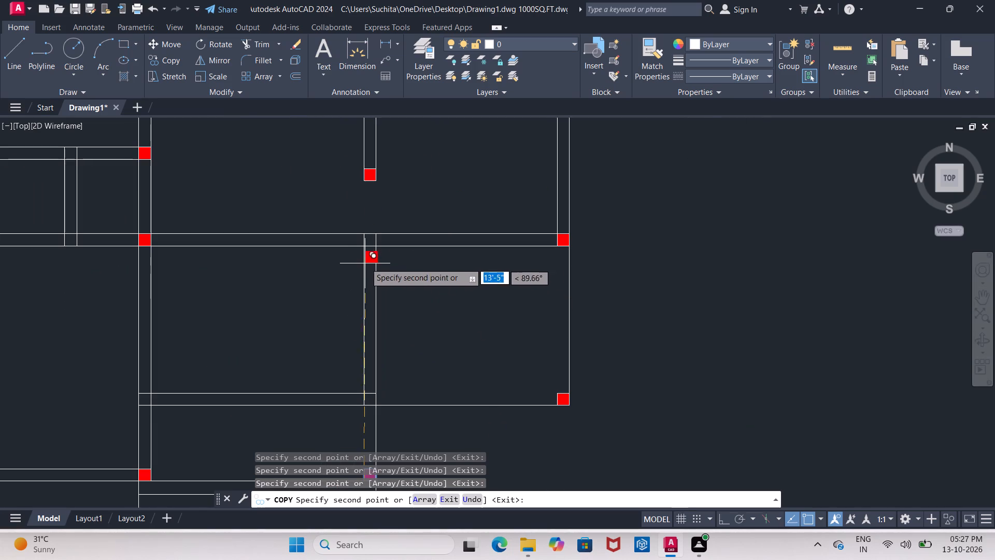
scroll(369, 257, "up", 2)
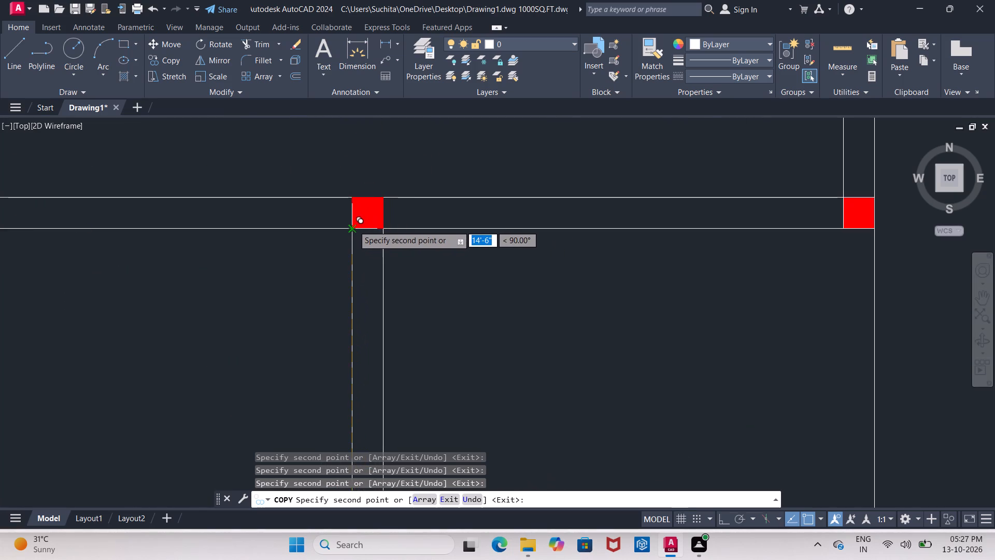
left_click(353, 226)
scroll(356, 241, "down", 4)
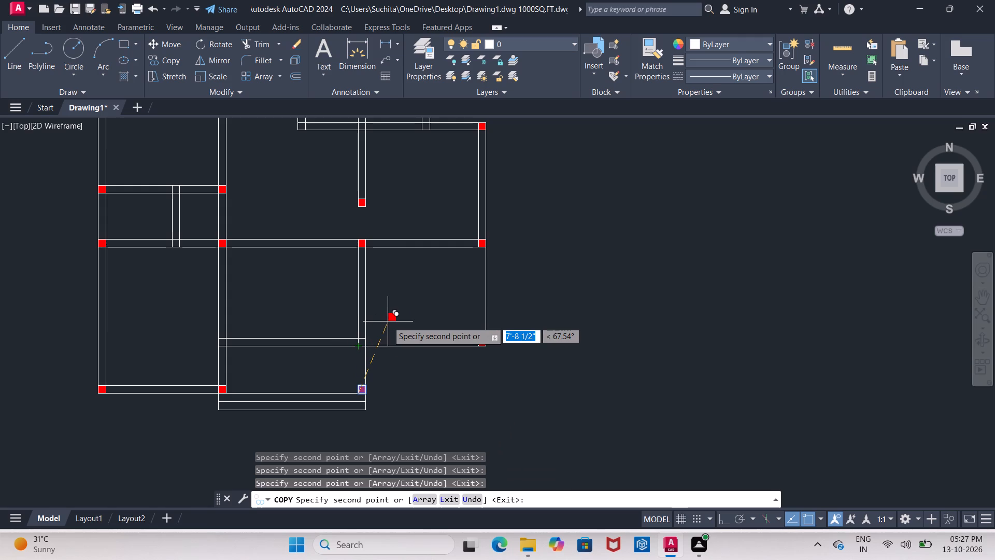
key("Escape")
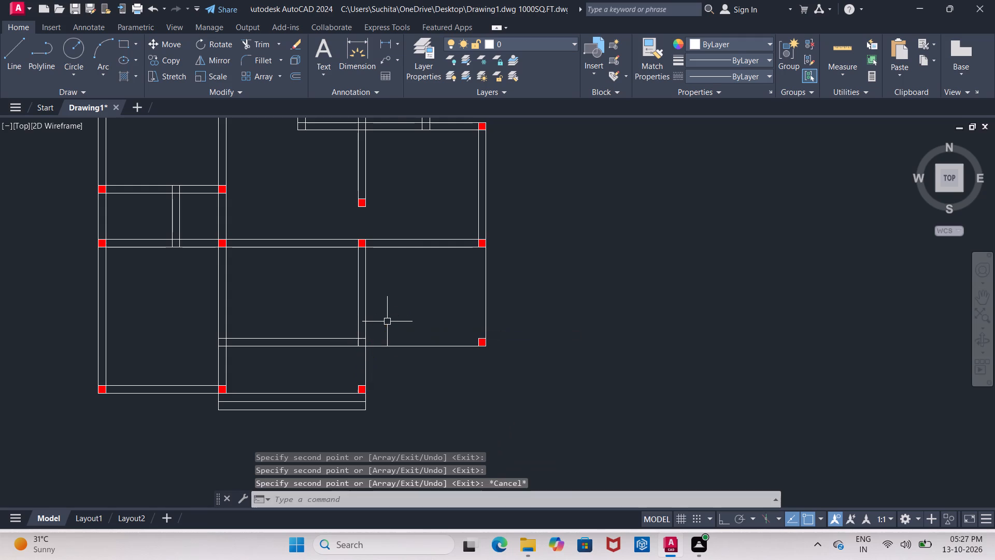
Extend the inner line of the entrance's east wall down to its bottom column and the lower horizontal wall's upper line east to the southeast column.
middle_click_drag(376, 332, 383, 312)
type("EX")
left_click(415, 338)
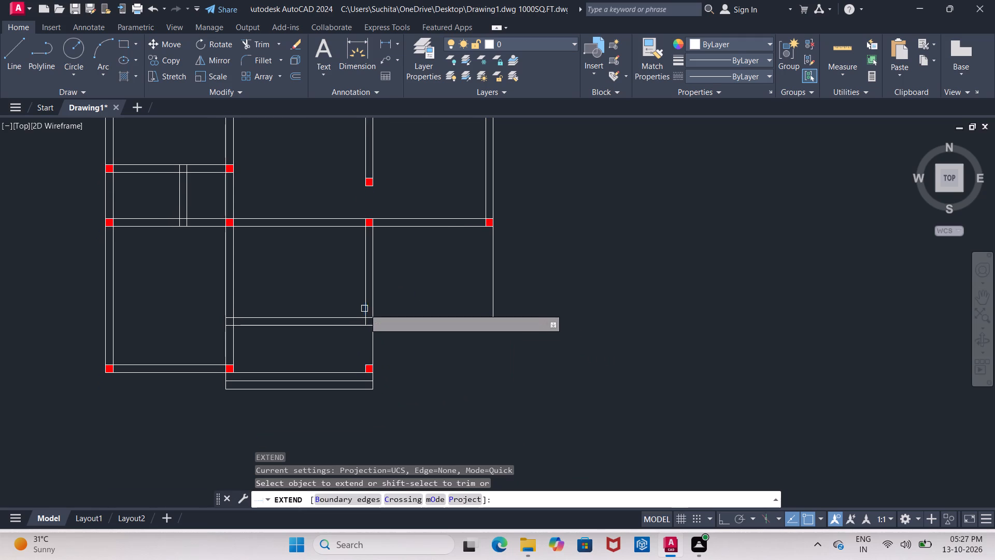
left_click(364, 307)
left_click(365, 334)
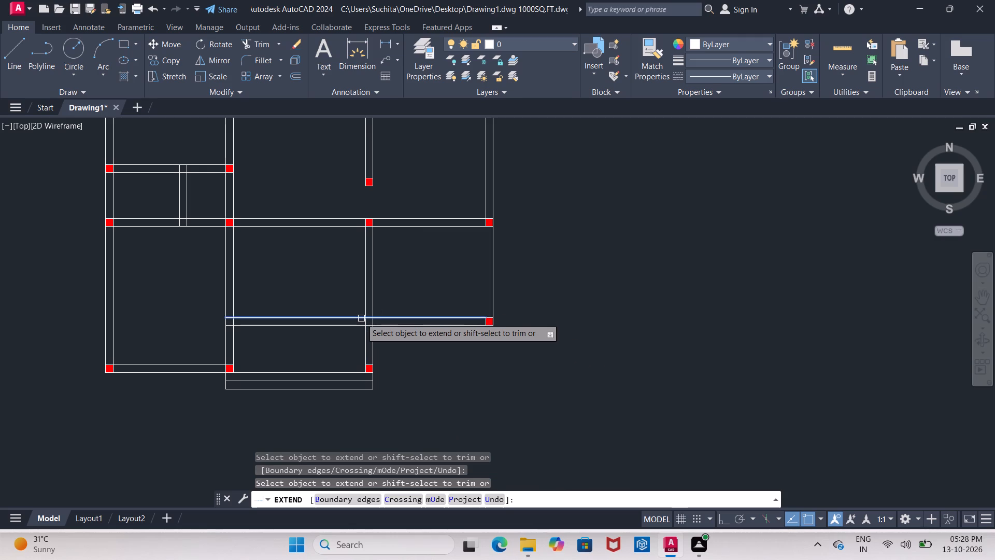
left_click(361, 318)
middle_click_drag(444, 355, 472, 380)
scroll(472, 380, "down", 1)
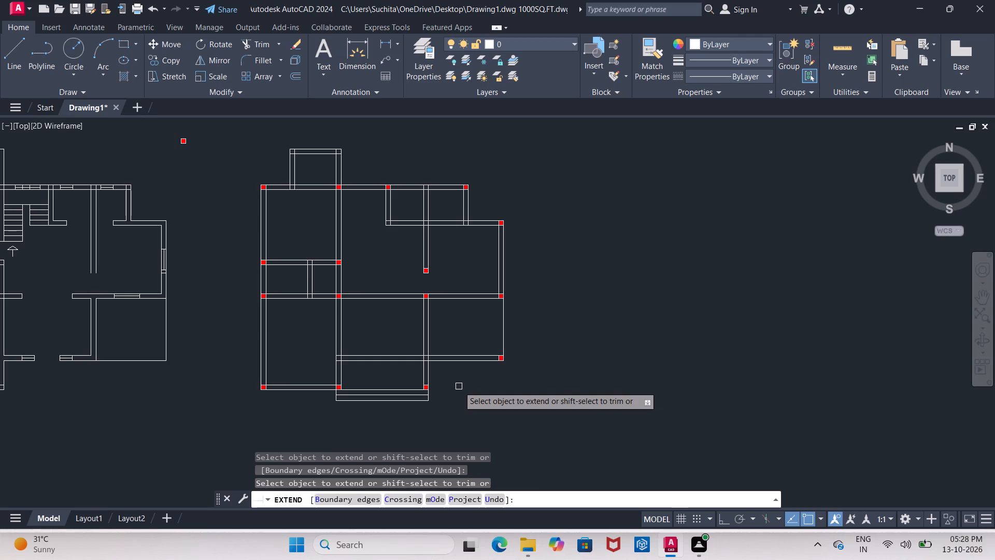
scroll(459, 386, "up", 2)
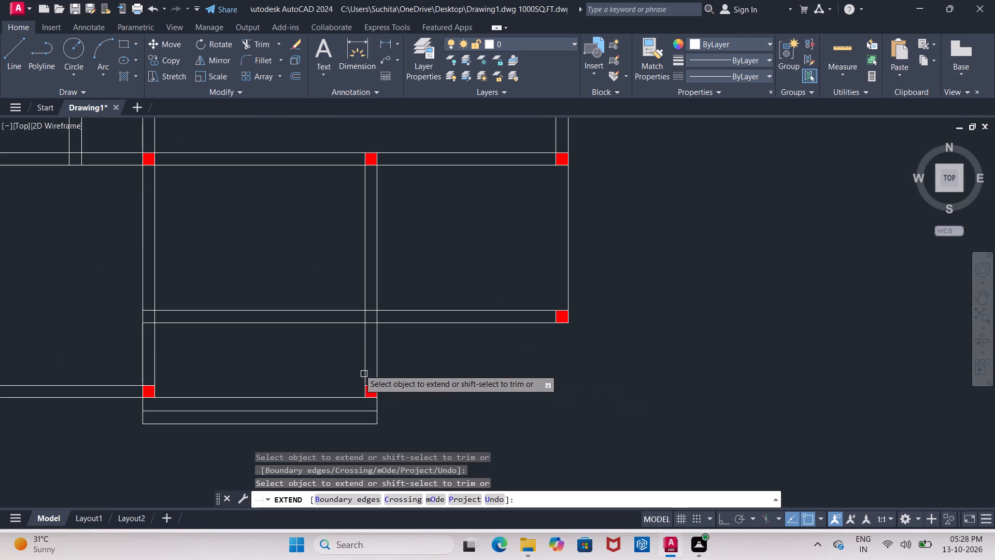
key("Escape")
Copy the entrance's bottom-east column by its upper east corner to the junction of the entrance's east wall and the lower horizontal wall.
left_click_drag(344, 380, 352, 383)
left_click(397, 401)
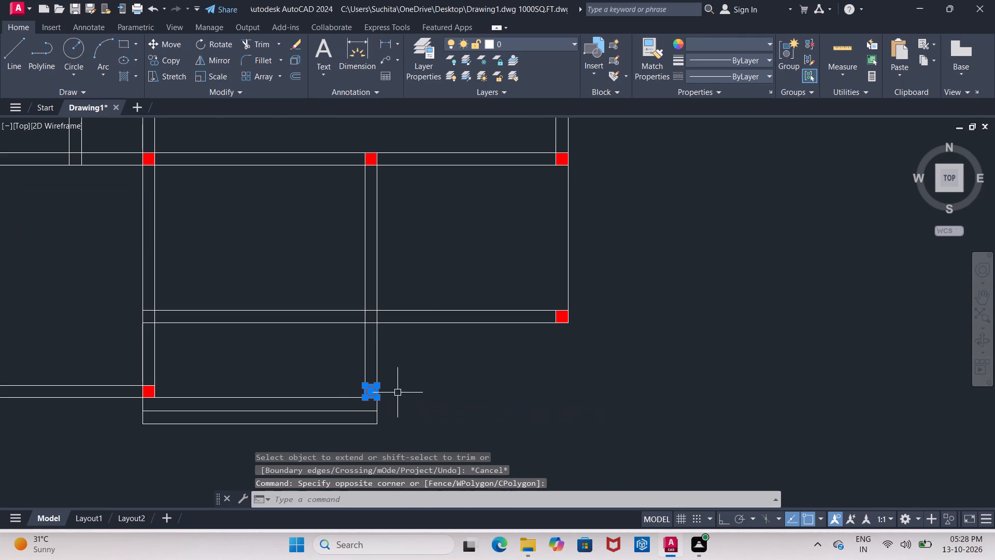
left_click(162, 58)
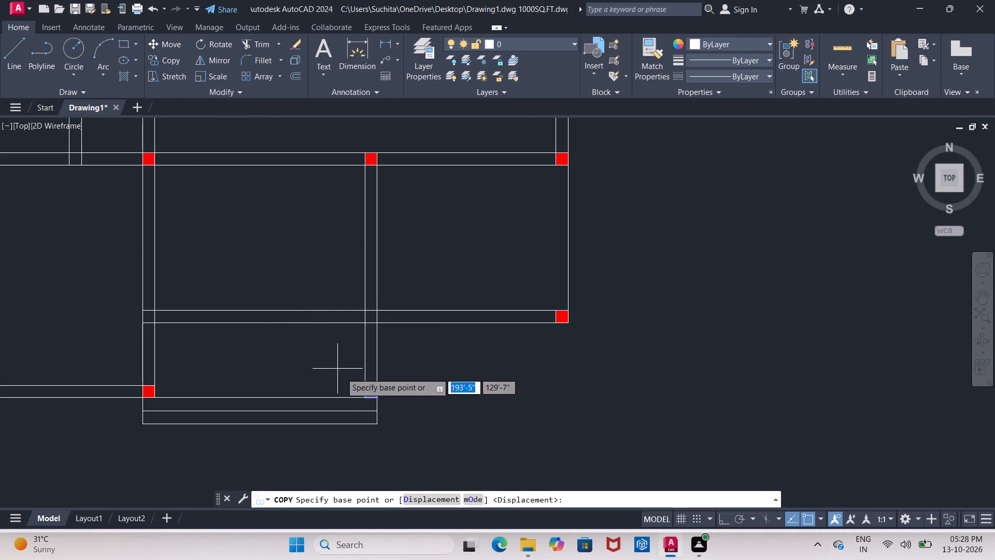
left_click(380, 385)
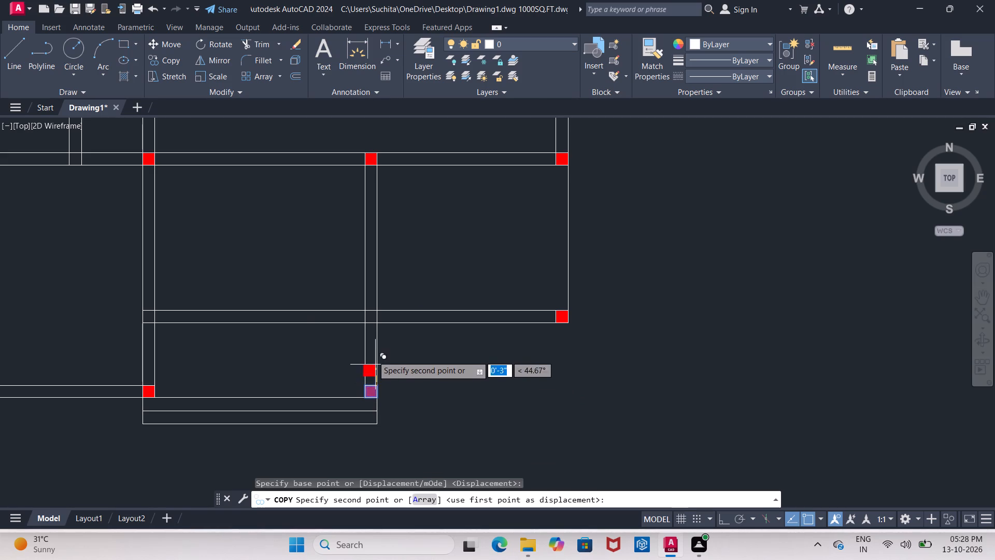
scroll(378, 328, "up", 4)
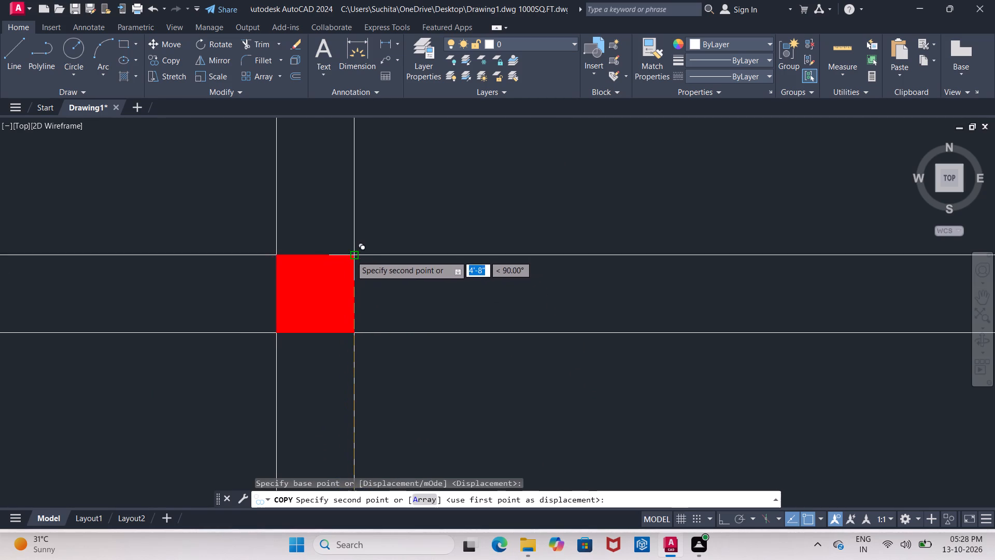
left_click(351, 255)
Place a column copy where the upper middle vertical wall meets the horizontal wall below the northeast small rooms, and end copying.
scroll(379, 270, "down", 4)
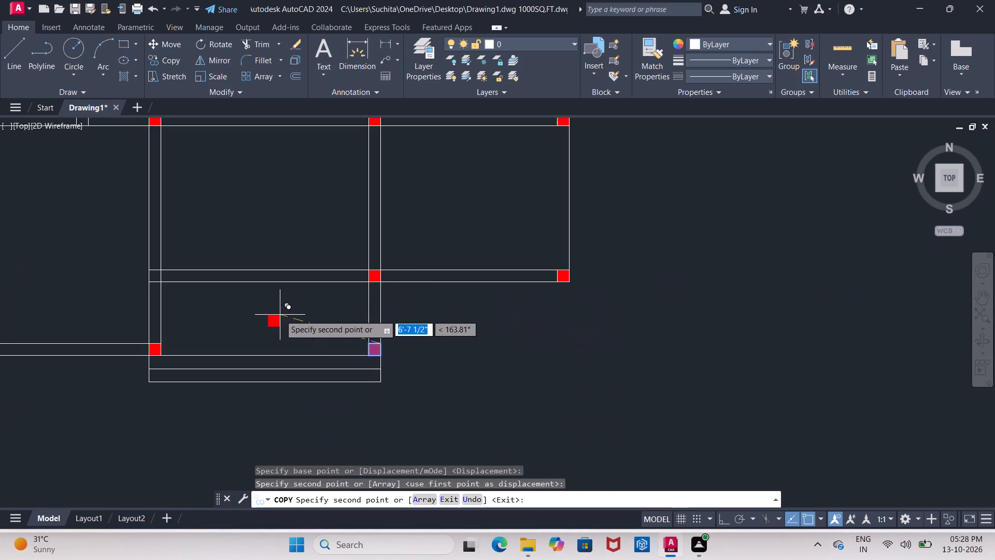
middle_click_drag(280, 315, 450, 350)
scroll(449, 354, "down", 1)
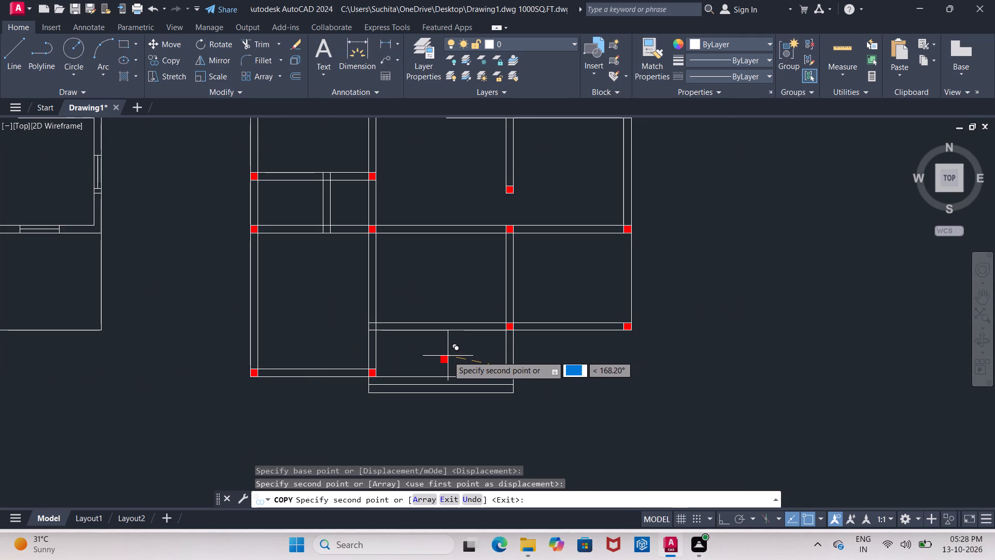
scroll(447, 356, "down", 1)
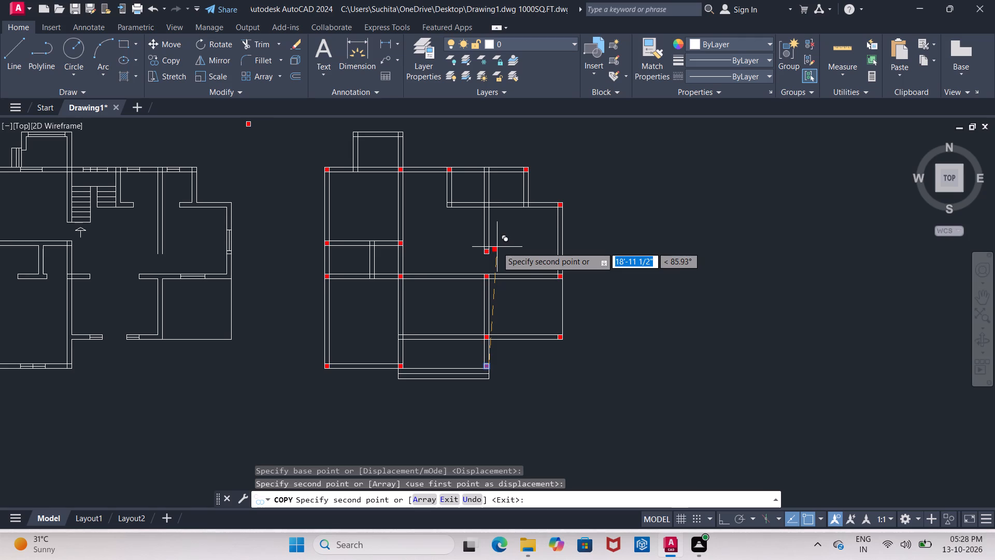
scroll(497, 246, "up", 1)
middle_click_drag(477, 282, 468, 297)
middle_click_drag(514, 241, 503, 279)
scroll(479, 247, "up", 3)
left_click(406, 176)
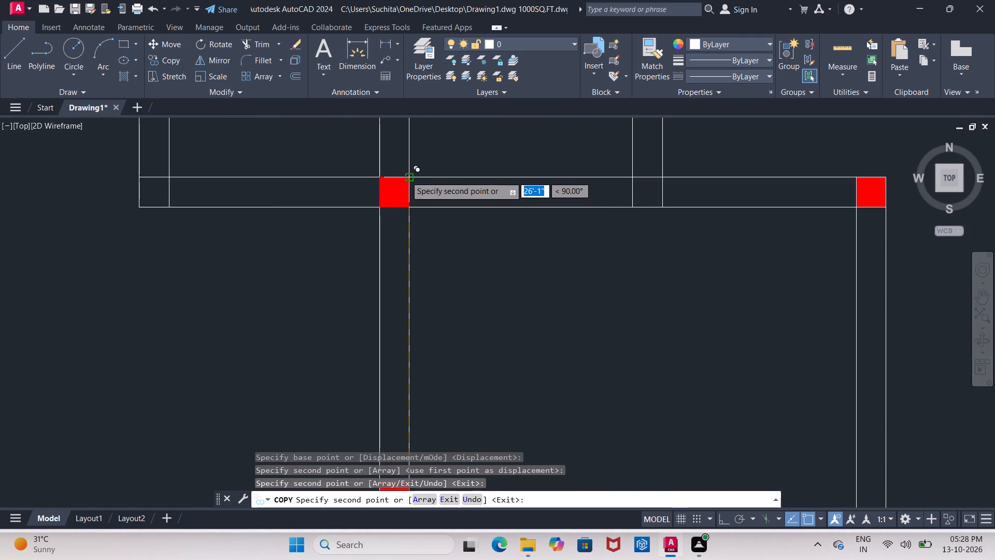
key("Escape")
Delete the loose spare column lying between the two plans.
scroll(474, 253, "down", 6)
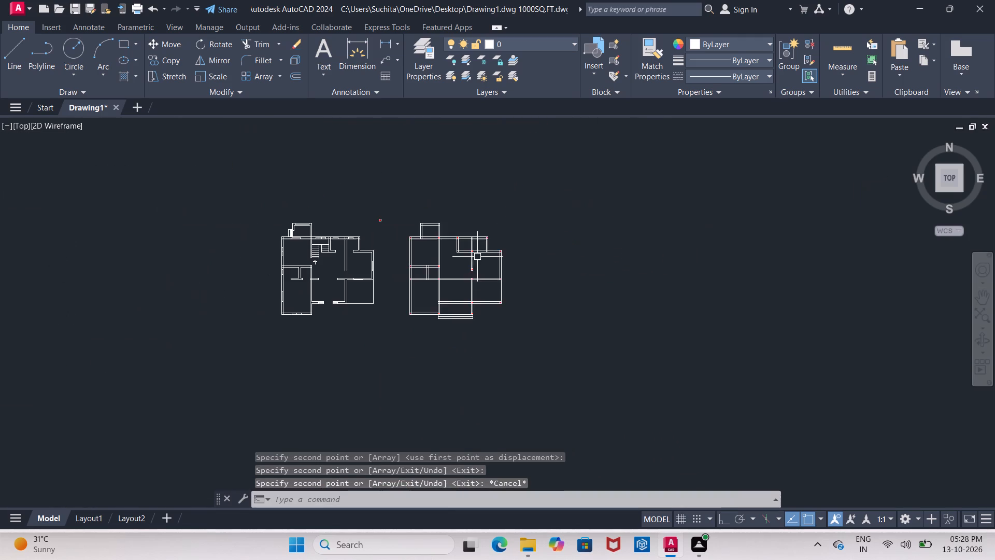
middle_click_drag(477, 257, 477, 239)
scroll(369, 192, "up", 2)
left_click(369, 195)
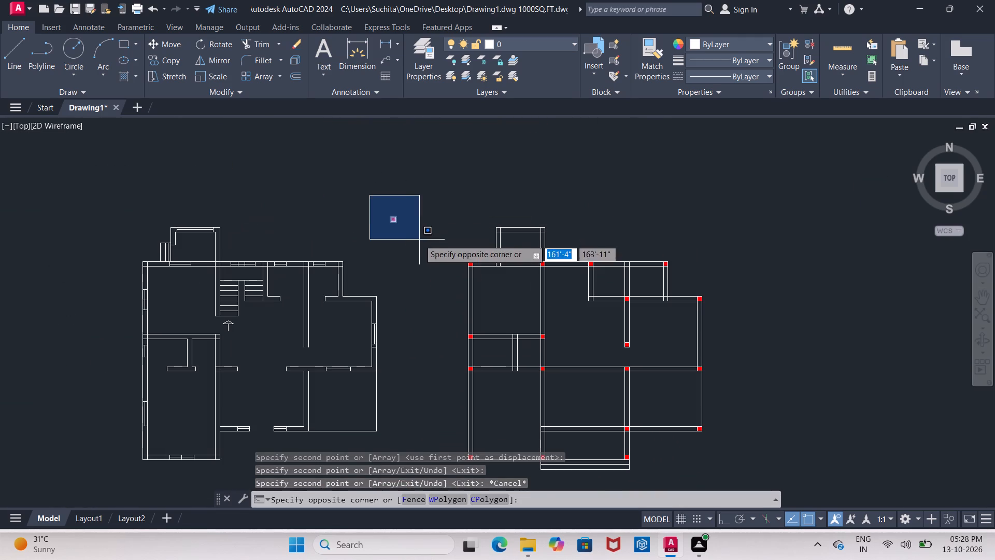
left_click(419, 240)
key("Delete")
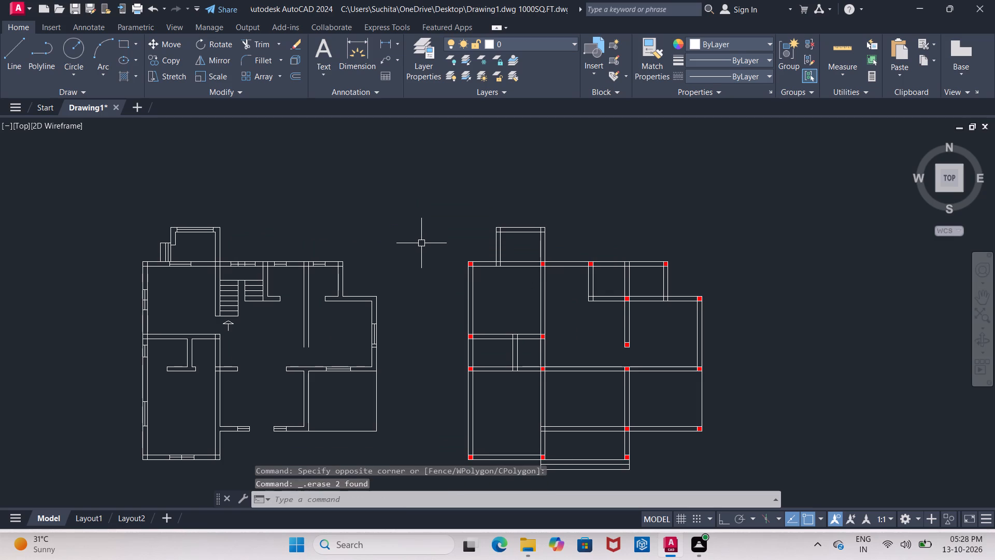
Copy the column at the base of the projecting north room's east wall to that room's northeast and northwest corners.
middle_click_drag(436, 248, 371, 233)
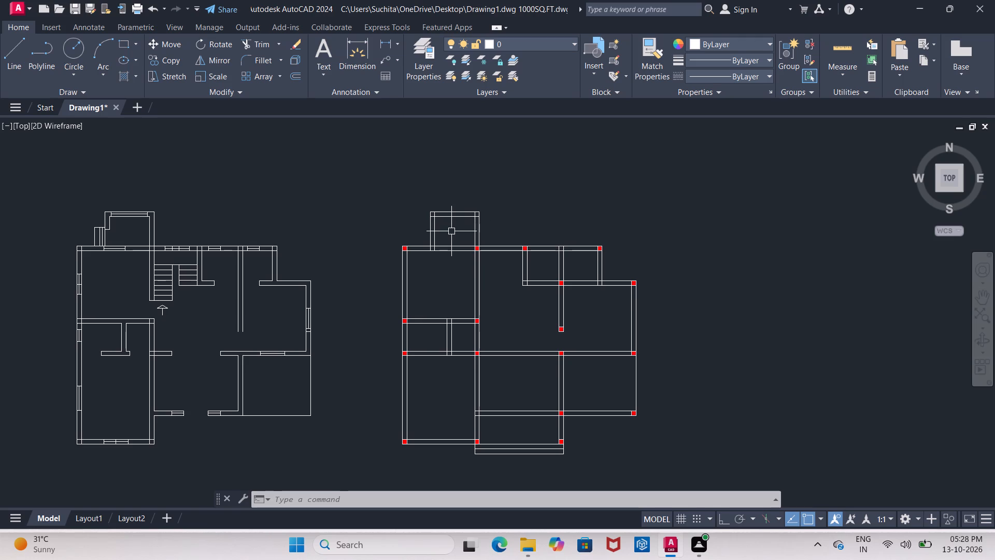
key("Escape")
scroll(473, 252, "up", 2)
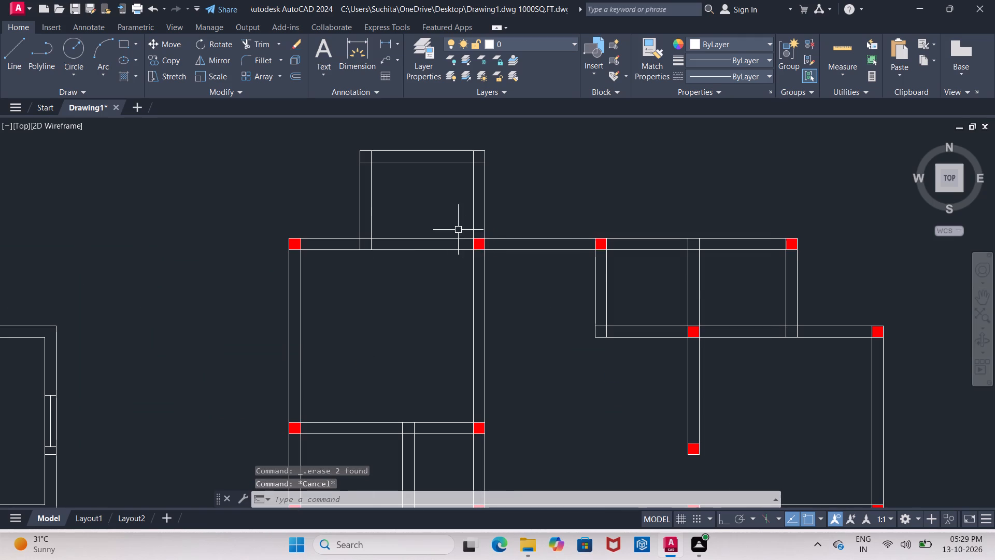
left_click_drag(458, 230, 465, 233)
left_click(516, 279)
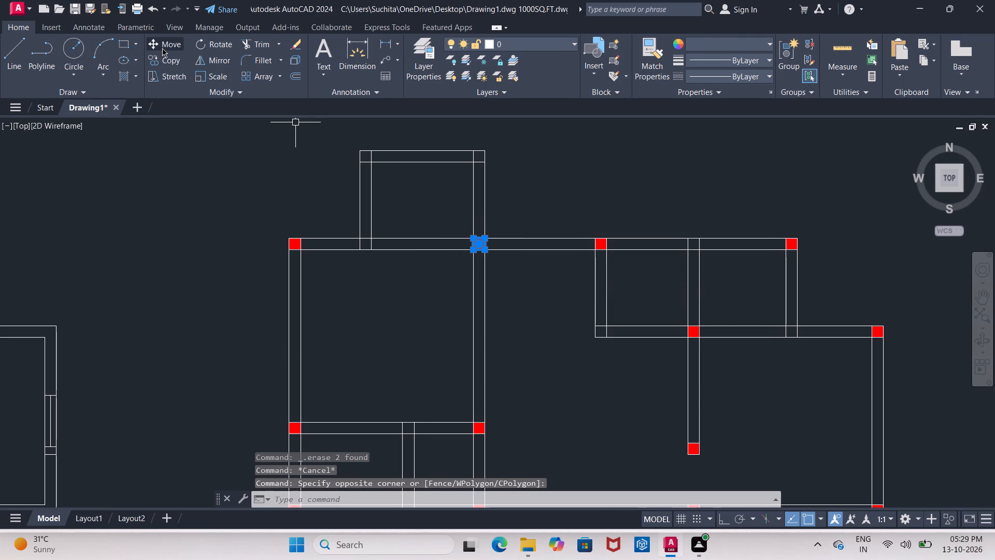
left_click(164, 58)
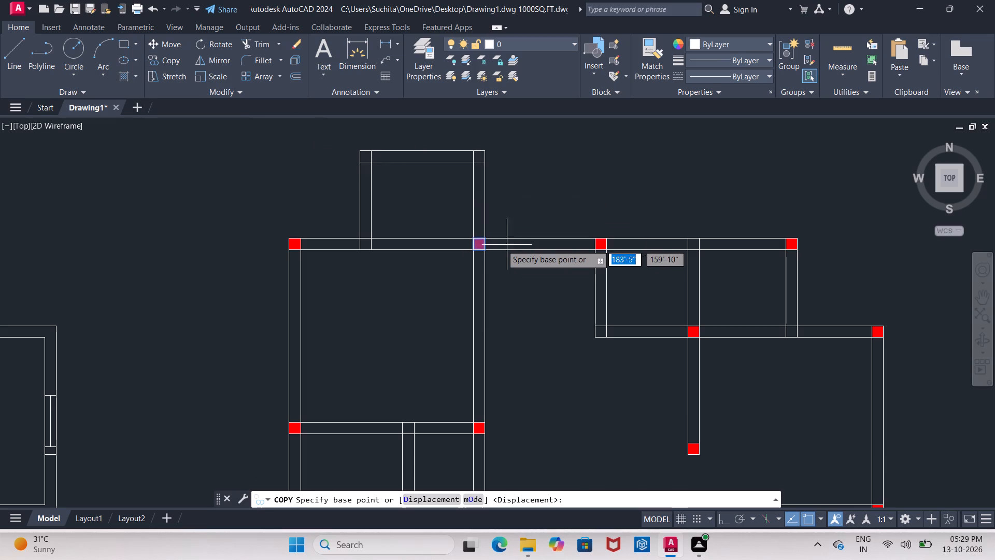
left_click(486, 239)
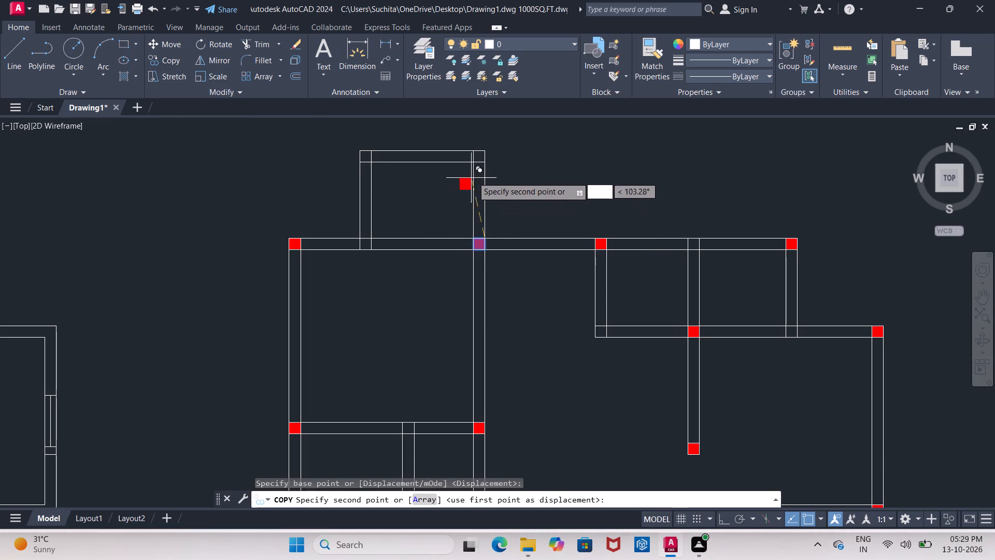
scroll(478, 174, "up", 2)
middle_click_drag(479, 166, 478, 222)
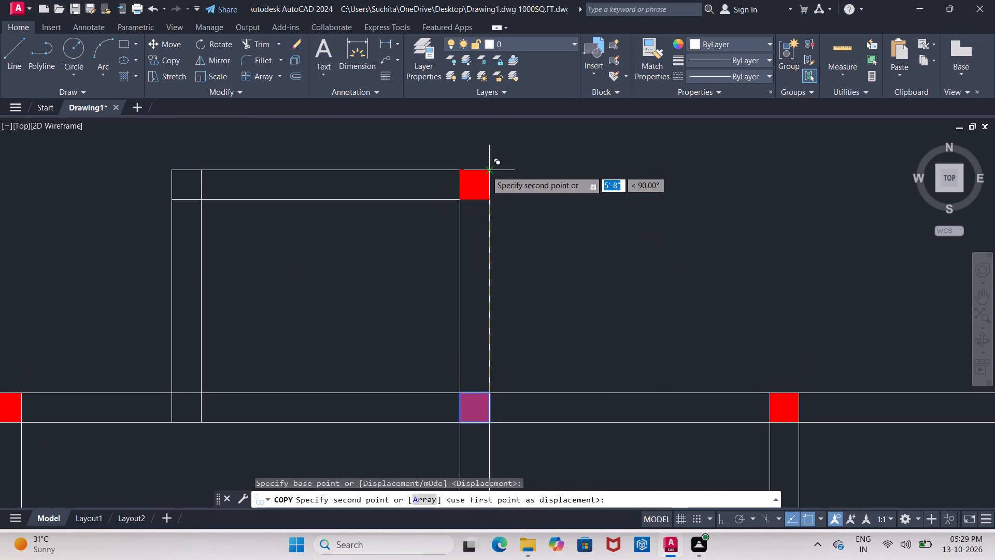
left_click(487, 170)
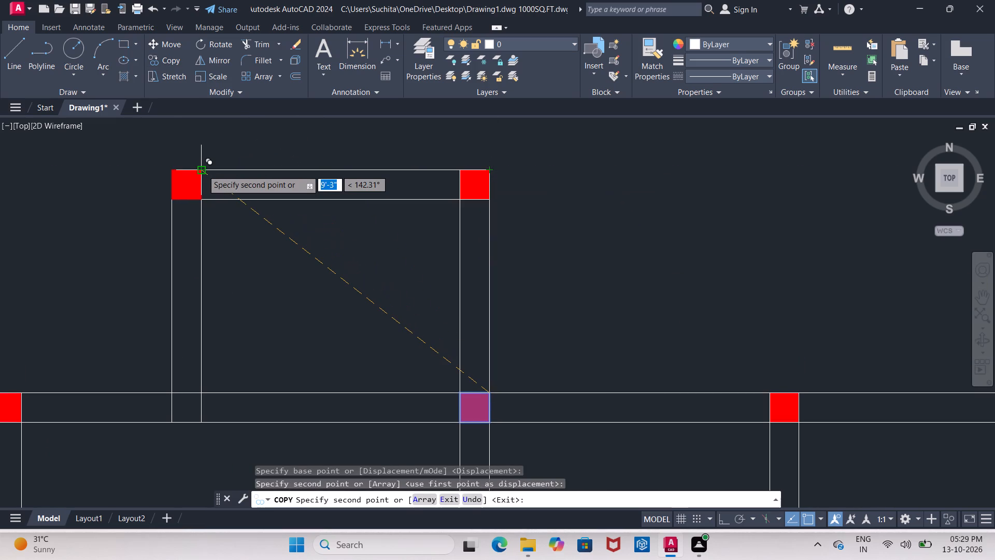
left_click(198, 171)
middle_click_drag(278, 250, 307, 225)
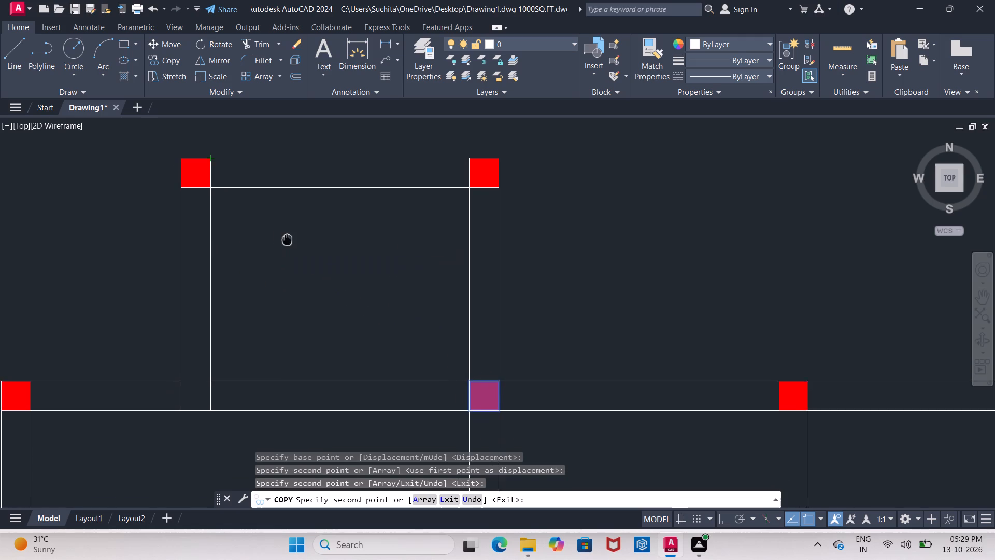
middle_click_drag(307, 225, 330, 214)
scroll(360, 214, "down", 1)
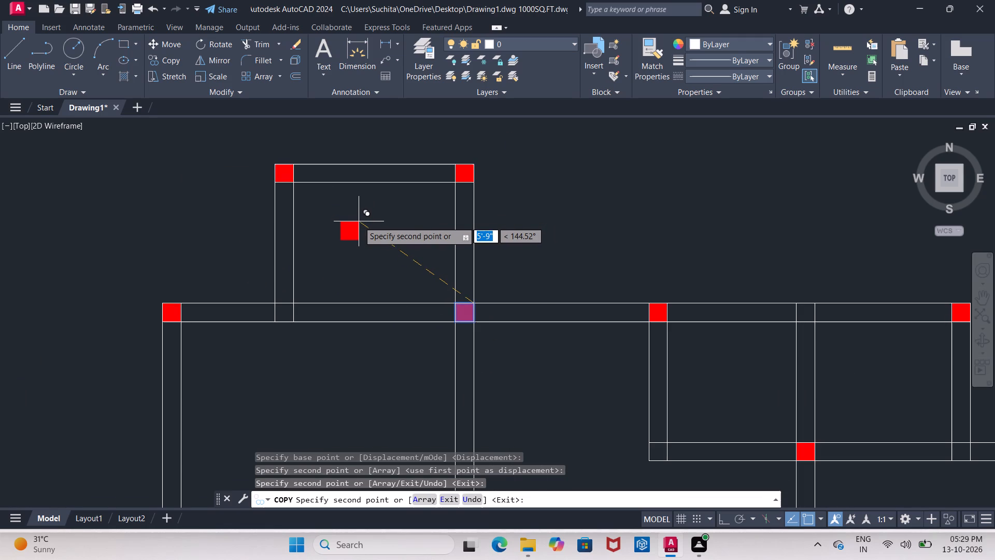
key("Escape")
Copy the whole column plan horizontally east with Ortho on, leaving a clear gap beside the original.
scroll(359, 223, "down", 3)
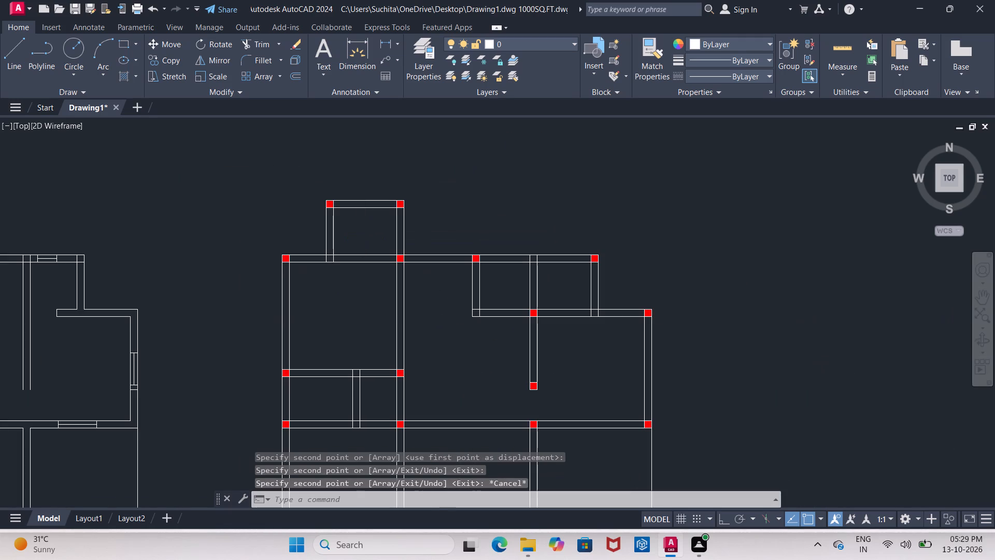
middle_click_drag(362, 232, 382, 189)
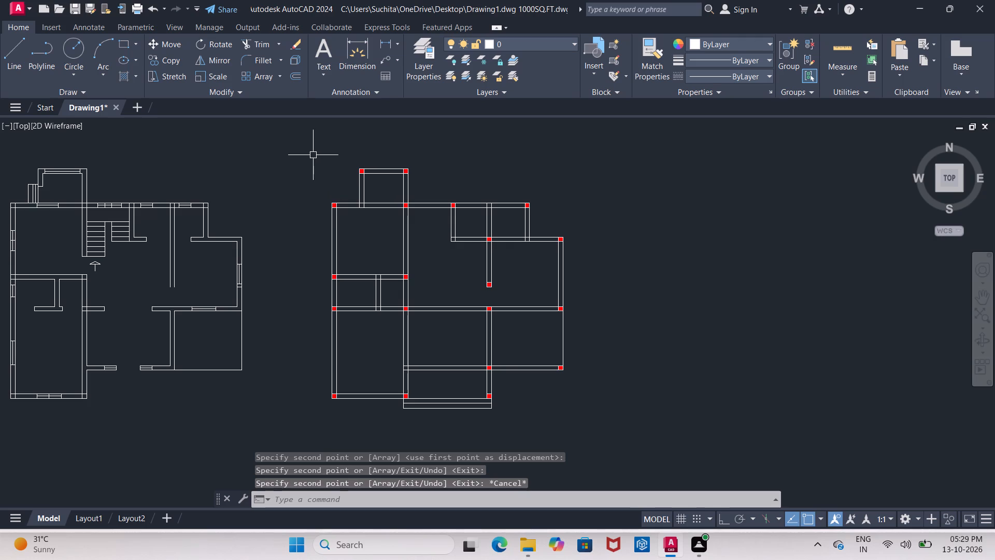
left_click(310, 145)
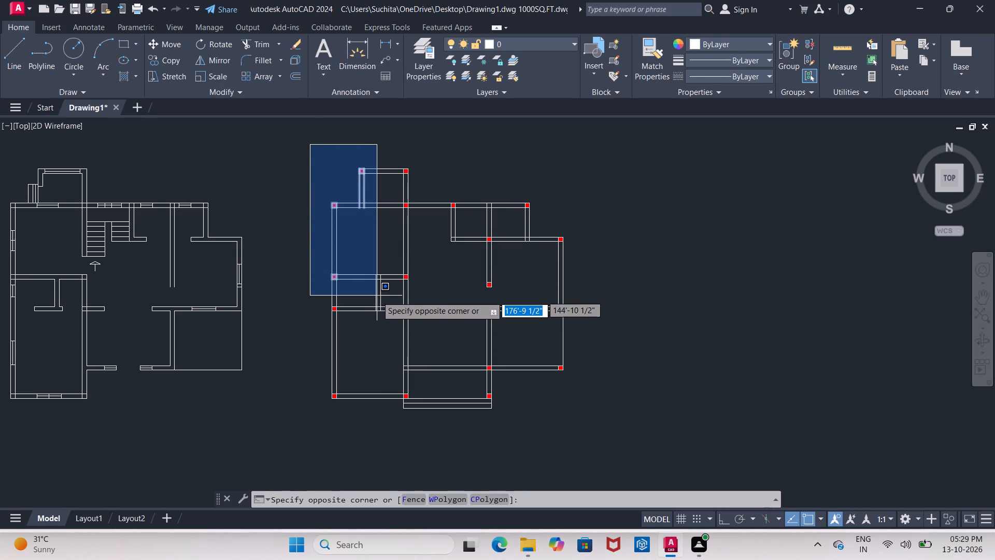
left_click(594, 430)
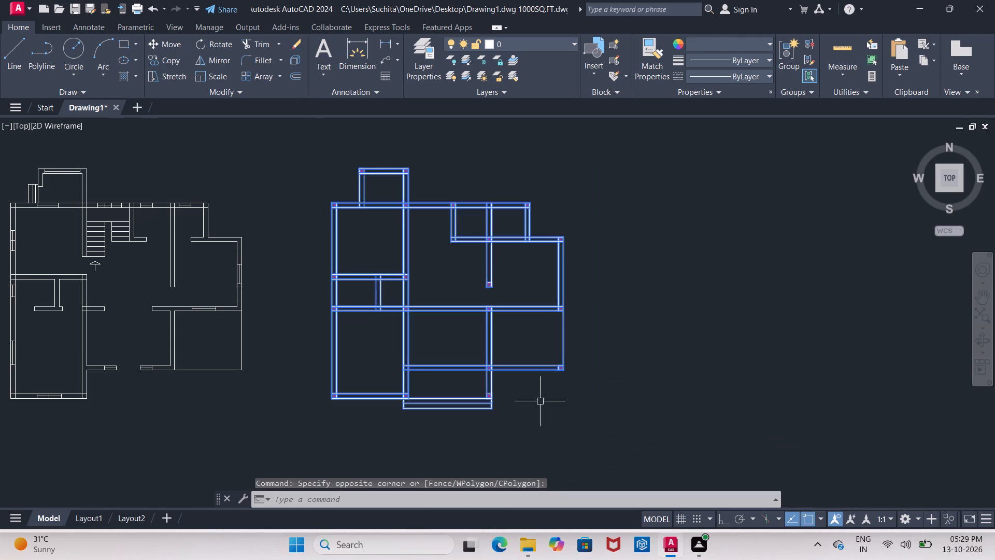
left_click(169, 66)
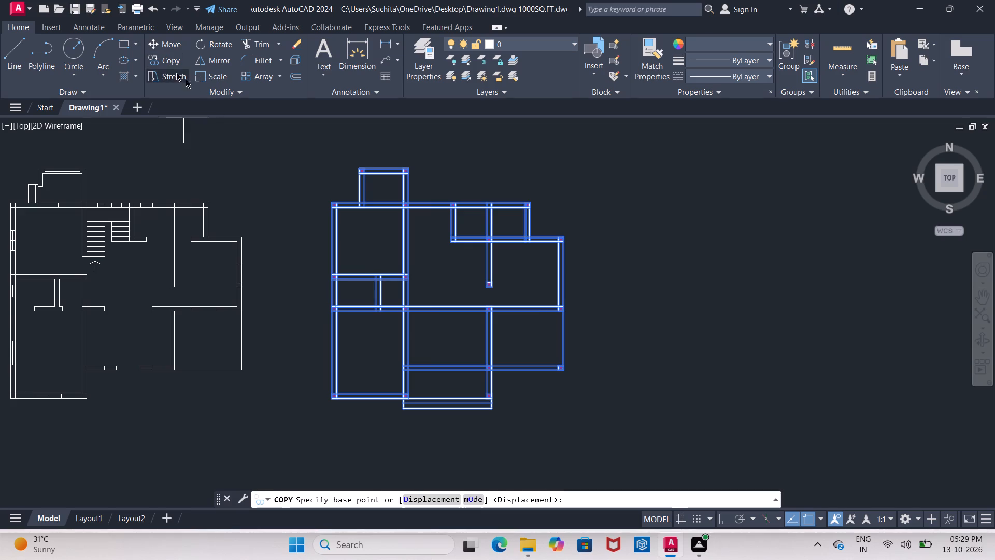
left_click(436, 283)
middle_click_drag(556, 285, 390, 283)
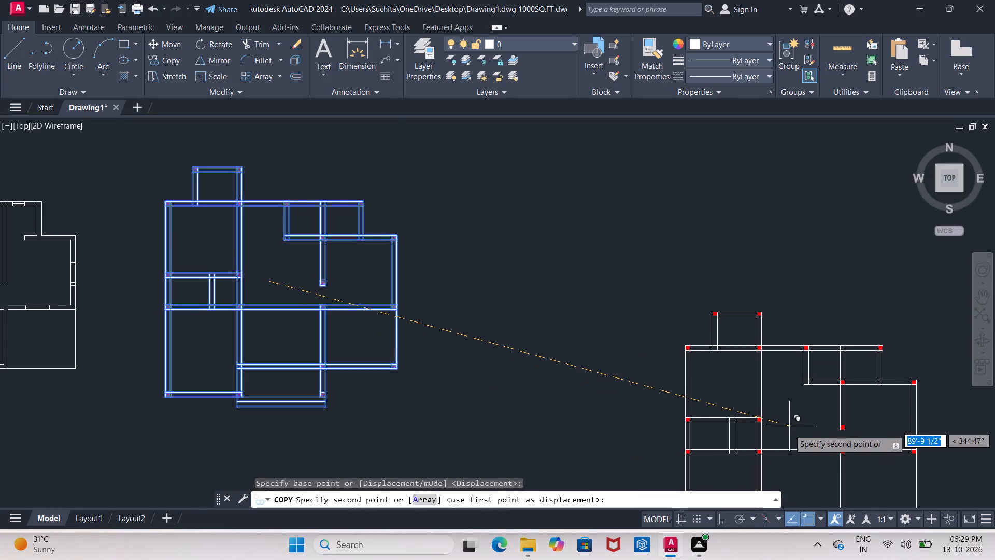
left_click(726, 522)
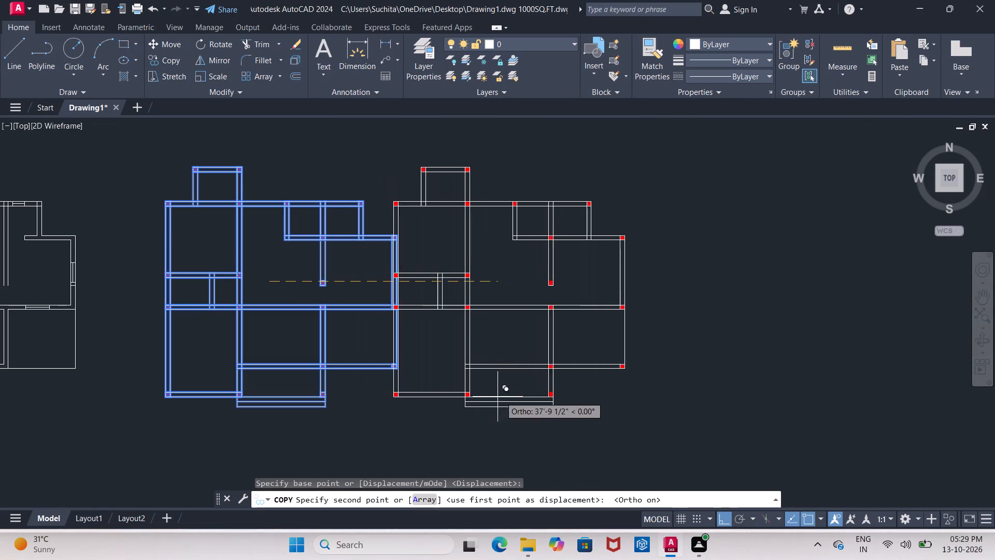
left_click(585, 402)
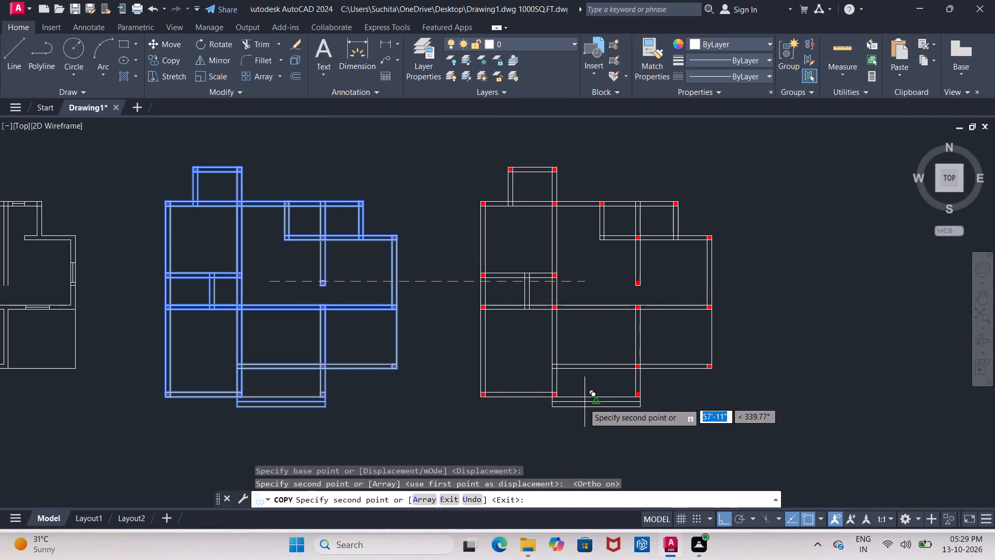
key("Escape")
Examine the south entrance side of the first floor plan alongside the two column plans.
middle_click_drag(326, 447, 994, 327)
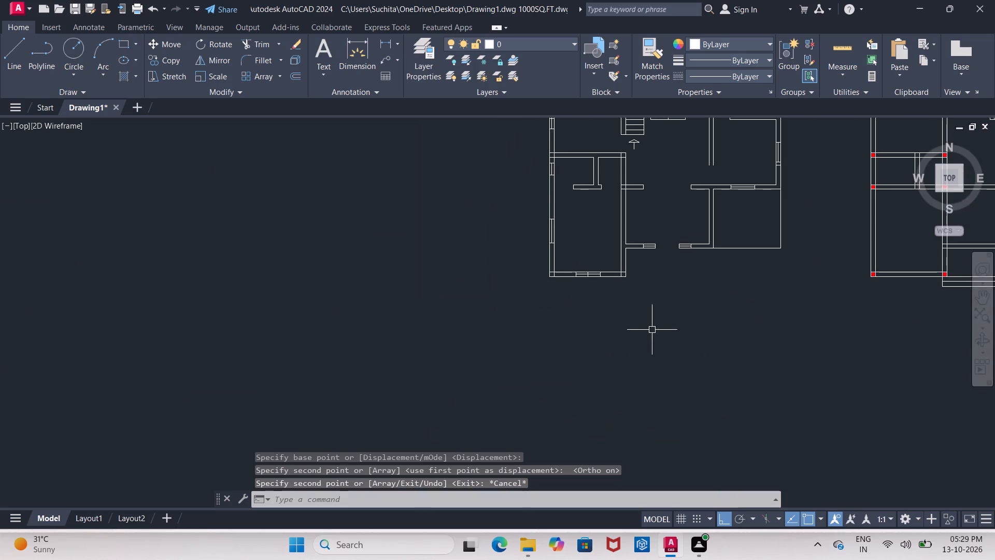
middle_click_drag(686, 317, 507, 382)
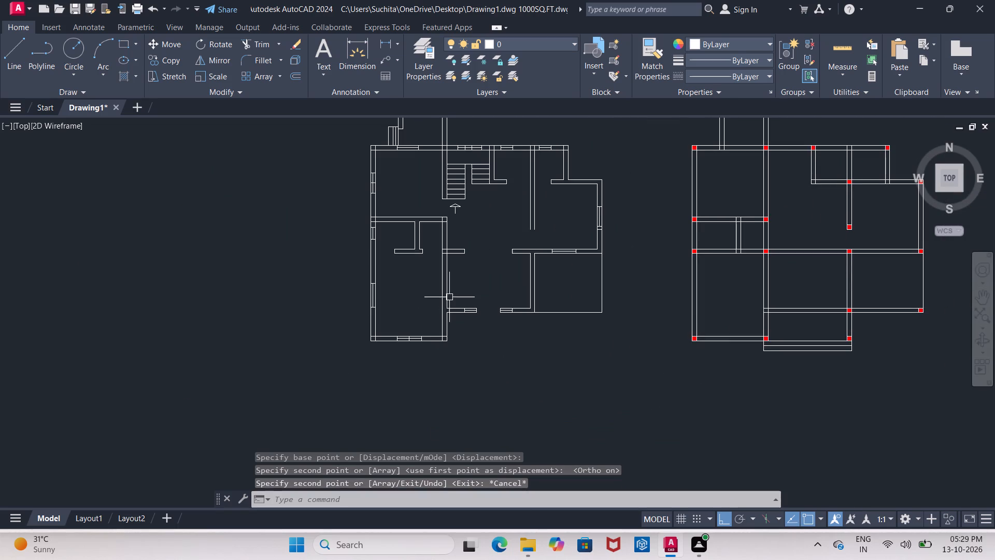
scroll(437, 337, "up", 3)
key("Escape")
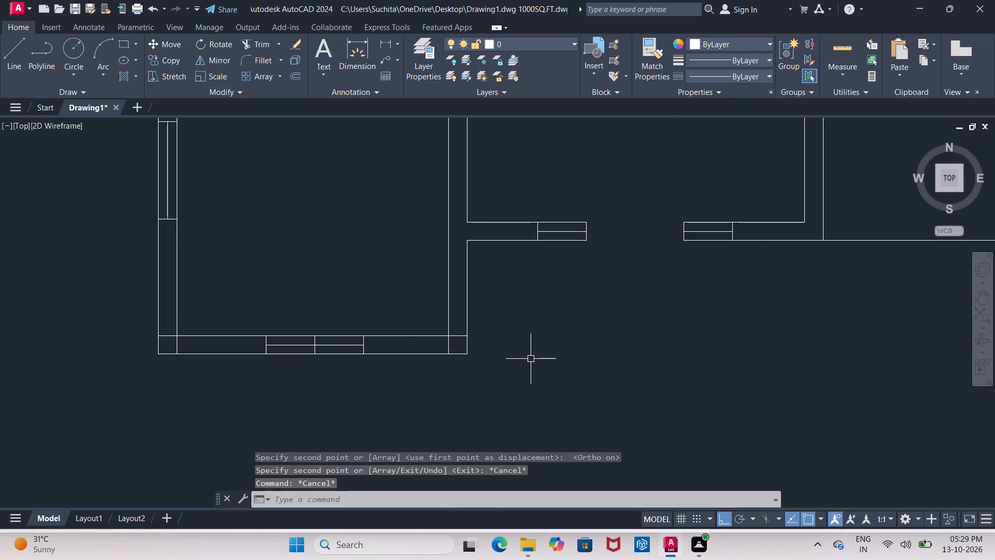
scroll(531, 359, "down", 5)
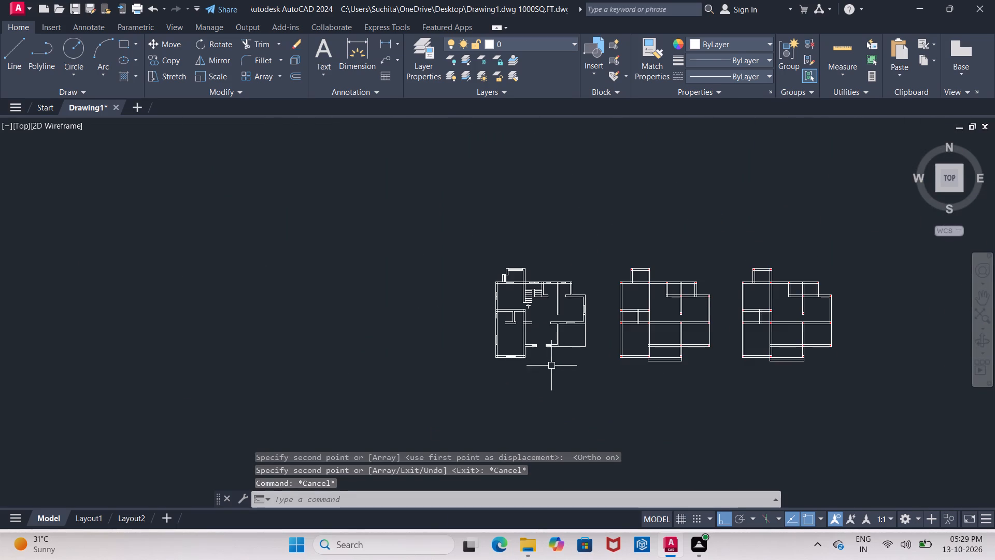
scroll(578, 368, "up", 1)
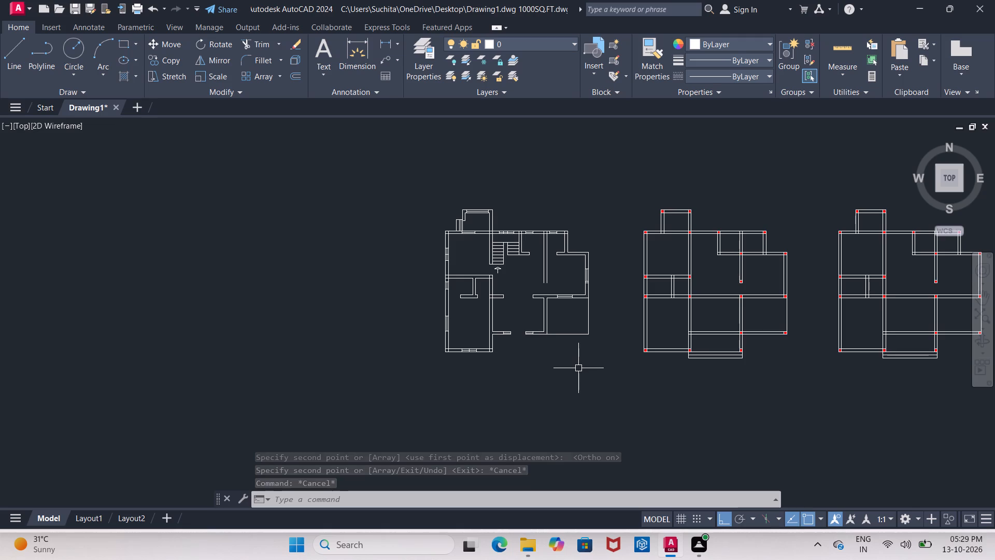
middle_click_drag(562, 368, 490, 363)
scroll(465, 358, "up", 1)
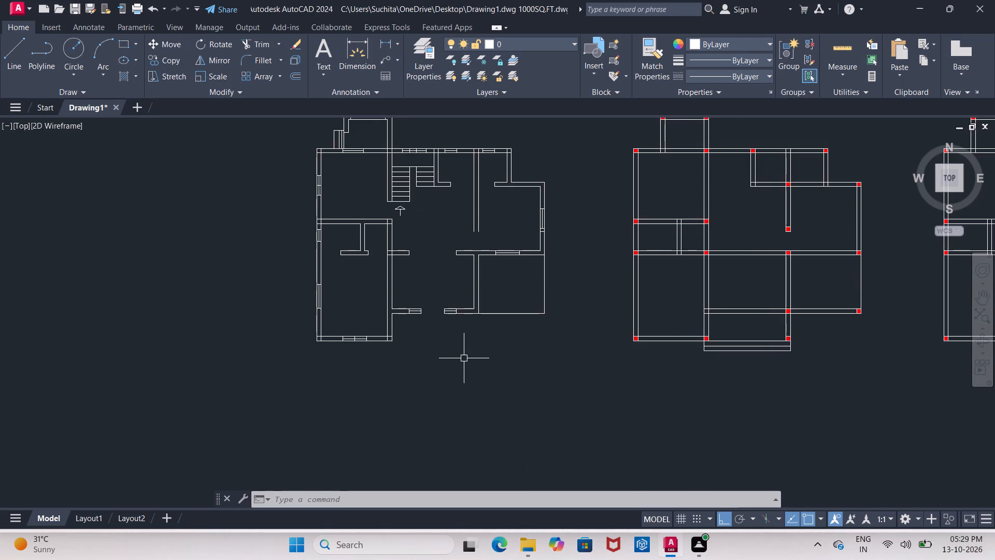
scroll(464, 358, "up", 1)
middle_click_drag(463, 359, 450, 375)
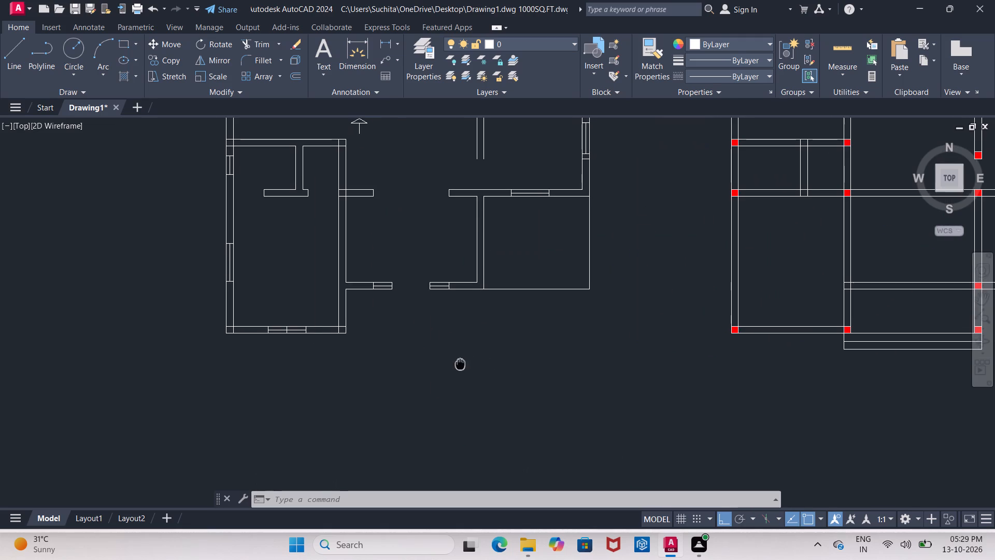
middle_click_drag(450, 375, 431, 392)
scroll(431, 392, "down", 2)
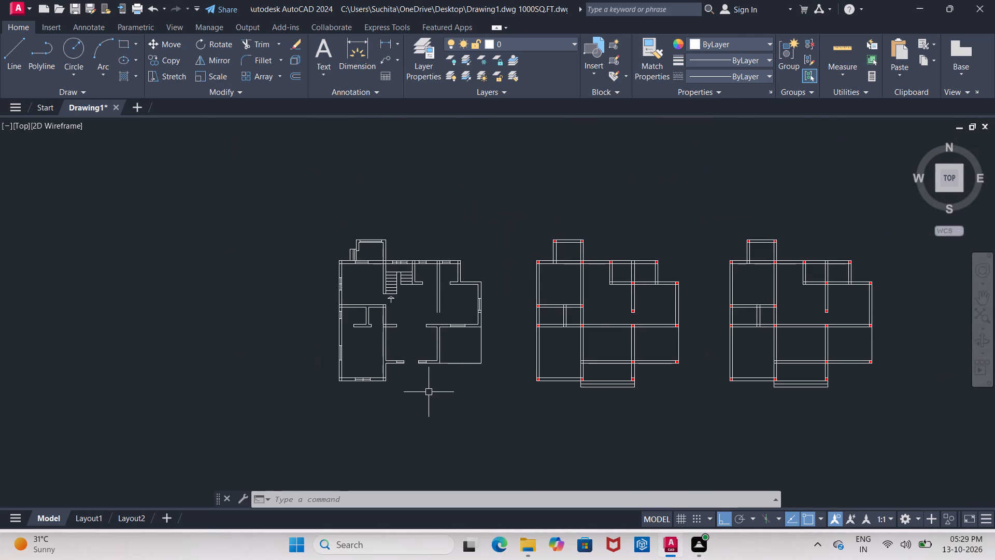
scroll(429, 392, "up", 3)
key("Escape")
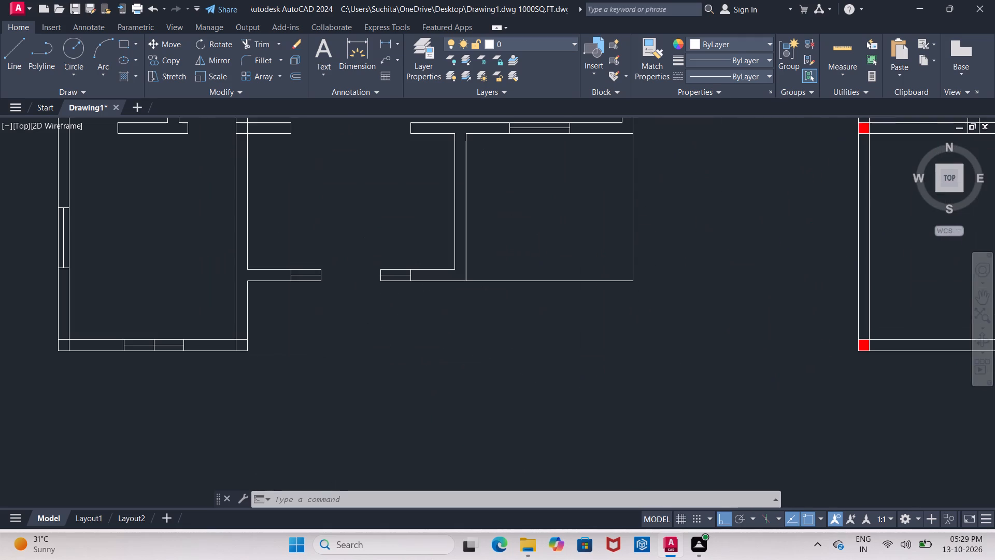
Offset the outer line of the first plan's south entrance wall 3'11" to the south.
key("o")
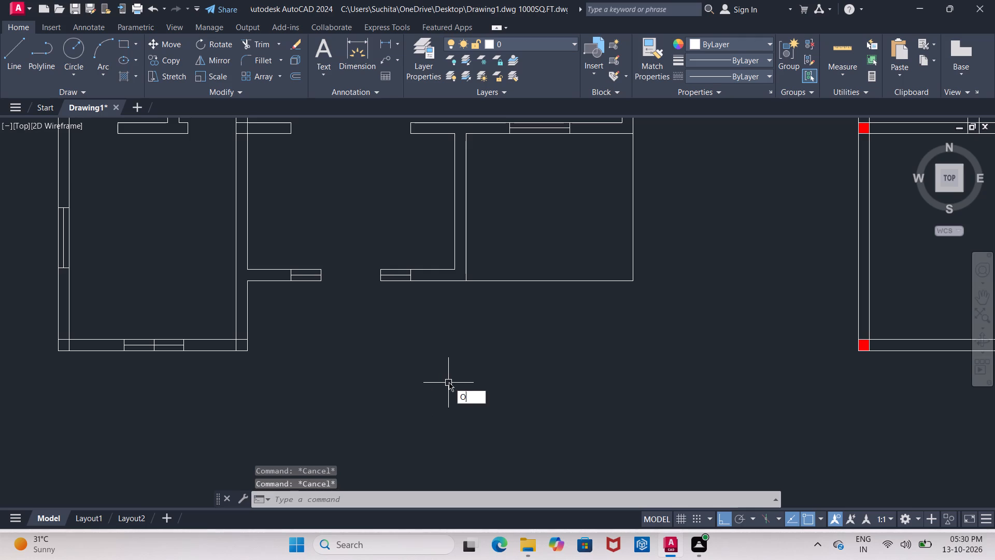
key("Return")
key("3")
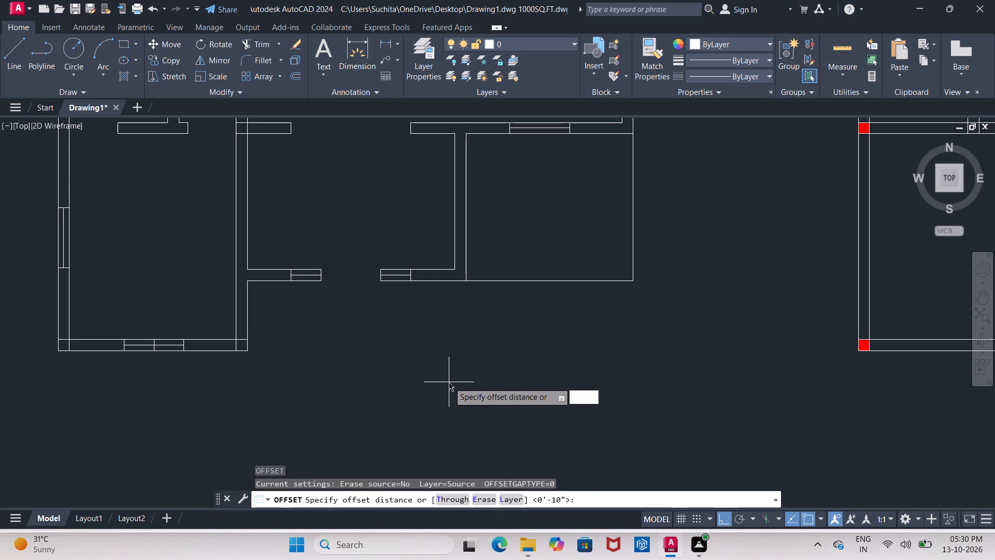
key("apostrophe")
type("11")
key("shift+quotedbl")
key("Return")
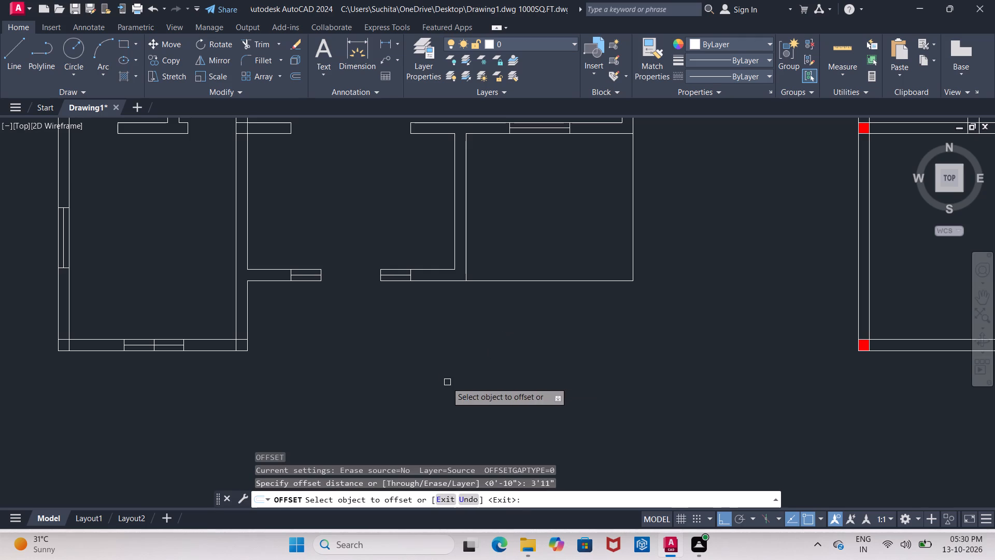
left_click(440, 285)
left_click(440, 284)
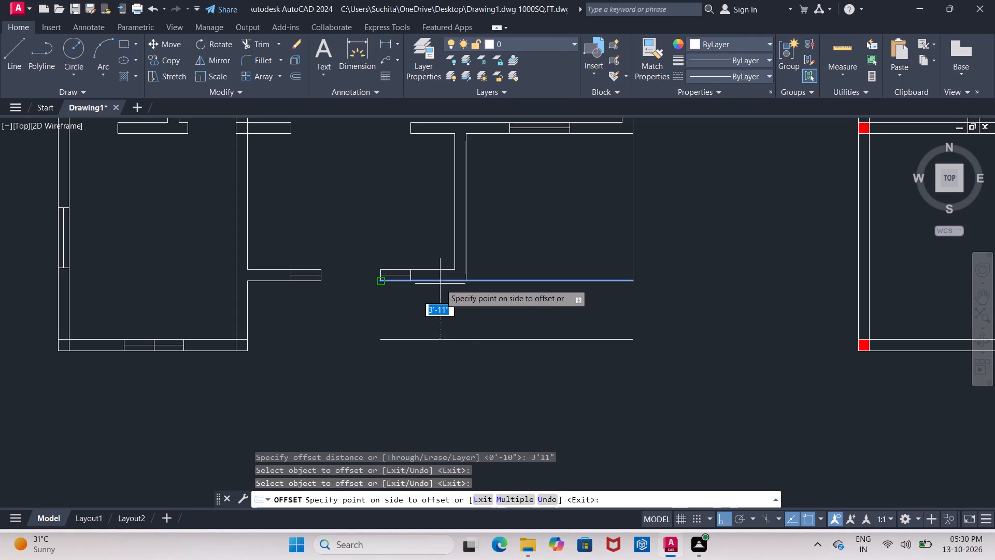
left_click(436, 351)
key("Escape")
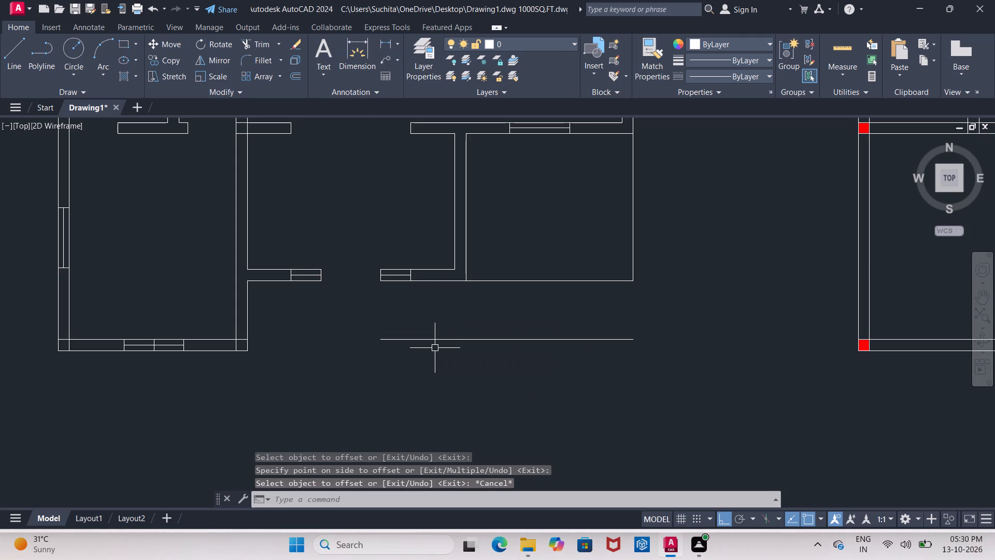
Extend the new offset line west to the southwest room's east wall.
key("e")
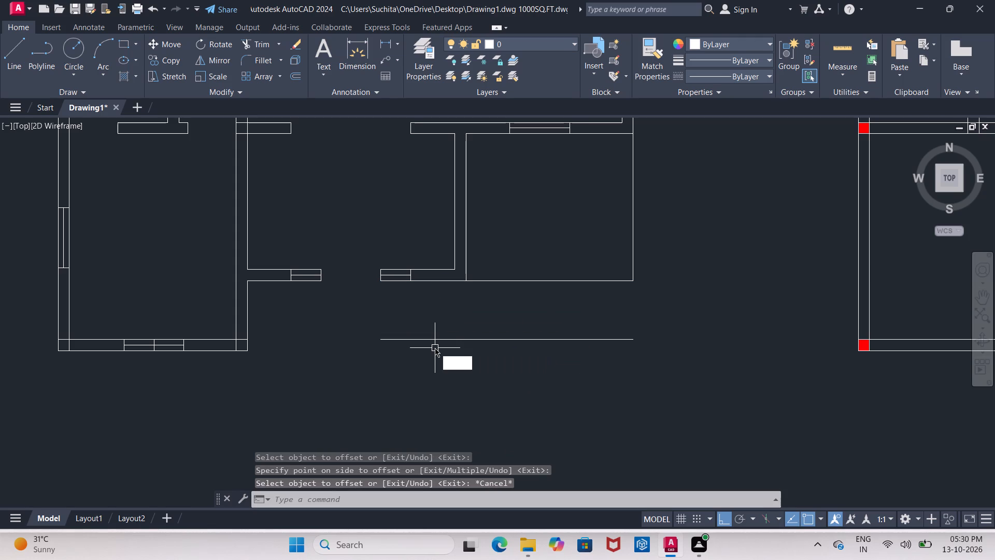
key("x")
left_click(504, 376)
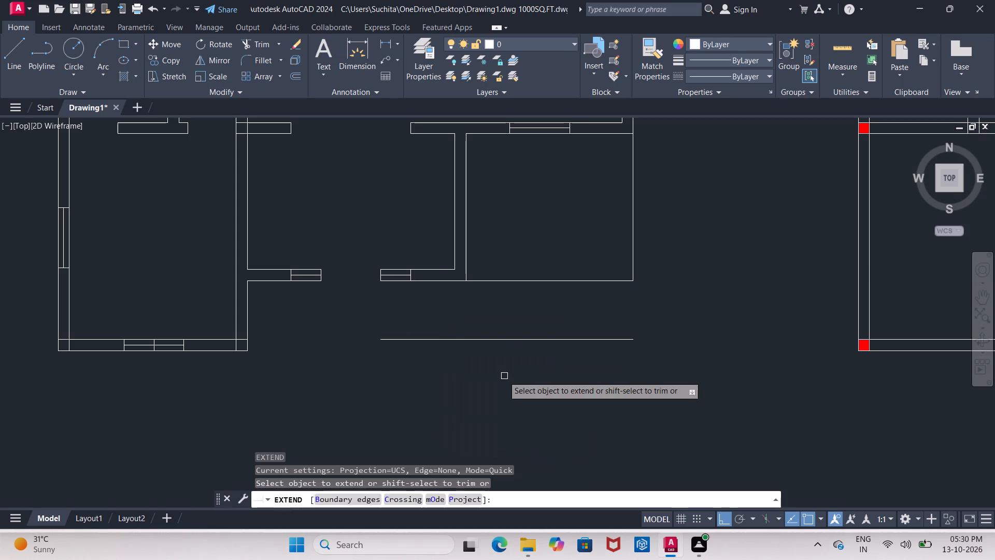
left_click(476, 341)
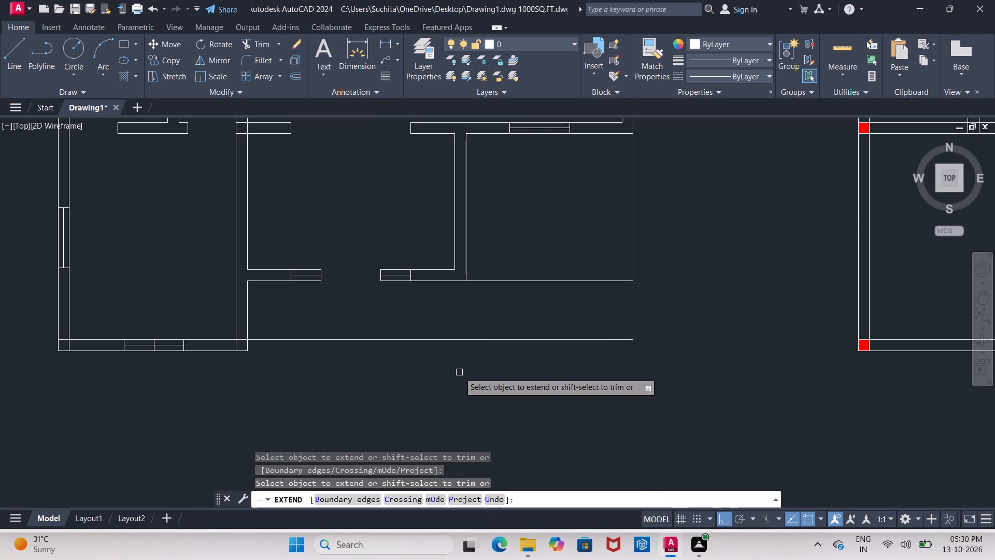
key("Escape")
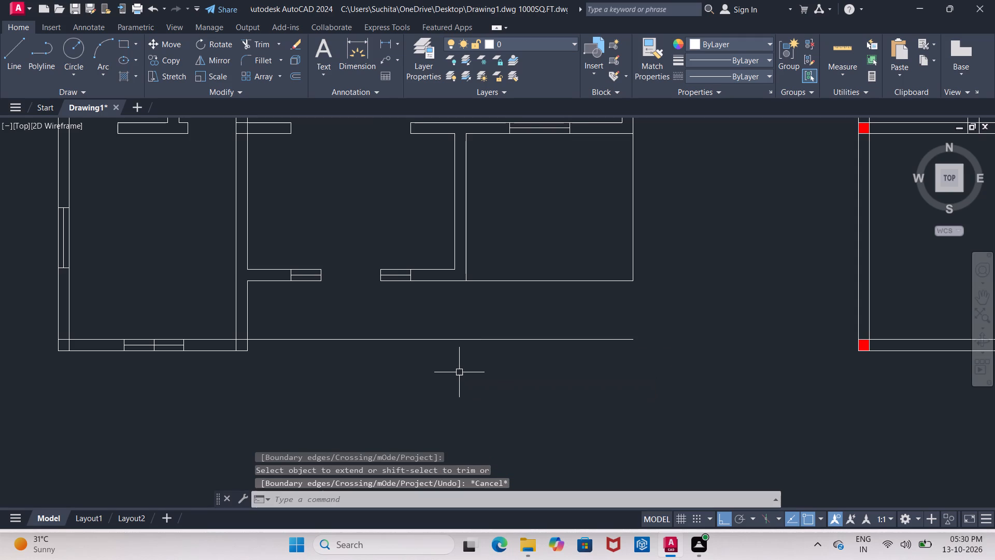
Offset the extended front line 9" to the south.
key("o")
key("Return")
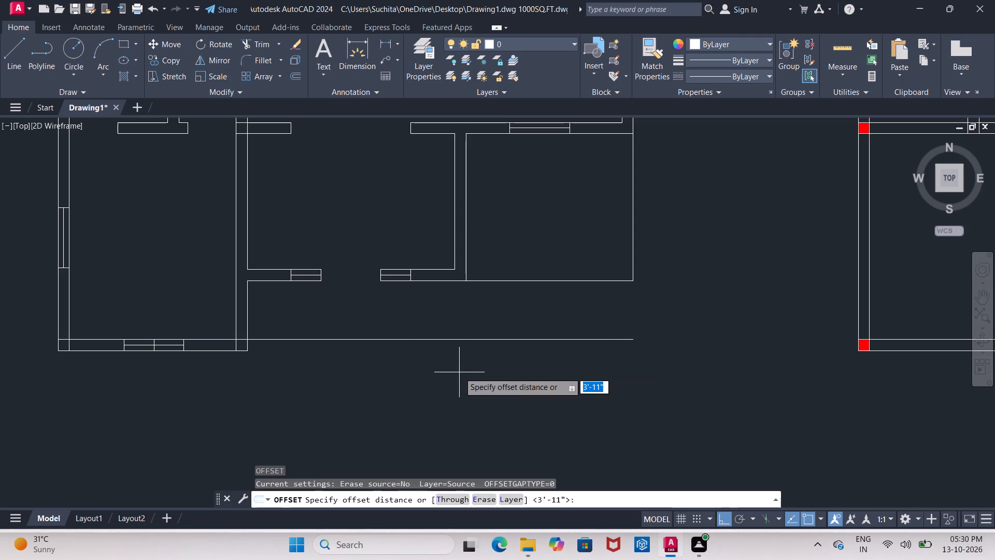
key("9")
key("shift+quotedbl")
key("Return")
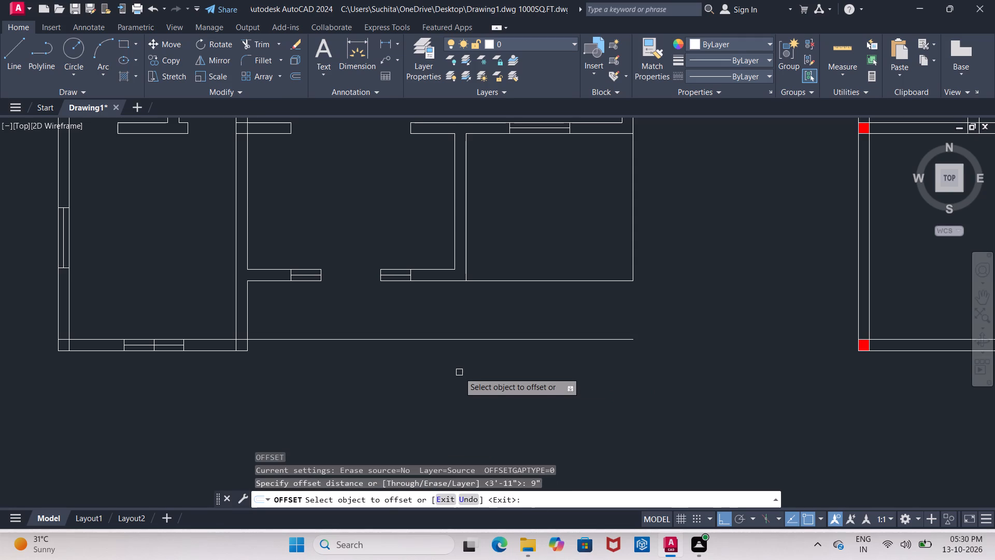
left_click(468, 340)
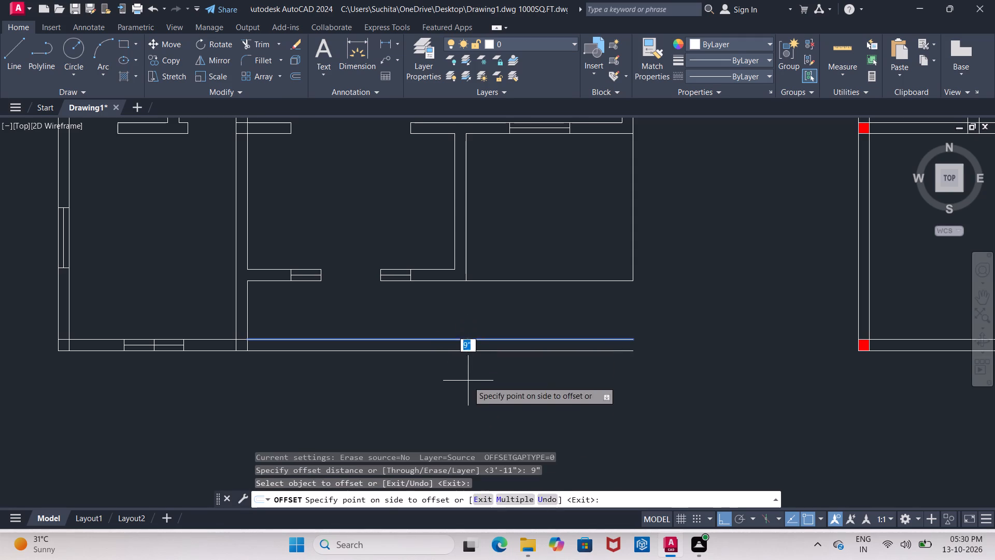
left_click(468, 381)
key("Escape")
Remove the northern of the two front lines with Trim, keeping the outer line level with the southwest room's south face.
type("TR")
left_click(490, 405)
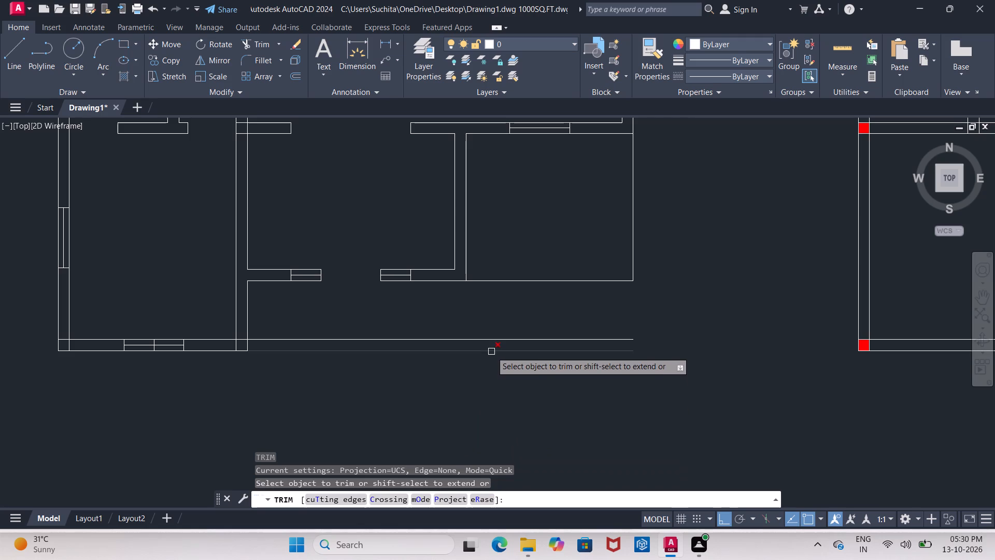
left_click(491, 342)
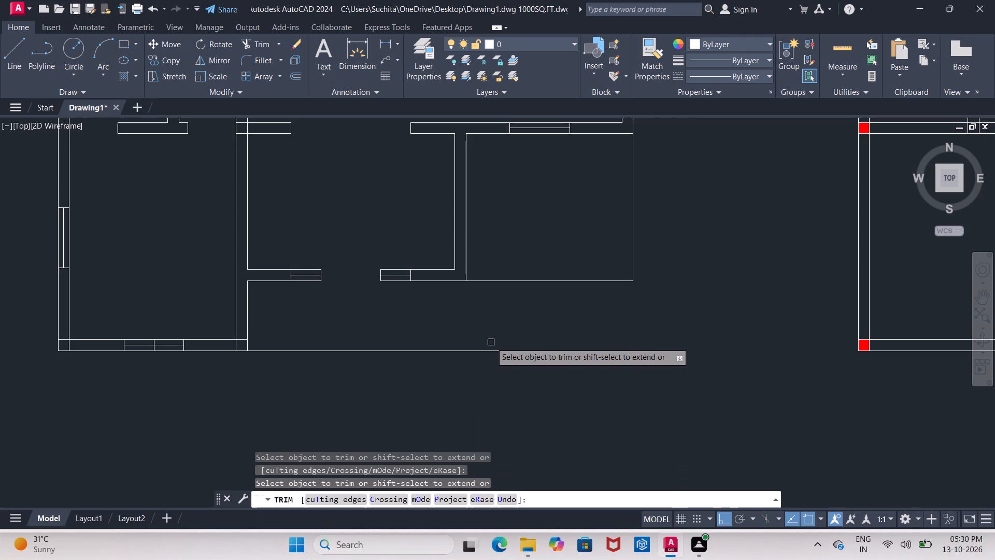
key("Escape")
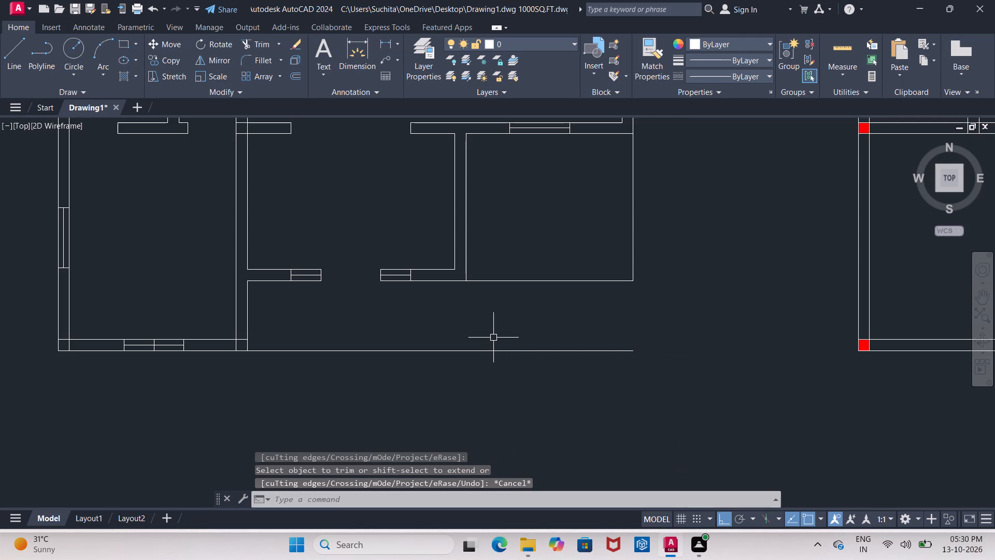
key("Escape")
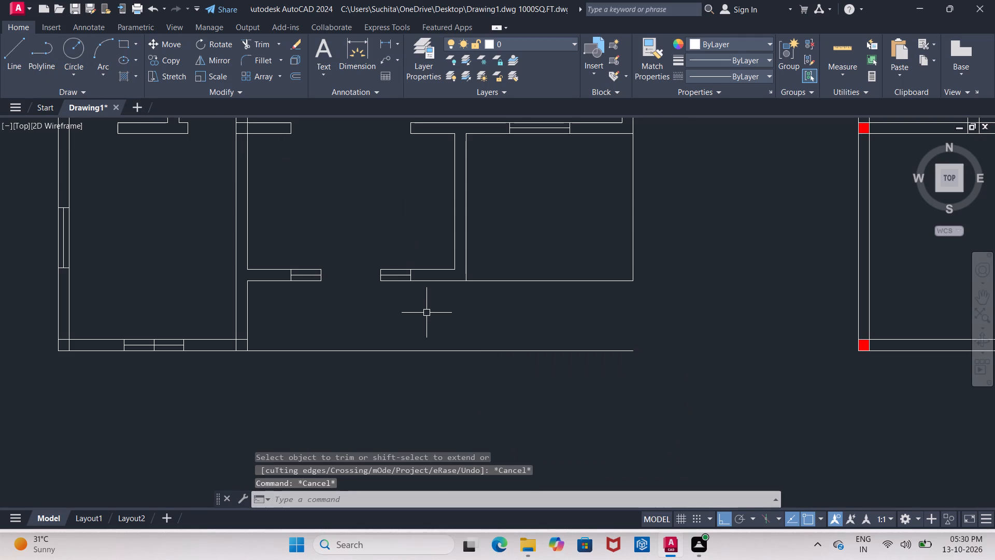
Extend the east face of the wall between the entrance room and southeast room south to the front line.
type("EX")
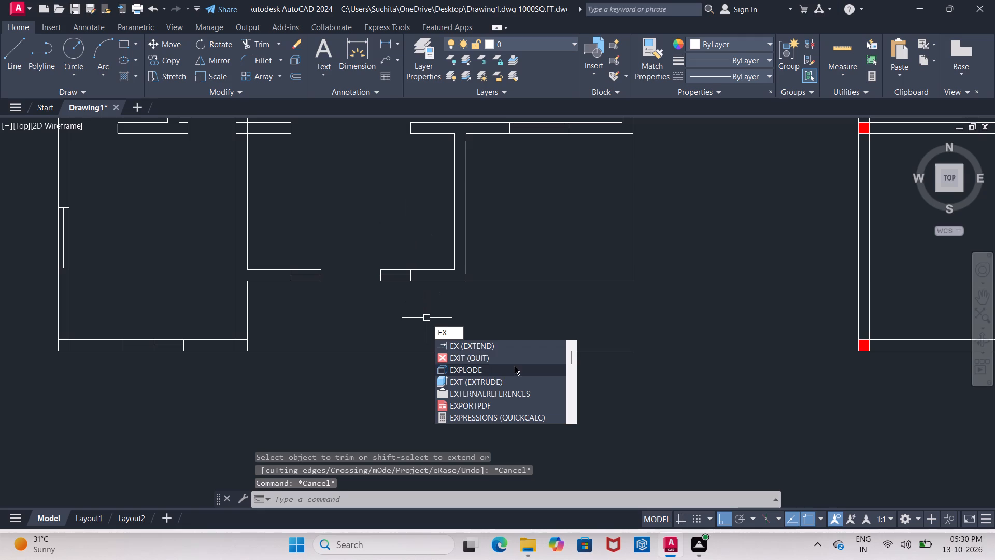
left_click(508, 347)
left_click(464, 265)
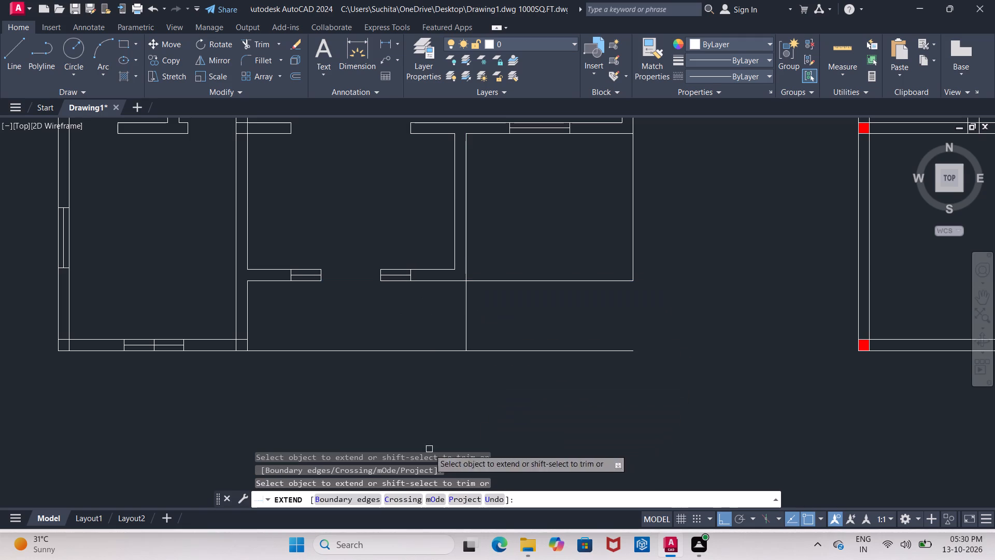
middle_click_drag(337, 415, 386, 408)
key("Escape")
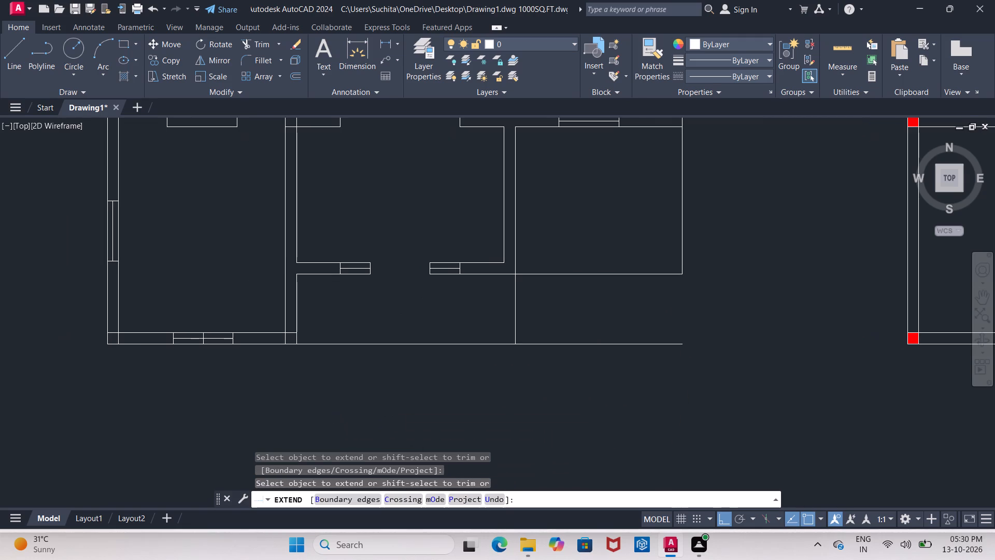
Offset the front line 10" to the south twice in succession to form the entrance step lines.
key("o")
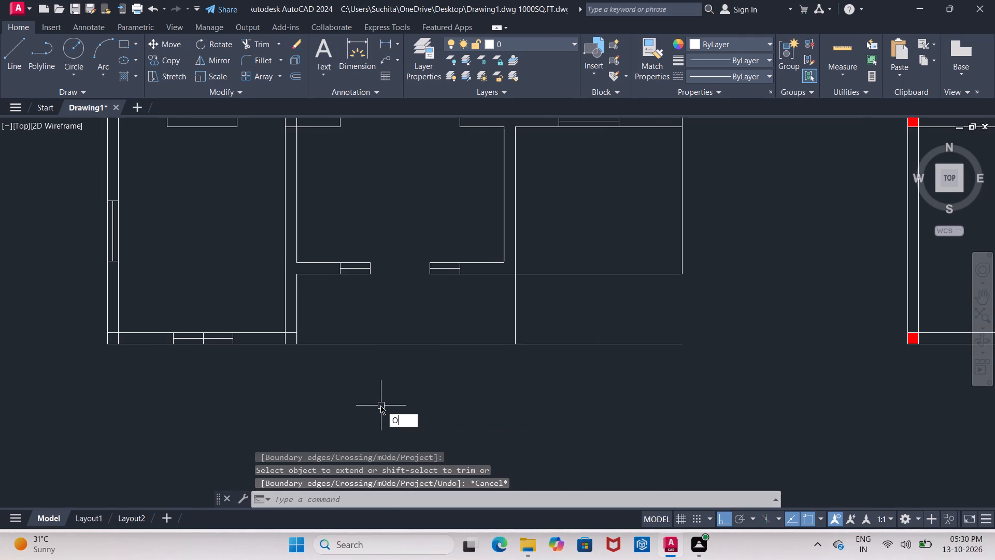
key("Return")
type("10")
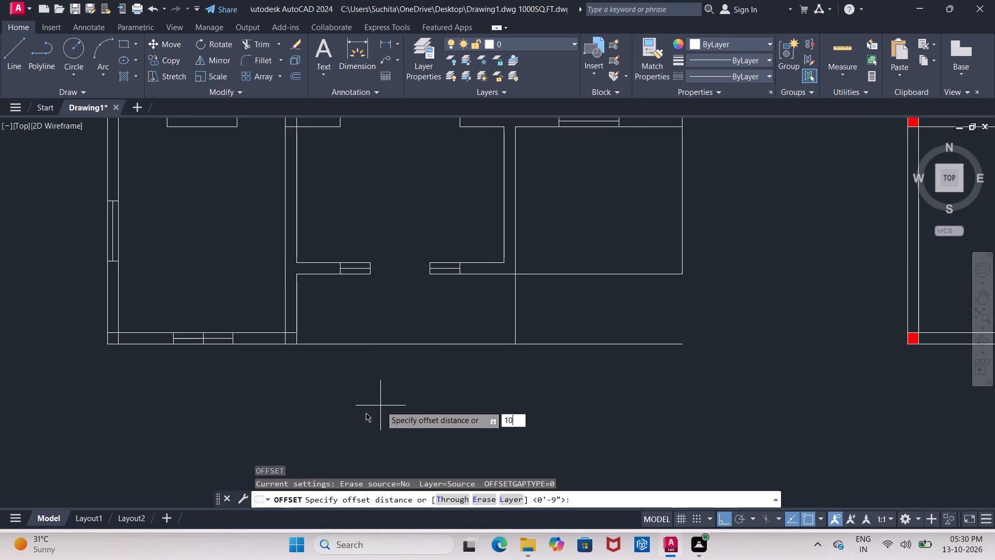
key("shift+quotedbl")
key("Return")
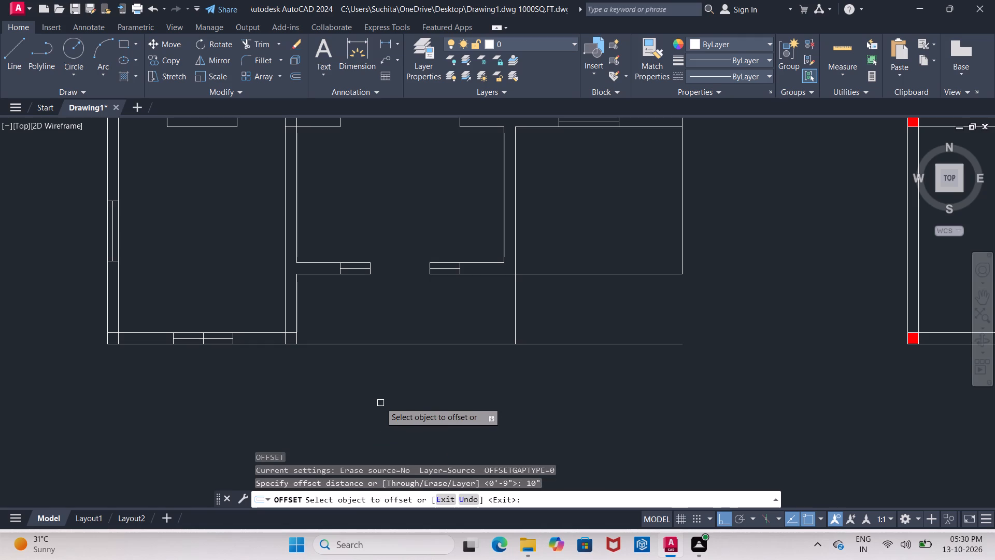
left_click_drag(406, 346, 409, 367)
left_click(411, 391)
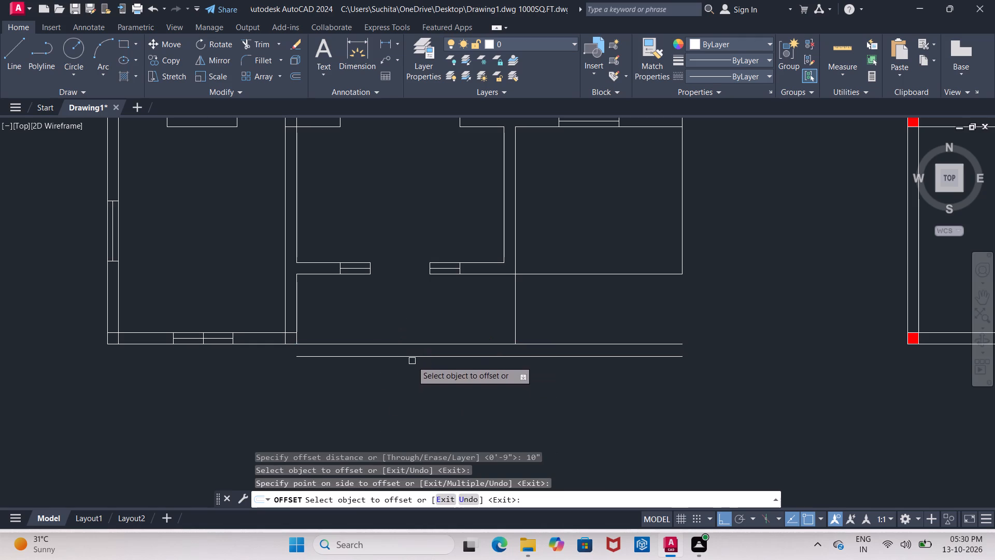
left_click(412, 359)
left_click_drag(399, 428, 401, 418)
key("Escape")
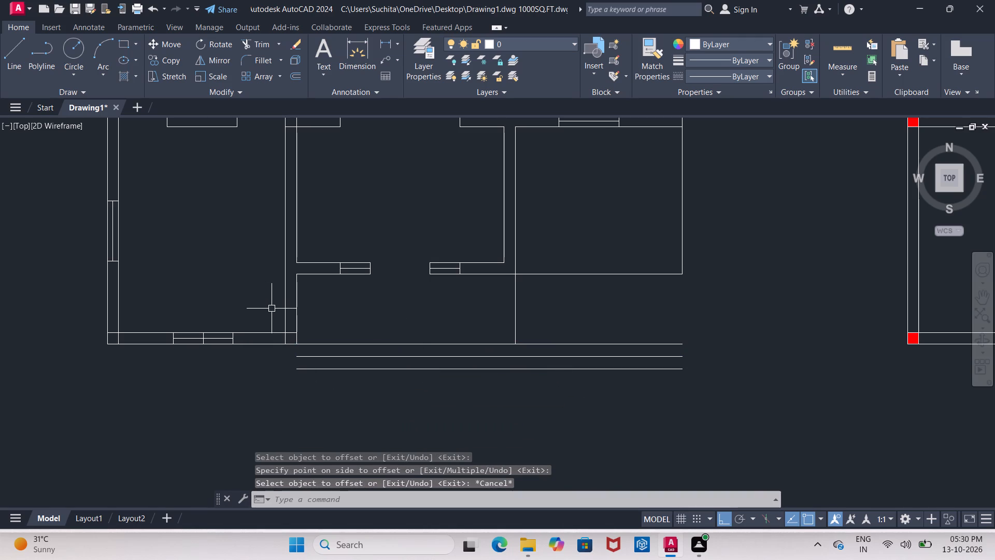
Stretch the south end of the southwest room's inner east wall line southward past the step lines.
left_click(285, 308)
left_click(286, 344)
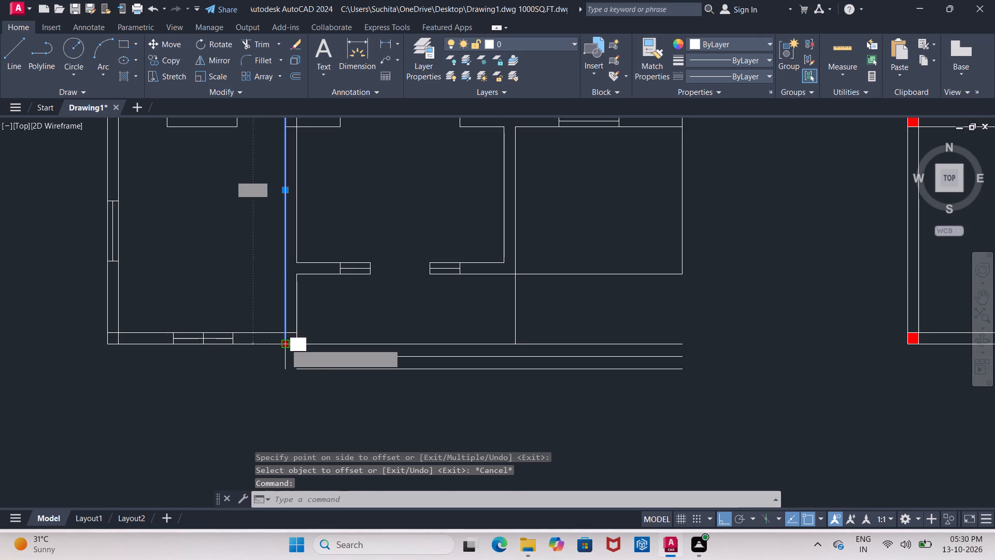
left_click(290, 398)
key("Escape")
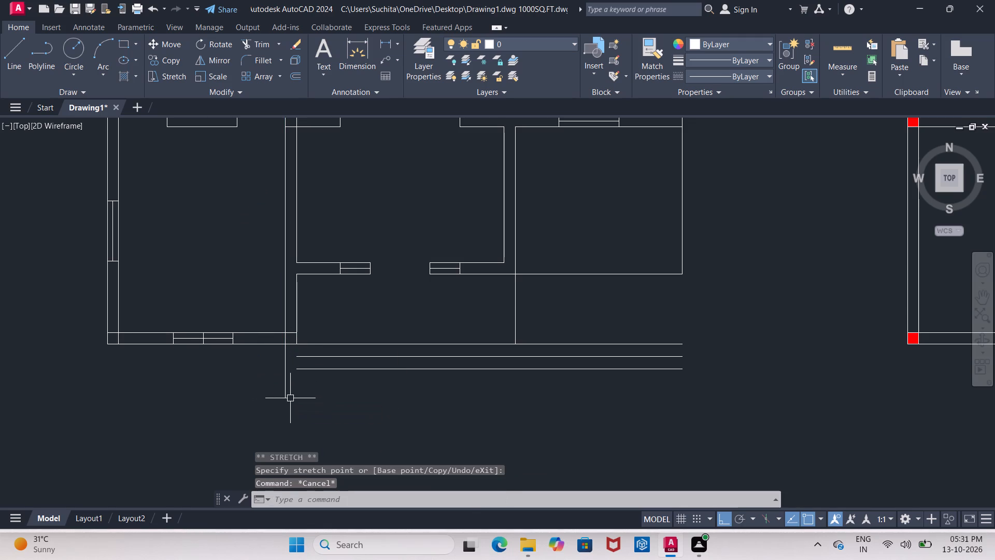
Extend both entrance step lines west to the southwest room's inner east wall line, and the entrance's east line south to the outer step.
type("EX")
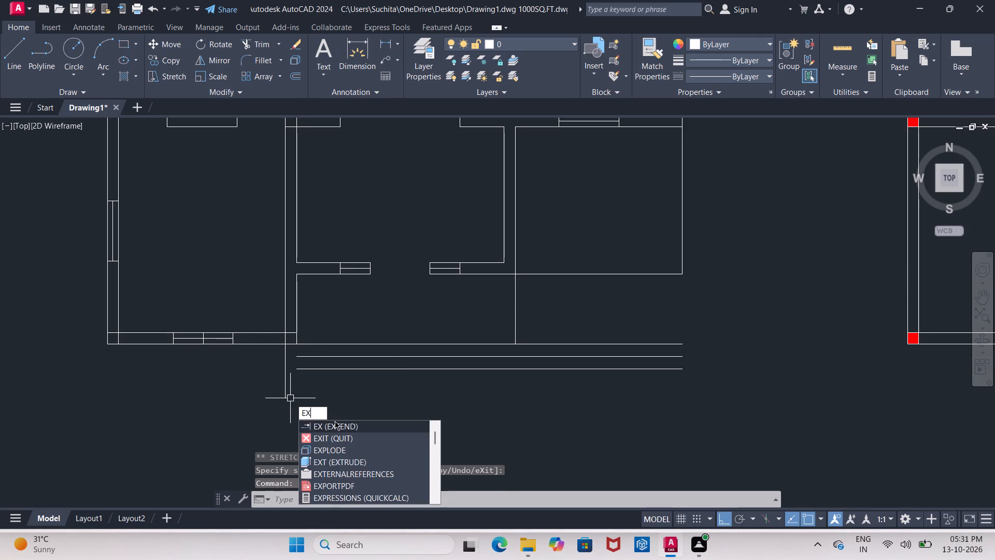
left_click(335, 422)
left_click(338, 359)
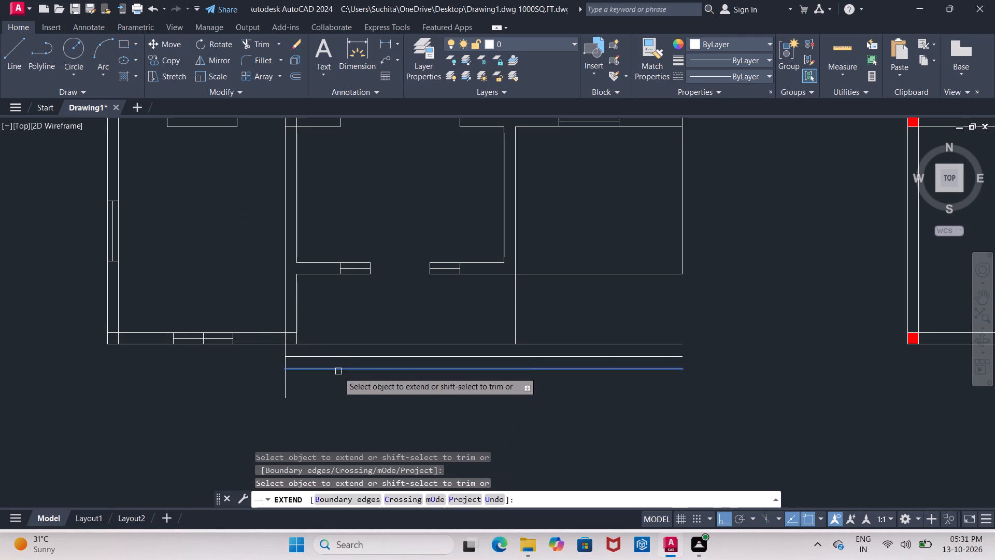
left_click(338, 372)
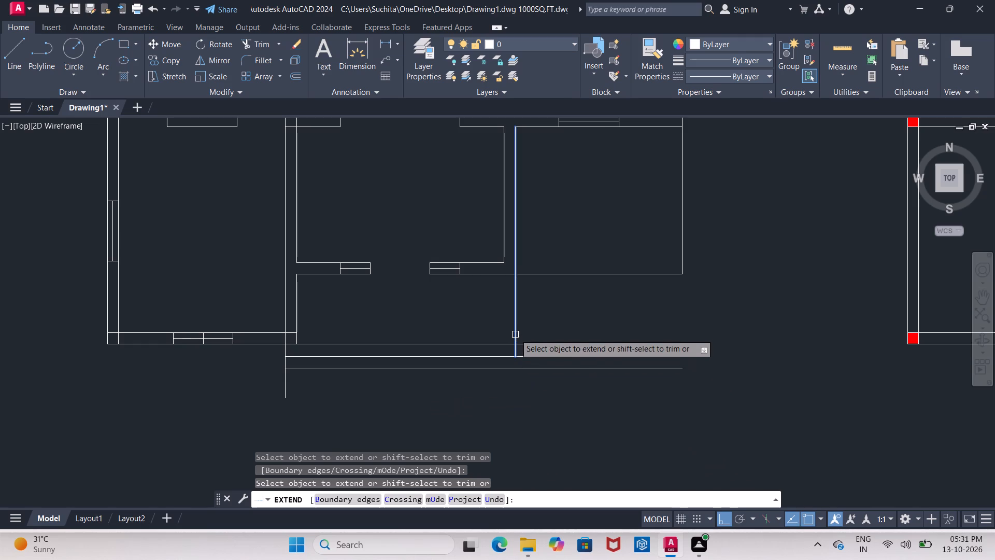
left_click(515, 331)
left_click(515, 331)
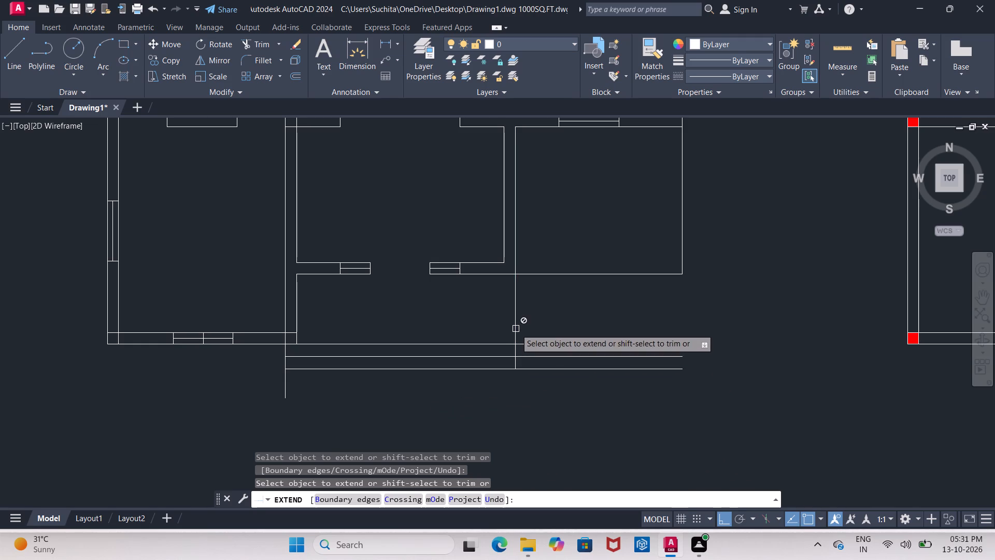
key("Escape")
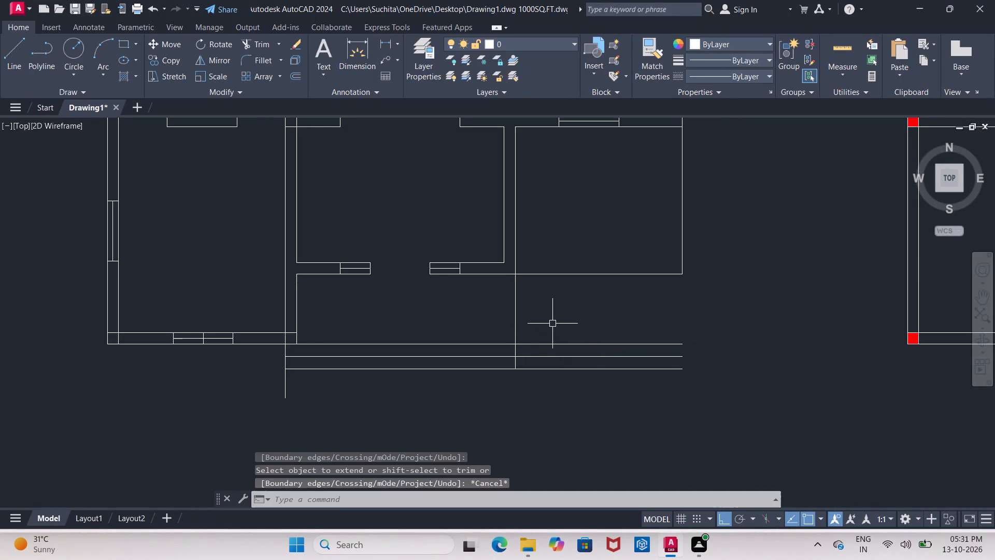
Trim the front and step lines east of the entrance's east line, plus the west line's overrun south of the outer step.
type("TR")
left_click(570, 348)
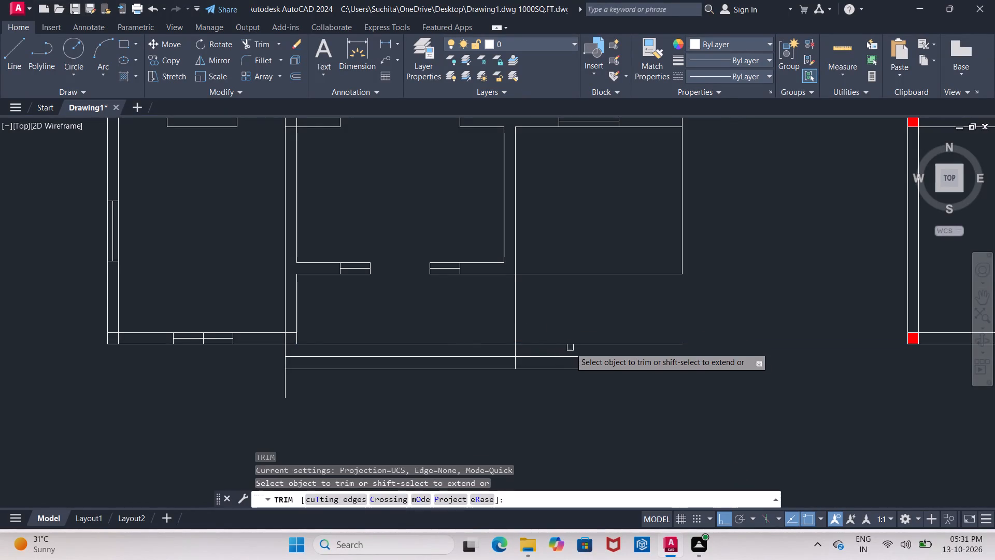
left_click_drag(562, 329, 565, 390)
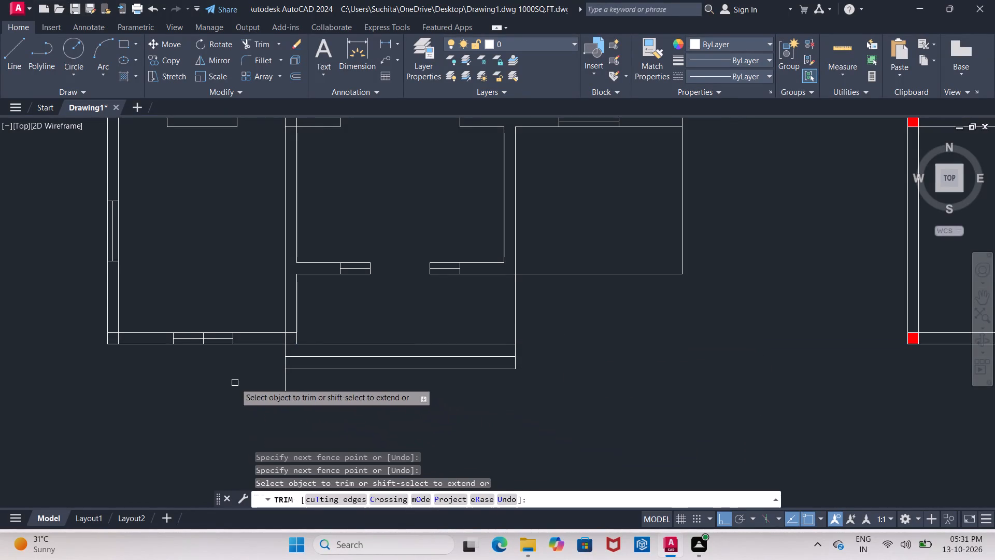
left_click_drag(271, 386, 323, 410)
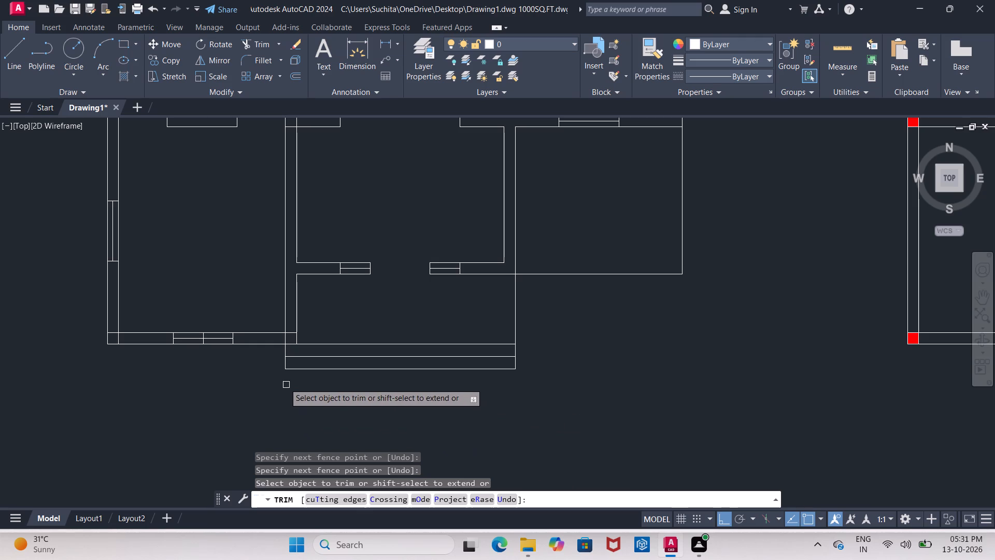
Trim the crossing wall lines inside the southwest room's southeast corner beside the entrance steps.
middle_click_drag(279, 371, 294, 408)
scroll(300, 388, "up", 1)
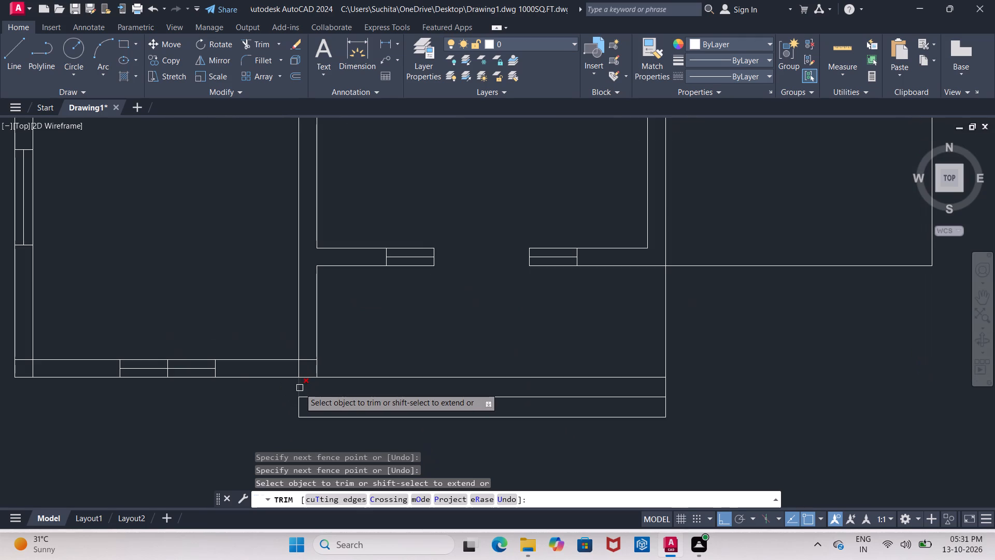
scroll(300, 388, "down", 1)
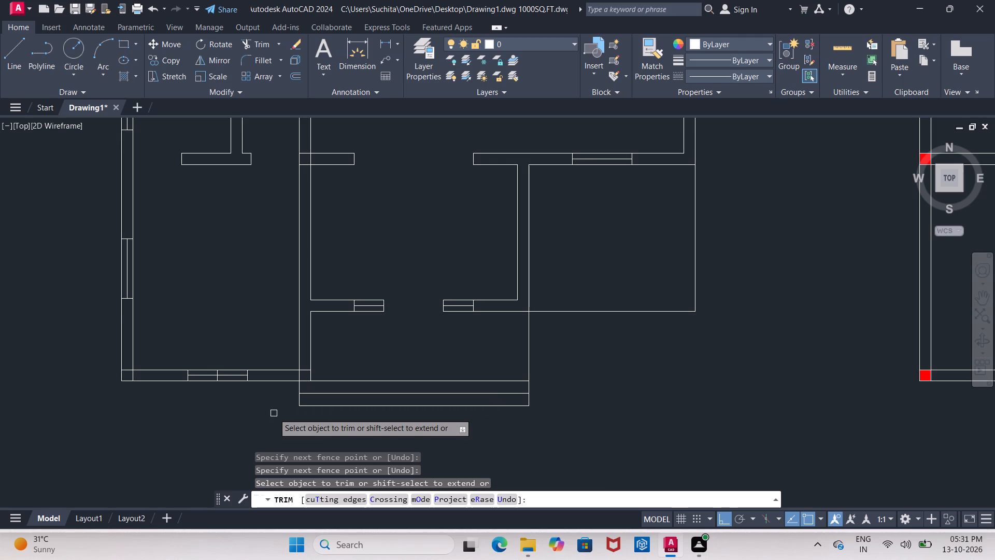
middle_click_drag(273, 346, 249, 286)
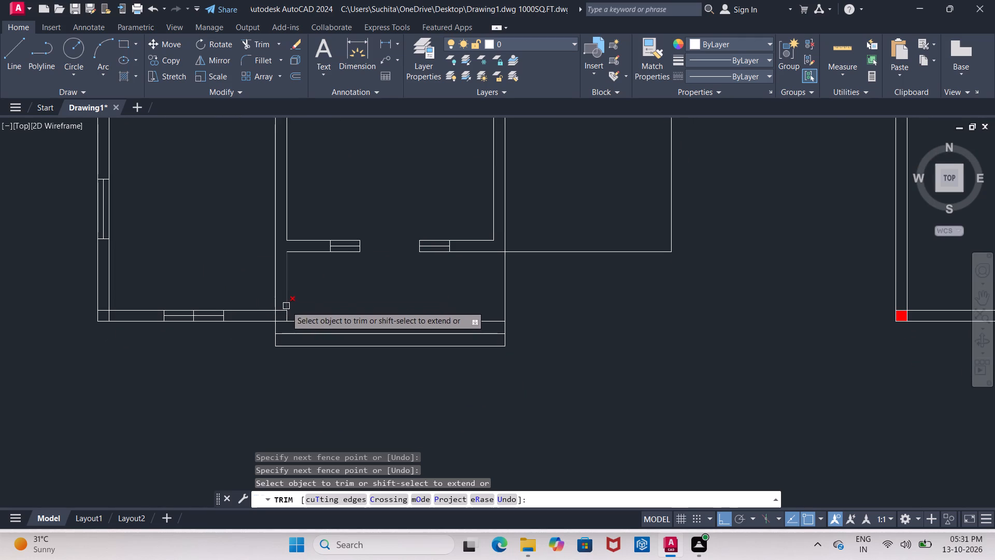
scroll(288, 308, "up", 2)
left_click(255, 332)
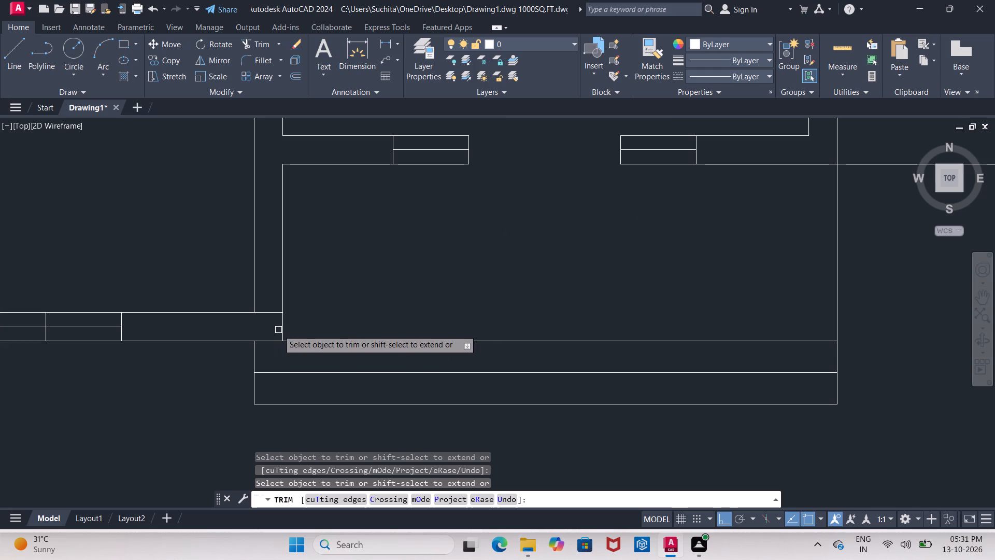
left_click(272, 310)
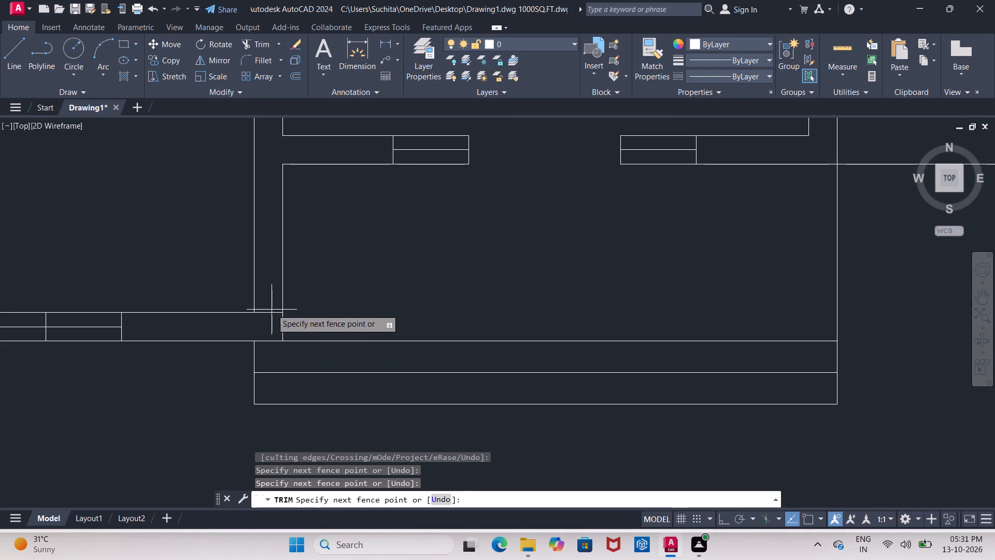
left_click_drag(275, 289, 273, 318)
left_click(270, 309)
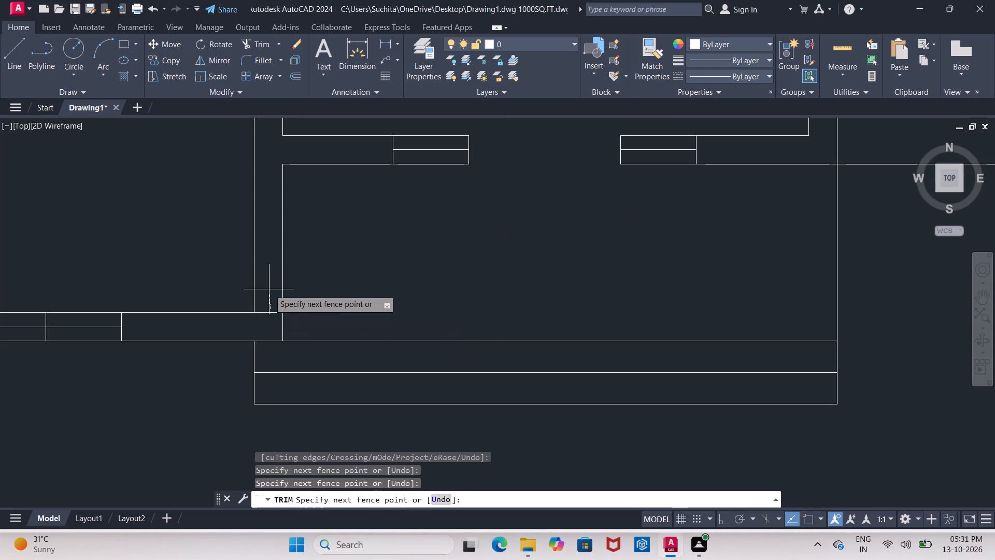
left_click_drag(269, 290, 269, 321)
left_click_drag(268, 279, 268, 289)
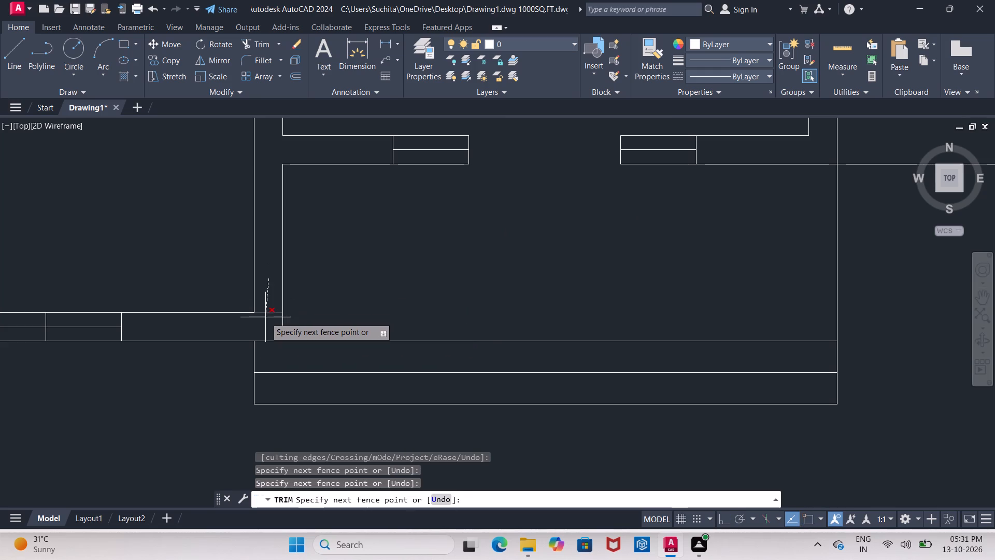
left_click(265, 317)
scroll(265, 317, "down", 2)
Trim the crossing wall lines inside the southwest corner of the southwest room.
scroll(97, 319, "up", 1)
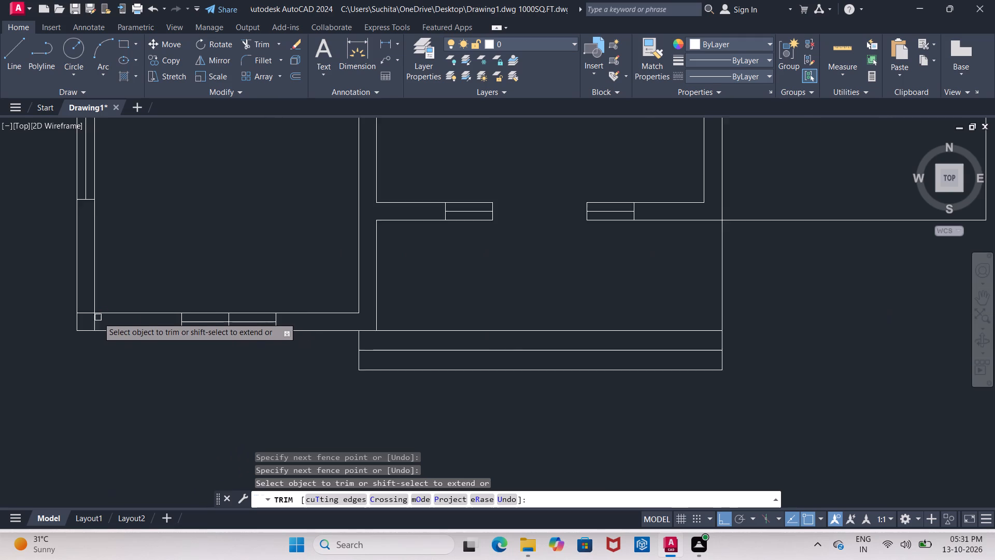
scroll(98, 317, "up", 2)
left_click_drag(61, 279, 91, 329)
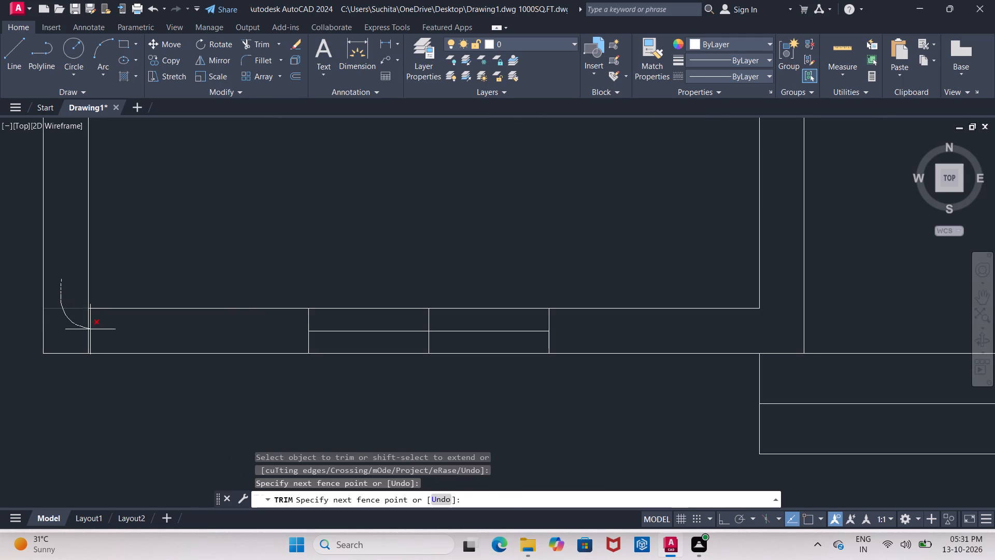
left_click_drag(91, 329, 99, 331)
Trim the overlapping wall lines at the corner south of the stair arrow and where the short wall stub meets that room's east wall.
scroll(102, 328, "down", 4)
middle_click_drag(117, 279, 125, 322)
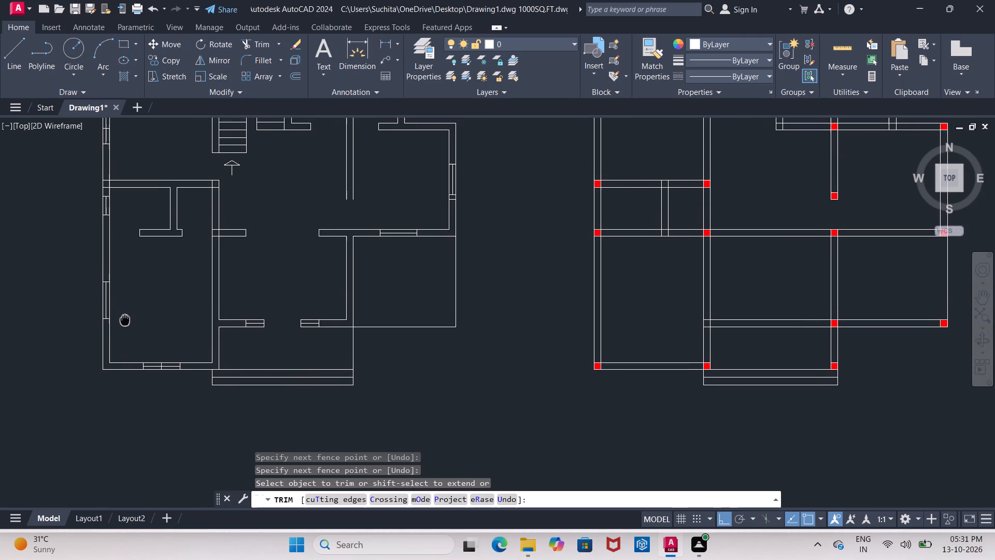
middle_click_drag(125, 322, 126, 325)
scroll(212, 186, "up", 3)
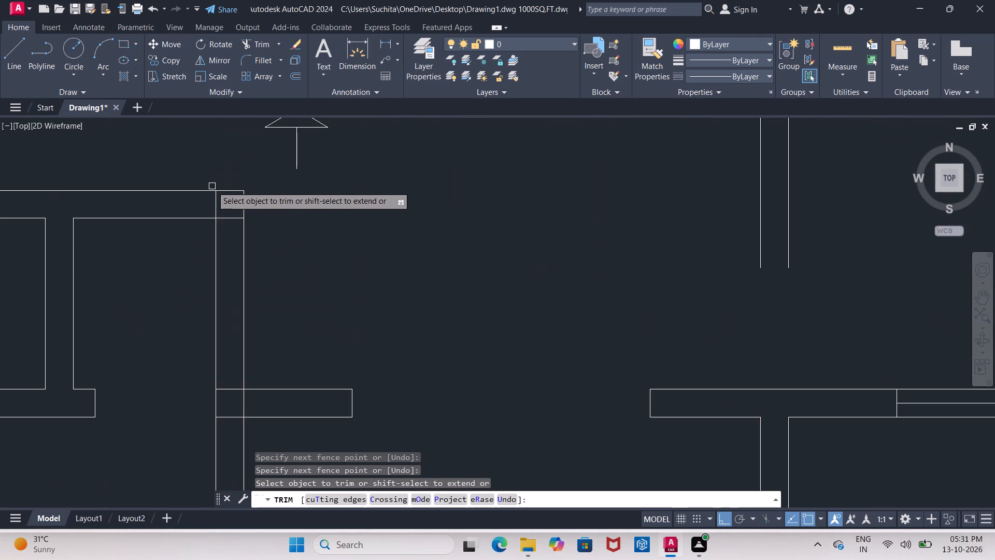
middle_click_drag(212, 186, 196, 254)
left_click_drag(184, 270, 216, 296)
middle_click_drag(219, 310, 217, 228)
scroll(215, 233, "down", 1)
scroll(217, 290, "down", 1)
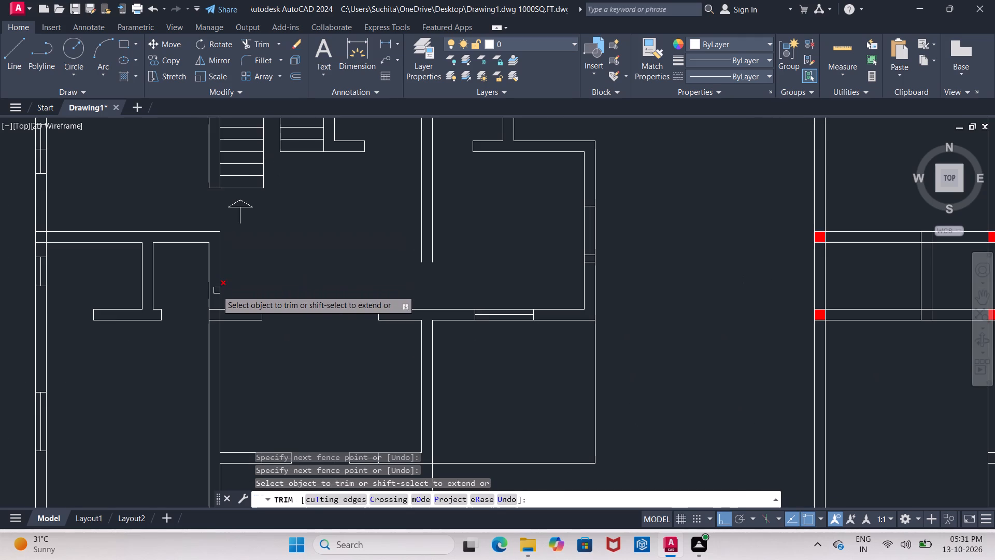
scroll(213, 296, "up", 3)
middle_click_drag(213, 296, 214, 265)
left_click_drag(217, 274, 220, 377)
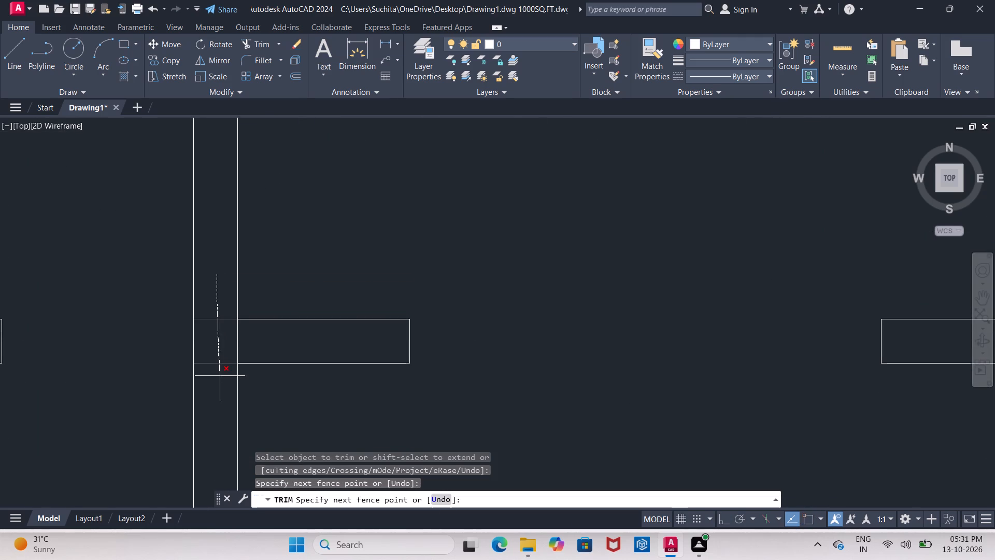
left_click_drag(220, 377, 249, 346)
Trim the crossing lines where the southwest room's north wall meets the west exterior wall, and at the northwest corner of the northwest room.
scroll(247, 344, "down", 4)
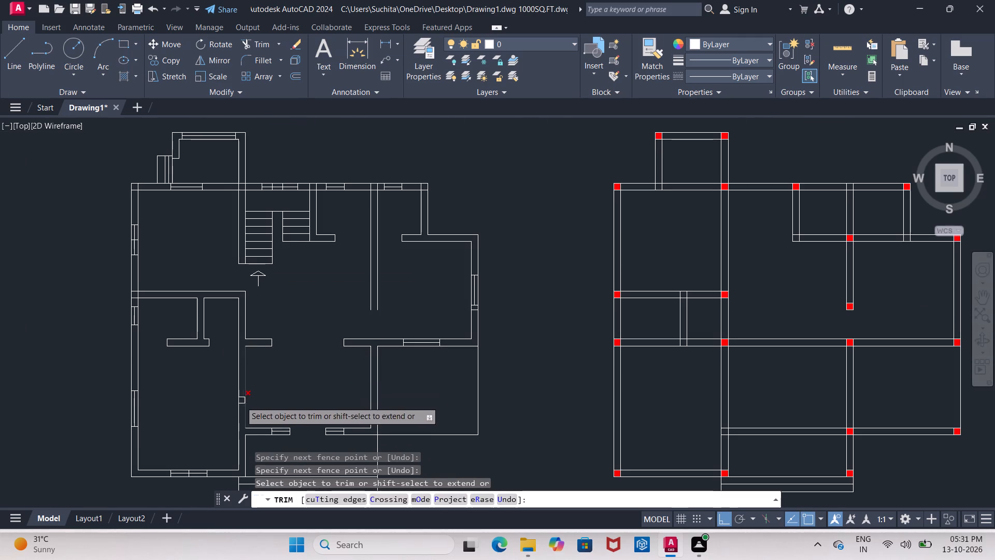
scroll(132, 288, "up", 4)
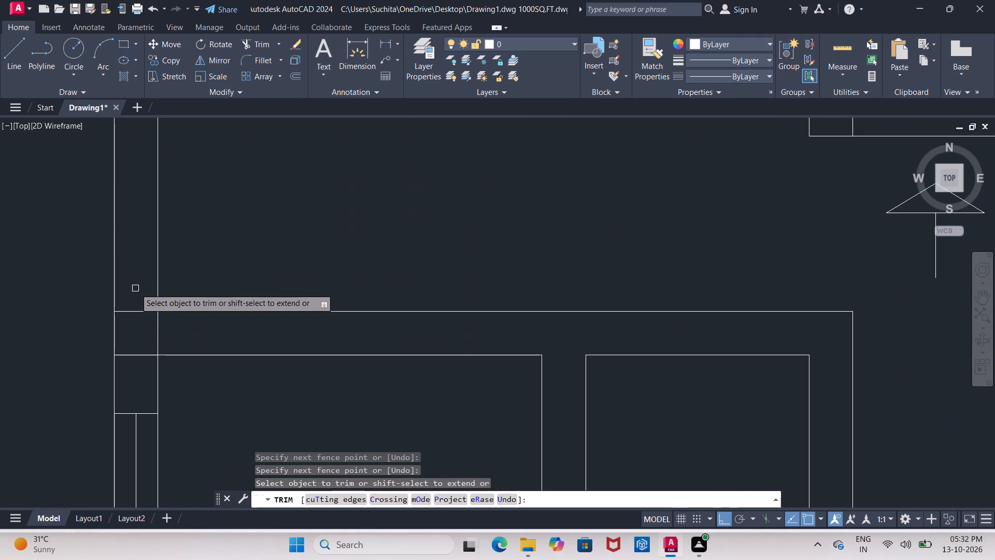
left_click_drag(135, 288, 170, 329)
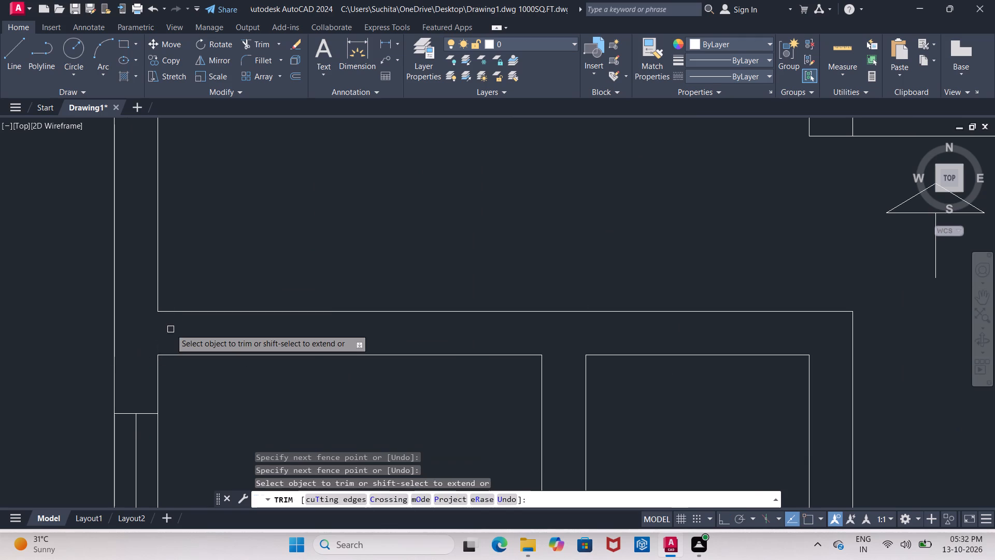
scroll(170, 327, "down", 5)
scroll(164, 249, "up", 4)
middle_click_drag(181, 265, 161, 161)
scroll(222, 227, "up", 2)
left_click_drag(222, 227, 186, 227)
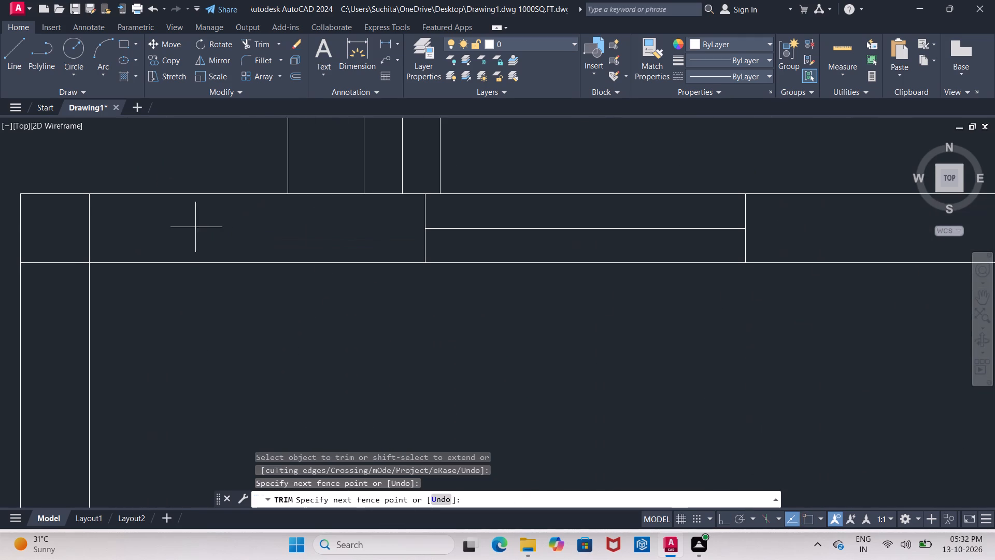
left_click_drag(186, 227, 60, 278)
Trim the crossing lines where the projecting north room's east wall and the stair's east wall meet the main north wall.
scroll(63, 270, "down", 3)
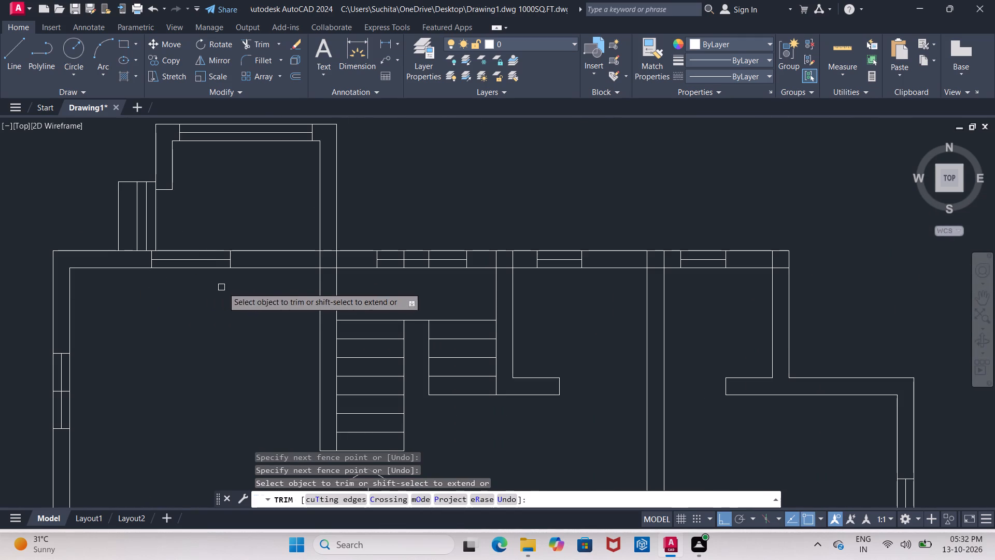
middle_click_drag(303, 269, 208, 267)
scroll(213, 256, "up", 1)
left_click_drag(211, 258, 270, 265)
left_click_drag(243, 233, 244, 263)
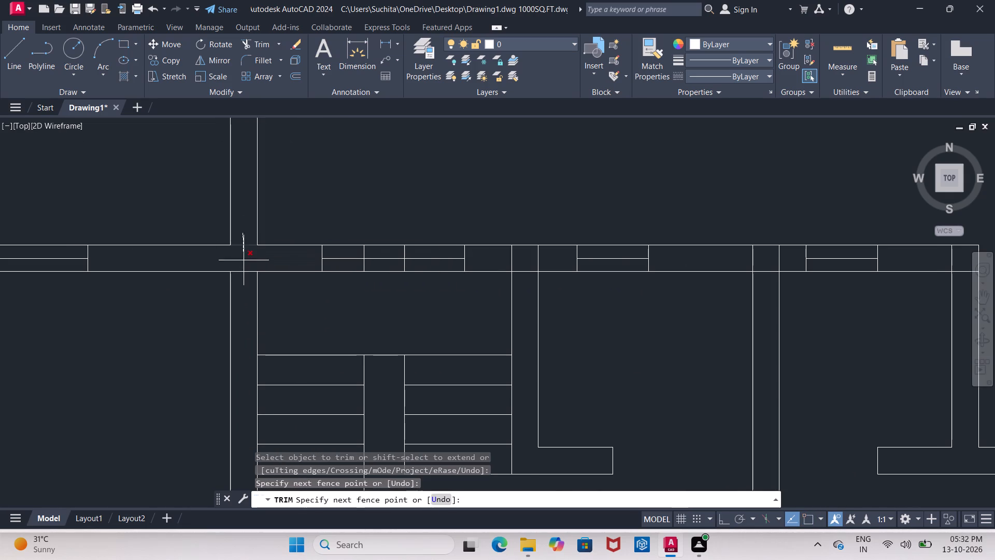
left_click_drag(244, 263, 243, 297)
scroll(243, 297, "down", 3)
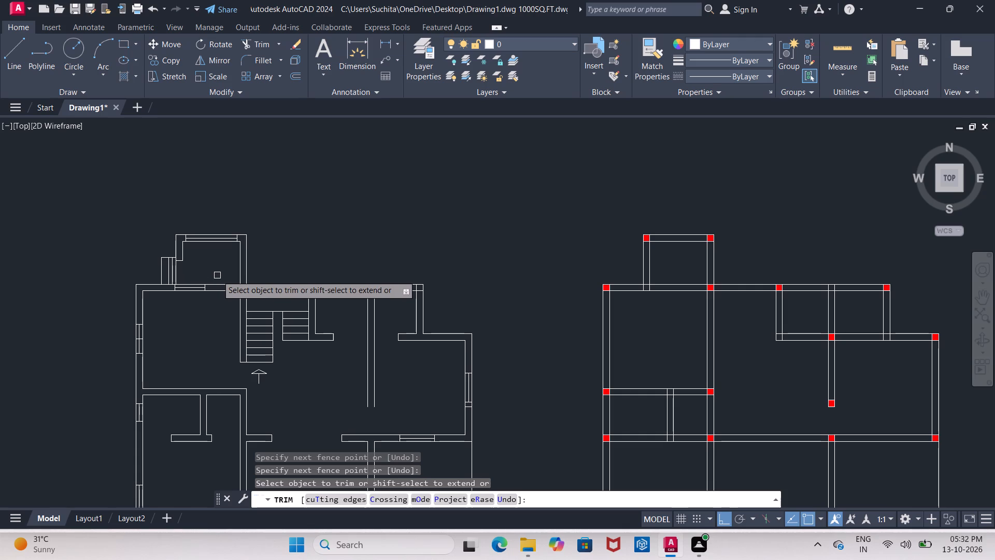
middle_click_drag(217, 275, 193, 275)
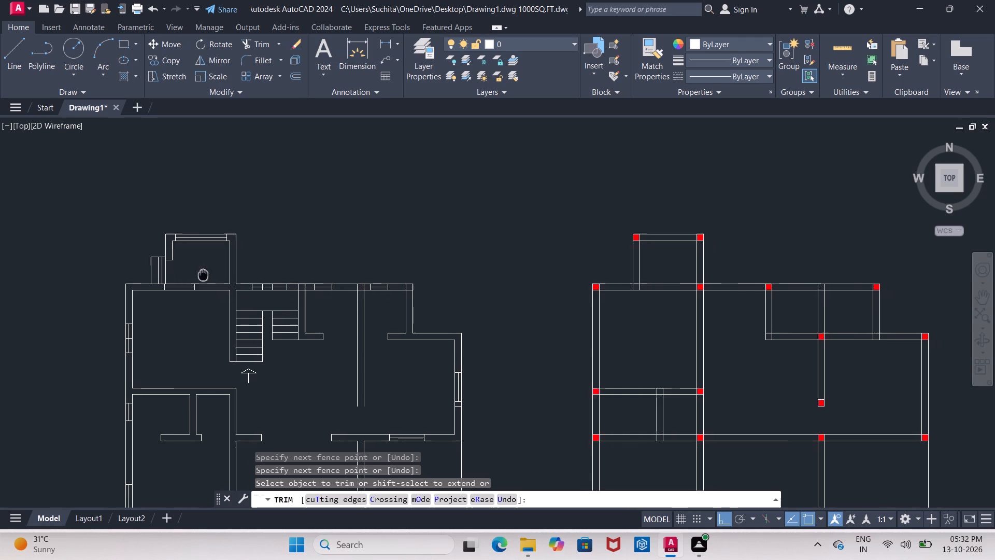
middle_click_drag(193, 275, 170, 275)
scroll(255, 290, "up", 2)
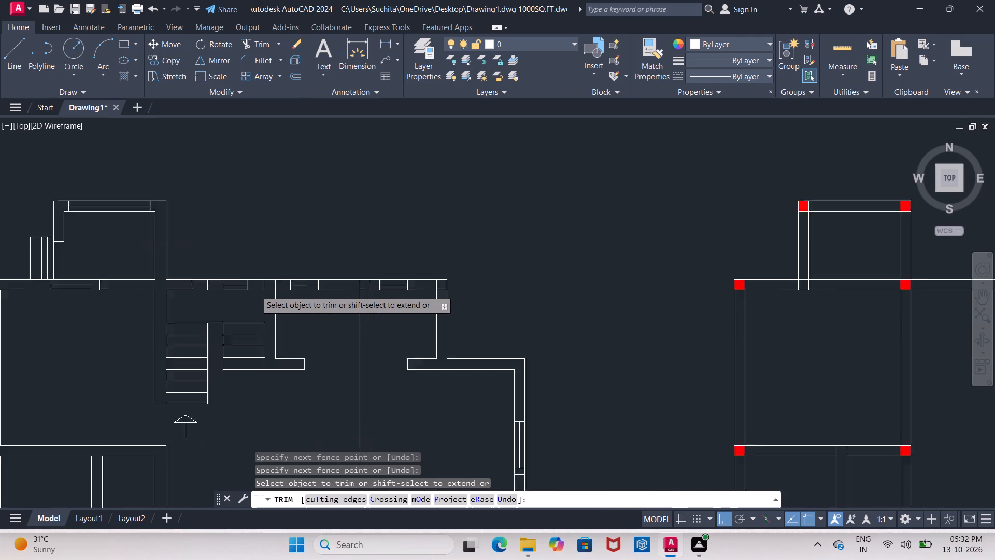
scroll(255, 290, "up", 1)
left_click_drag(257, 280, 315, 285)
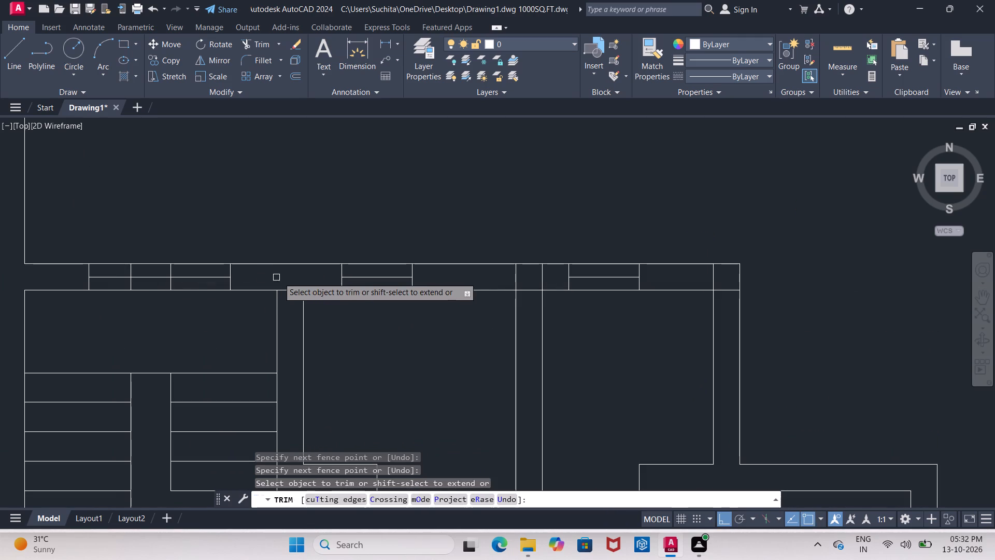
left_click_drag(283, 277, 288, 308)
Trim the crossing lines where the partition east of the stairs meets the north wall, and at the north wall's east corner.
scroll(288, 309, "down", 3)
middle_click_drag(321, 325, 277, 316)
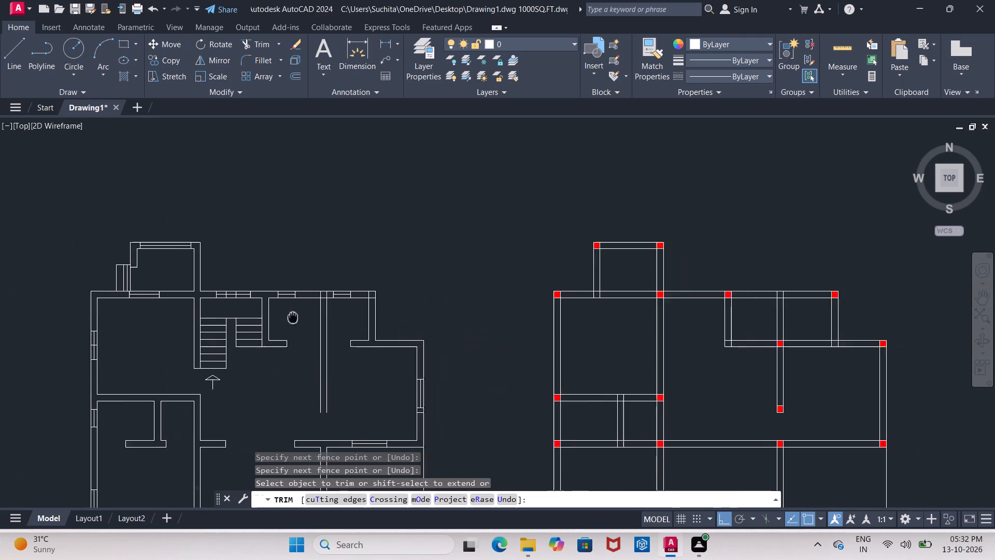
middle_click_drag(277, 316, 268, 313)
scroll(298, 292, "up", 4)
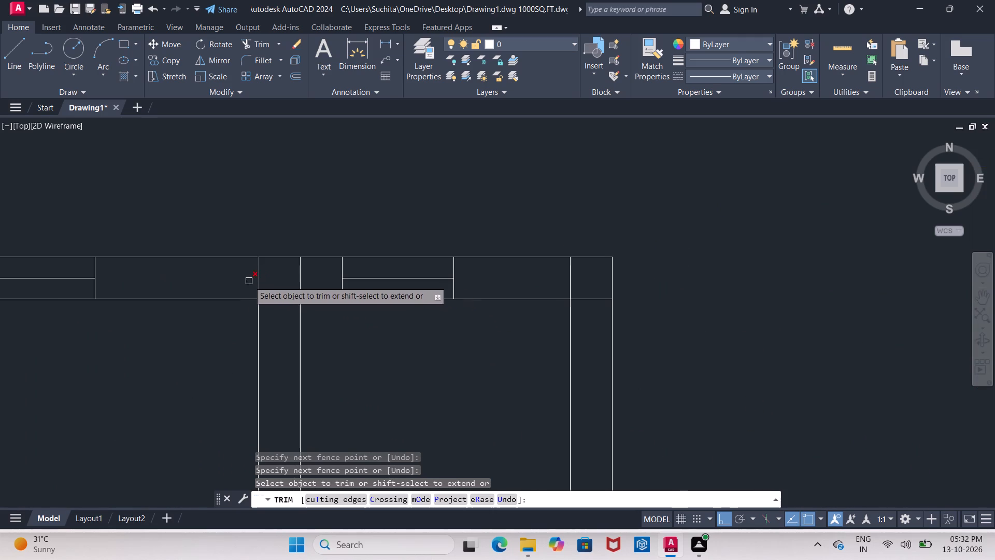
left_click_drag(235, 278, 286, 310)
scroll(268, 310, "down", 4)
scroll(312, 307, "up", 4)
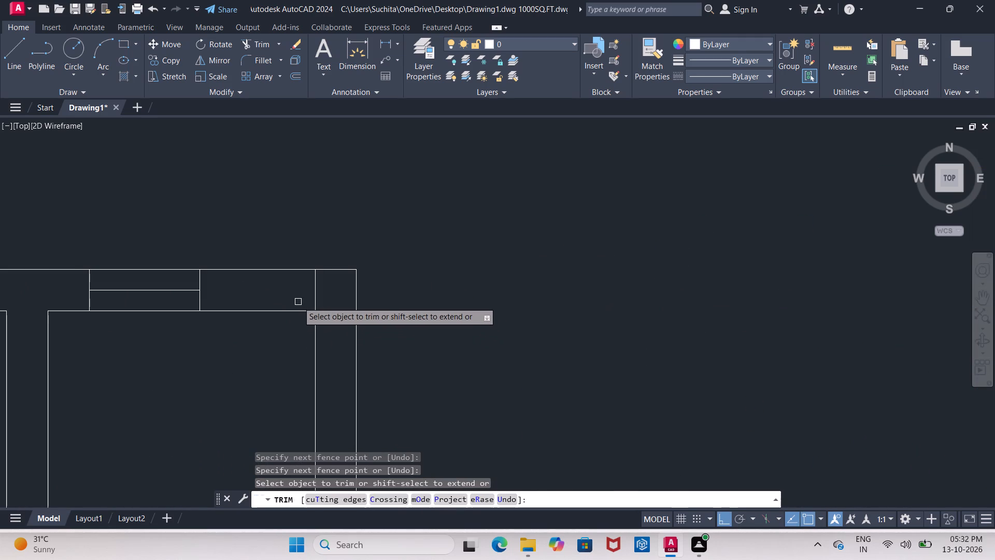
left_click_drag(302, 300, 335, 323)
scroll(332, 323, "down", 3)
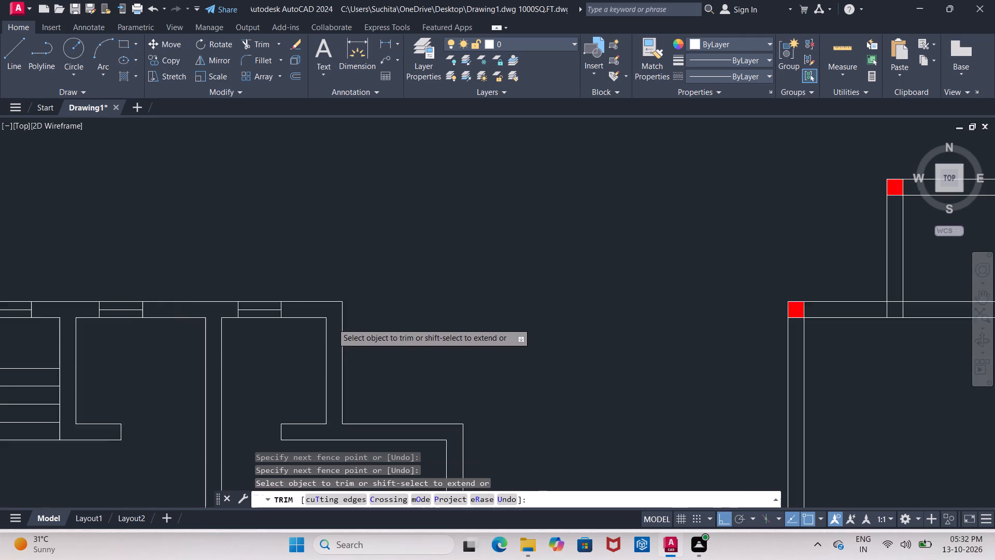
Draw a line closing the open south end of the partition wall that runs down from the north wall, east of the stairs.
scroll(332, 323, "down", 1)
middle_click_drag(300, 378, 298, 271)
scroll(273, 342, "up", 1)
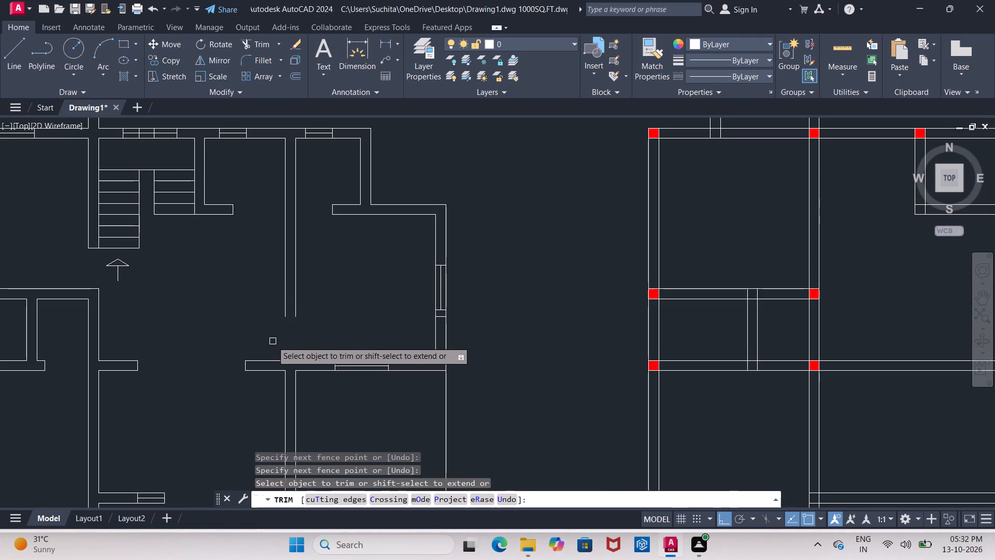
key("Escape")
left_click(16, 65)
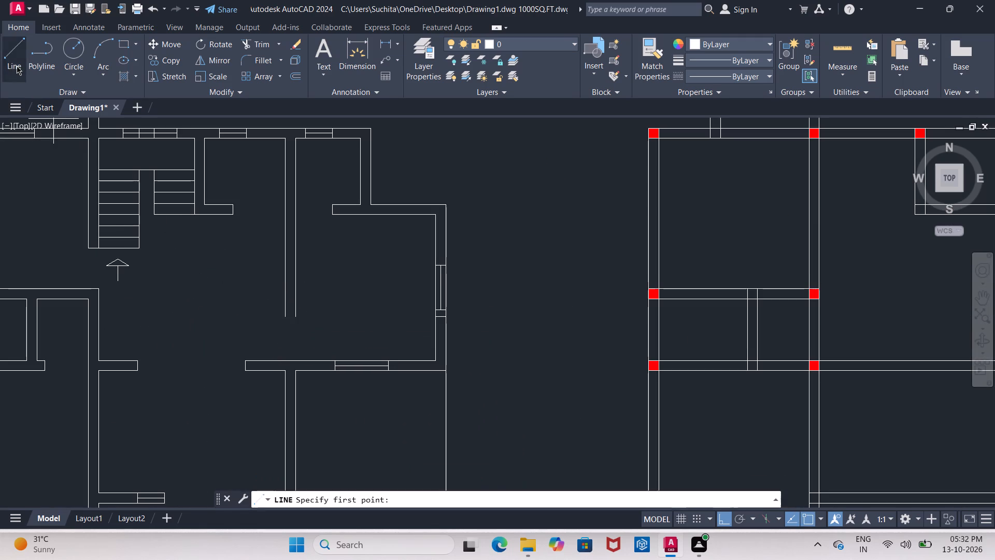
scroll(285, 317, "up", 3)
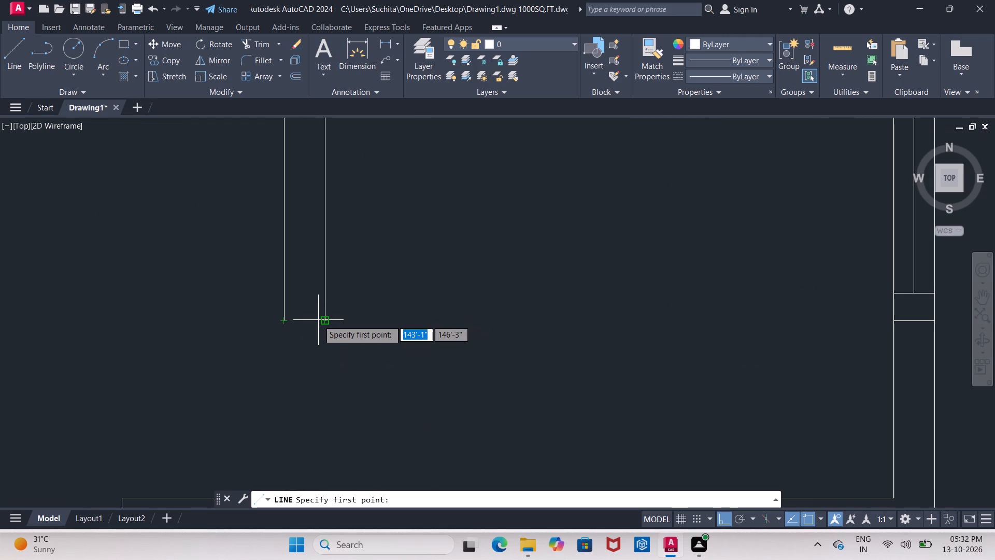
key("Escape")
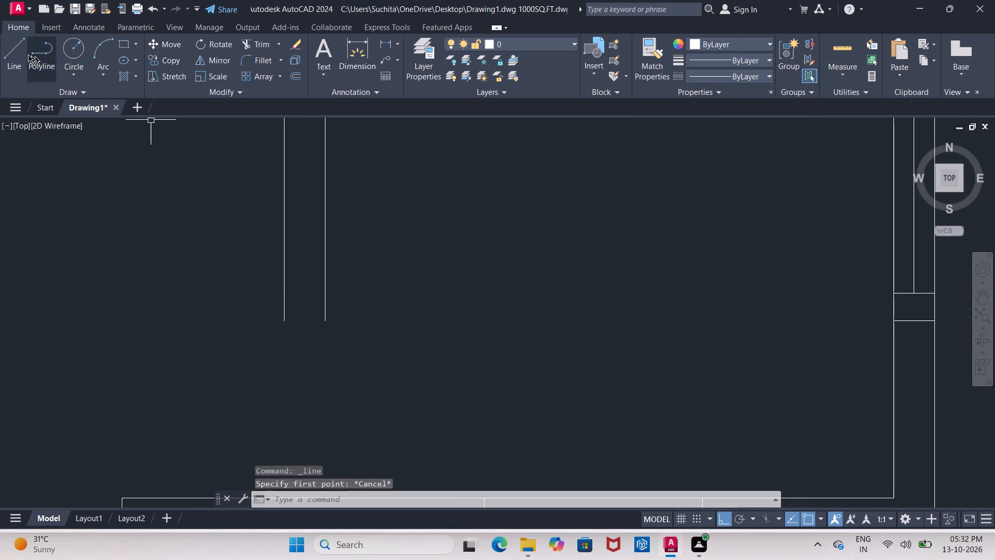
left_click(24, 53)
left_click(282, 319)
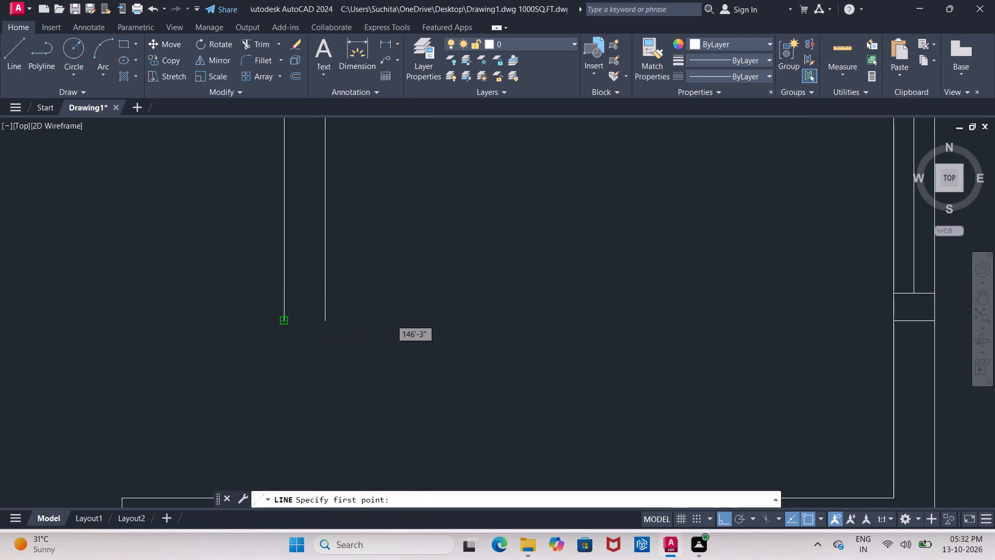
left_click(327, 318)
key("Escape")
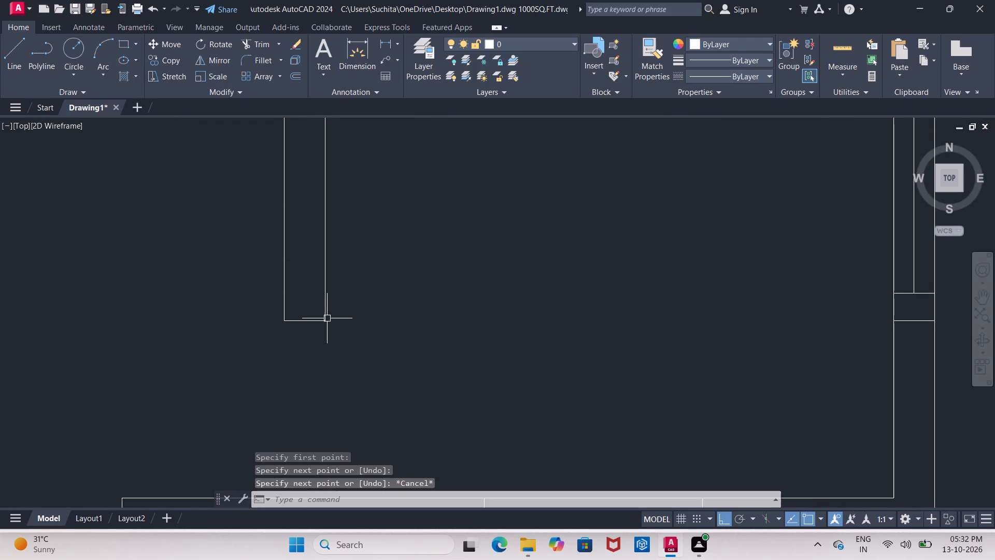
Delete the extra short line across the east wall just south of its window.
scroll(327, 318, "down", 3)
scroll(426, 328, "up", 1)
middle_click_drag(426, 328, 275, 306)
scroll(362, 307, "up", 1)
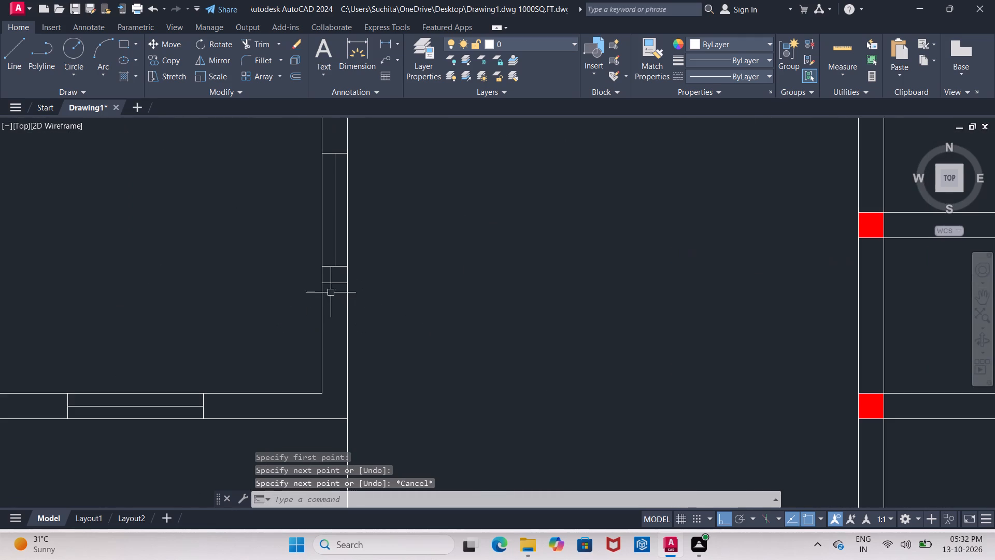
left_click(331, 281)
key("Delete")
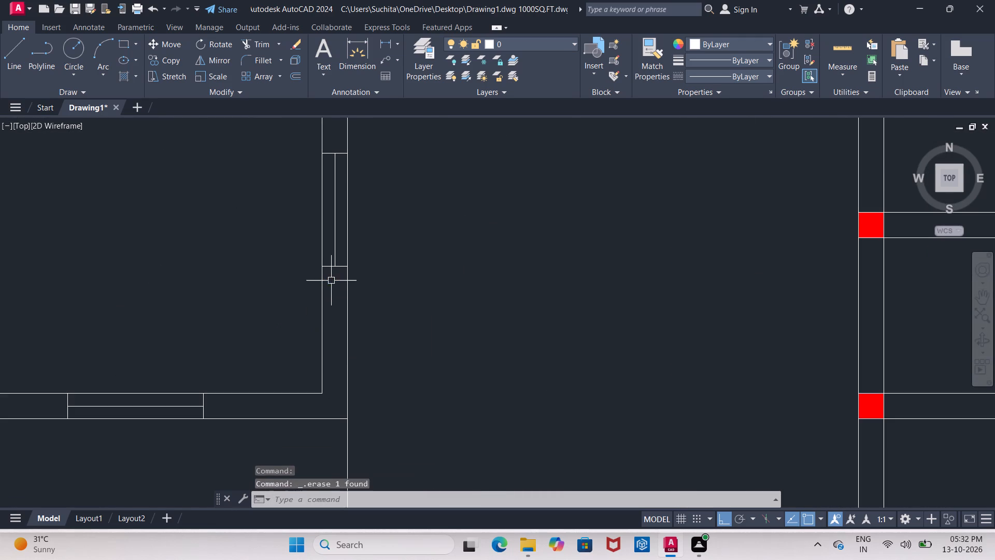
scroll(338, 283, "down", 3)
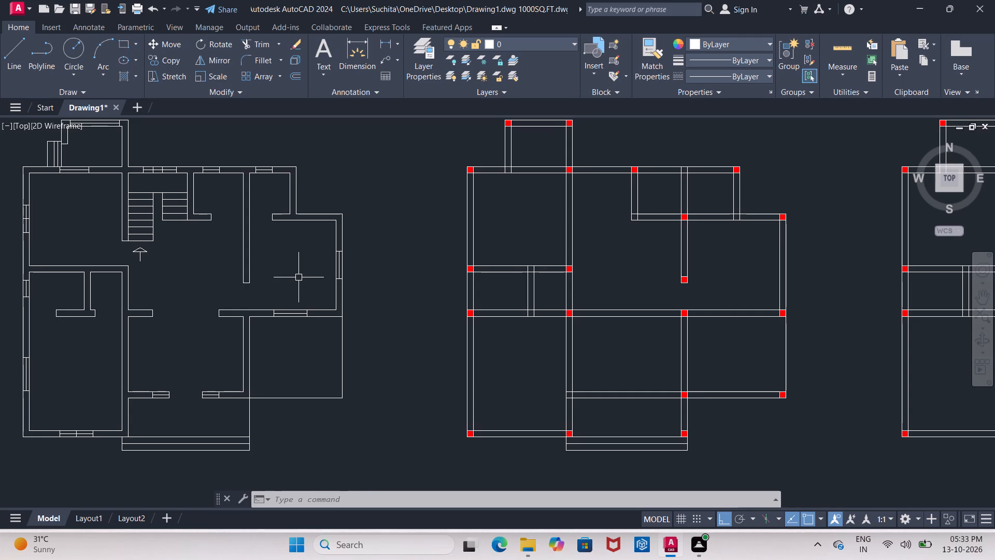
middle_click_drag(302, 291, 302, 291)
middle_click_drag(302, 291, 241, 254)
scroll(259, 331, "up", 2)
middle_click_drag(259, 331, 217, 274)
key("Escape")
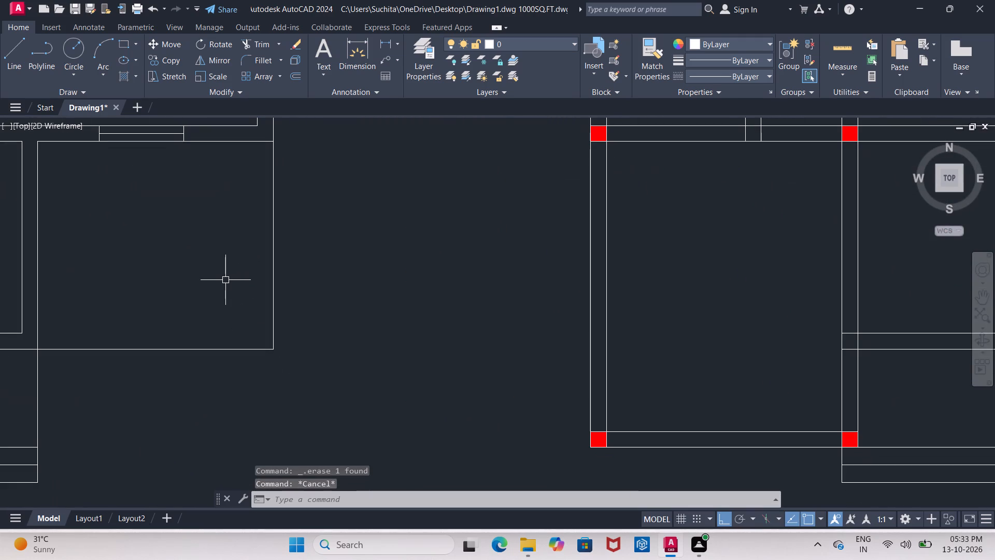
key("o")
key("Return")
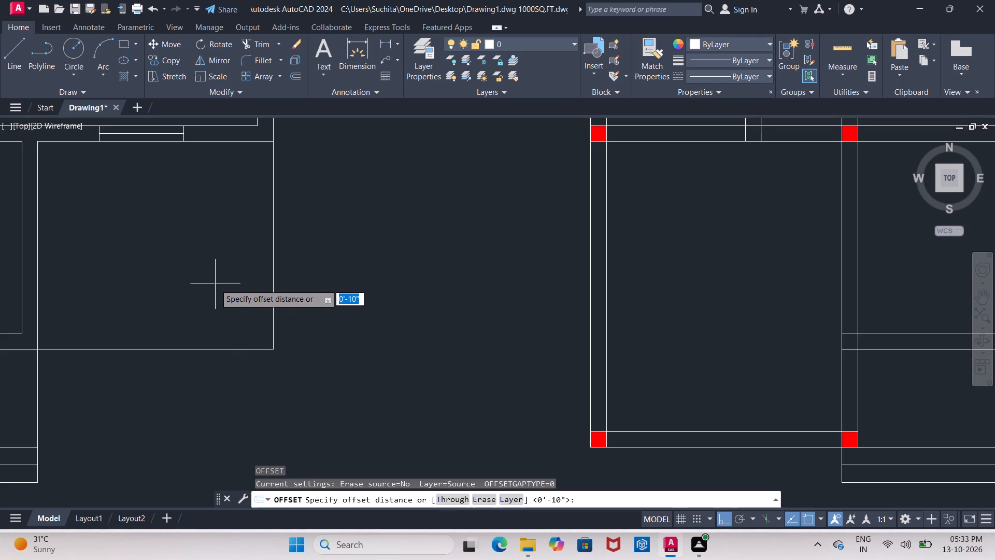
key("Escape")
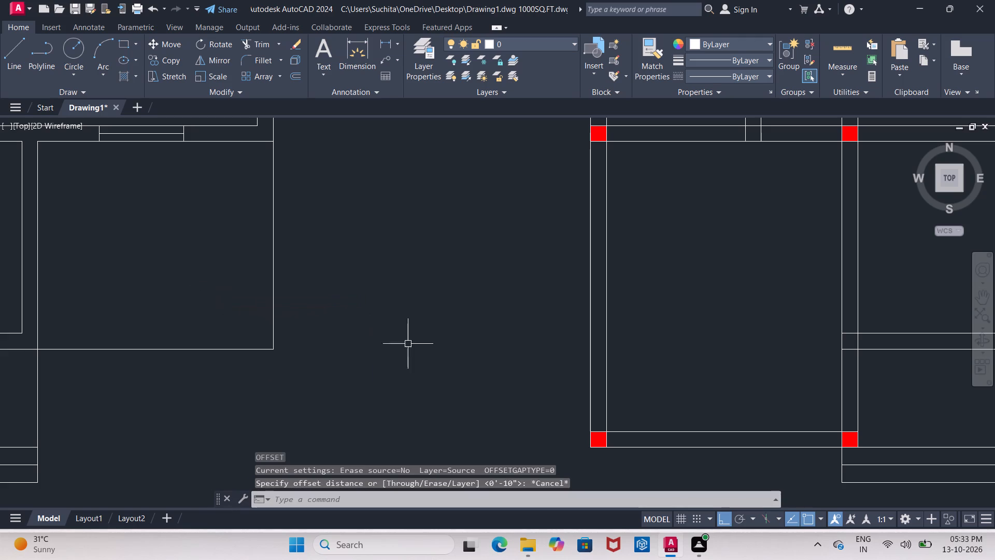
With Ortho off, copy the red column from the column layout's southwest corner to the floor plan's open southeast corner.
middle_click_drag(445, 348, 424, 293)
left_click(558, 367)
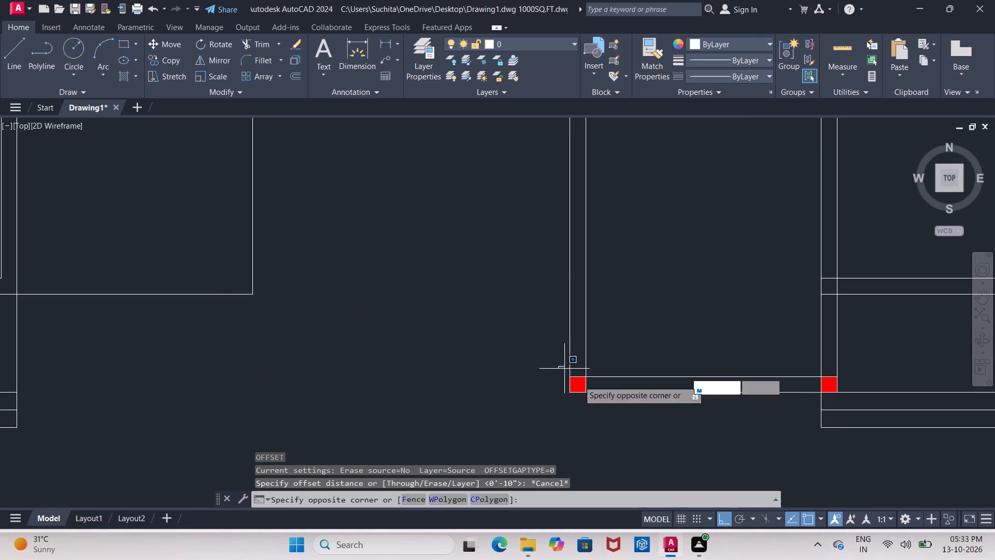
left_click(597, 400)
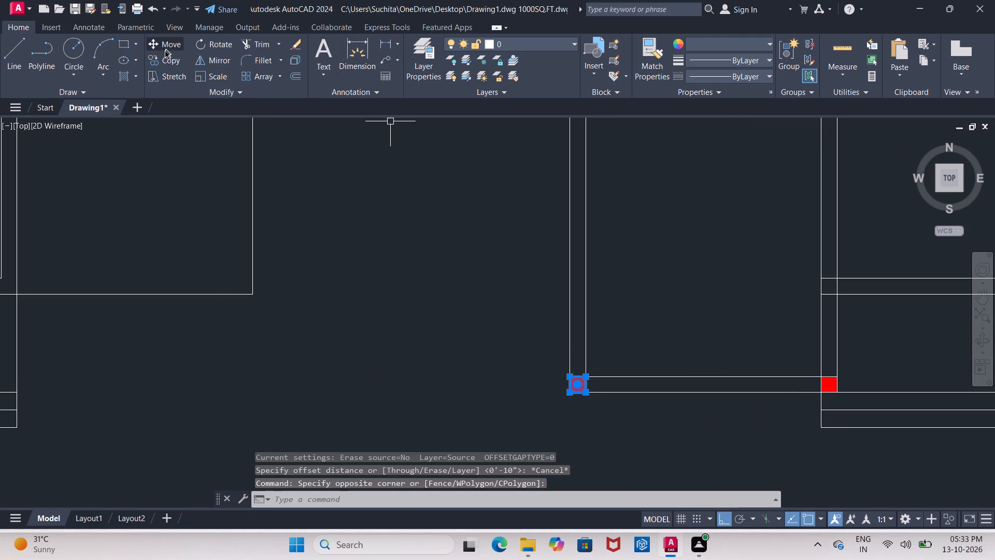
left_click(164, 62)
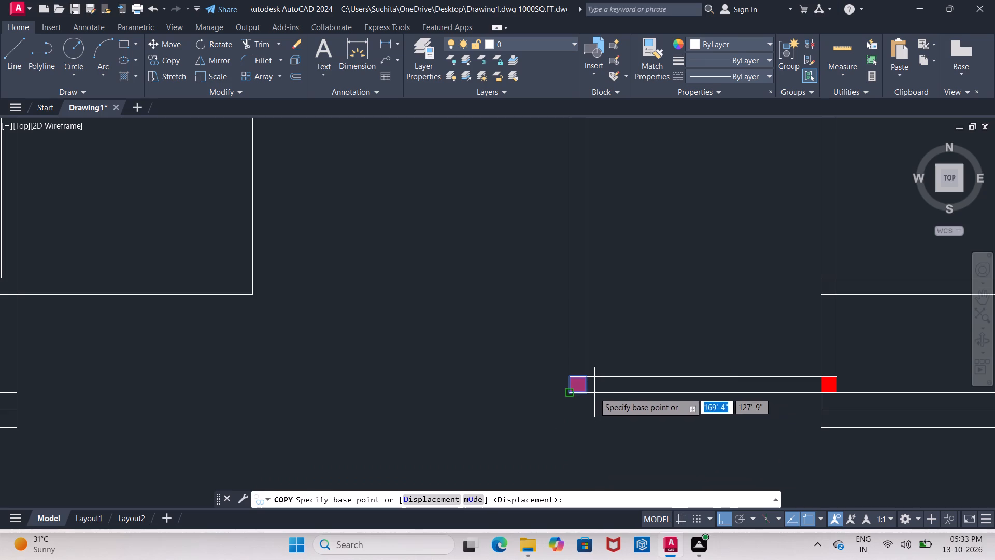
left_click(587, 390)
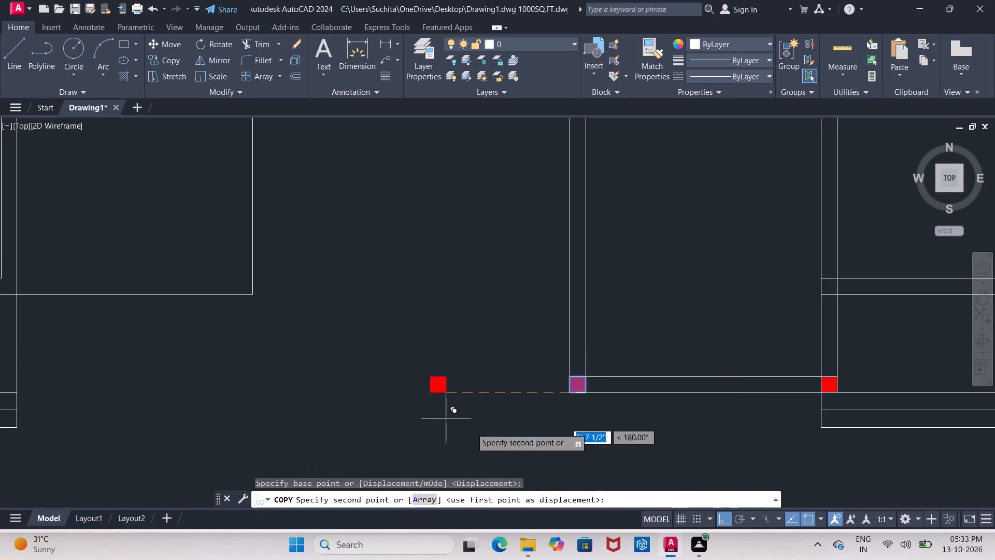
left_click(721, 520)
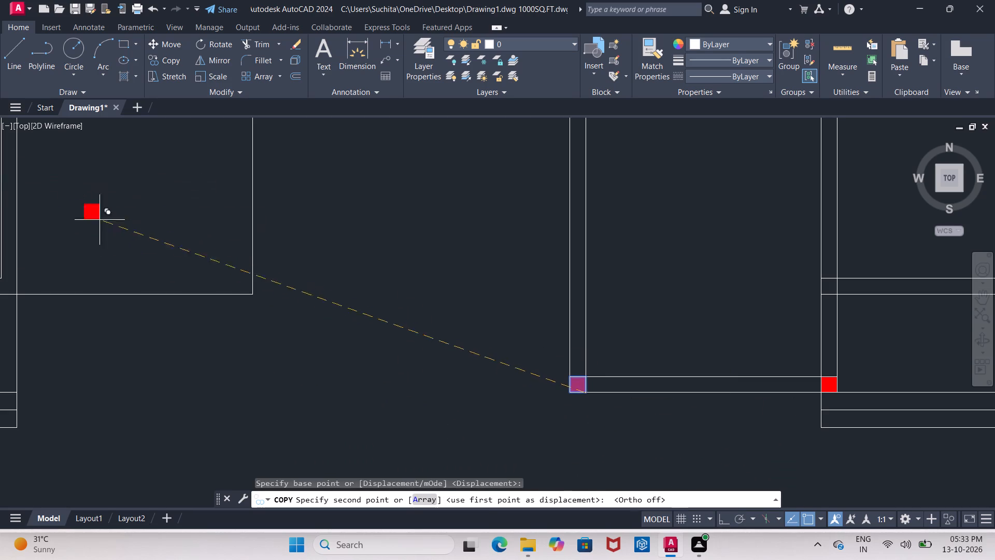
scroll(226, 284, "up", 2)
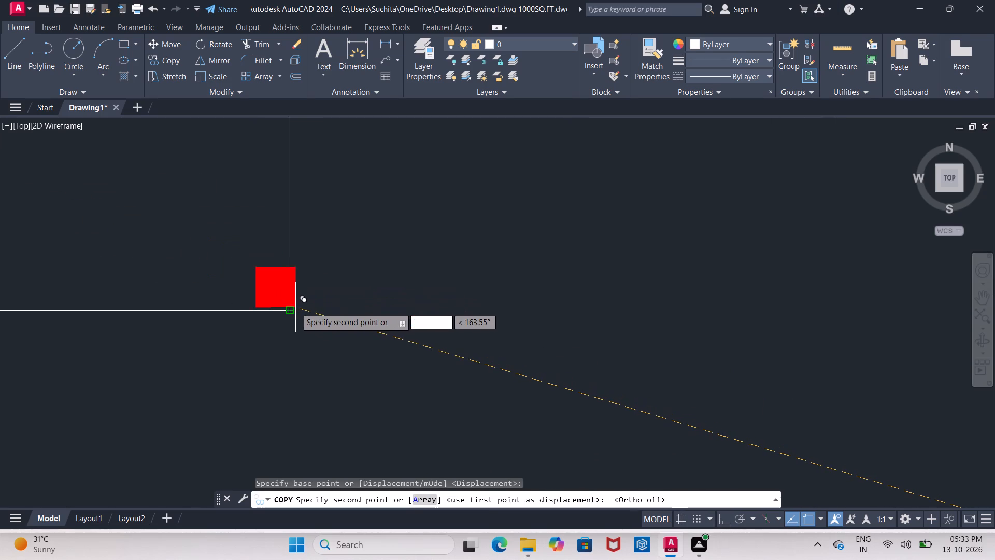
left_click(292, 307)
Place another copy of the red column at the east corner where the porch meets the south entrance steps.
middle_click_drag(208, 288, 377, 218)
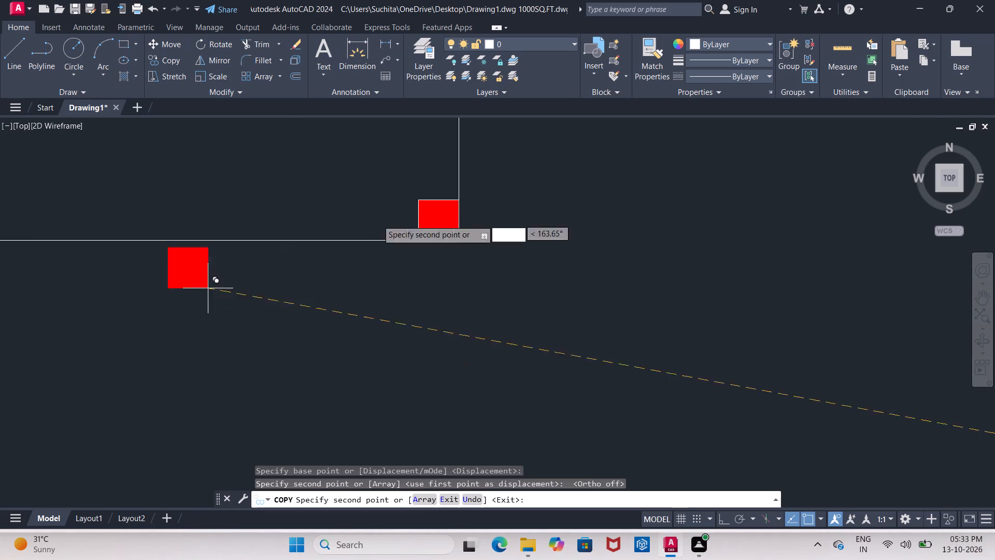
scroll(319, 234, "down", 3)
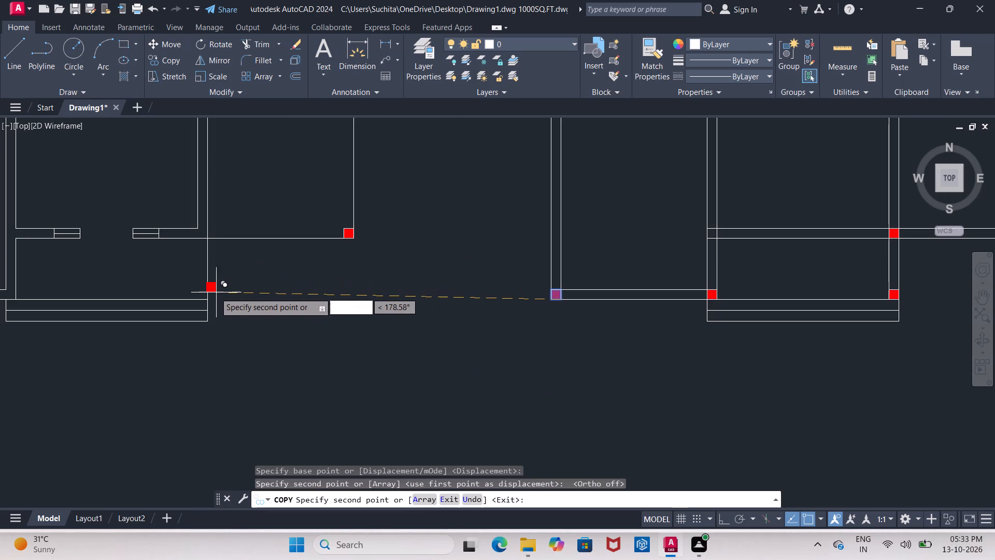
scroll(204, 294, "up", 2)
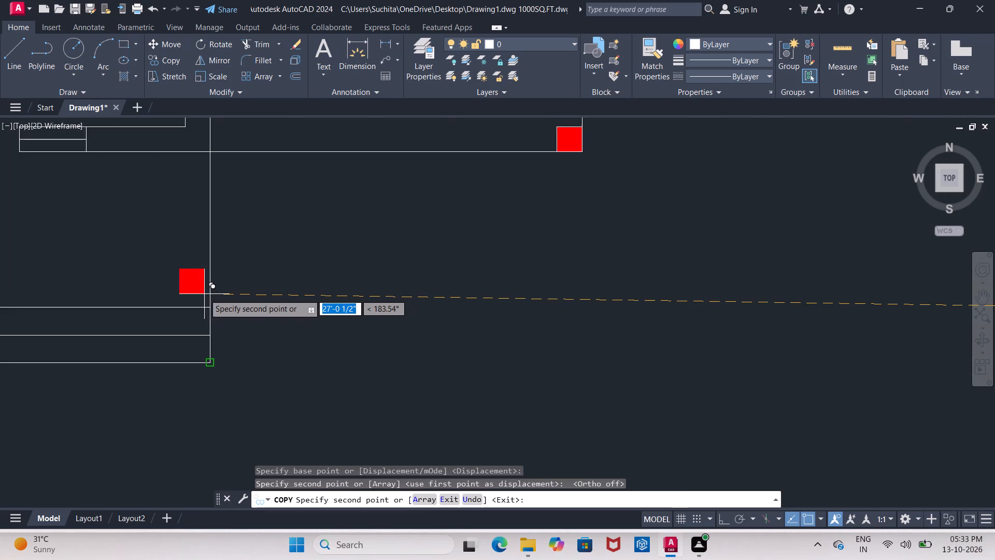
scroll(204, 294, "up", 2)
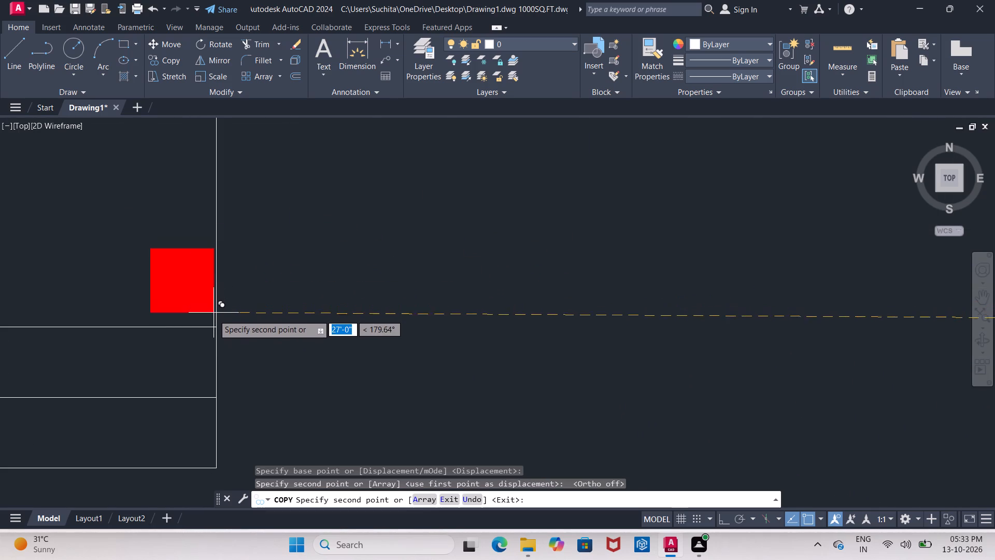
left_click(215, 326)
key("Escape")
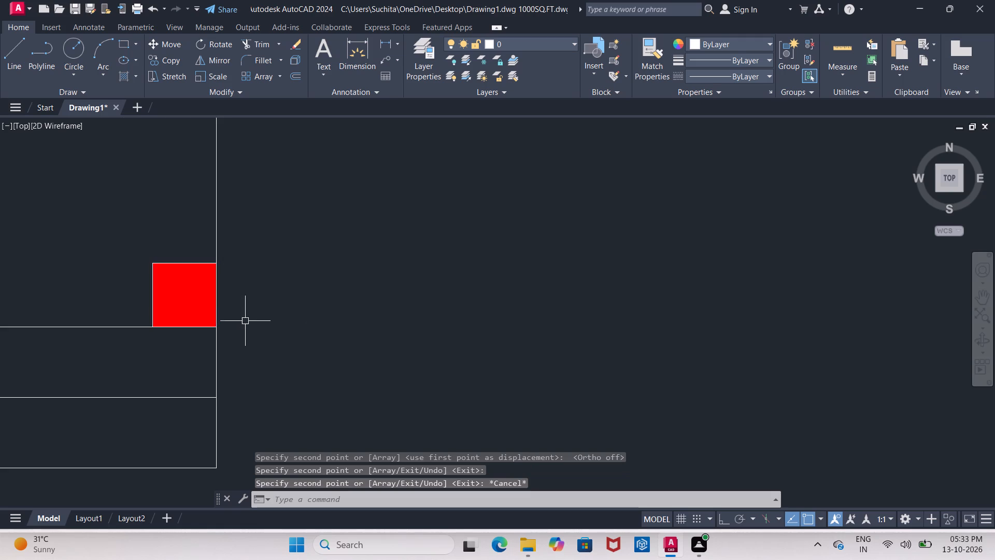
Set the current colour to black (0,0,0) and draw a short slanted sample line in the empty area southeast of the floor plan.
scroll(245, 320, "down", 3)
middle_click_drag(251, 279, 185, 288)
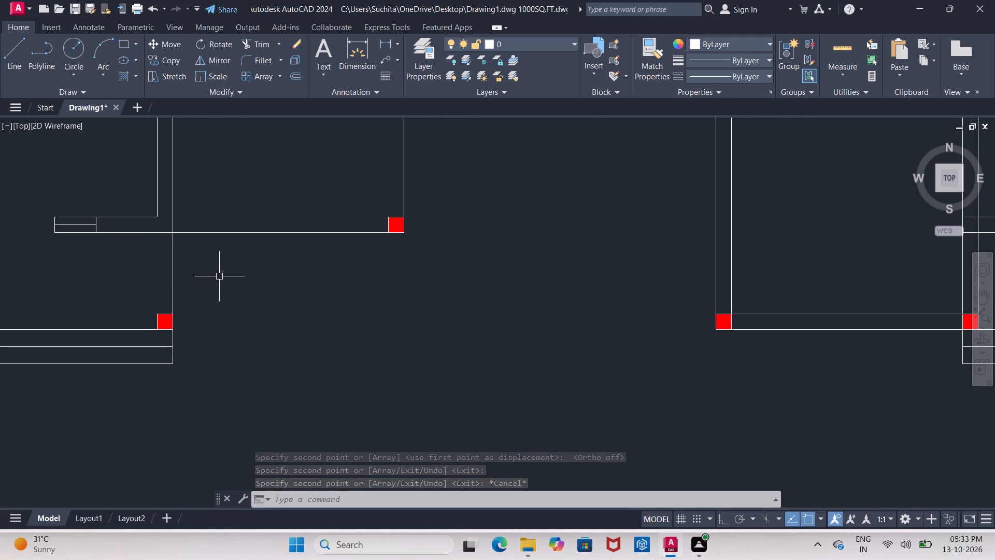
scroll(278, 305, "down", 2)
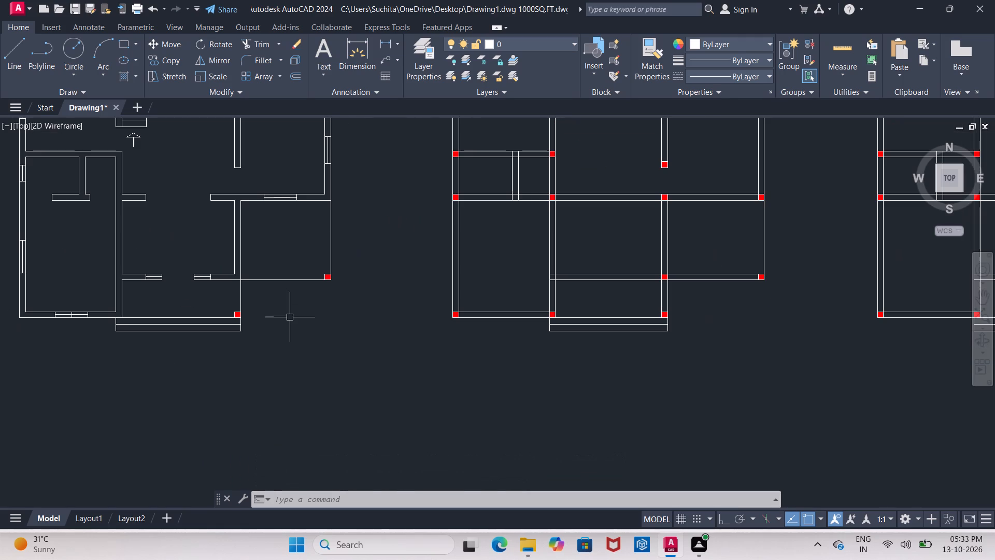
middle_click_drag(282, 306, 274, 326)
scroll(274, 326, "up", 1)
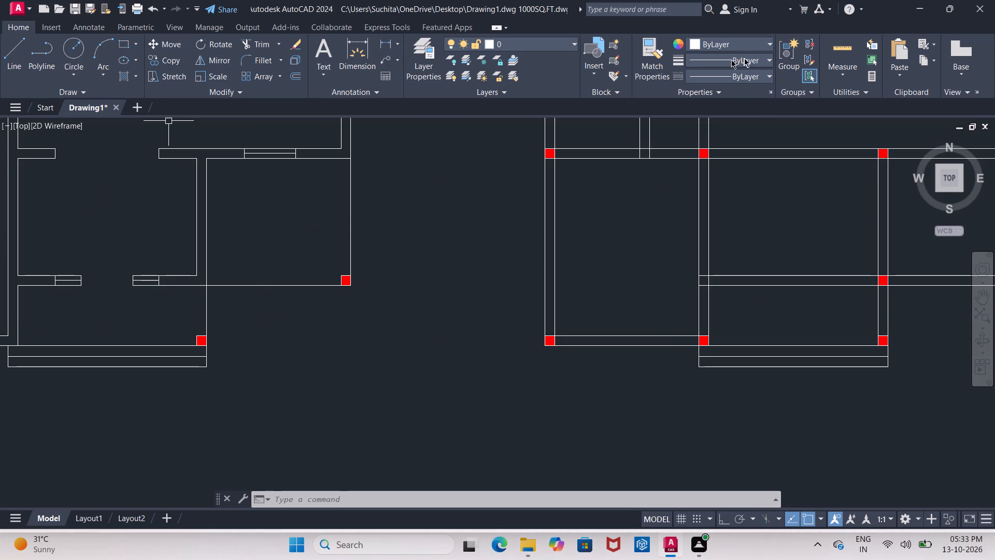
left_click(759, 45)
left_click(696, 91)
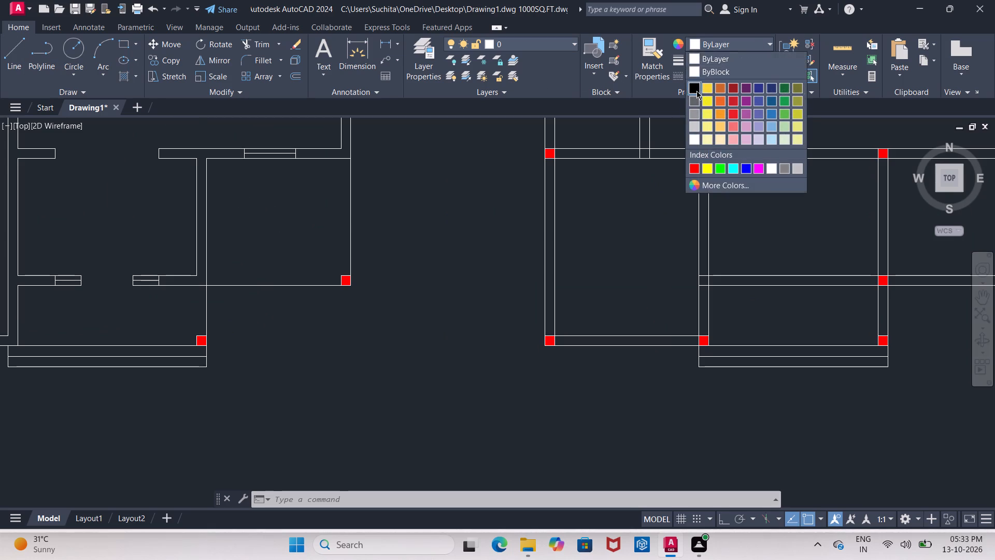
left_click(12, 44)
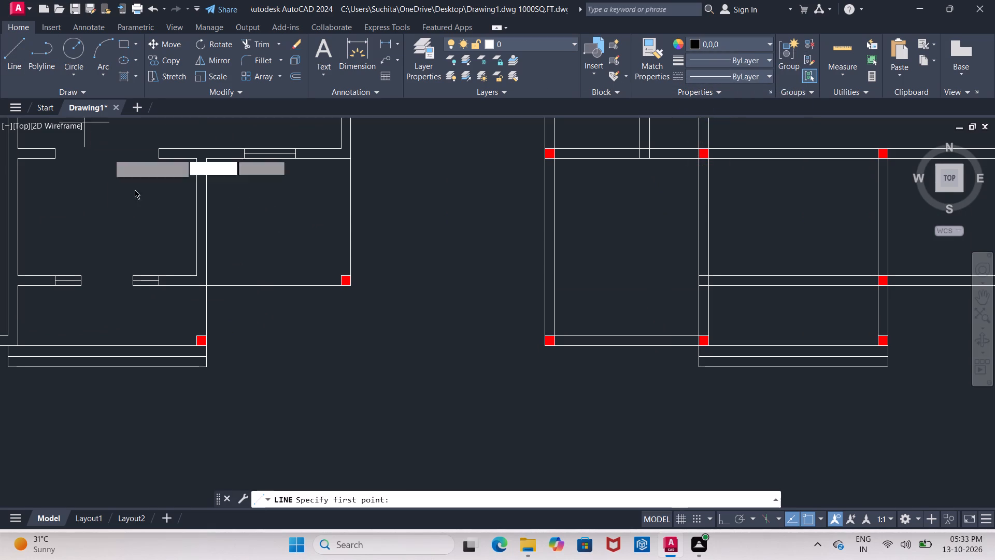
left_click_drag(255, 319, 297, 335)
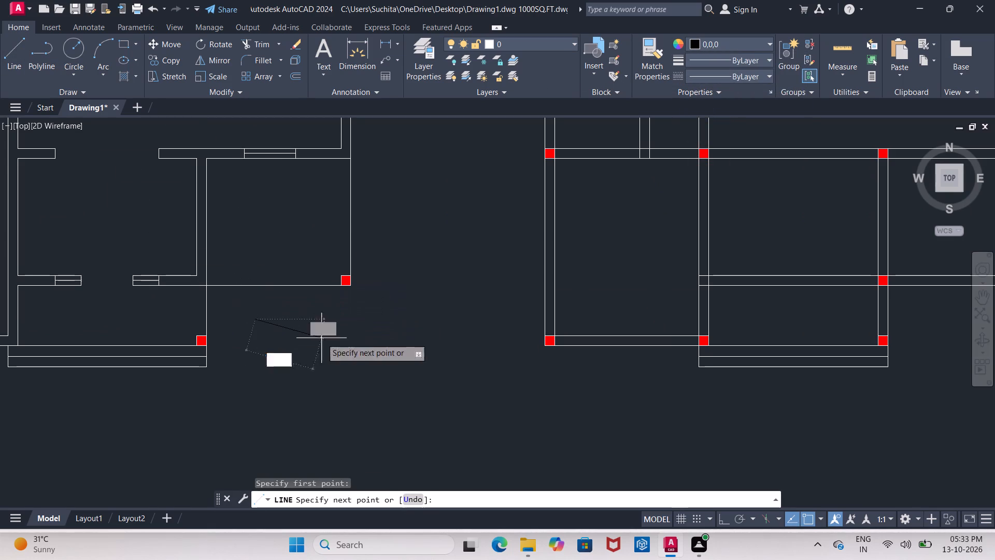
left_click(351, 344)
key("Escape")
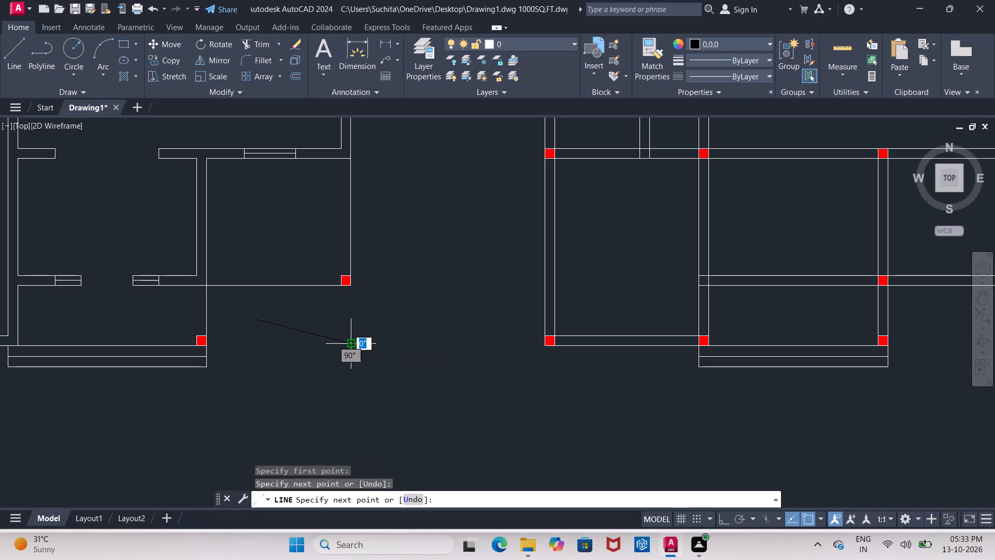
Match the black sample line's properties onto the fills of the two columns copied into the floor plan.
left_click(657, 47)
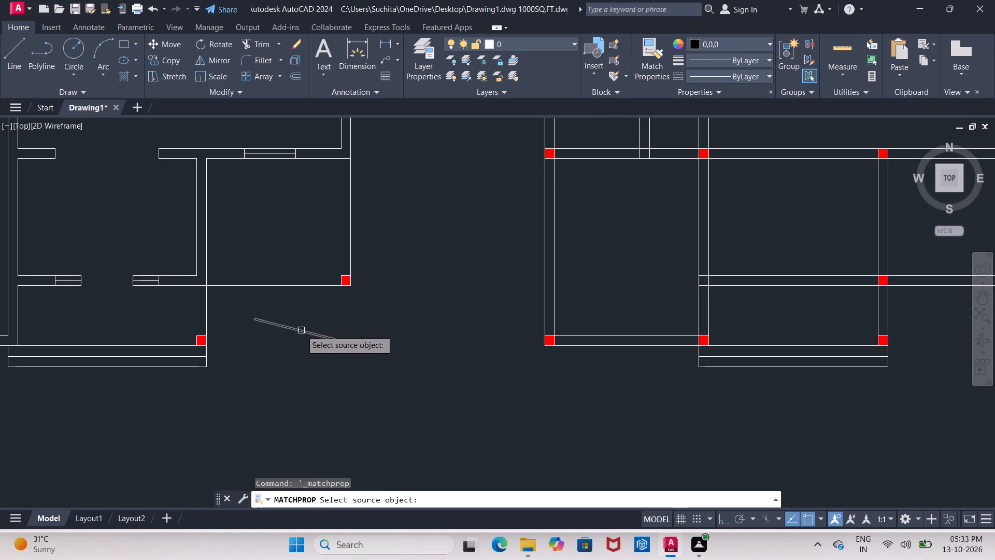
left_click(301, 330)
scroll(347, 281, "up", 2)
left_click(347, 281)
scroll(264, 243, "down", 2)
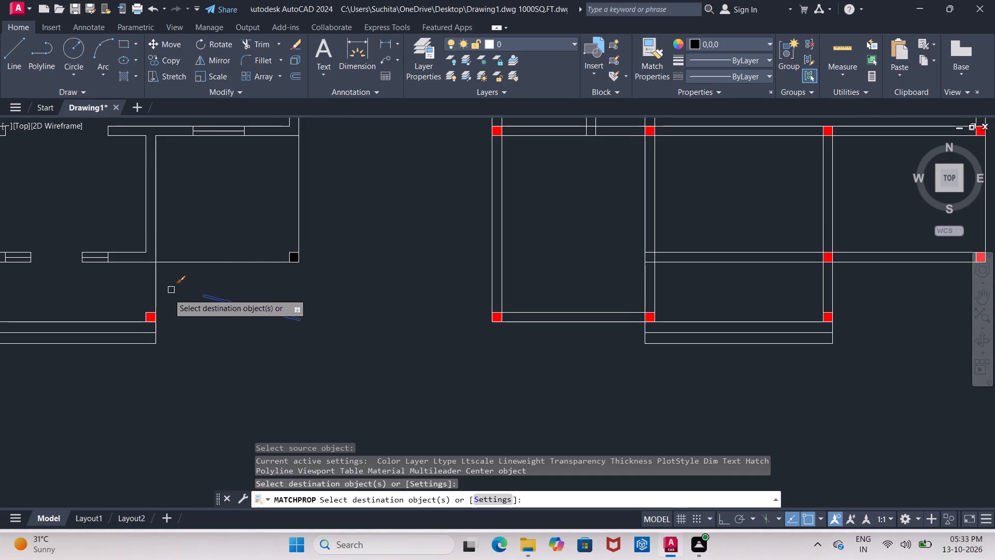
scroll(150, 318, "up", 3)
left_click(149, 314)
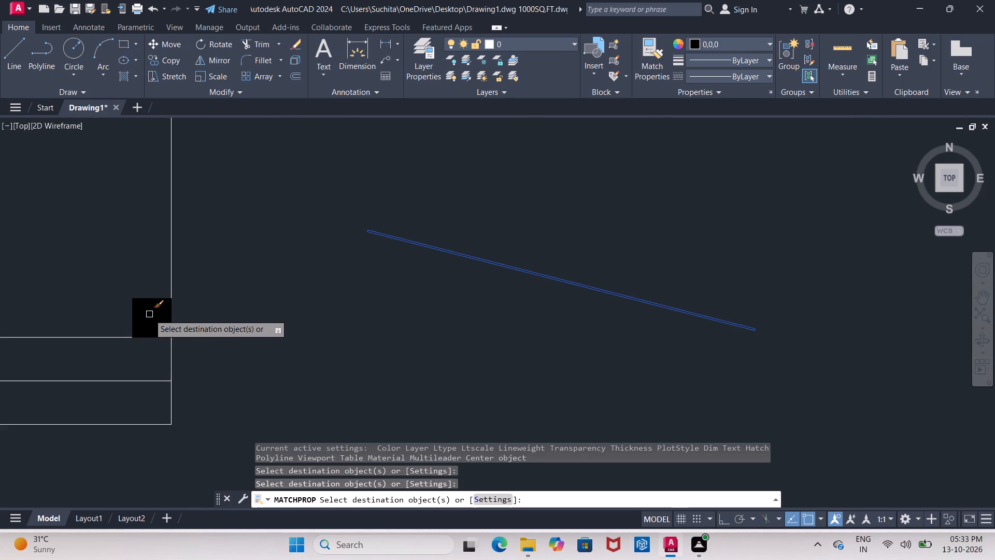
key("Escape")
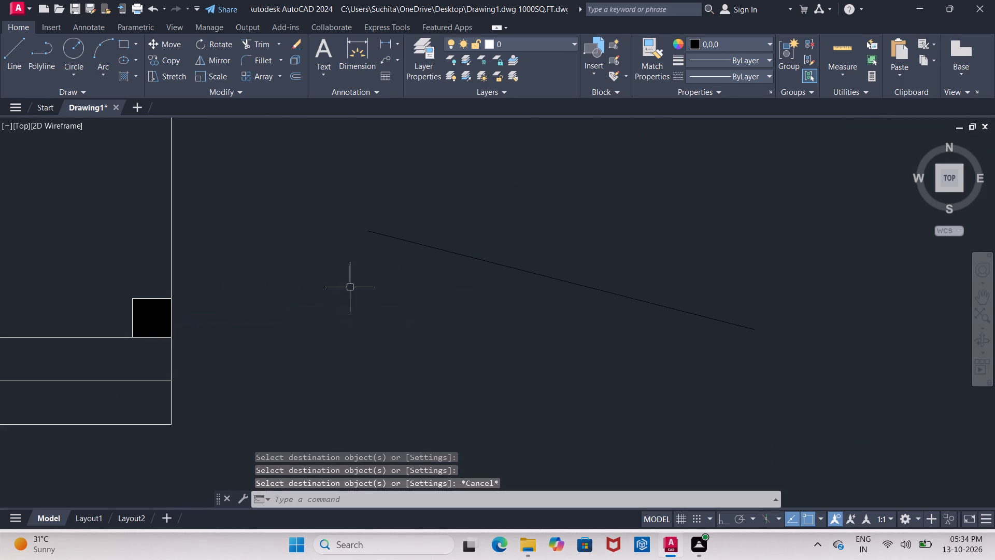
Erase the black sample line southeast of the floor plan and reset the current colour to ByLayer.
scroll(362, 278, "down", 3)
middle_click(407, 274)
left_click(402, 274)
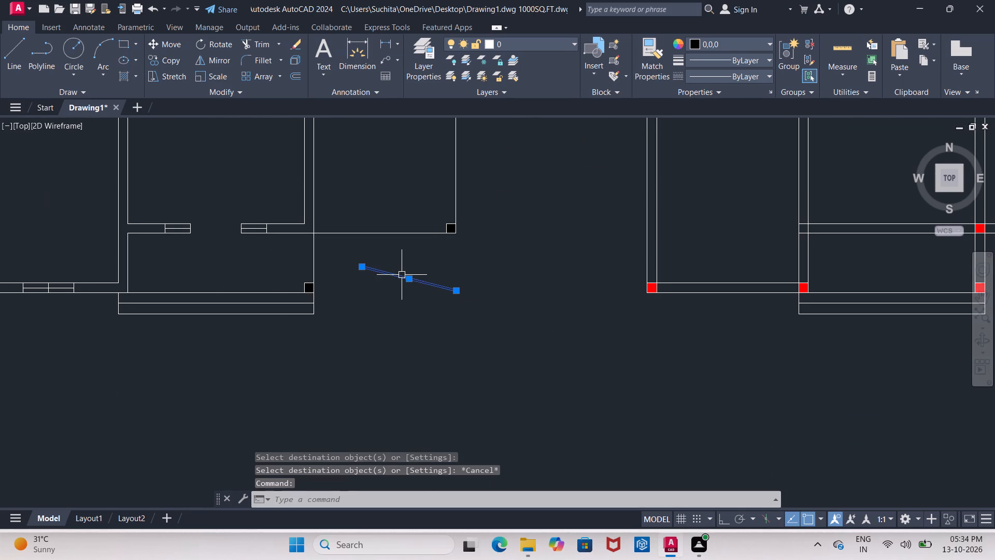
key("Delete")
left_click(760, 40)
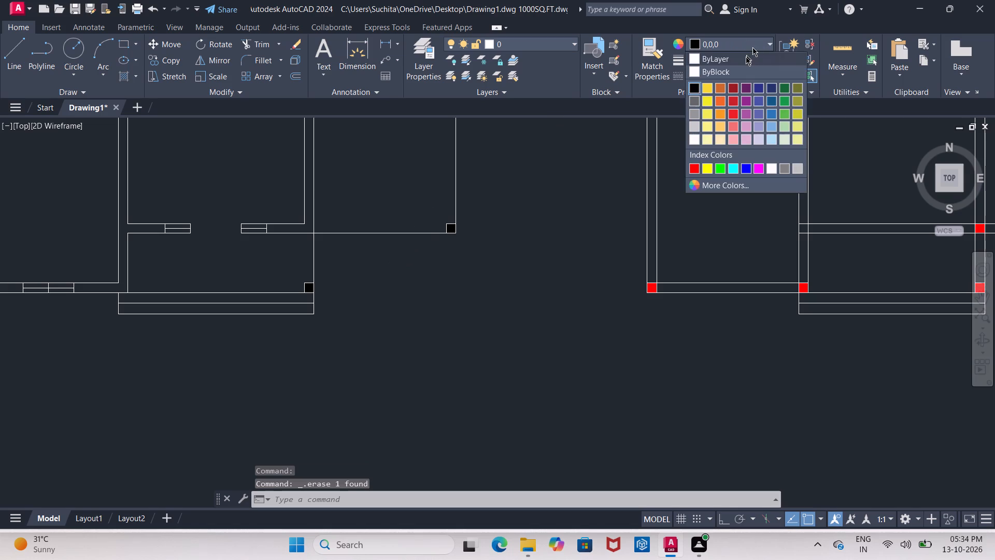
left_click(702, 58)
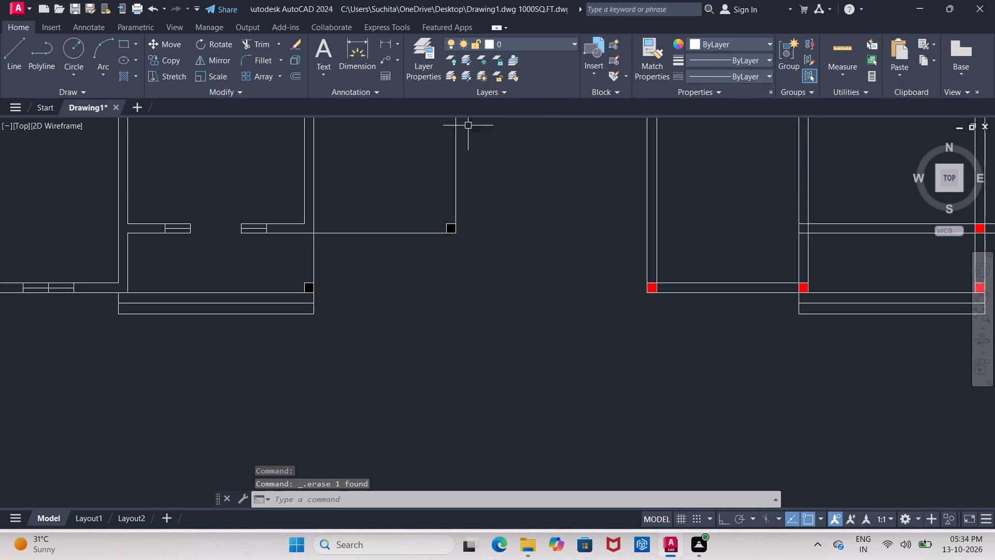
With Ortho on, place horizontal single-line text reading W/A in the floor plan's northwest room, west of the staircase.
middle_click_drag(470, 134, 581, 203)
scroll(414, 125, "down", 1)
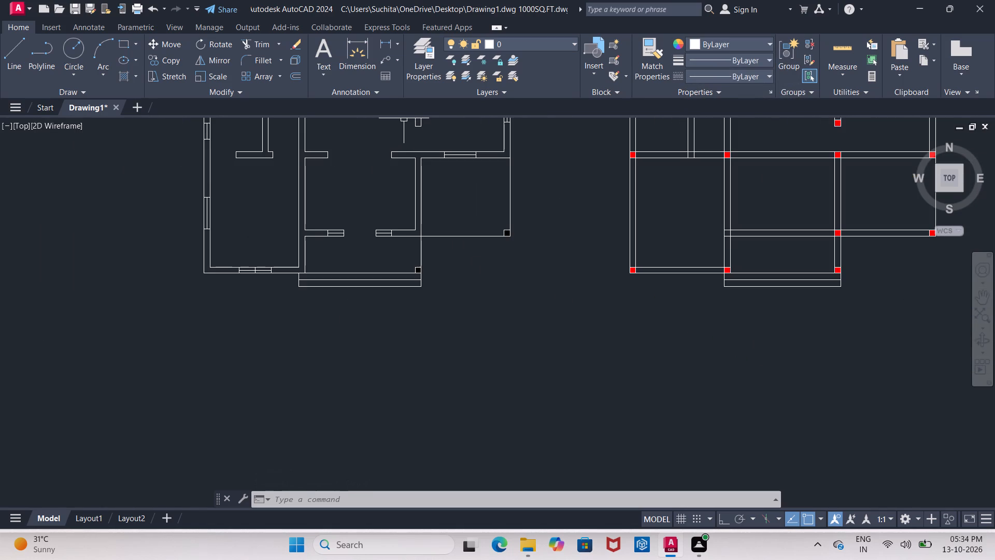
middle_click_drag(325, 149, 346, 269)
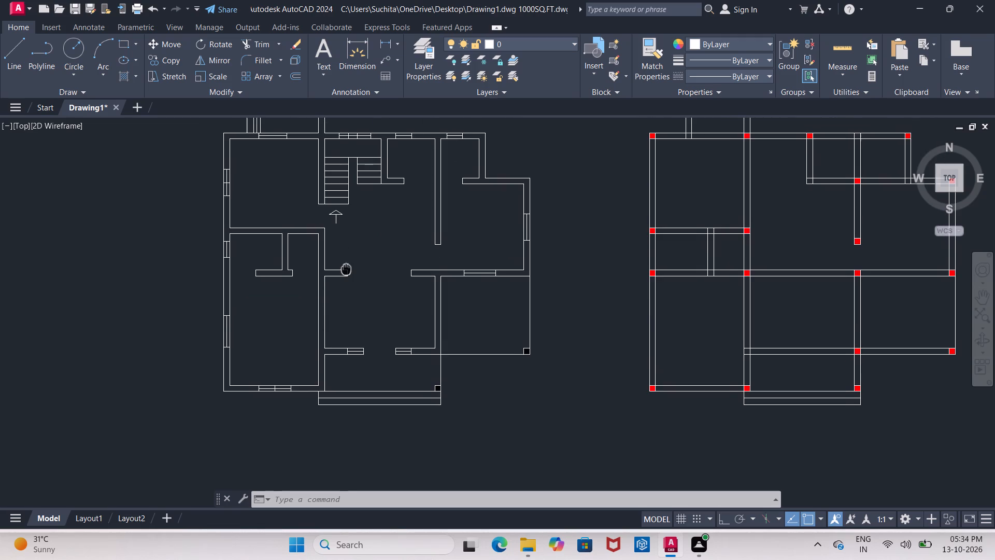
middle_click_drag(346, 269, 346, 268)
middle_click_drag(268, 175, 294, 230)
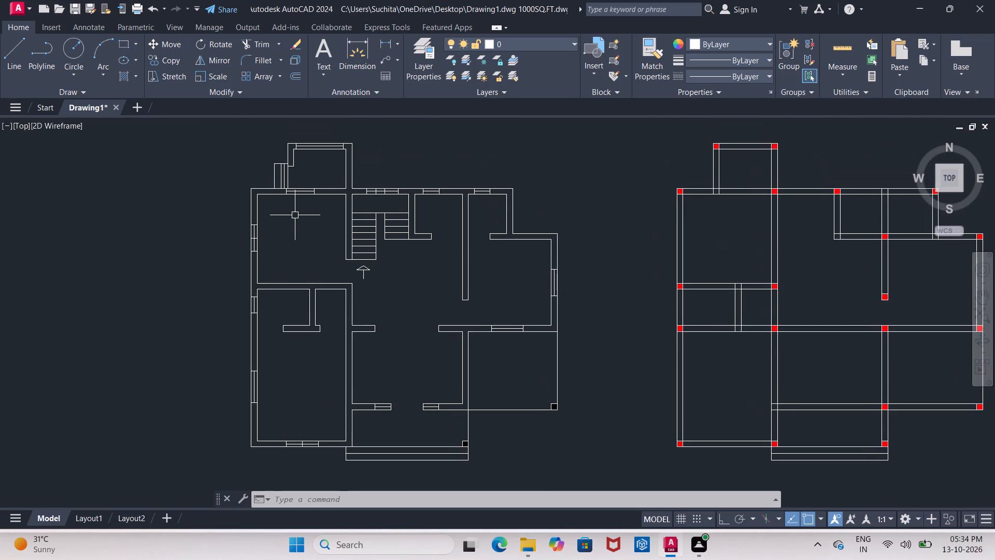
type("TE")
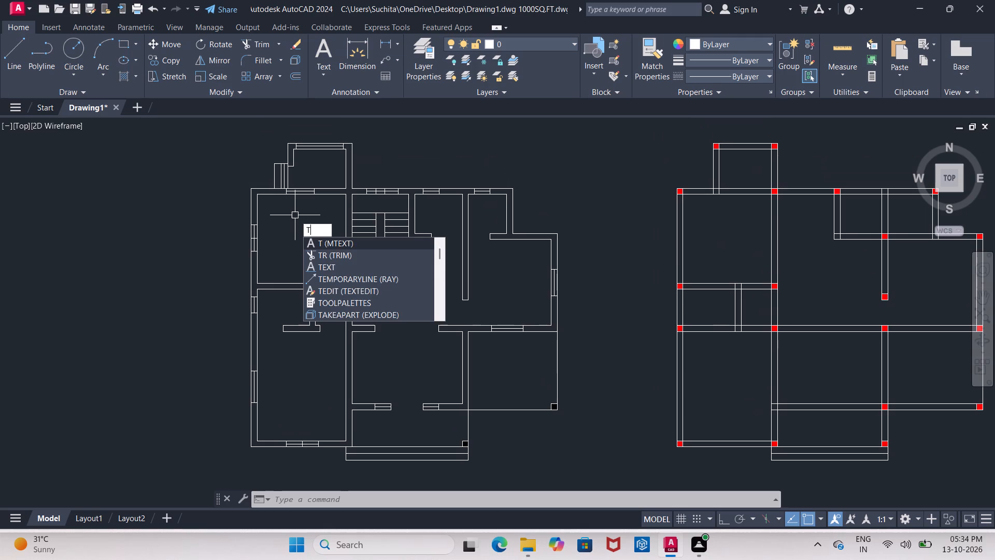
left_click(340, 242)
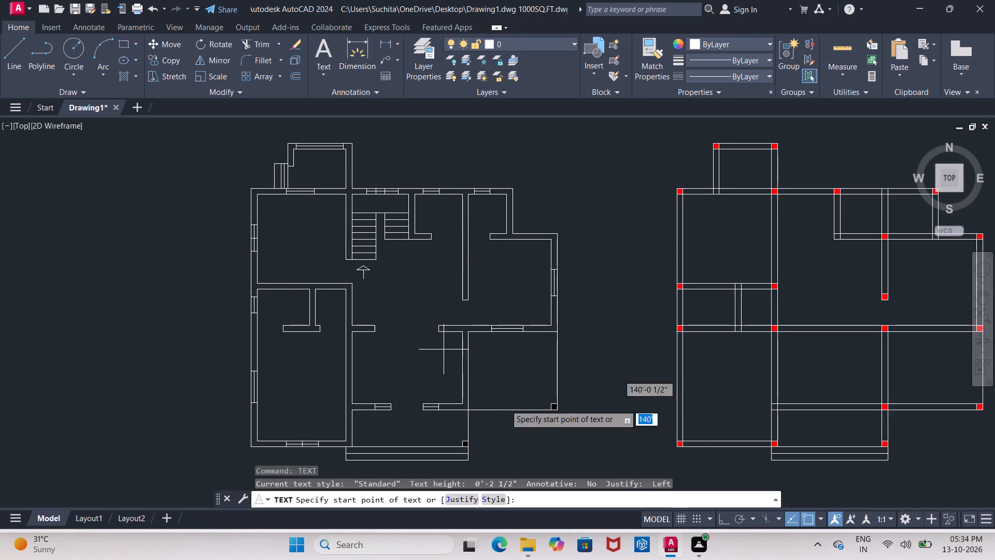
left_click(722, 514)
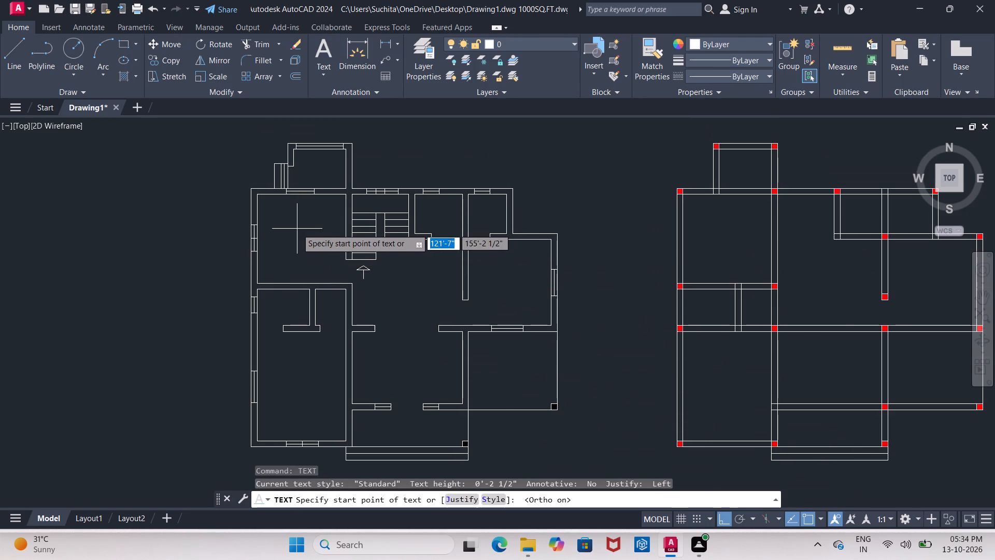
scroll(271, 218, "up", 2)
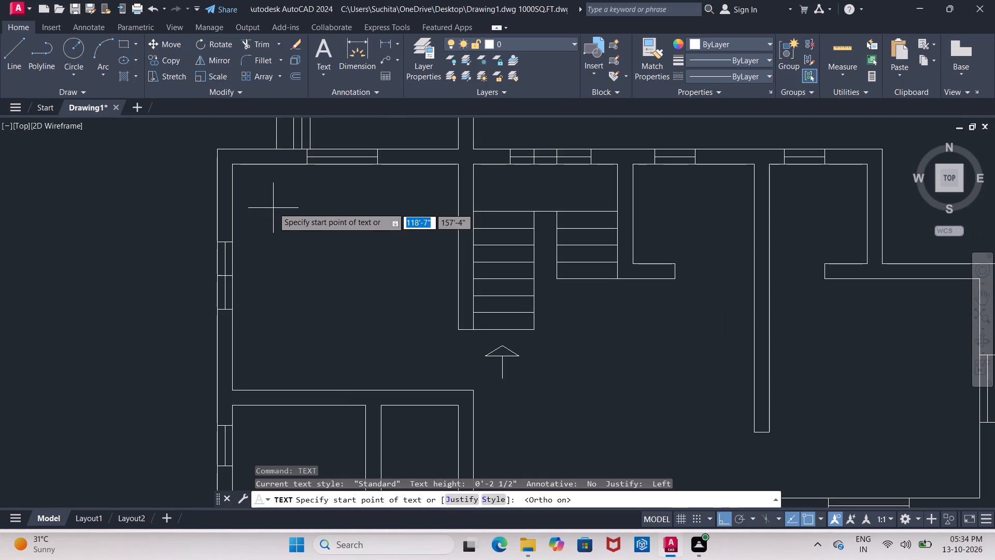
left_click(273, 199)
left_click(285, 199)
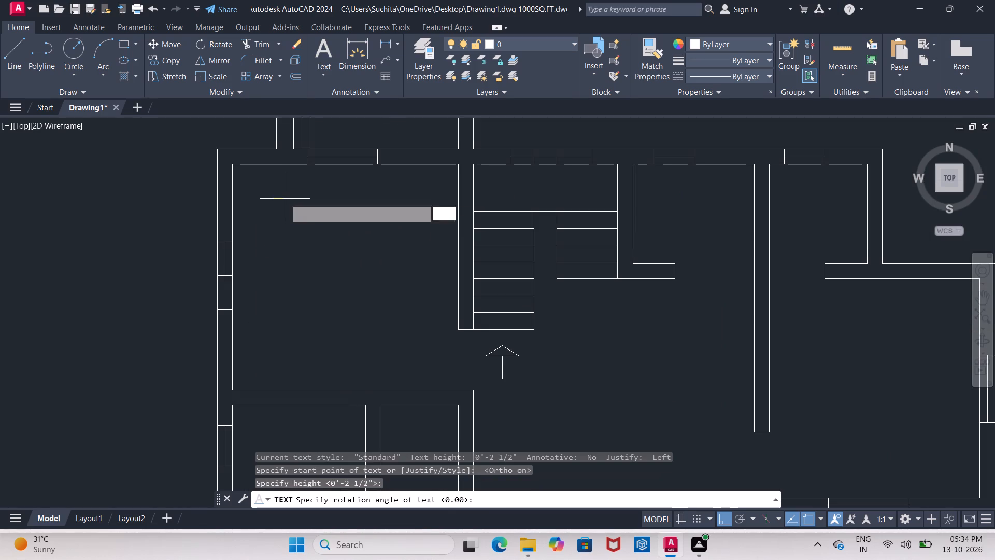
left_click(285, 199)
left_click(285, 199)
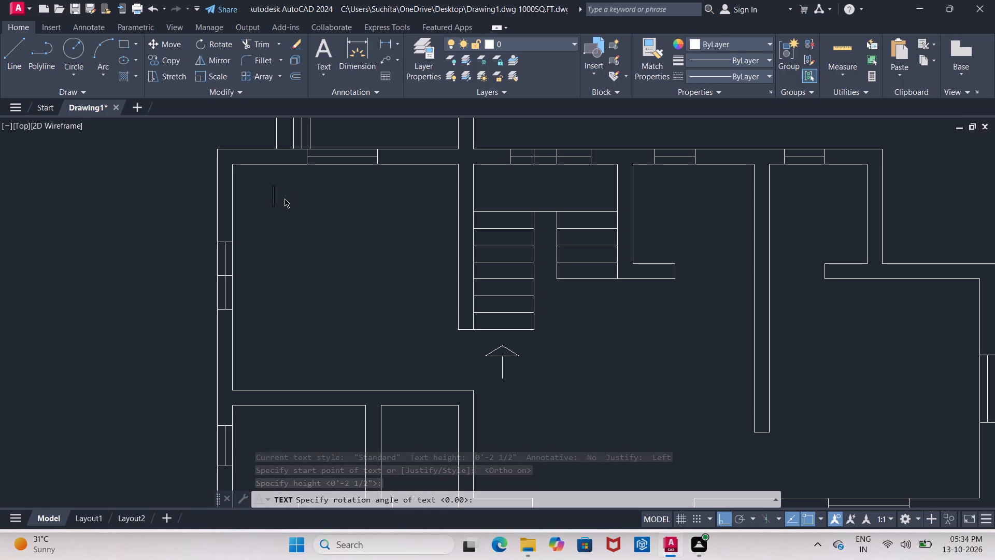
key("w")
key("slash")
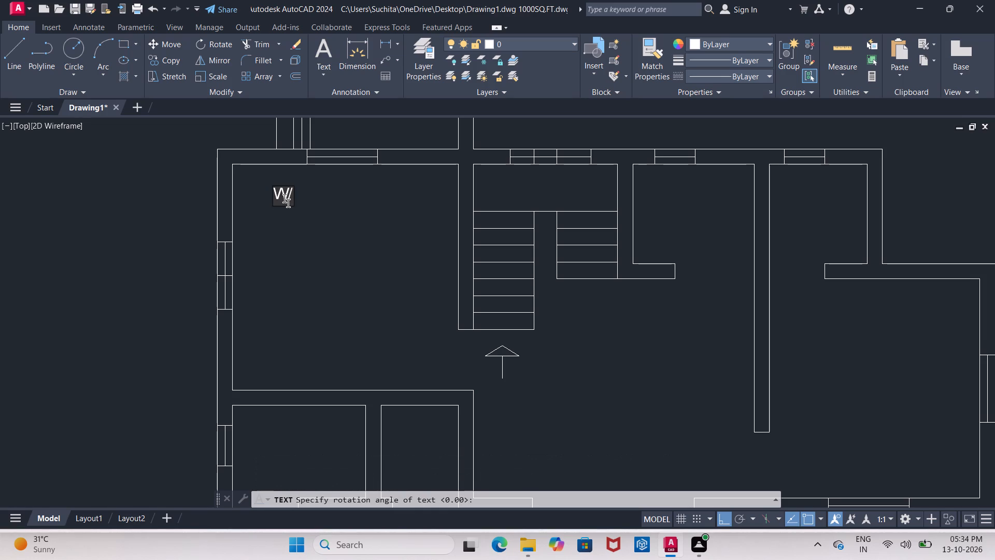
key("a")
Add 200X150 as a second text line beneath W/A.
key("Return")
key("BackSpace")
key("Return")
key("6")
key("BackSpace")
type("200")
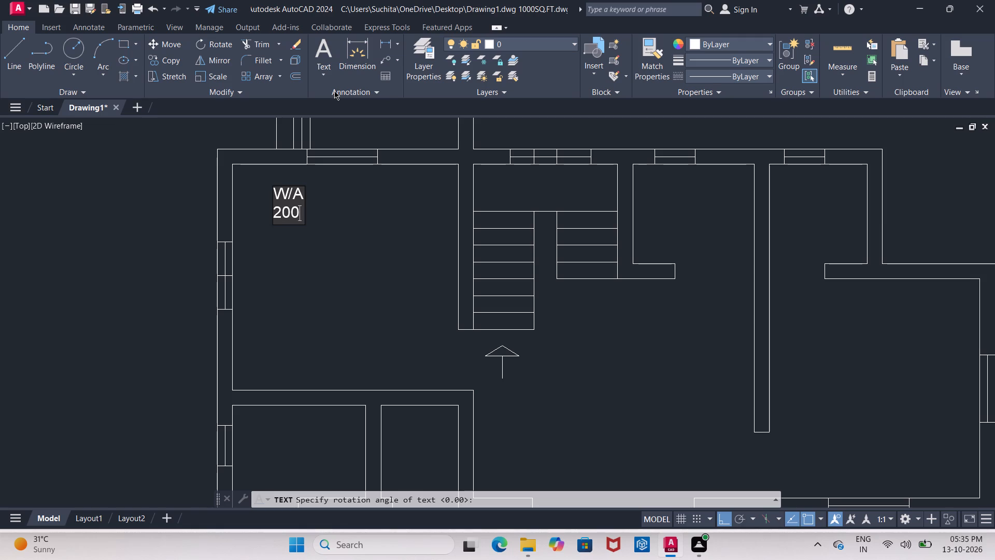
type("X15")
key("0")
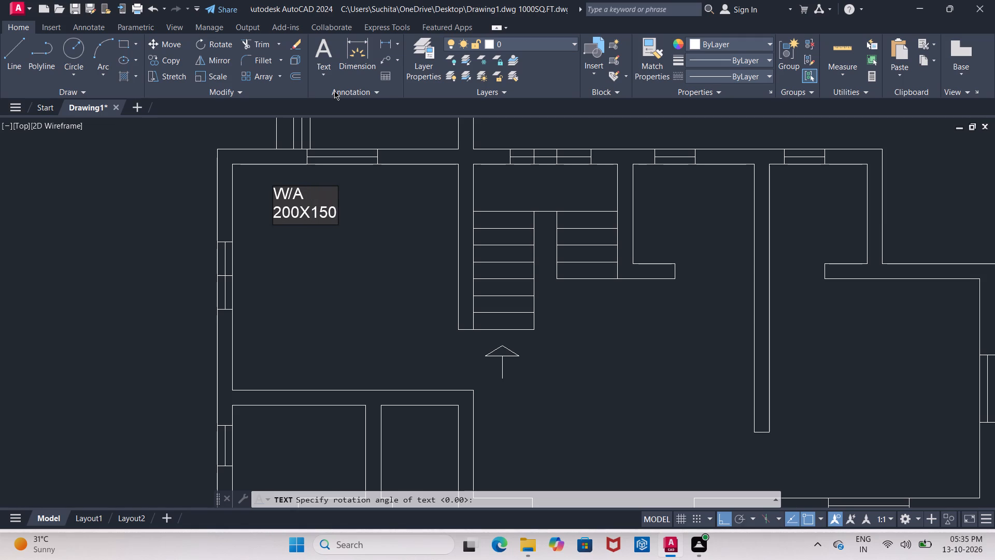
Indent the W/A line by four spaces so it sits centred above 200X150, and finish the text.
left_click(275, 195)
key("space")
key("space")
key("space")
key("space")
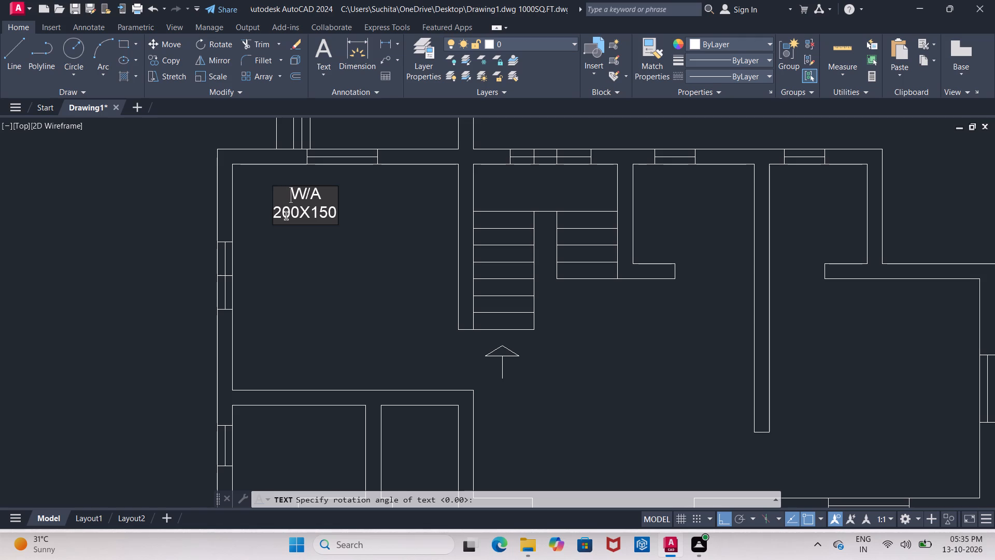
left_click(323, 291)
key("Escape")
With Ortho off, move both text lines of the W/A label into the small room projecting at the plan's north end.
left_click(261, 180)
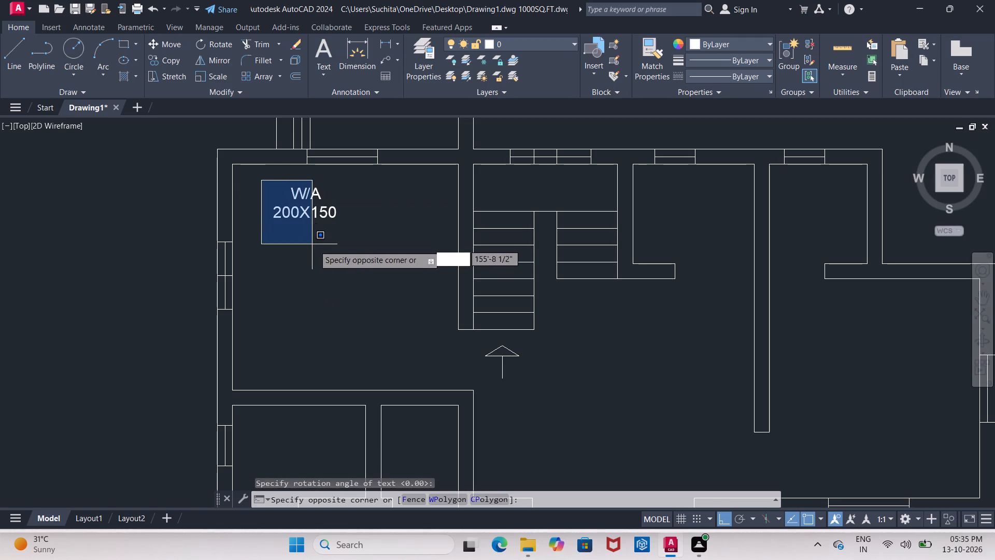
left_click(351, 255)
left_click(159, 44)
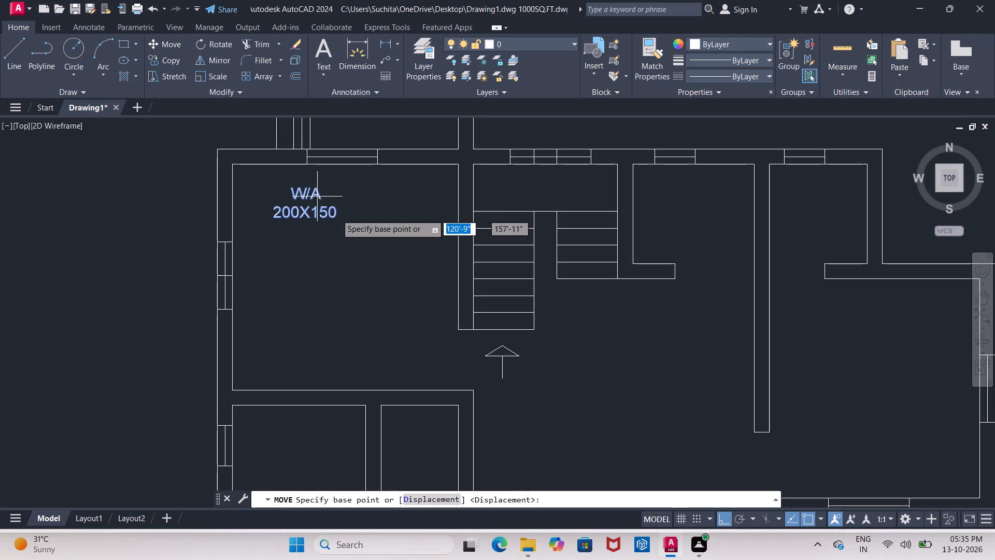
left_click(309, 205)
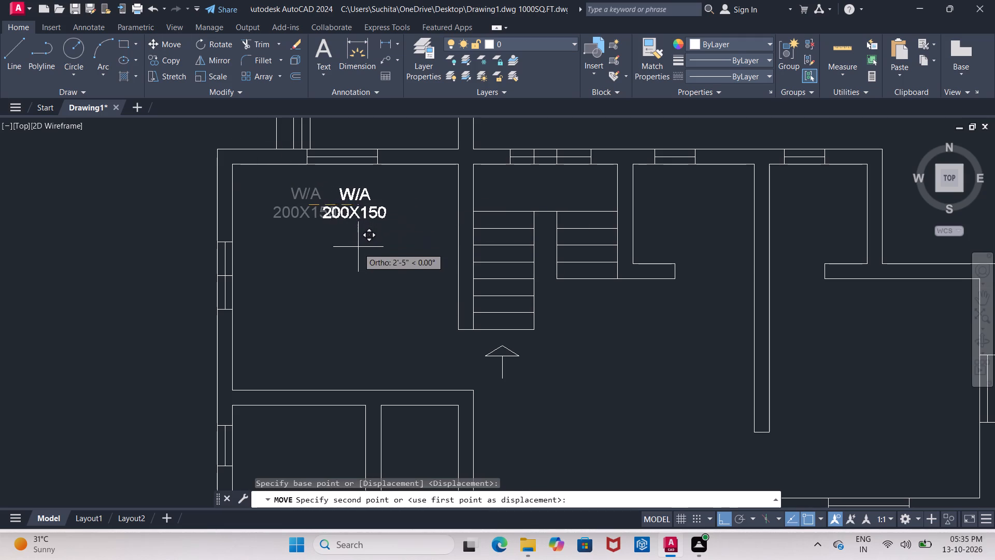
scroll(370, 263, "down", 2)
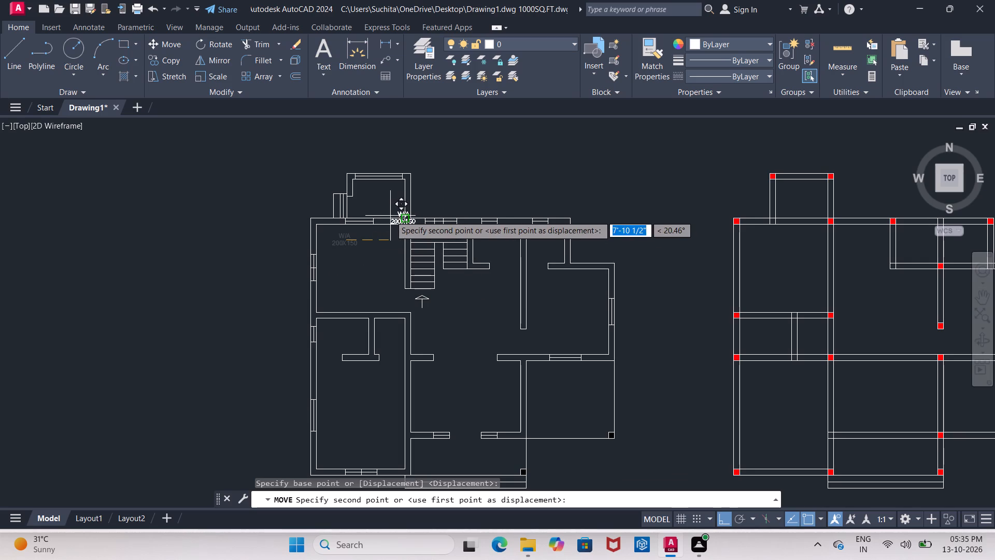
left_click(723, 520)
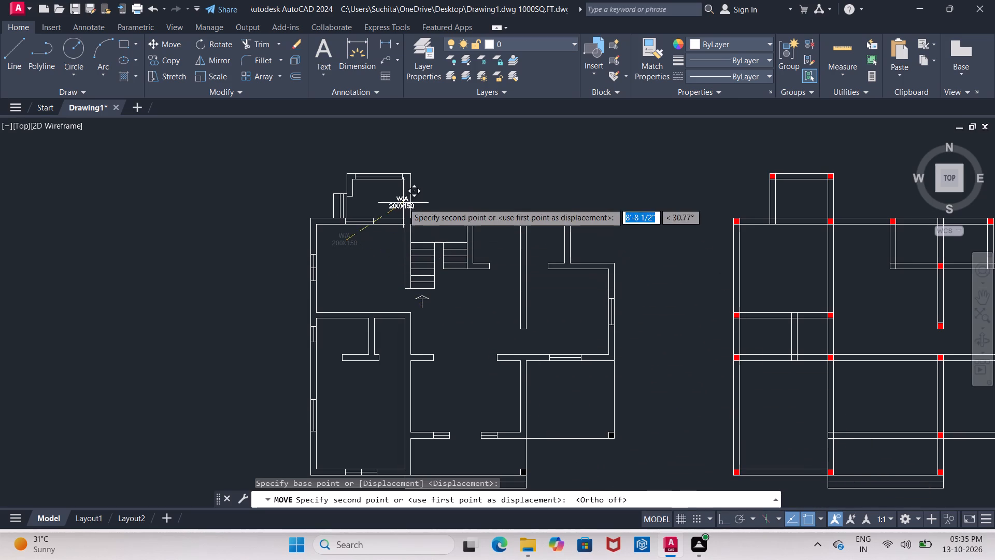
scroll(375, 203, "up", 2)
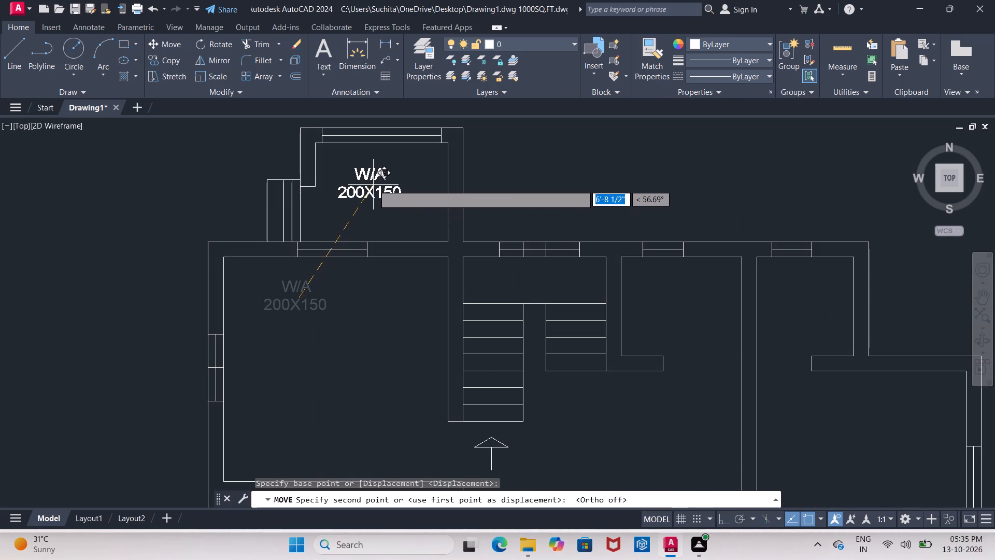
left_click(373, 181)
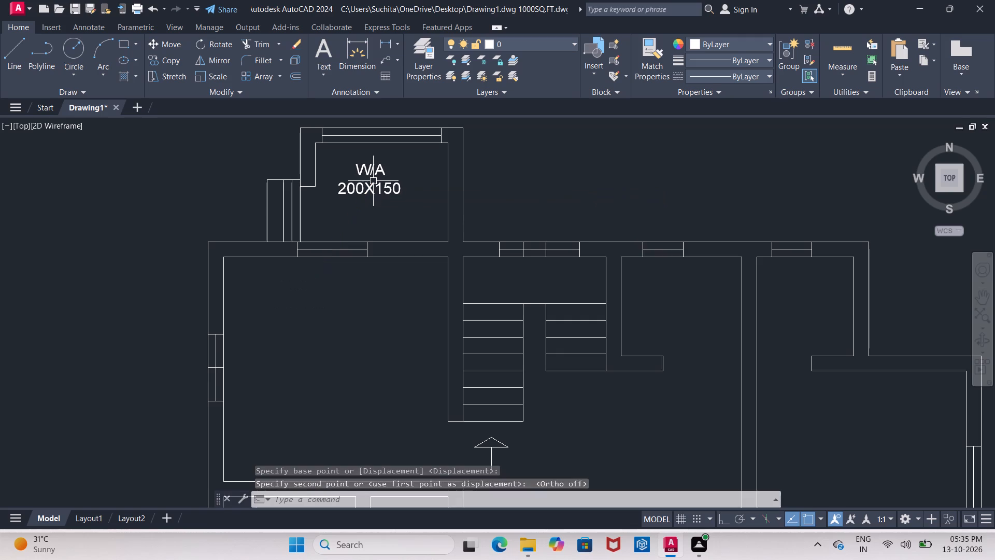
key("Escape")
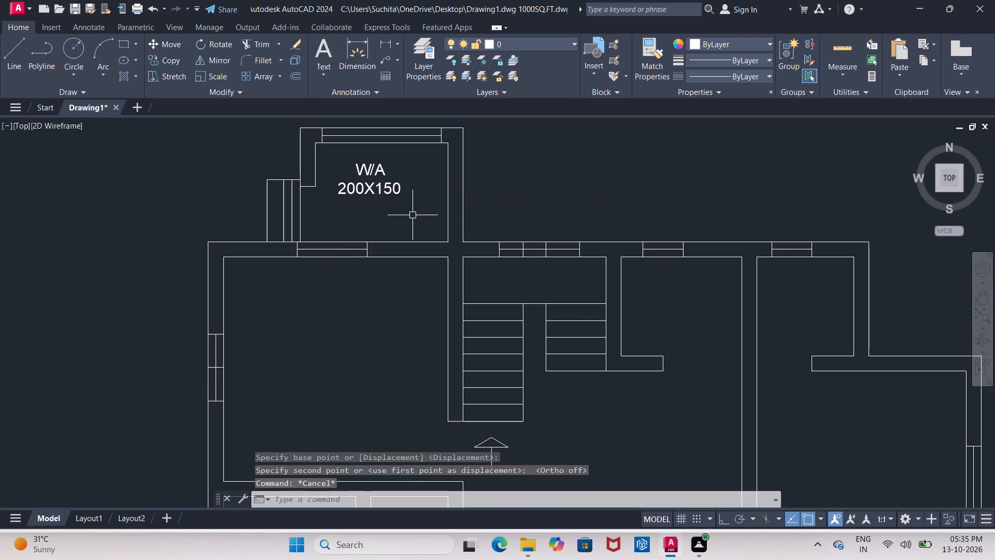
Extend the two east wall lines of the W/A room south across the main north wall to meet the wall beside the staircase.
key("t")
key("Escape")
type("EX")
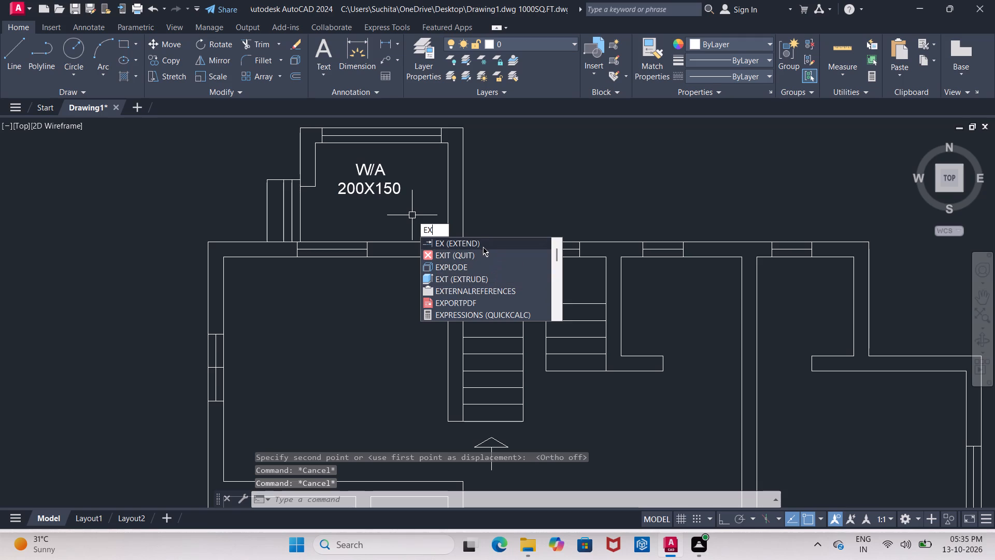
left_click(483, 246)
left_click(446, 232)
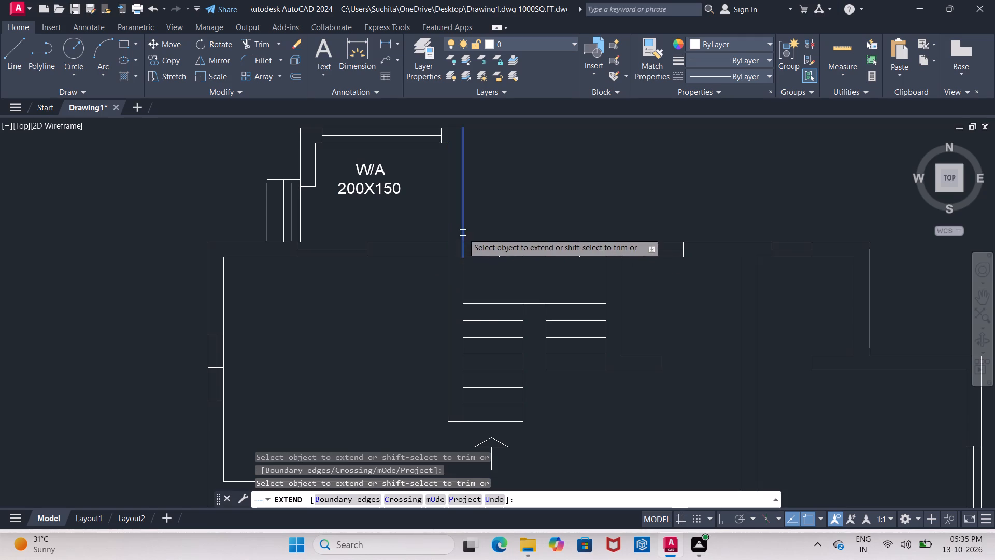
left_click(463, 233)
key("Escape")
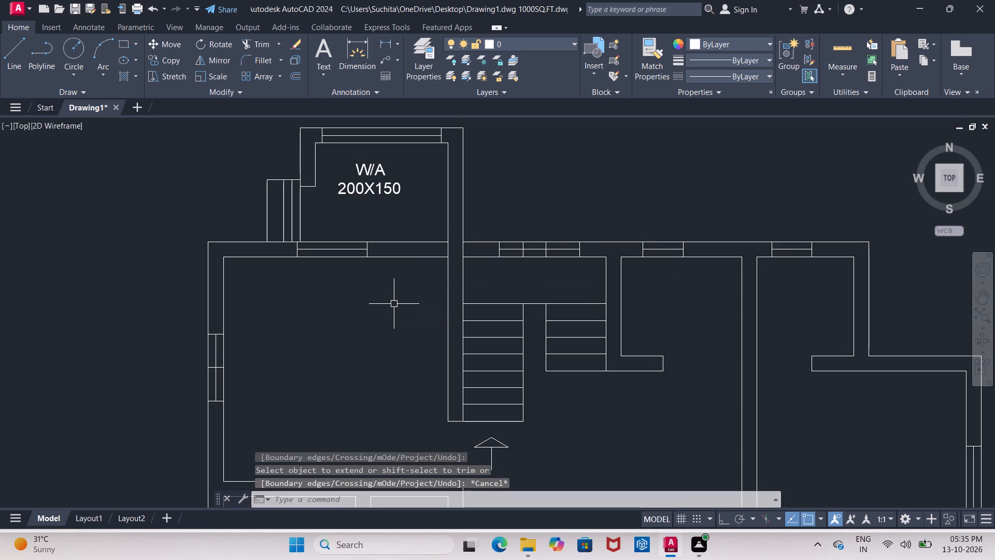
Offset the outer east wall line of the W/A room 3'6" to the west.
key("o")
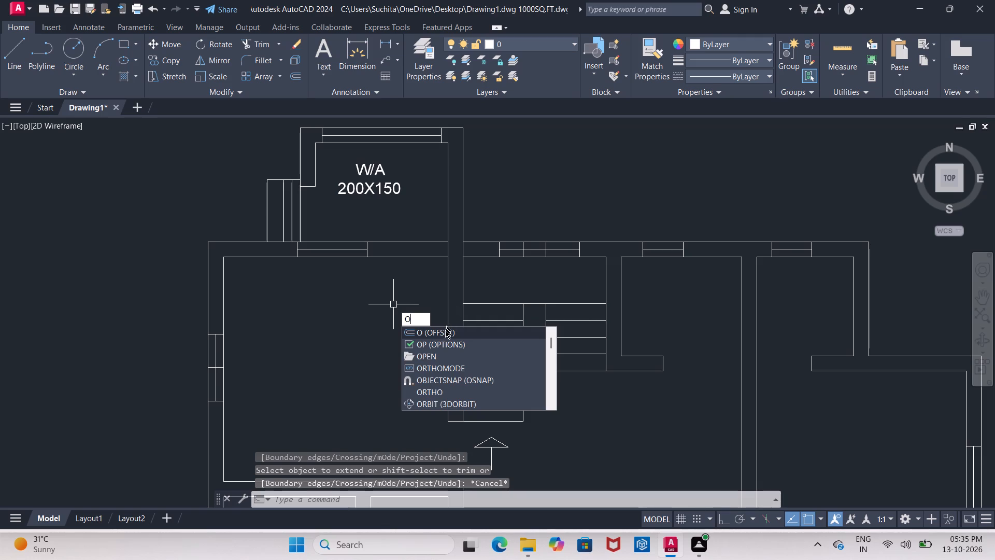
left_click(445, 330)
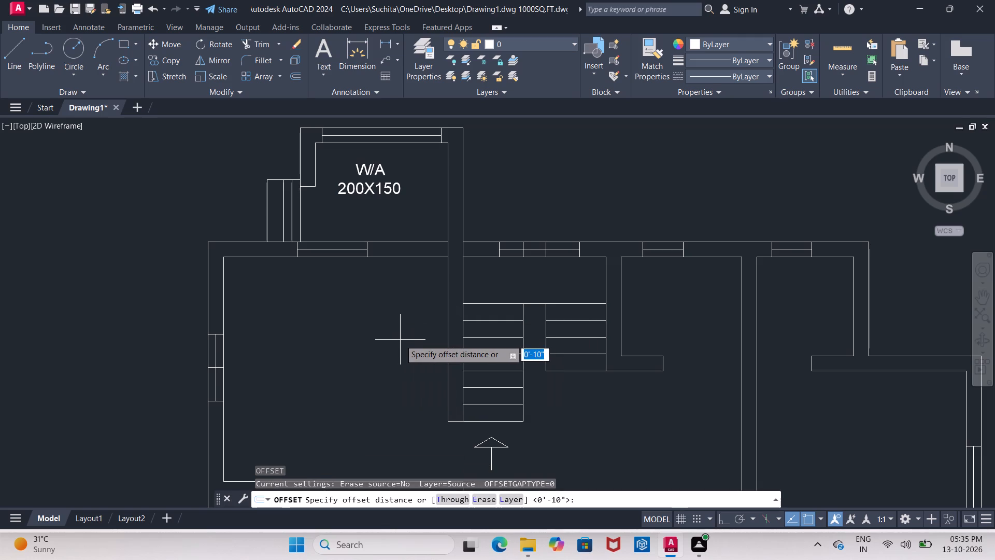
key("3")
type("'6")
key("shift+quotedbl")
key("Return")
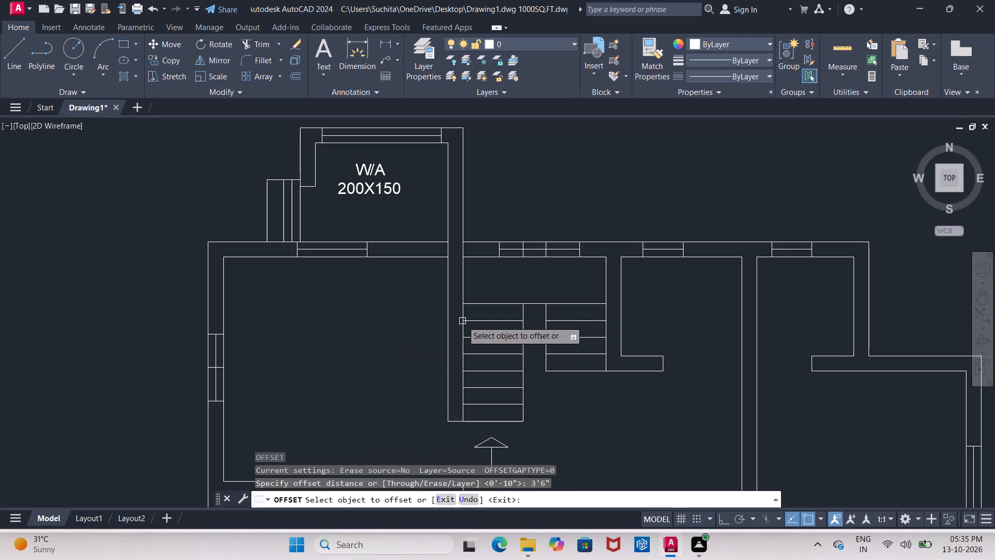
left_click(464, 249)
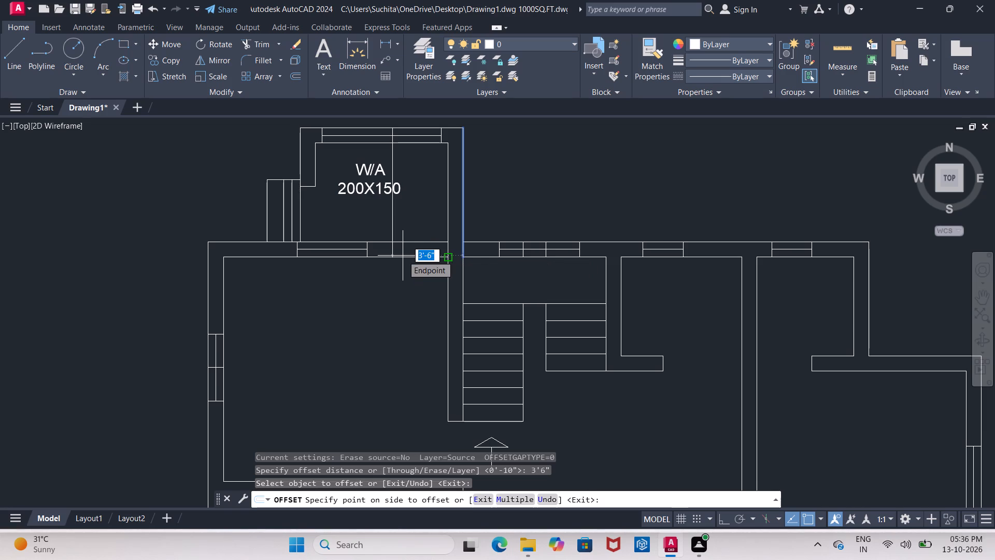
left_click(397, 259)
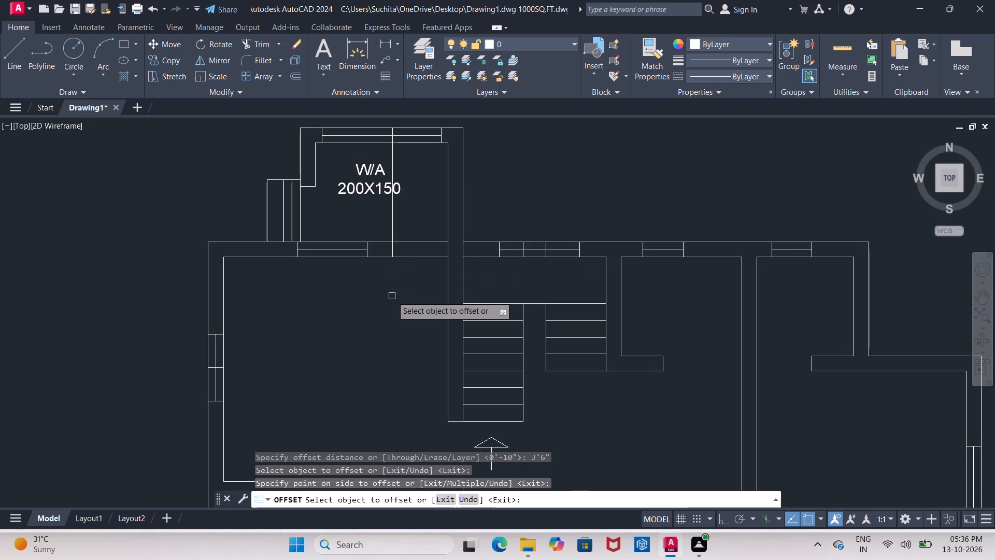
key("Escape")
Trim the main north wall between the offset line and the east wall, and the offset line's excess inside the W/A room, forming a door opening.
type("TR")
left_click(437, 320)
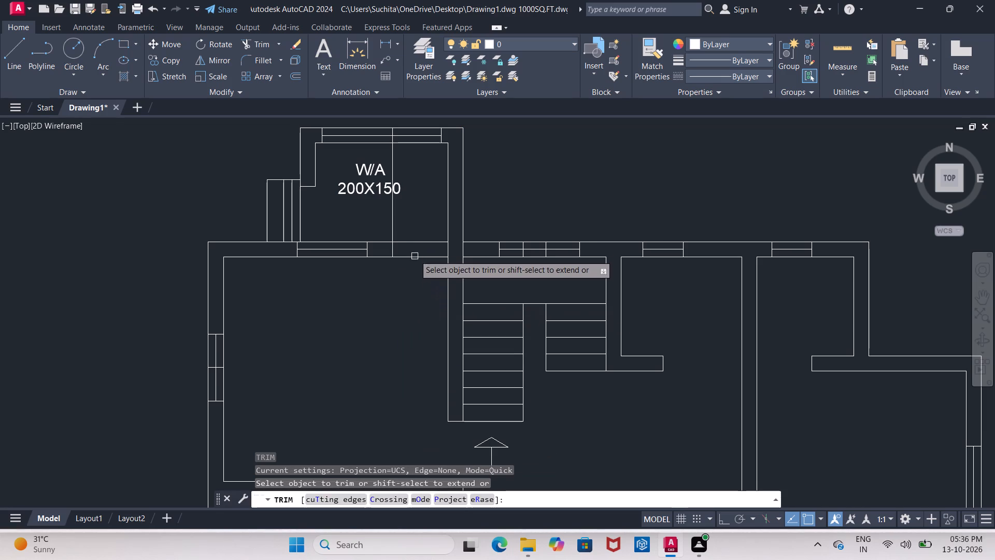
left_click_drag(418, 227, 419, 293)
middle_click_drag(418, 292, 415, 358)
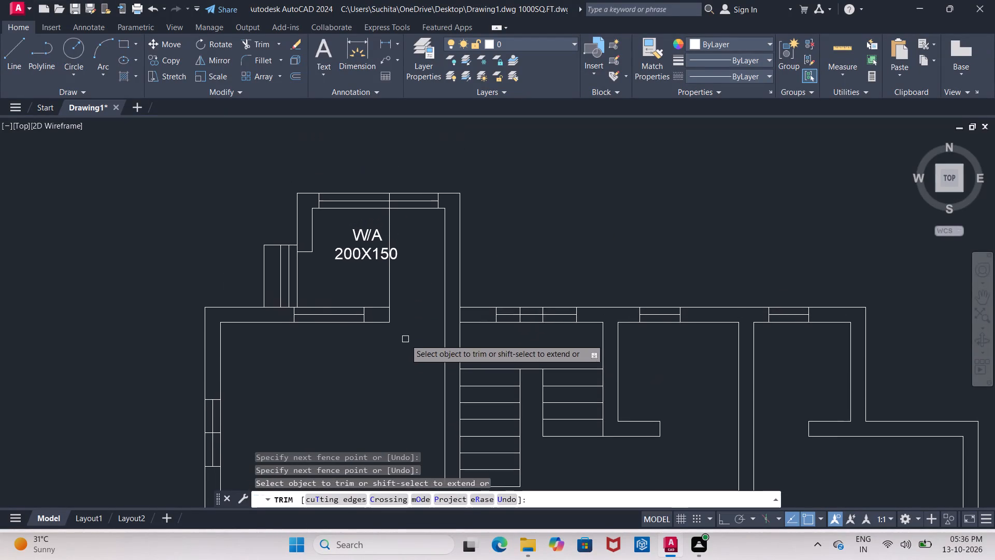
left_click_drag(375, 290, 424, 303)
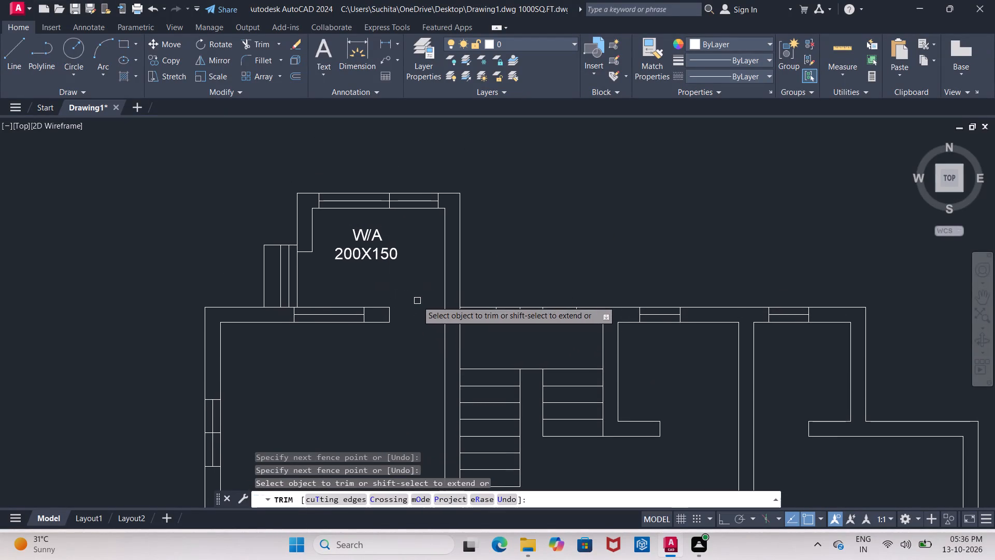
key("Escape")
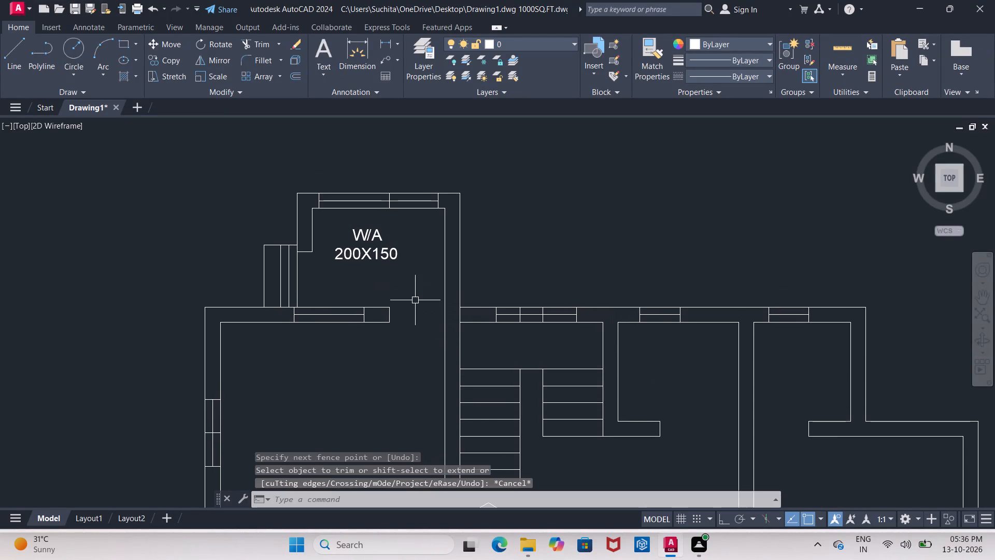
Set the text height of both W/A label lines to 9".
middle_click_drag(415, 301, 421, 277)
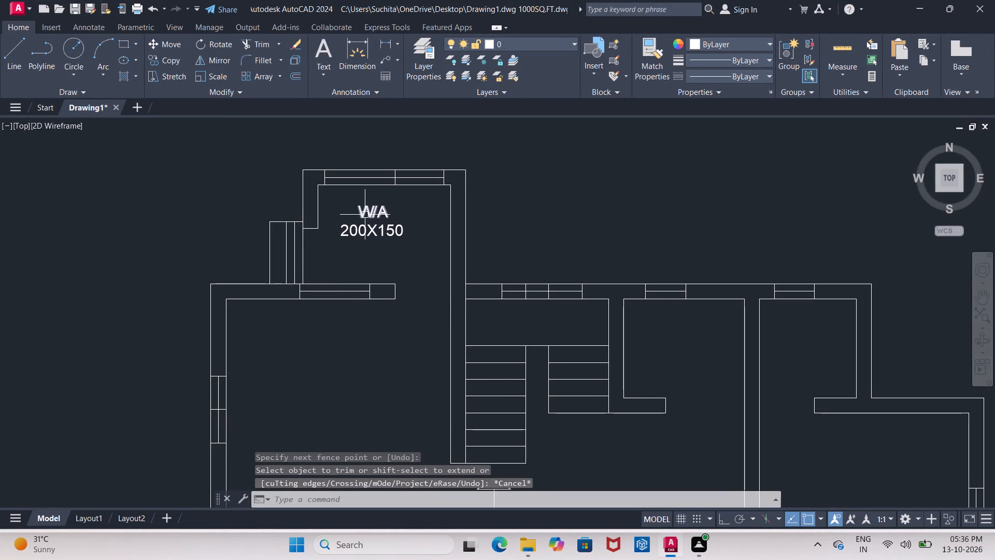
left_click(365, 215)
left_click(365, 226)
left_click(369, 223)
right_click(363, 225)
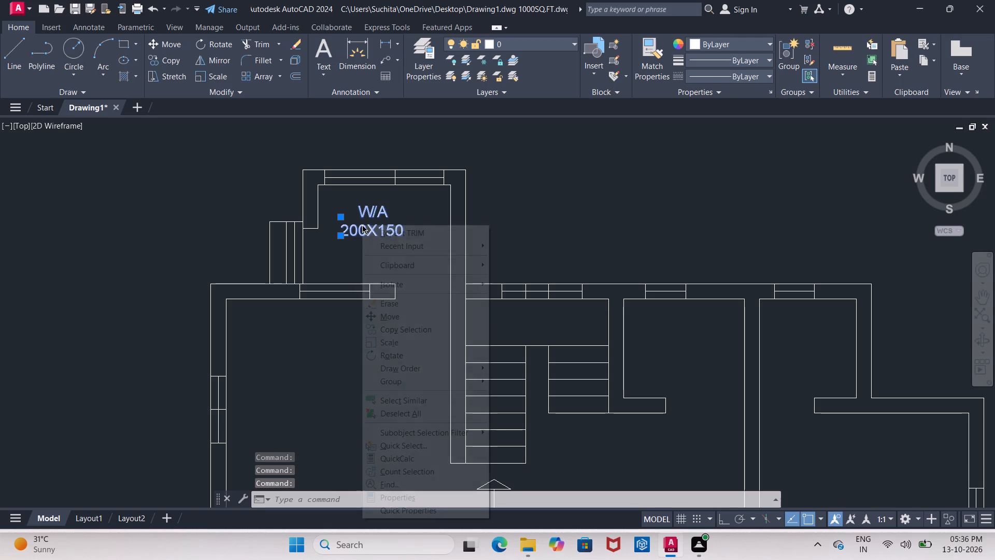
left_click(436, 493)
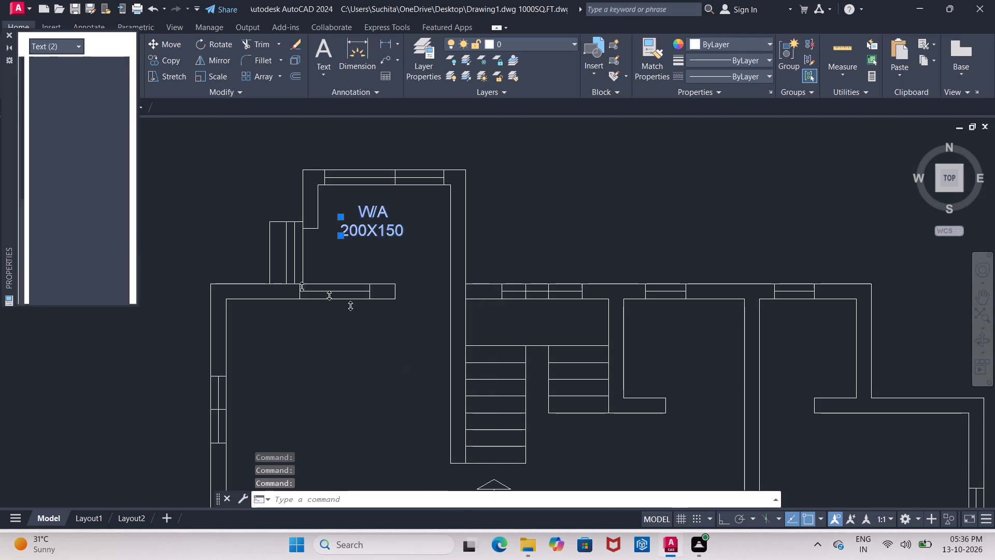
scroll(119, 264, "down", 1)
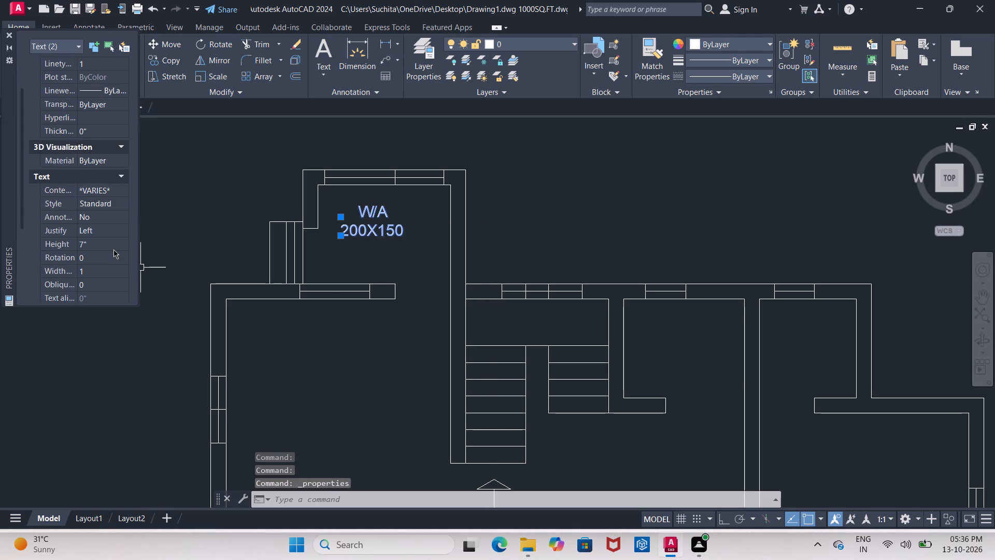
left_click(113, 245)
left_click(121, 239)
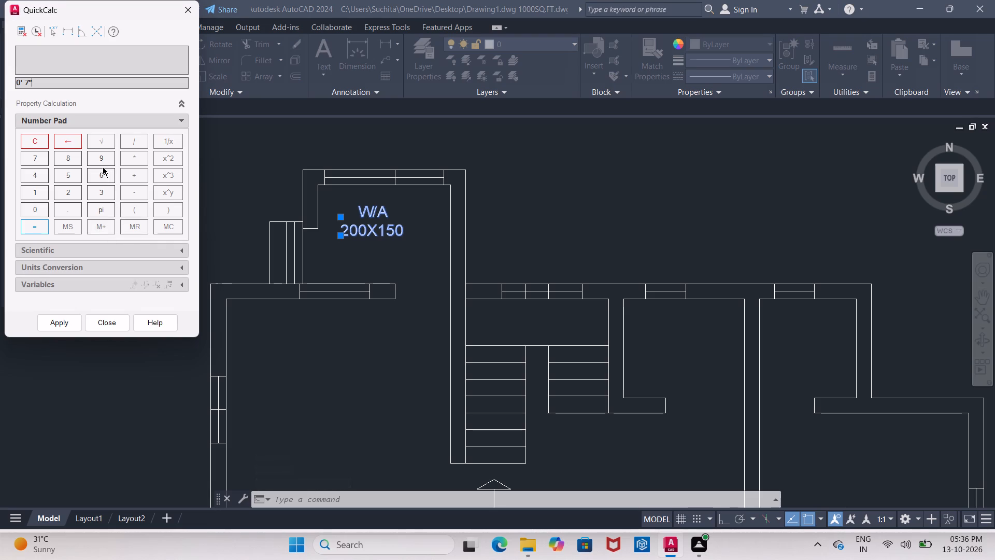
left_click(101, 161)
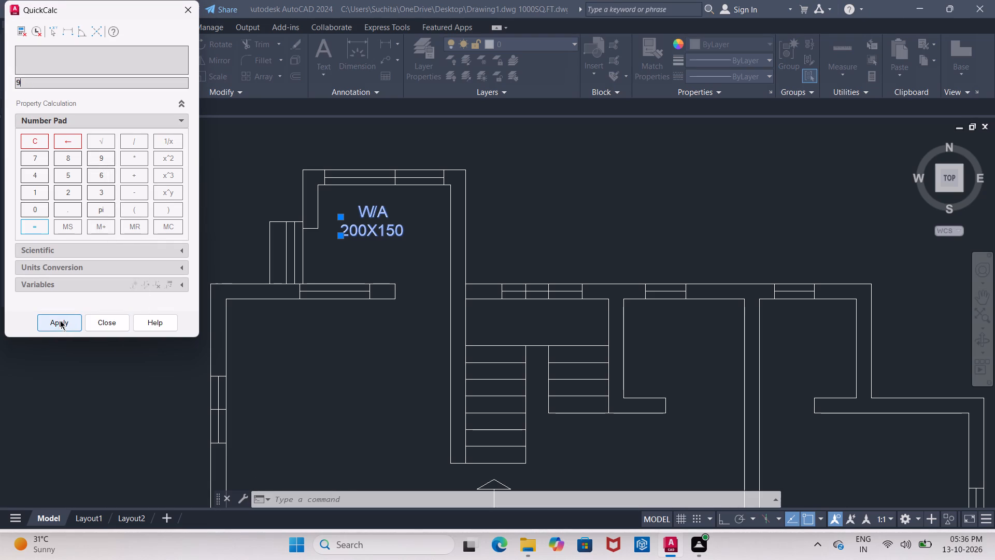
left_click(60, 318)
left_click(127, 368)
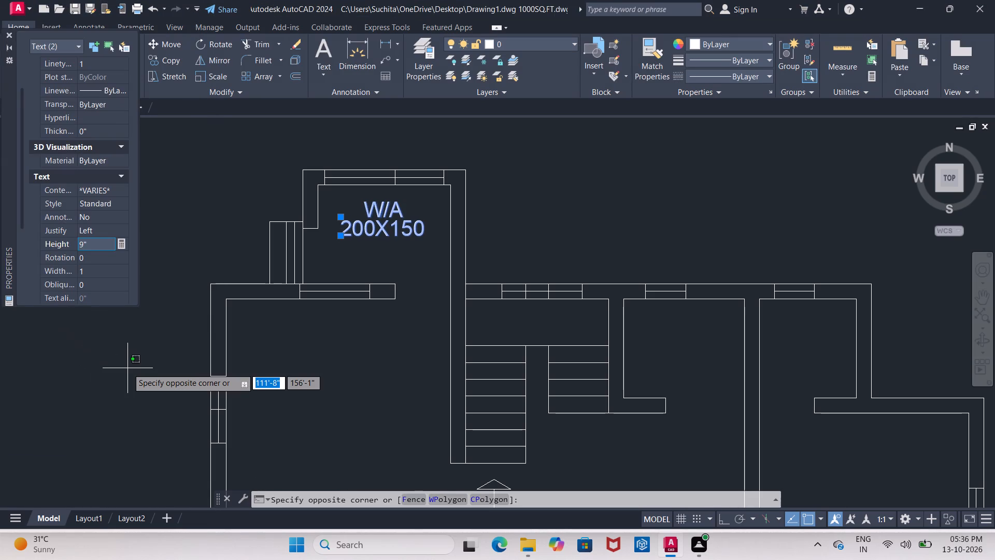
key("Escape")
key("Escape")
key("Escape")
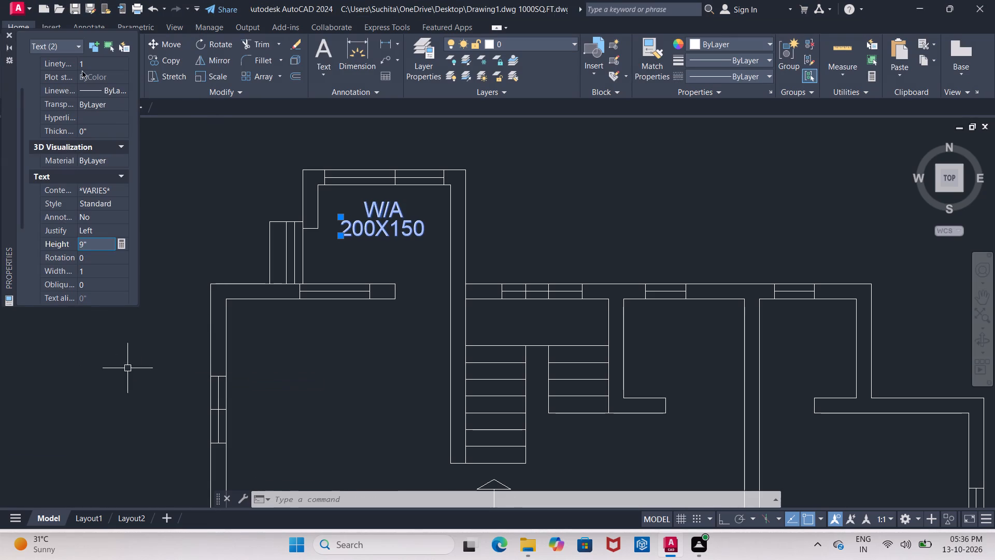
left_click(10, 34)
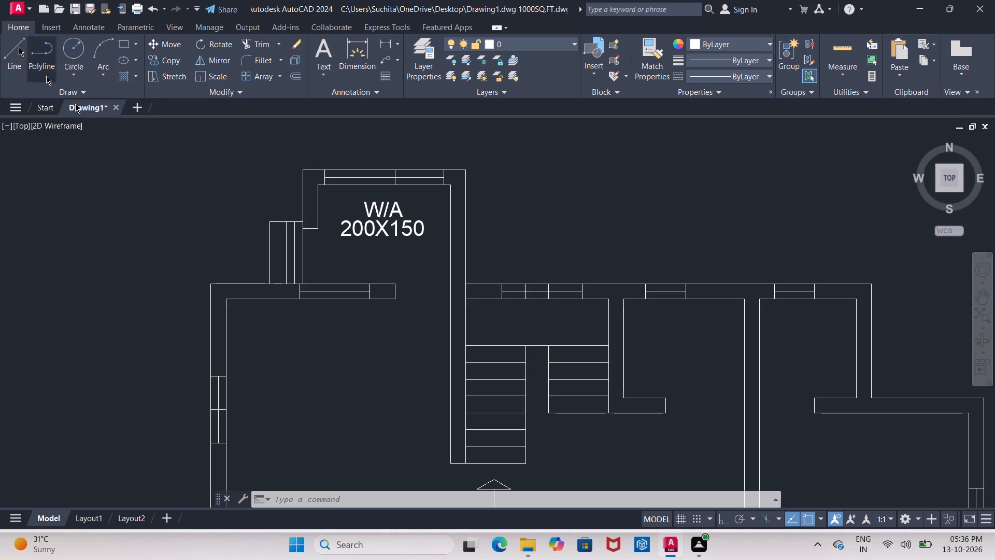
Copy the W/A 200X150 label into the northwest room, the two small rooms east of the staircase, the east room and the central hall.
left_click(342, 199)
key("Escape")
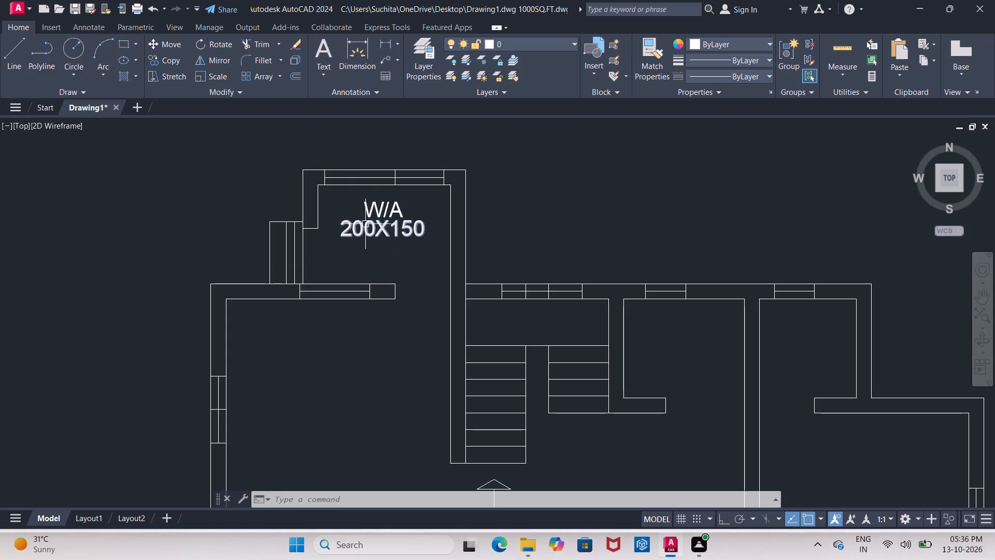
left_click(329, 195)
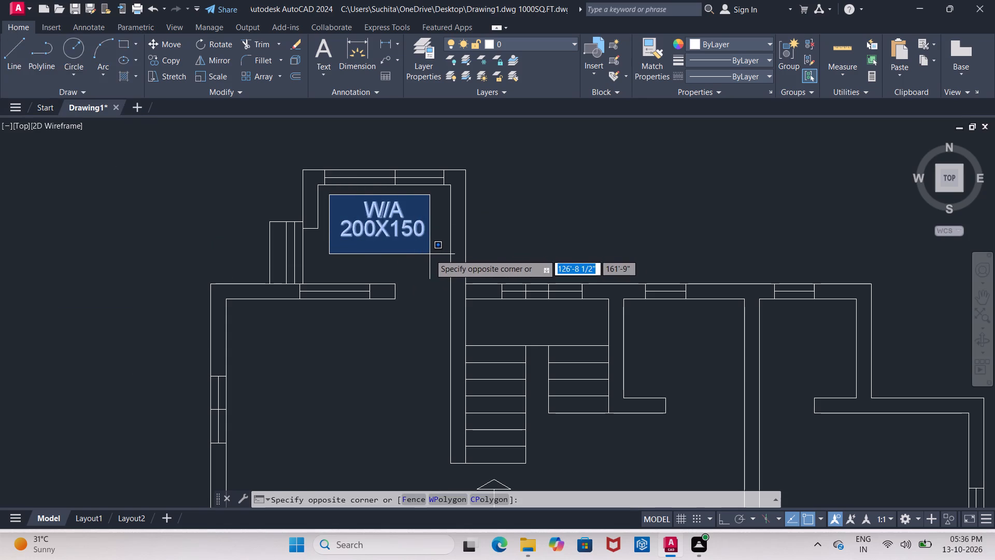
left_click(430, 254)
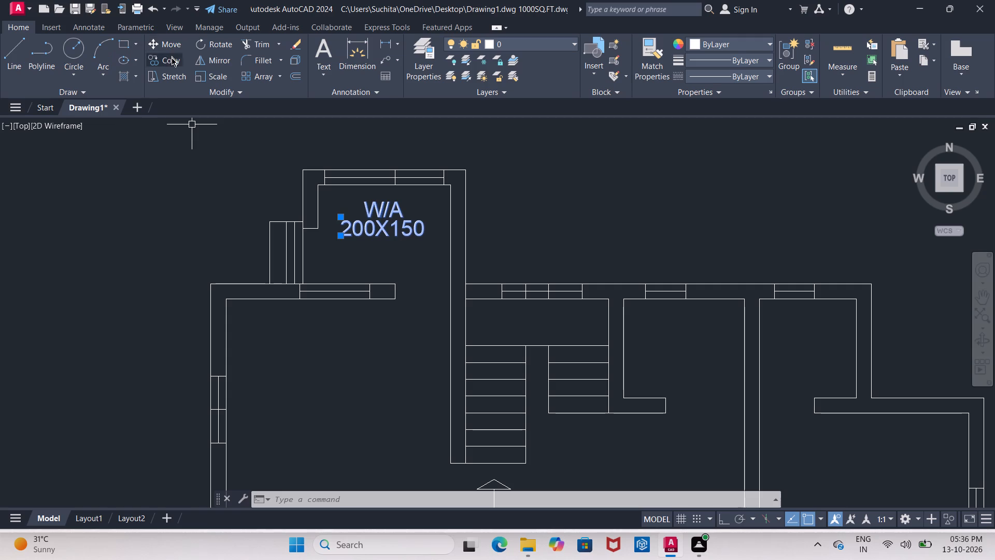
left_click(170, 61)
left_click(380, 221)
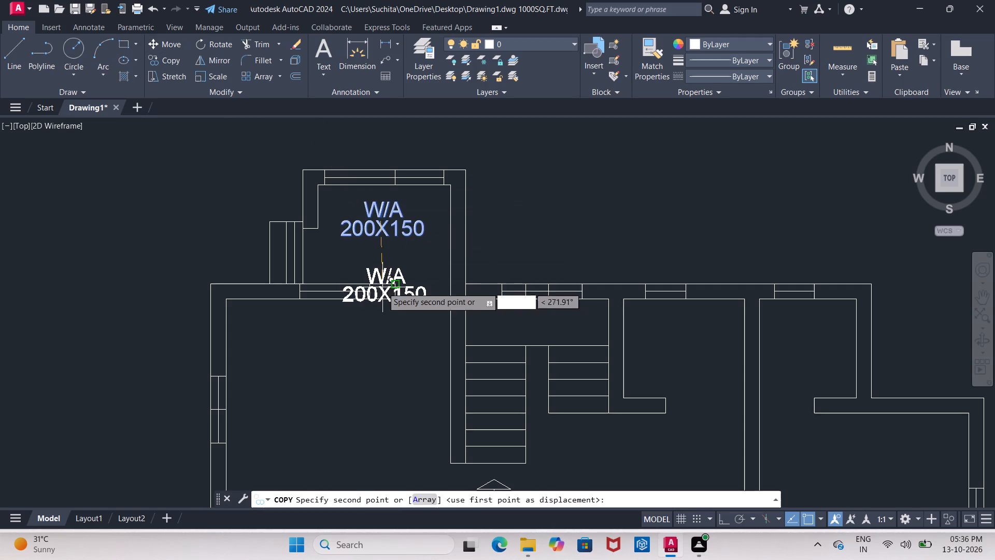
middle_click_drag(376, 365, 367, 250)
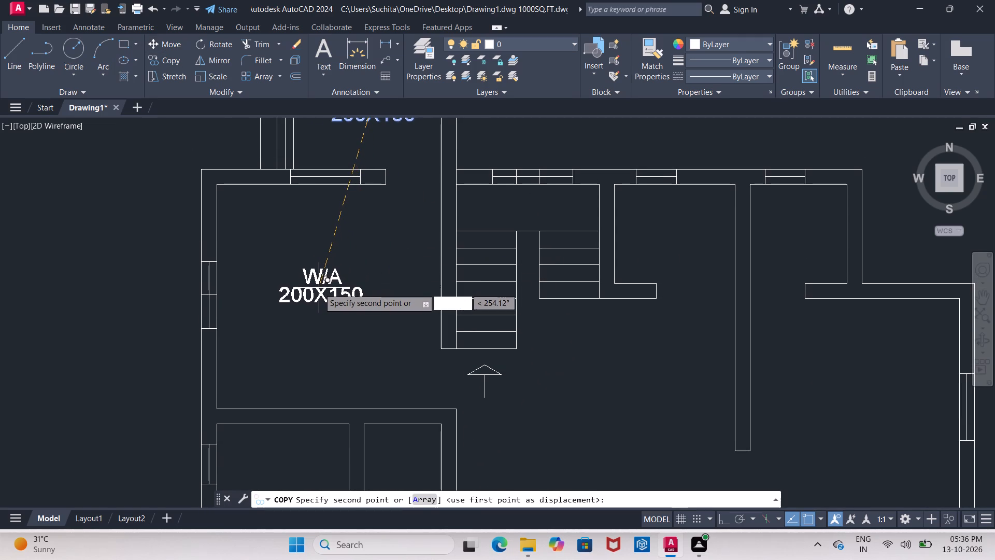
left_click(319, 288)
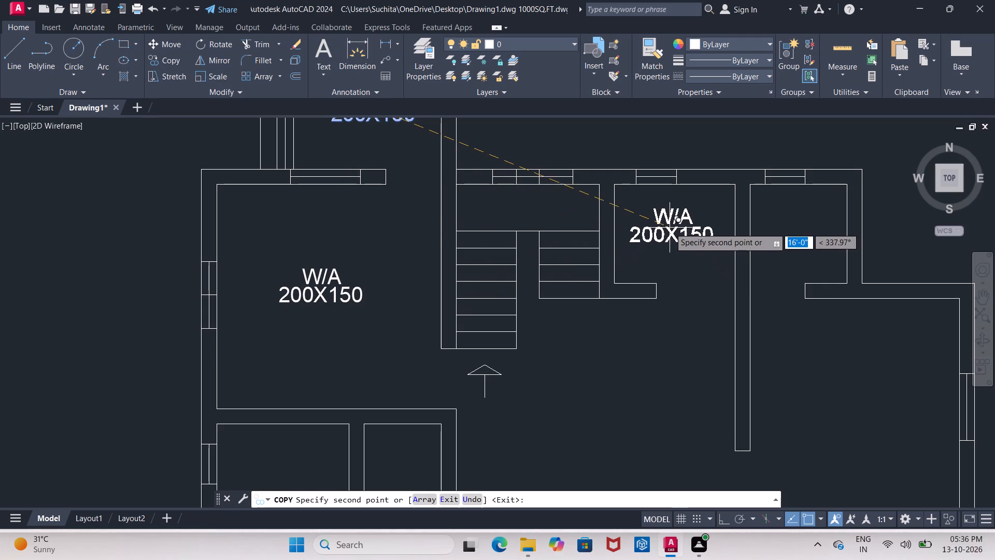
left_click(670, 228)
middle_click_drag(800, 237, 695, 227)
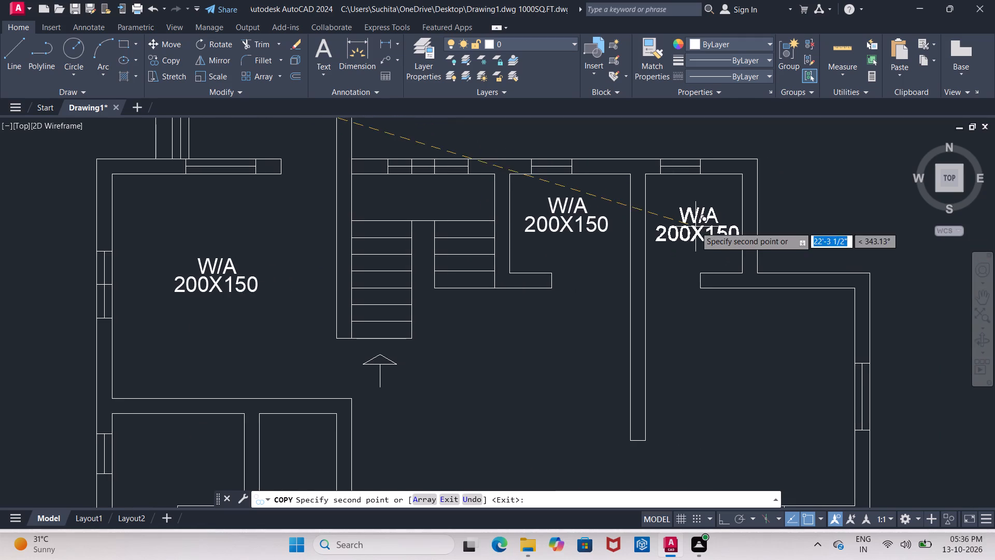
left_click(694, 214)
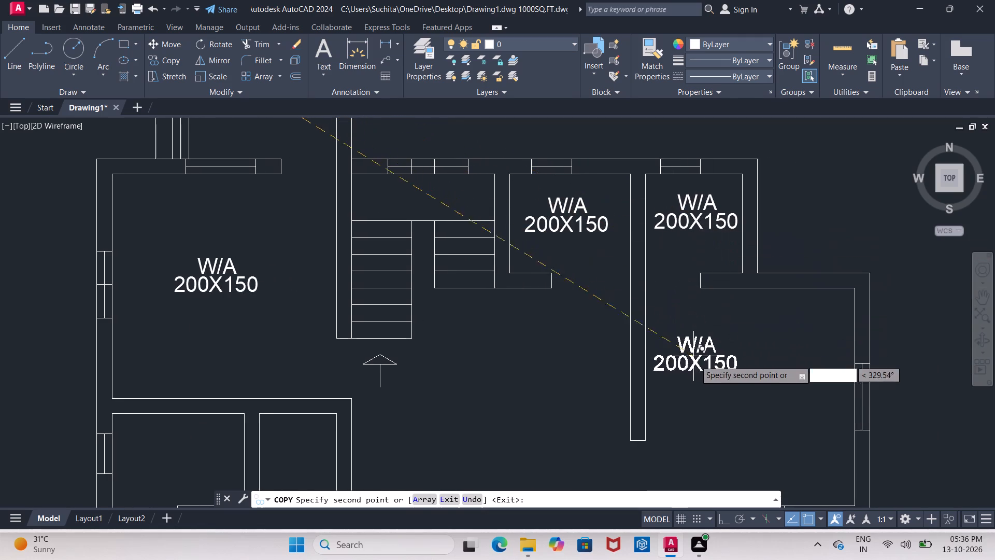
middle_click_drag(717, 375, 680, 297)
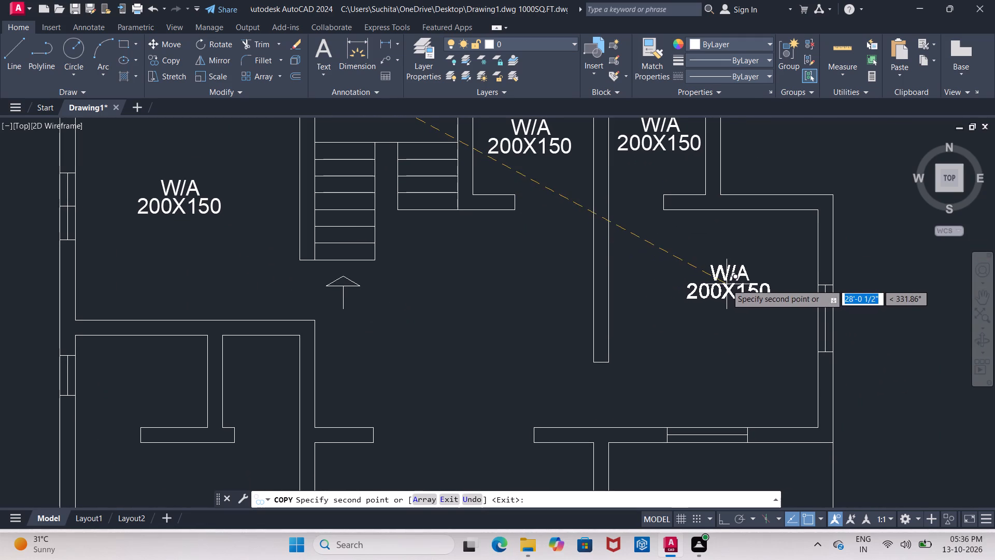
left_click(727, 284)
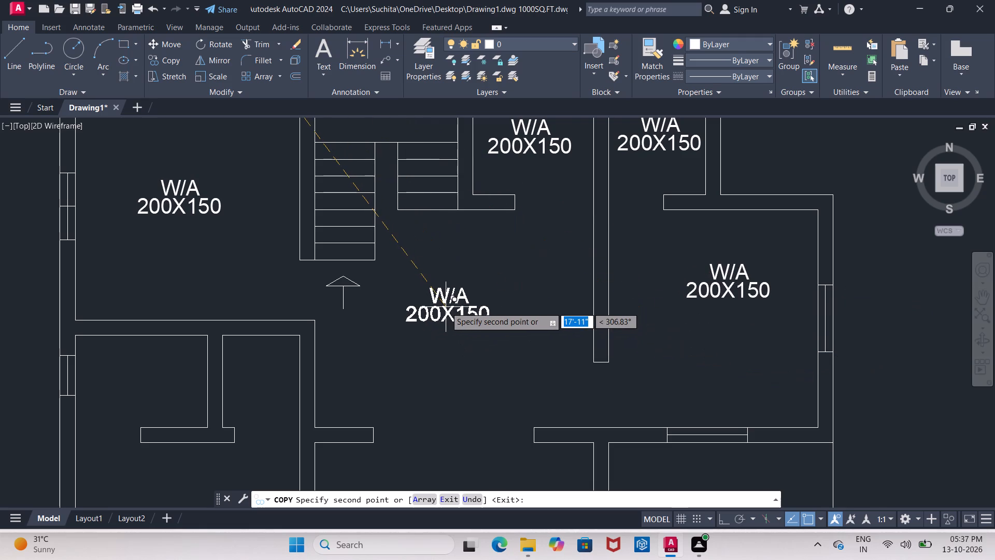
left_click(445, 303)
Copy the W/A 200X150 label into the small west room, the southwest room, the south-central room, the southeast area and the south porch.
middle_click_drag(405, 376, 590, 279)
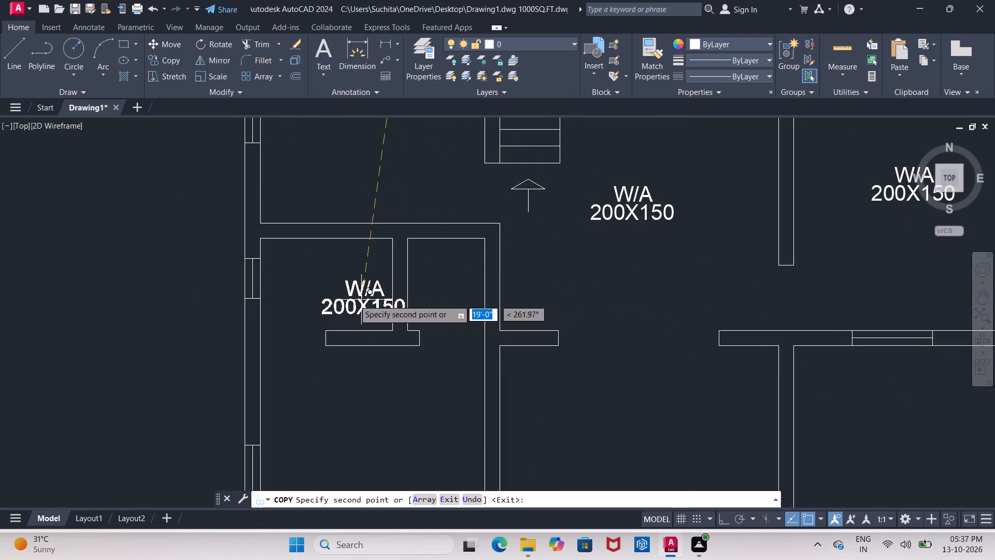
left_click(329, 280)
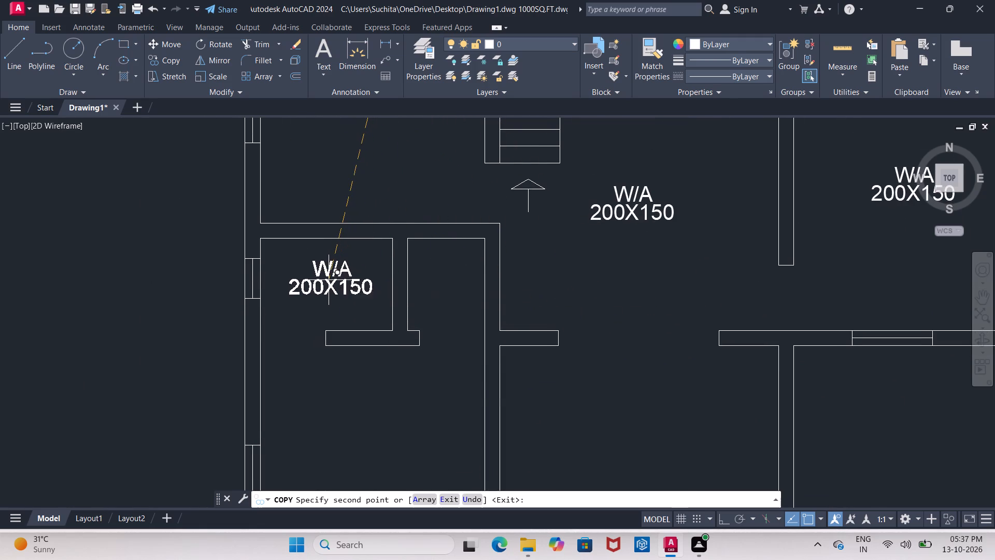
middle_click_drag(405, 378, 420, 304)
scroll(420, 304, "down", 1)
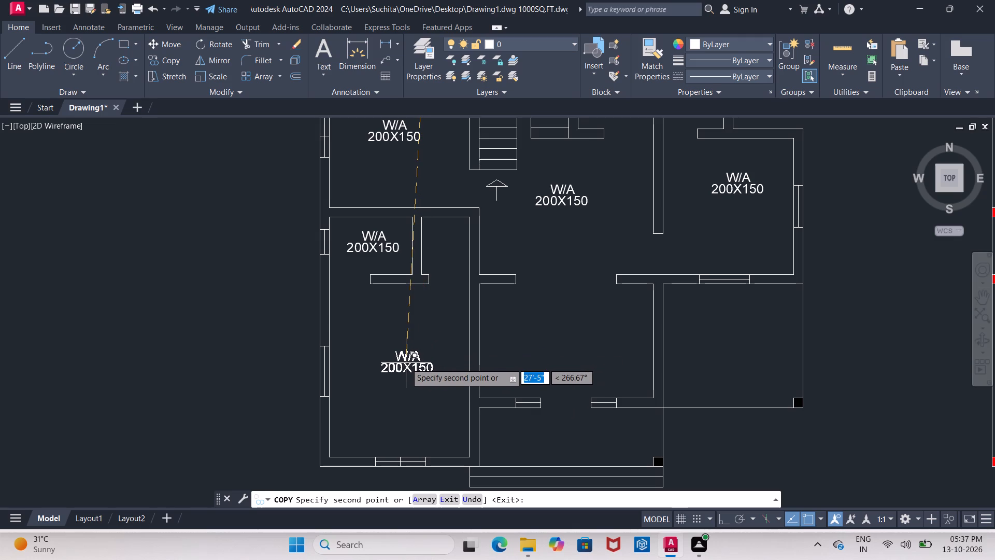
left_click(393, 358)
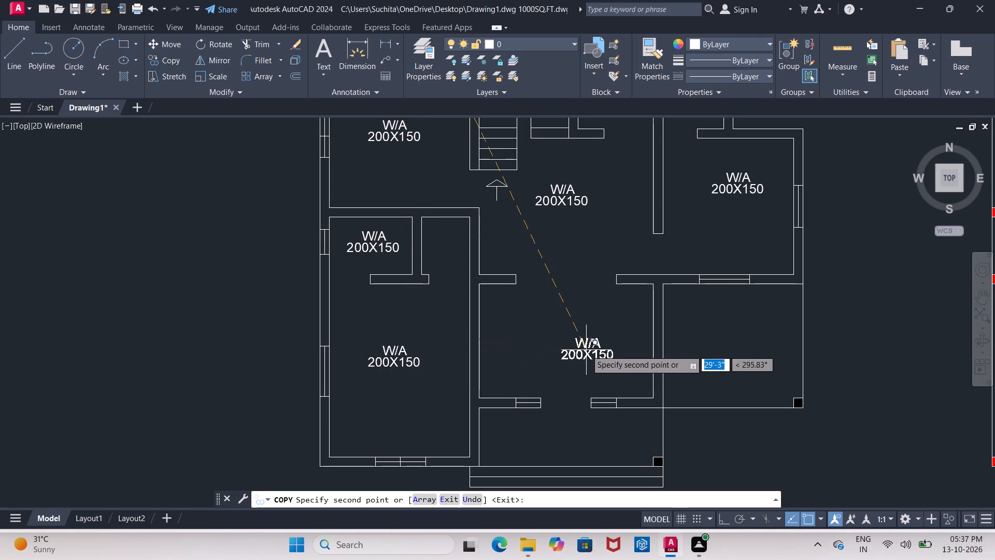
left_click(559, 343)
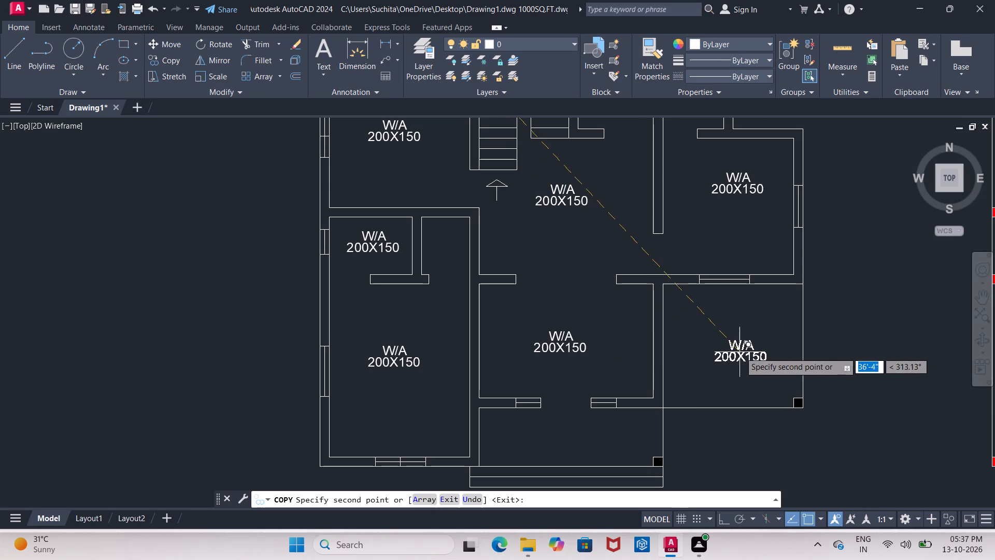
left_click(730, 341)
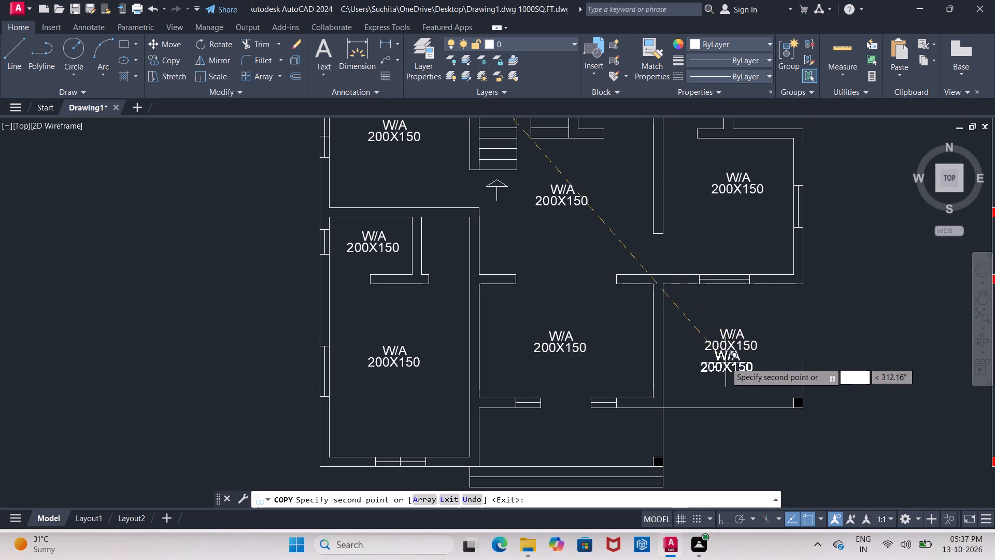
middle_click_drag(725, 368, 721, 278)
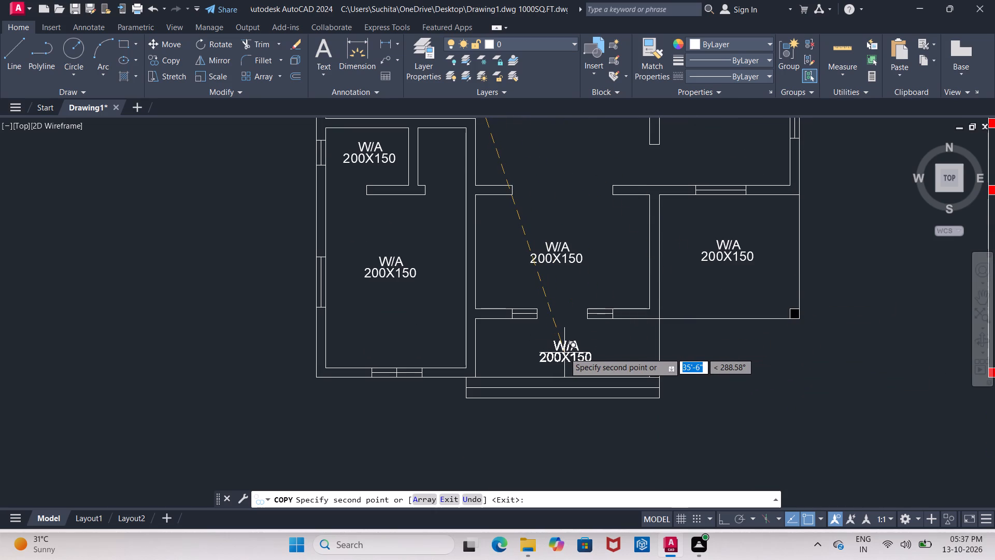
left_click(564, 353)
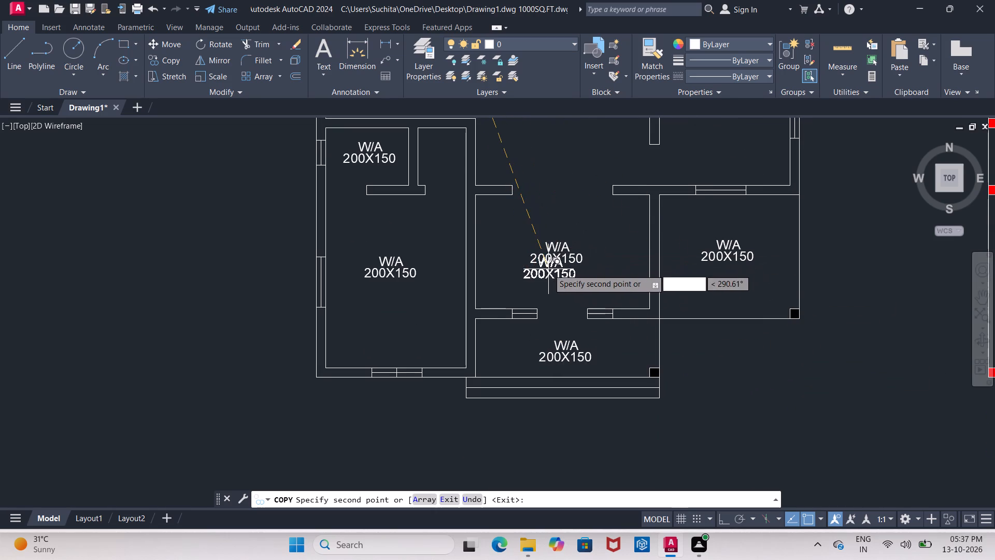
key("Escape")
Extend the hall's west wall line north, and both lines of the short wall stub at its southern end west across the wall.
middle_click_drag(511, 178, 518, 262)
scroll(518, 260, "up", 1)
middle_click_drag(515, 249, 516, 287)
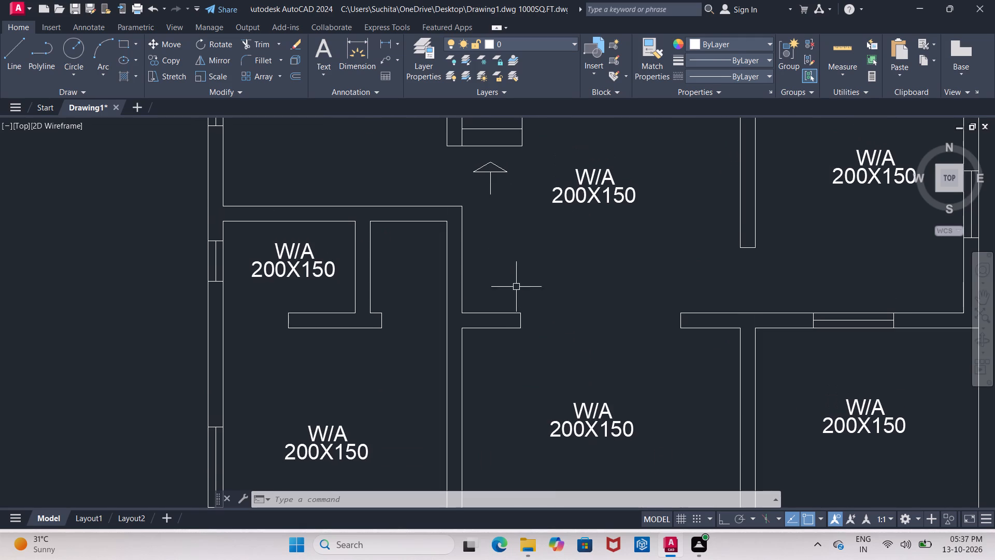
key("Escape")
type("EX")
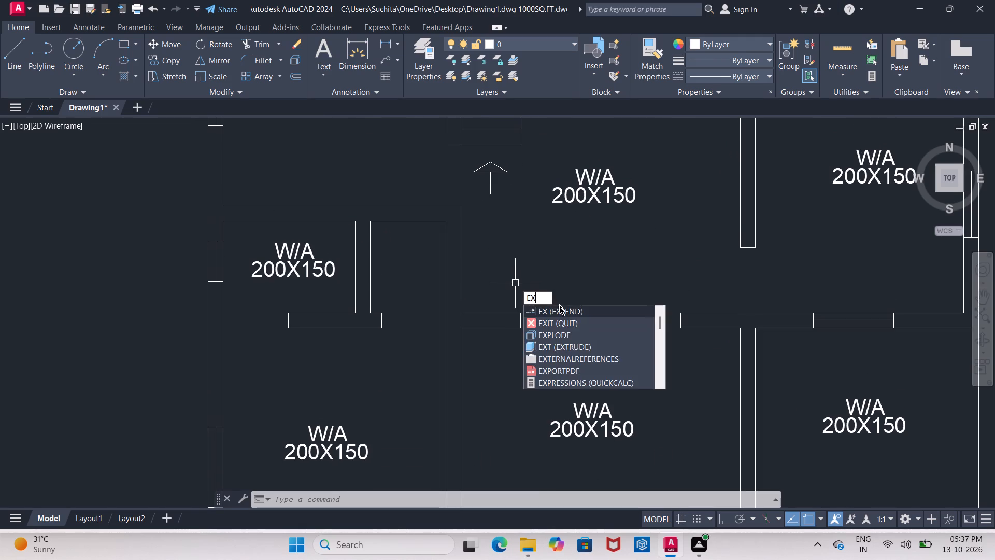
left_click(560, 309)
left_click(444, 240)
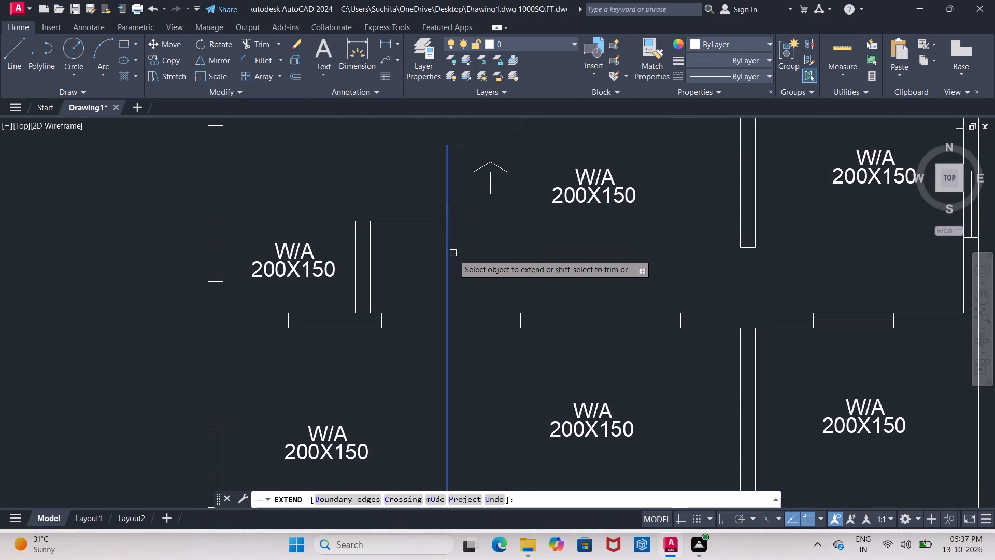
left_click(489, 313)
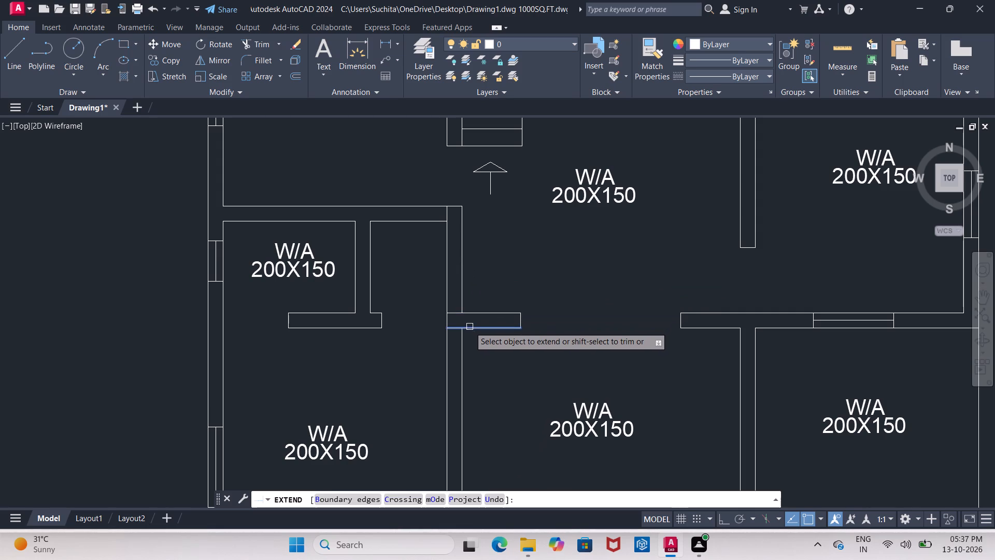
left_click(470, 327)
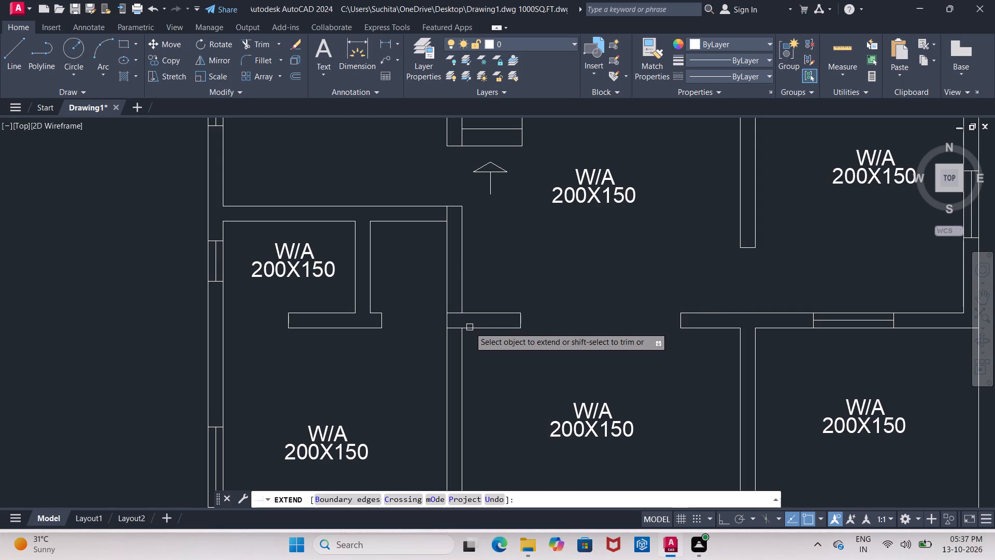
key("Escape")
Trim the hall's west wall lines between the two horizontal walls and their leftover ends, opening a passage south of the stair arrow.
type("TR")
left_click(526, 287)
left_click(460, 286)
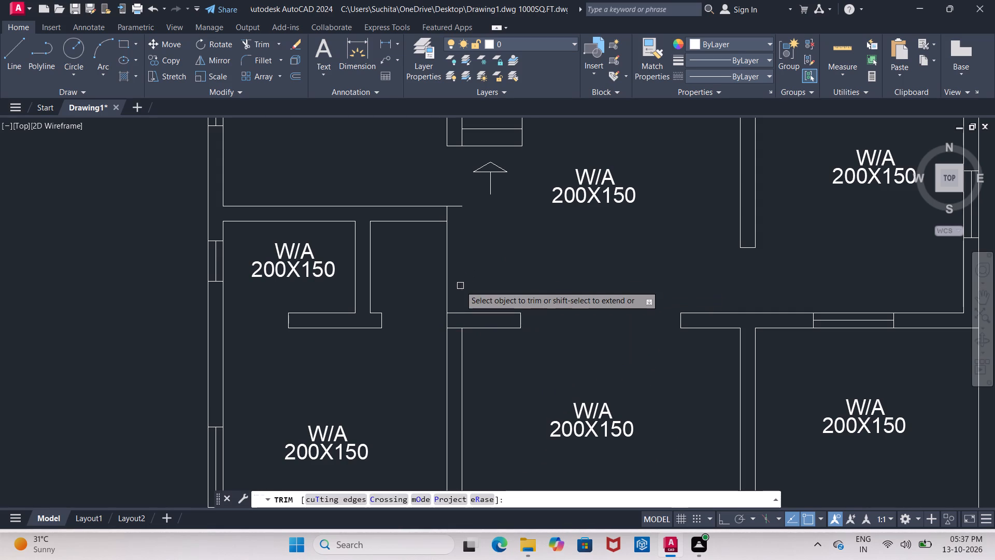
left_click(444, 293)
left_click(463, 206)
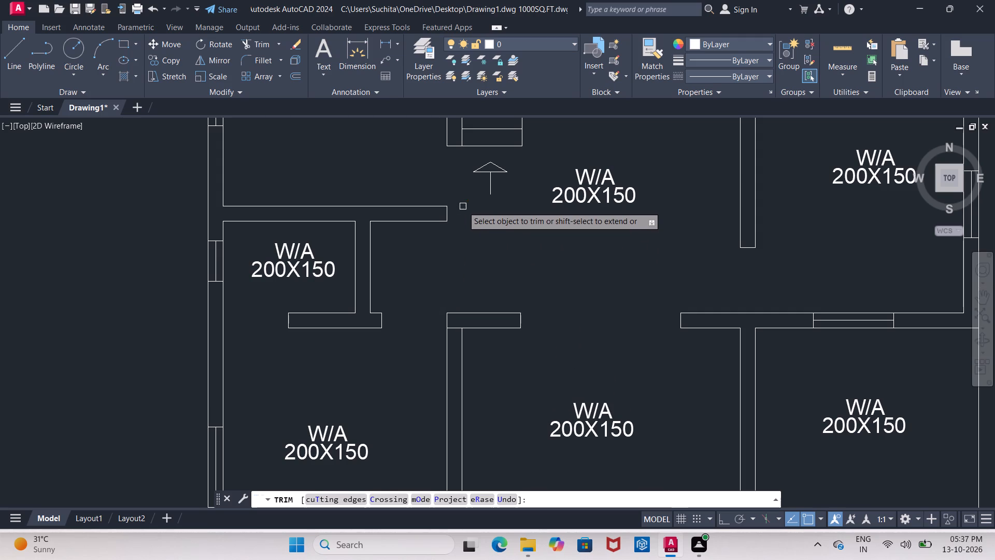
left_click(455, 330)
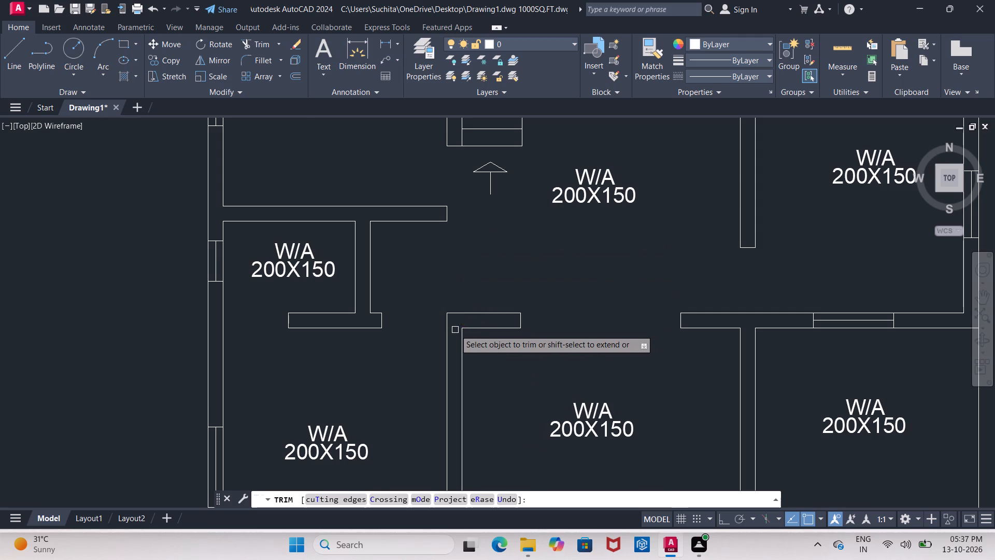
Examine the floor plan around the new wall opening and the placed room labels.
scroll(468, 277, "down", 3)
scroll(469, 278, "up", 1)
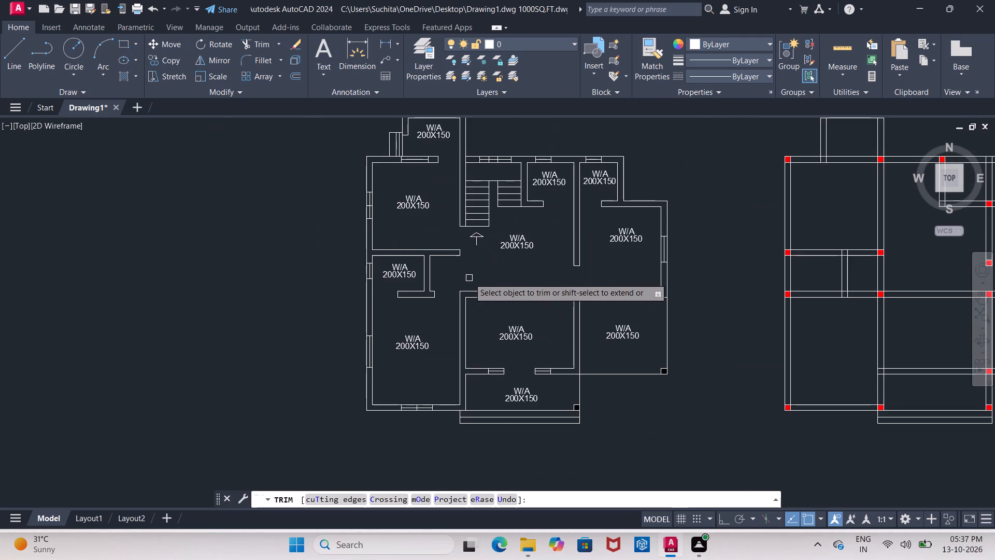
scroll(469, 278, "up", 1)
middle_click_drag(469, 278, 417, 273)
scroll(417, 273, "down", 1)
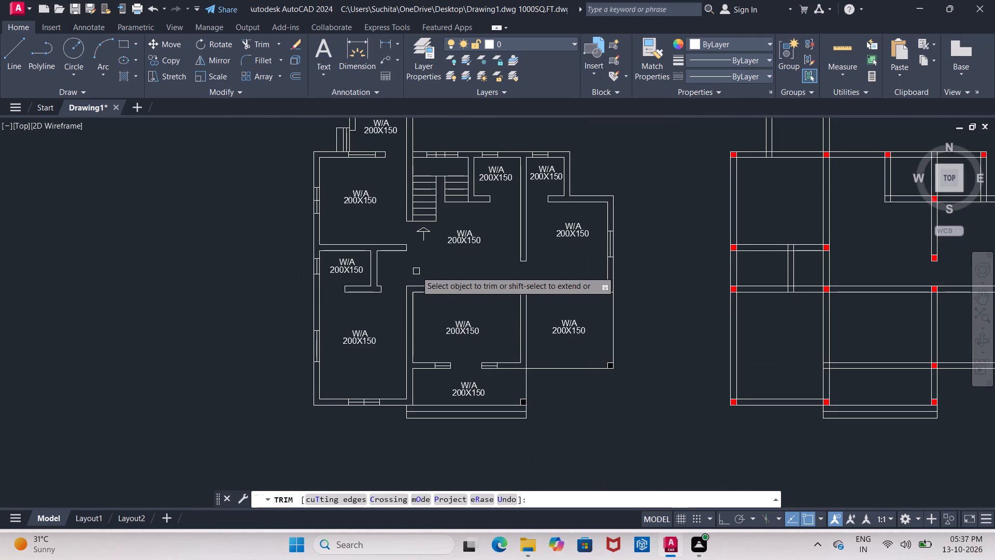
middle_click_drag(416, 271, 400, 270)
scroll(400, 270, "up", 1)
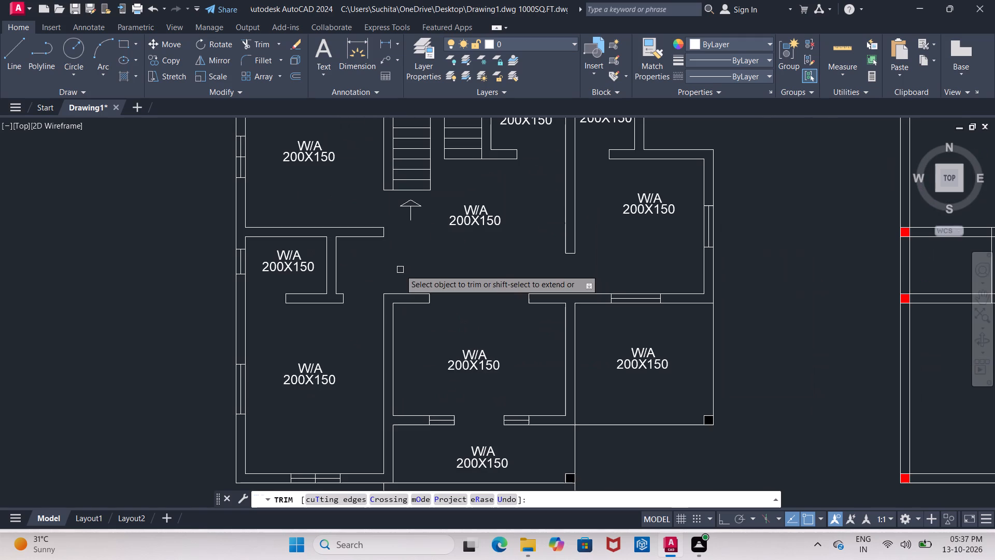
scroll(400, 270, "down", 1)
scroll(400, 270, "up", 1)
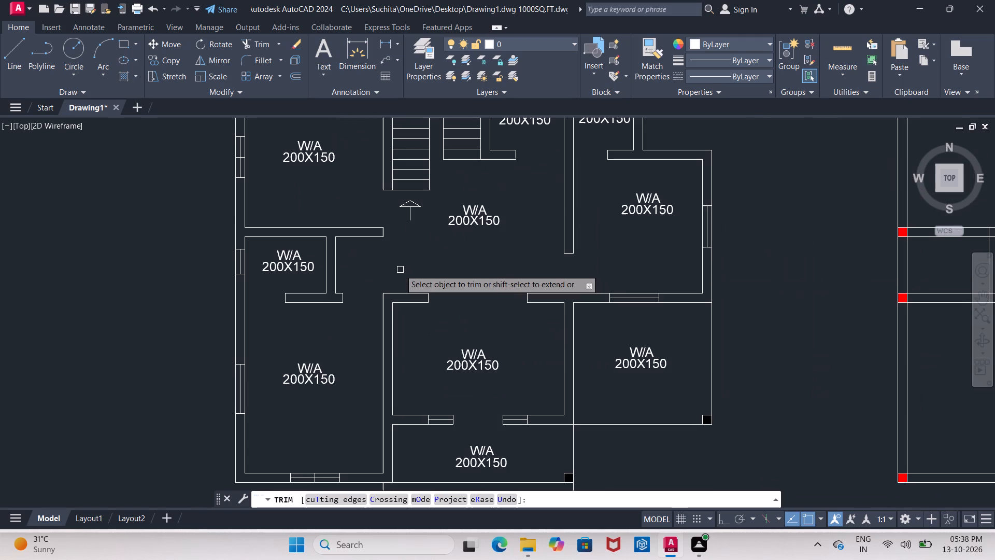
key("Escape")
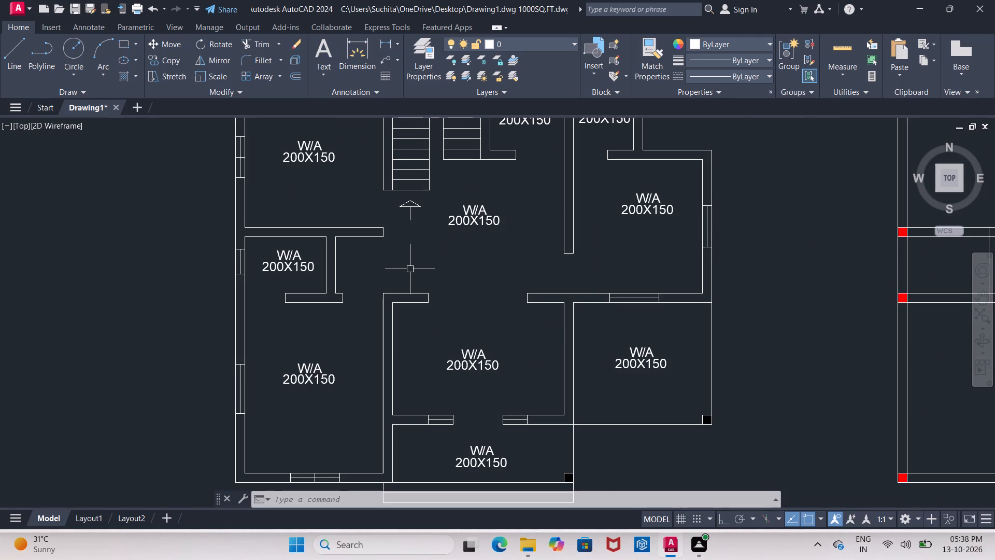
Copy the south-central room's W/A 200X150 label into its opening to the central hall and into the opening between hall and east room.
left_click(445, 340)
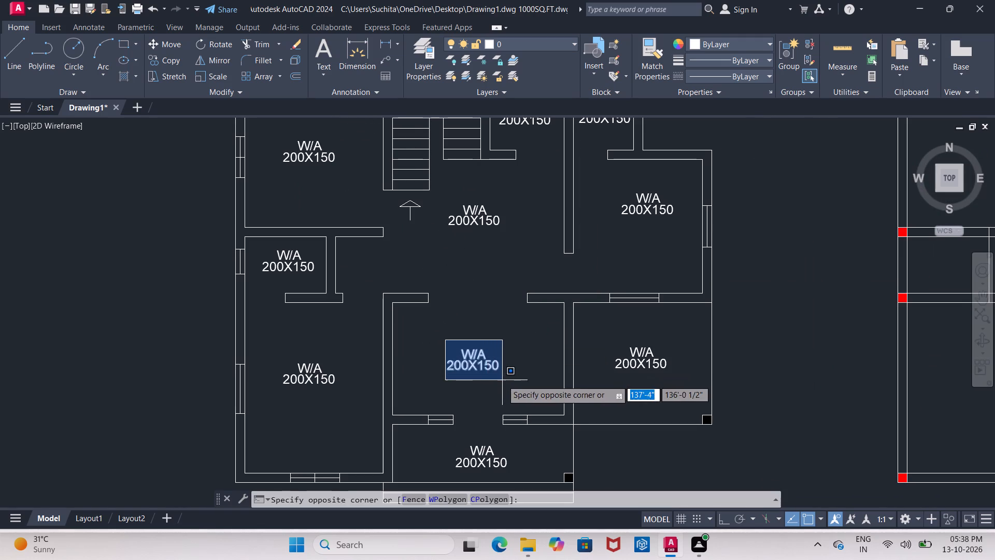
left_click(502, 380)
left_click(174, 58)
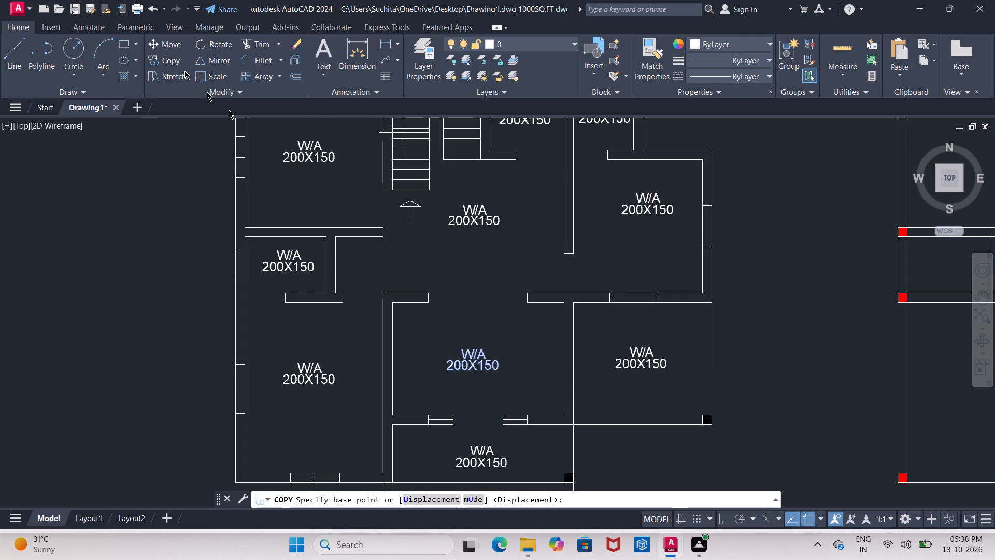
left_click(471, 361)
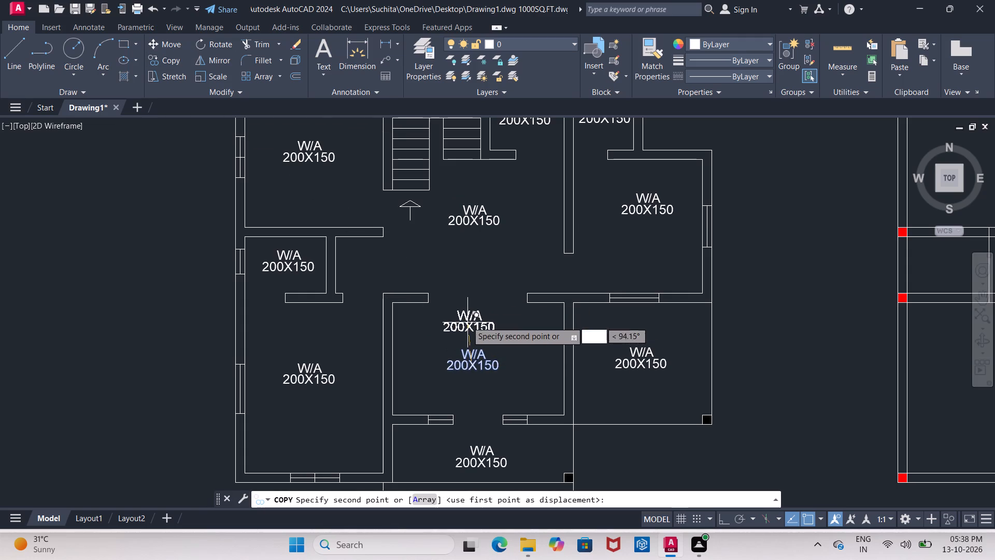
left_click(473, 296)
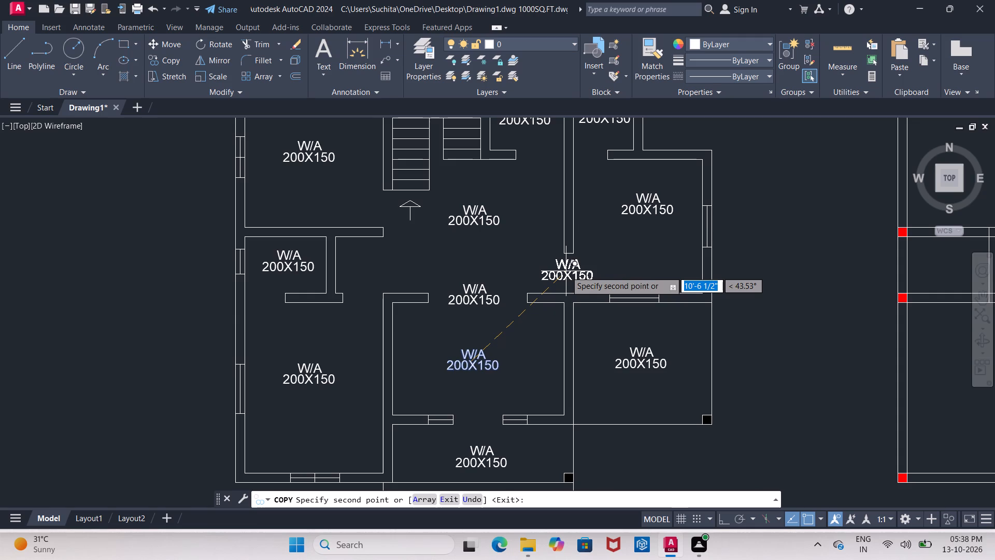
left_click(566, 271)
Copy the W/A 200X150 label outside the staircase window, the adjacent small north room's window and the east room's east window.
middle_click_drag(511, 246, 511, 262)
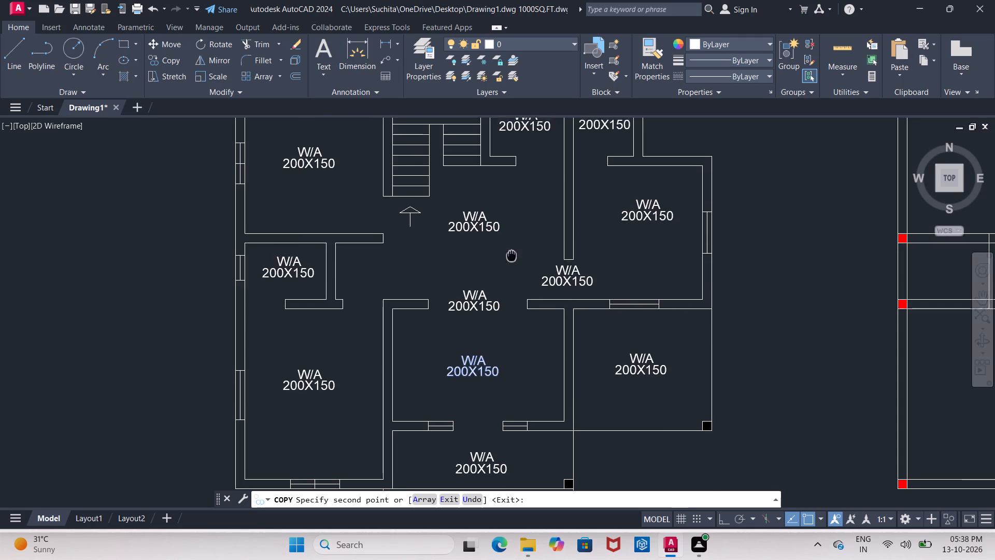
middle_click_drag(511, 262, 517, 319)
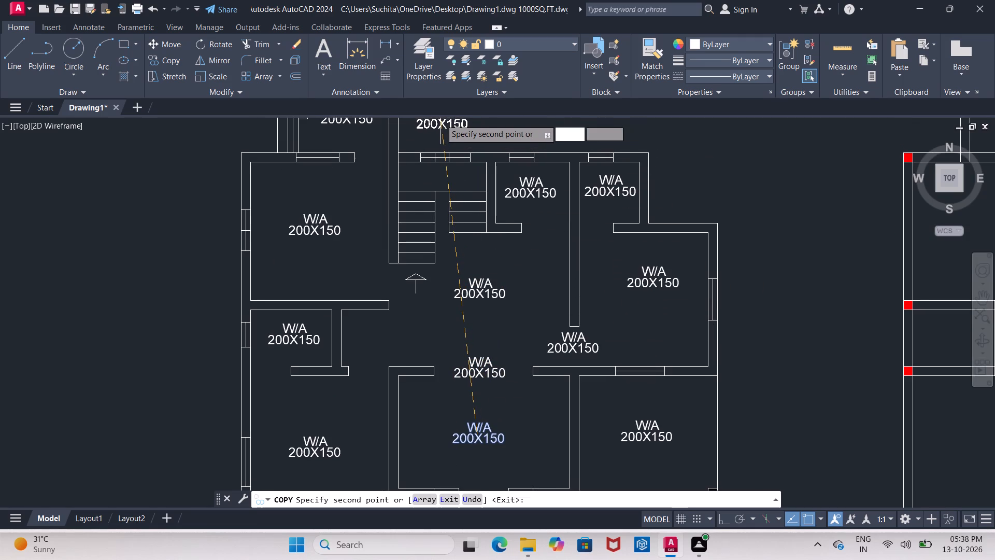
scroll(440, 134, "up", 1)
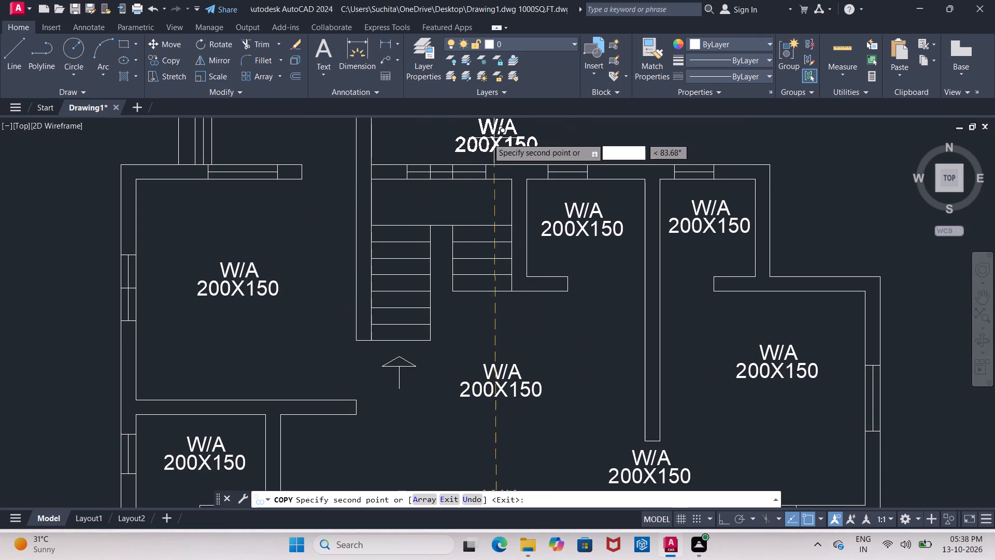
left_click(446, 137)
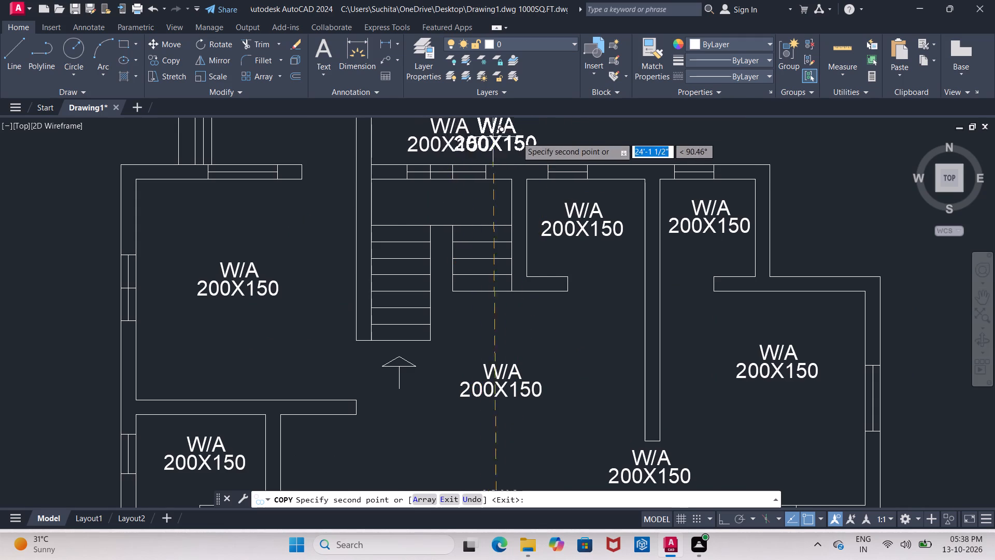
left_click(570, 143)
middle_click_drag(548, 203, 548, 192)
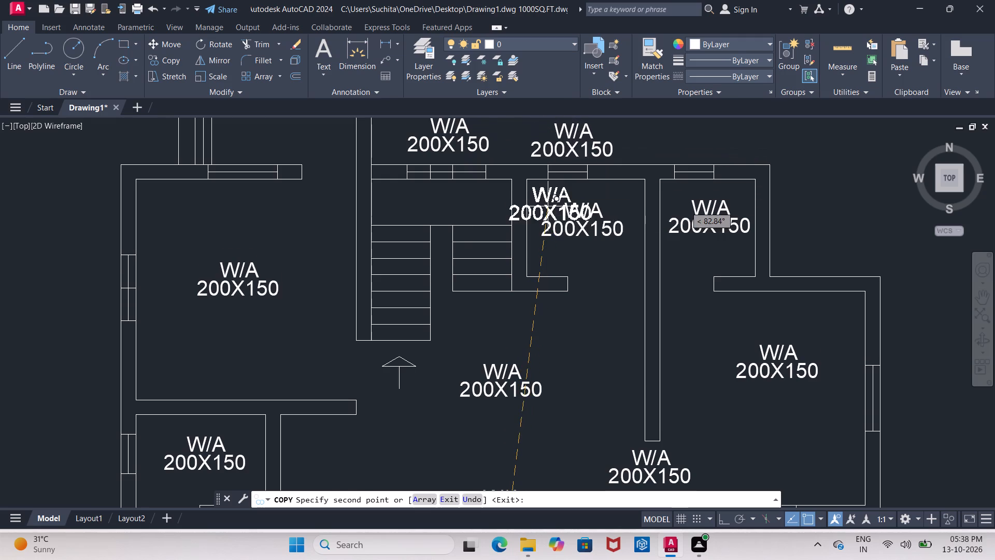
middle_click_drag(548, 192, 576, 135)
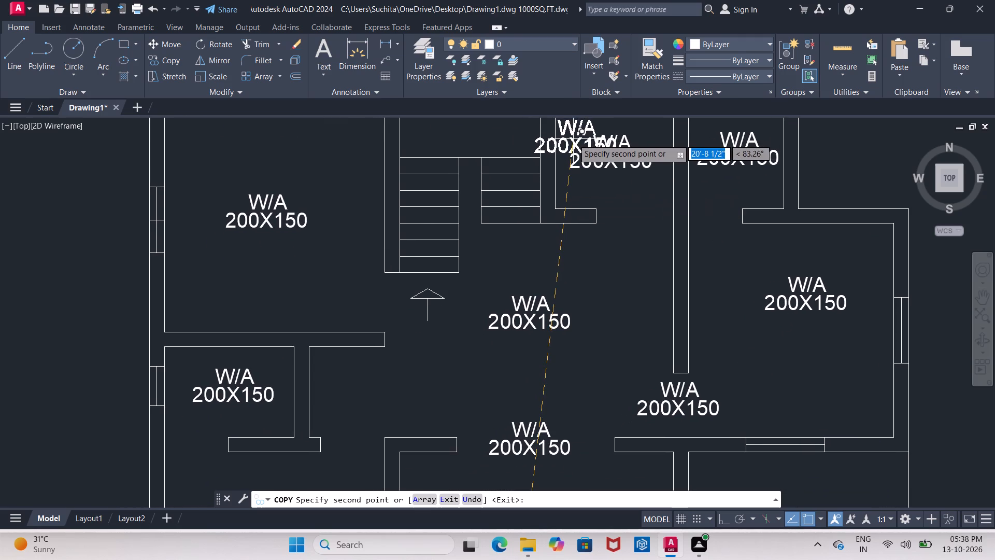
middle_click_drag(689, 209, 503, 122)
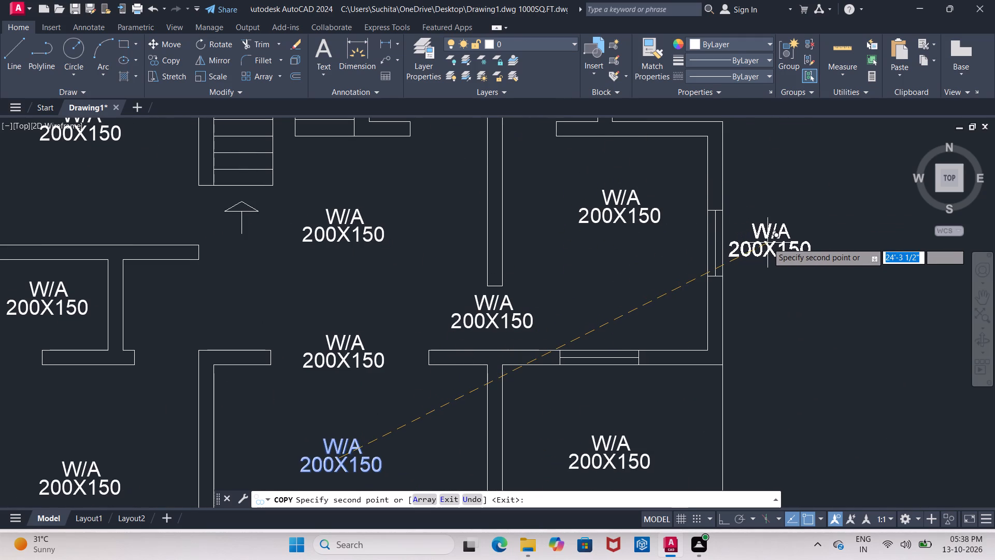
left_click(774, 240)
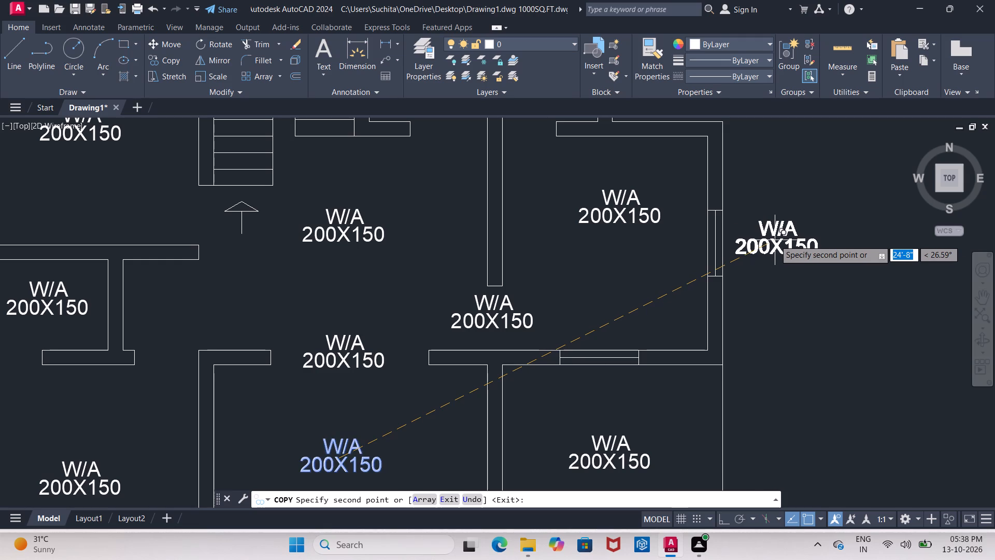
Copy the W/A 200X150 label below the window east of the south-central room's entrance, and into the entrance opening itself.
middle_click_drag(666, 329, 722, 162)
middle_click_drag(571, 300, 570, 291)
scroll(570, 297, "down", 1)
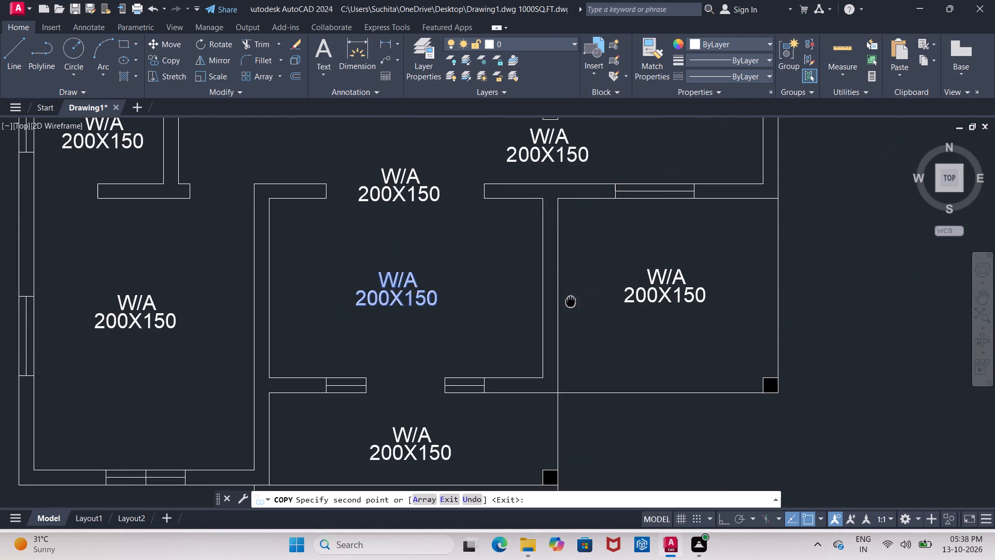
middle_click_drag(570, 291, 596, 192)
scroll(560, 255, "up", 1)
scroll(518, 266, "up", 2)
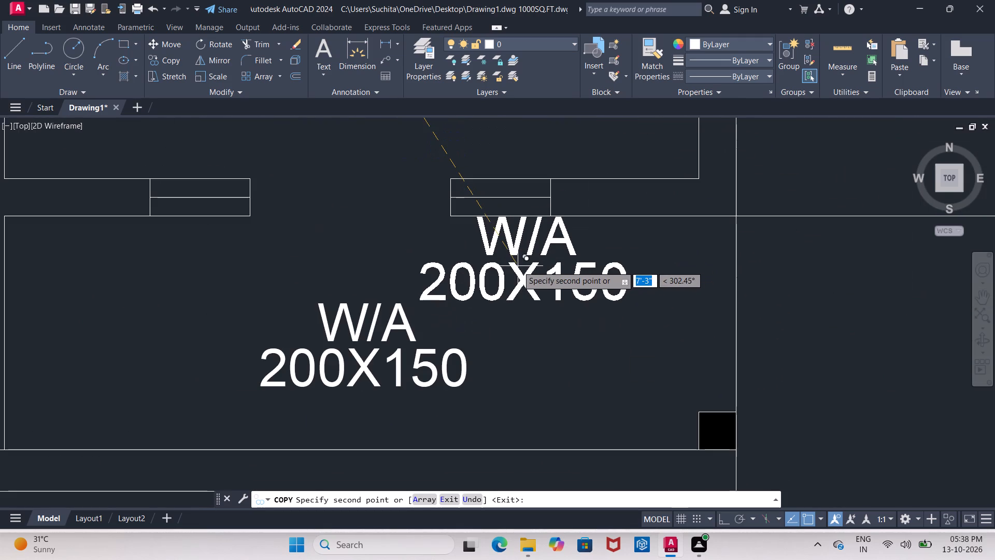
left_click(517, 268)
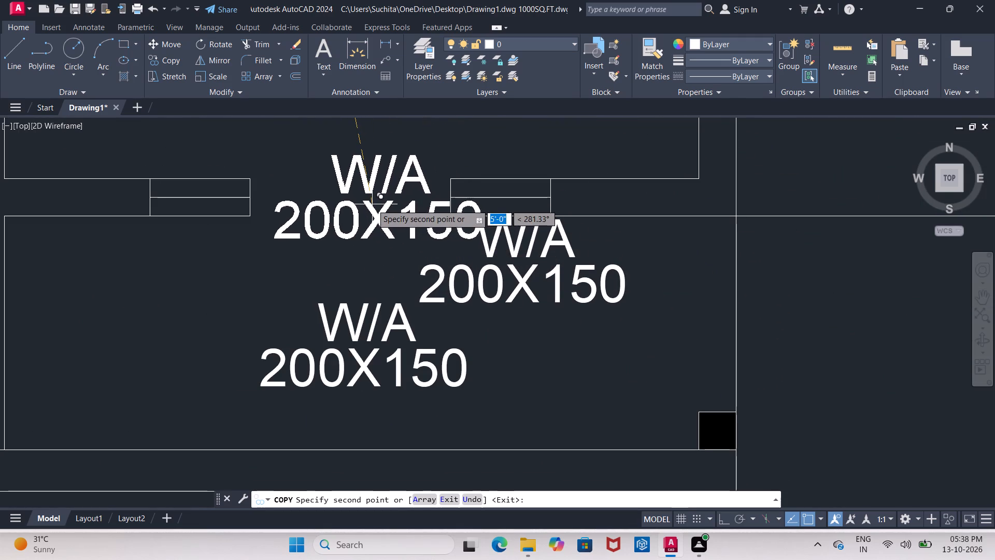
middle_click_drag(372, 204, 431, 277)
scroll(431, 277, "up", 1)
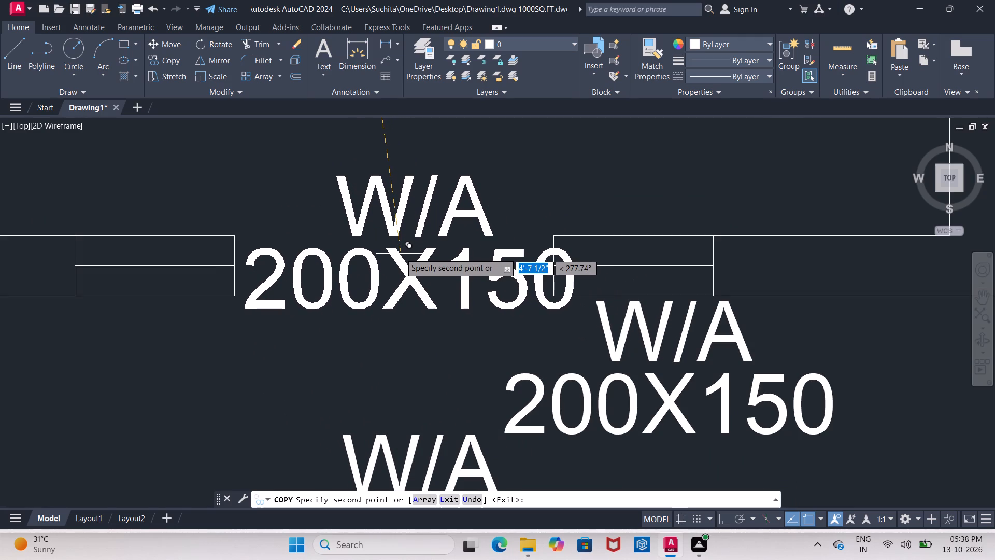
left_click(394, 250)
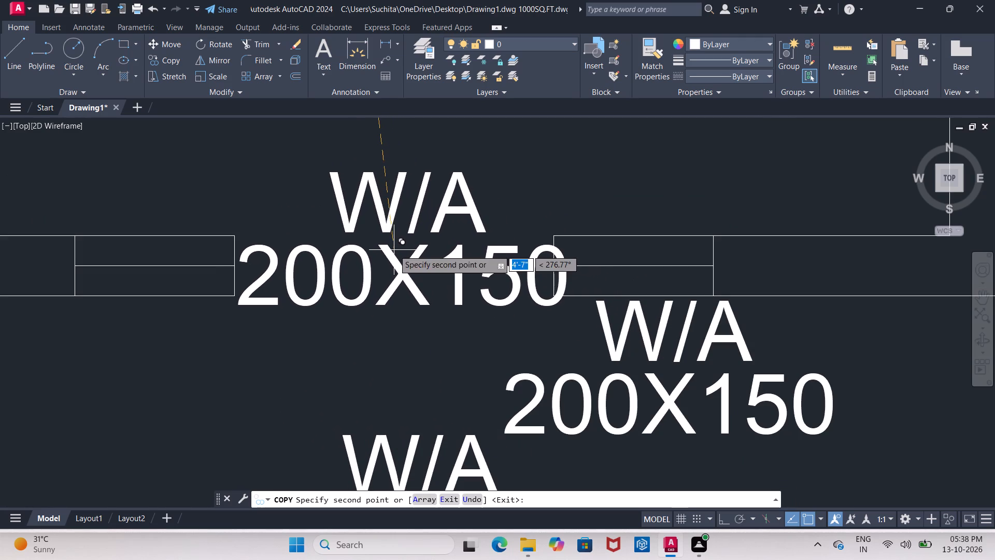
key("Escape")
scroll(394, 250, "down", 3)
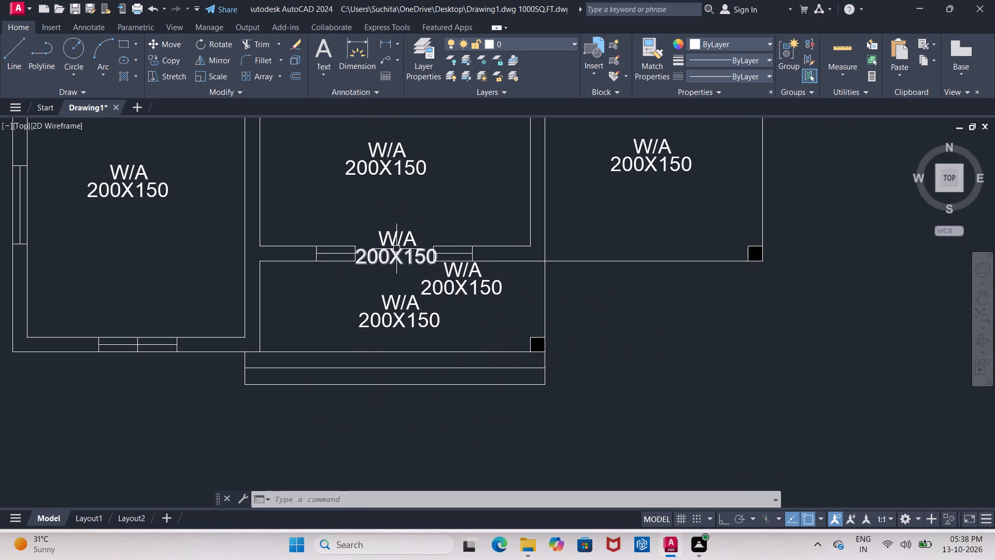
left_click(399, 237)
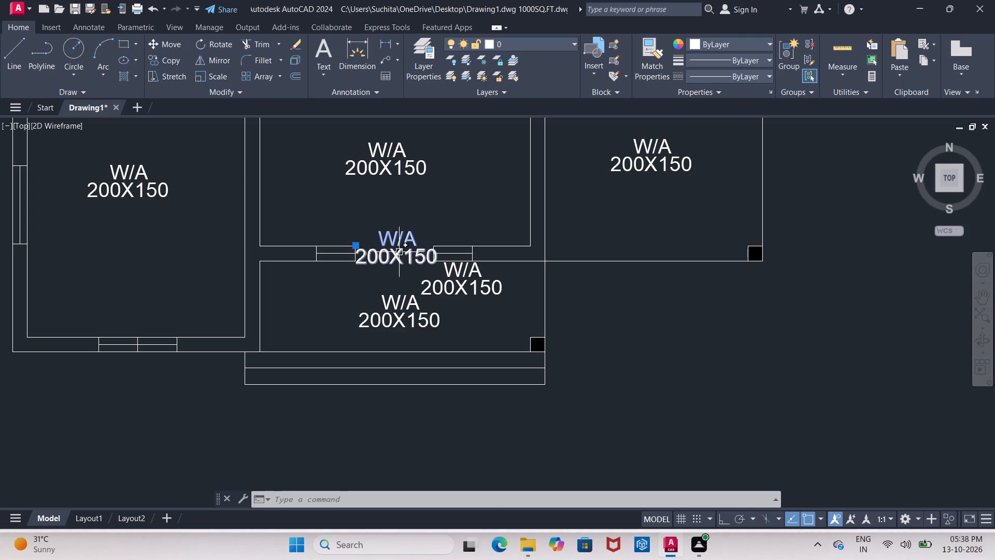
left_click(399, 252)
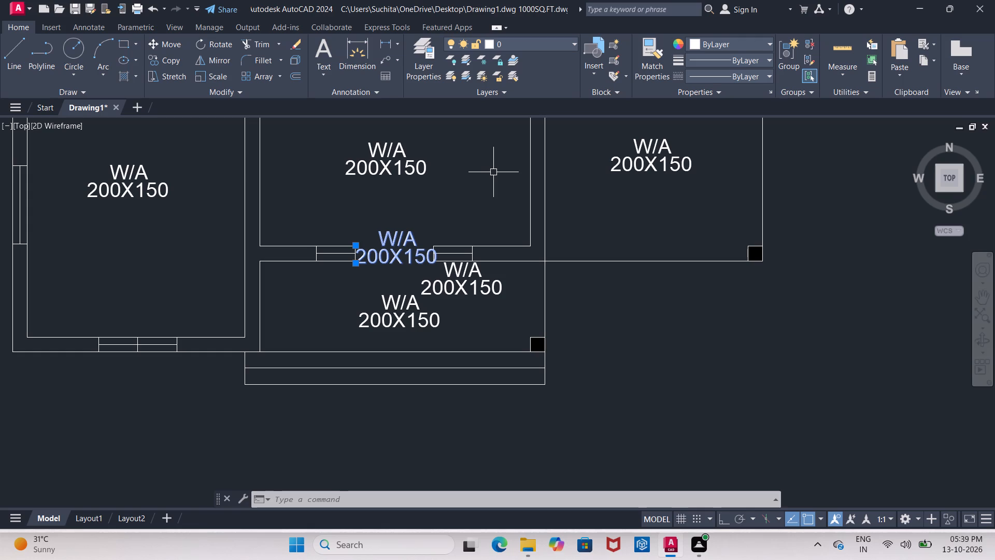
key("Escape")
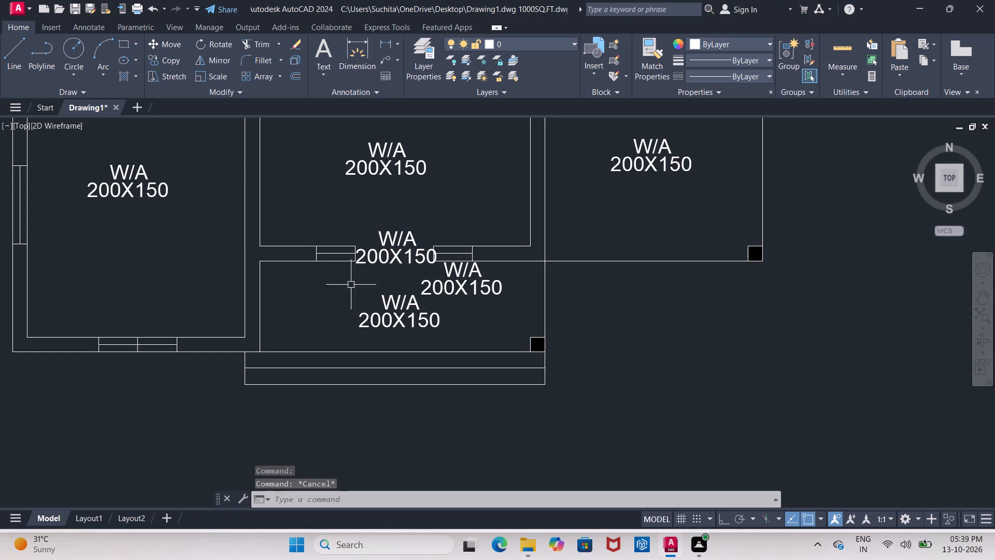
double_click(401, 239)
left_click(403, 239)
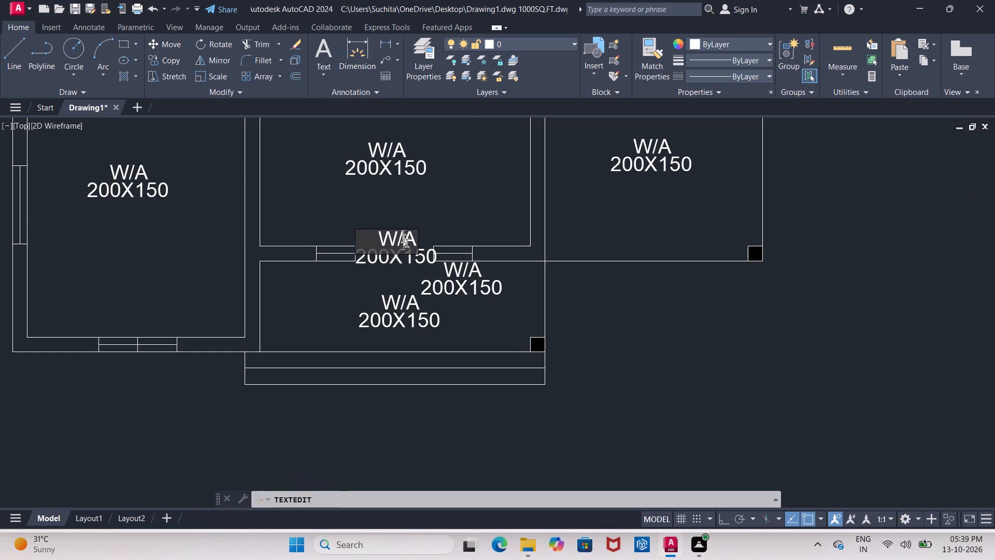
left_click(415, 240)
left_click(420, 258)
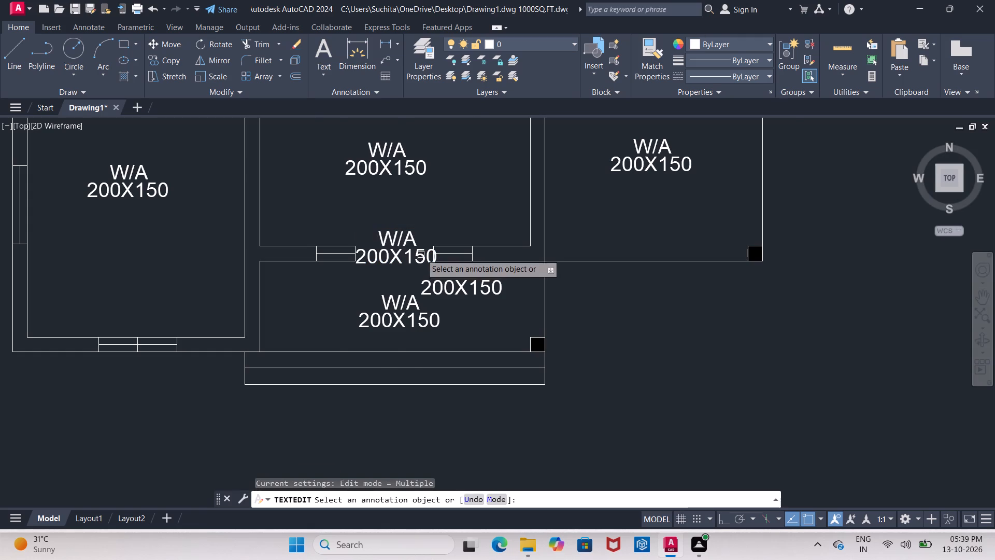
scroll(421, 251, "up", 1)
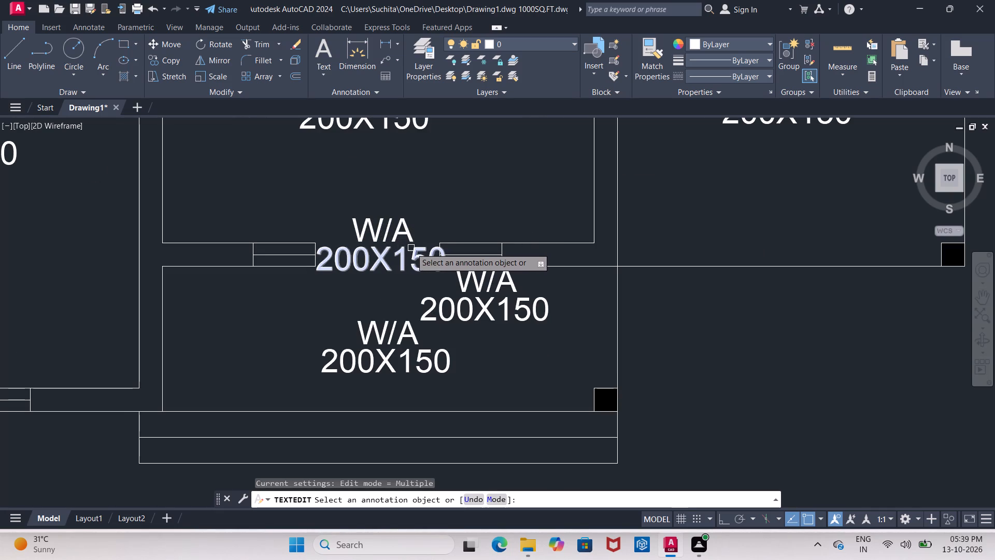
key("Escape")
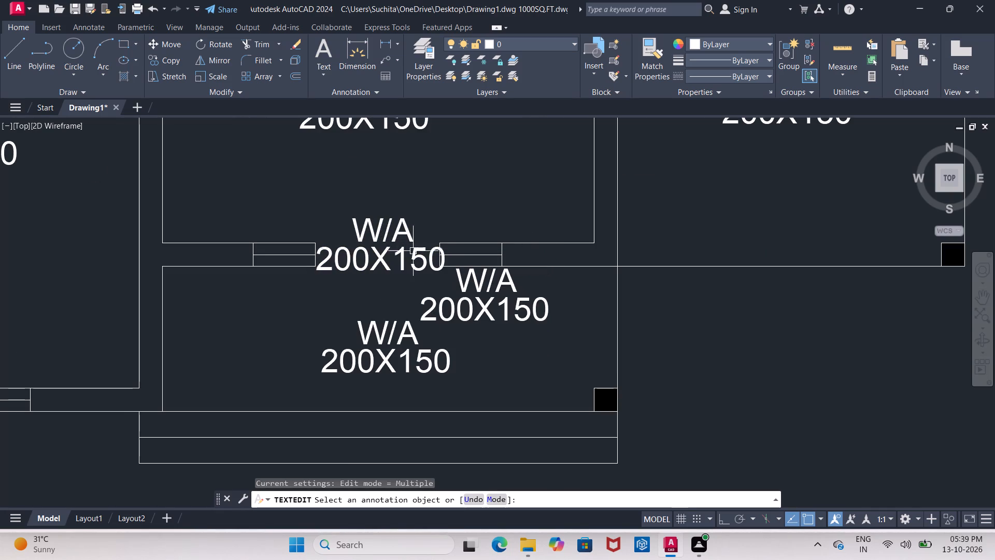
Change the W/A text in the south entrance opening to MD and delete the 200X150 line beneath it.
left_click(389, 230)
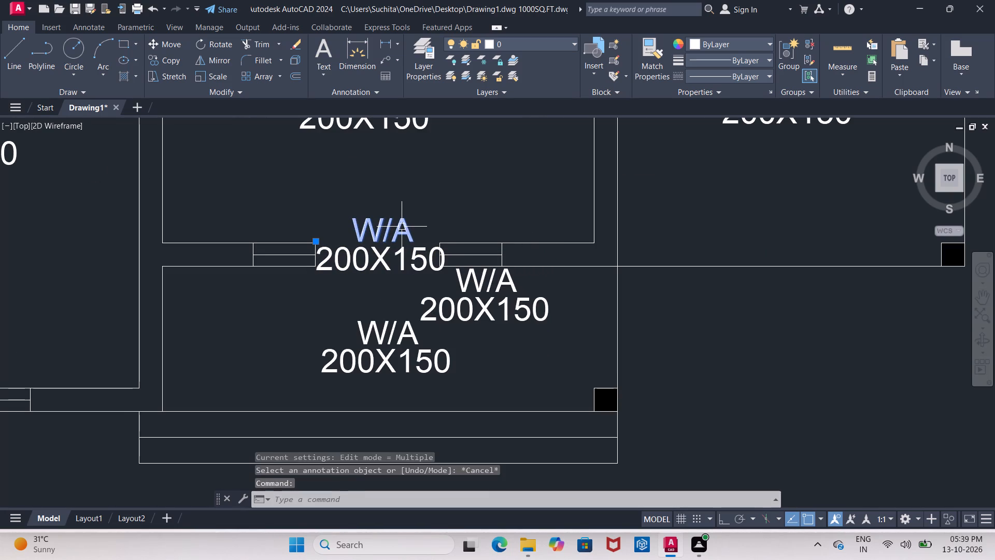
left_click(404, 227)
left_click(404, 227)
left_click(407, 225)
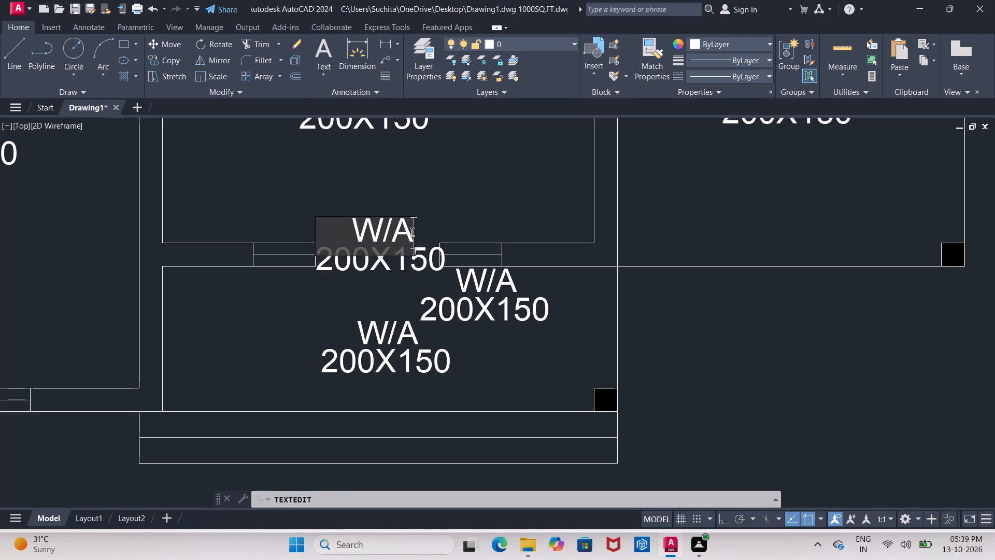
key("BackSpace")
key("BackSpace")
key("BackSpace")
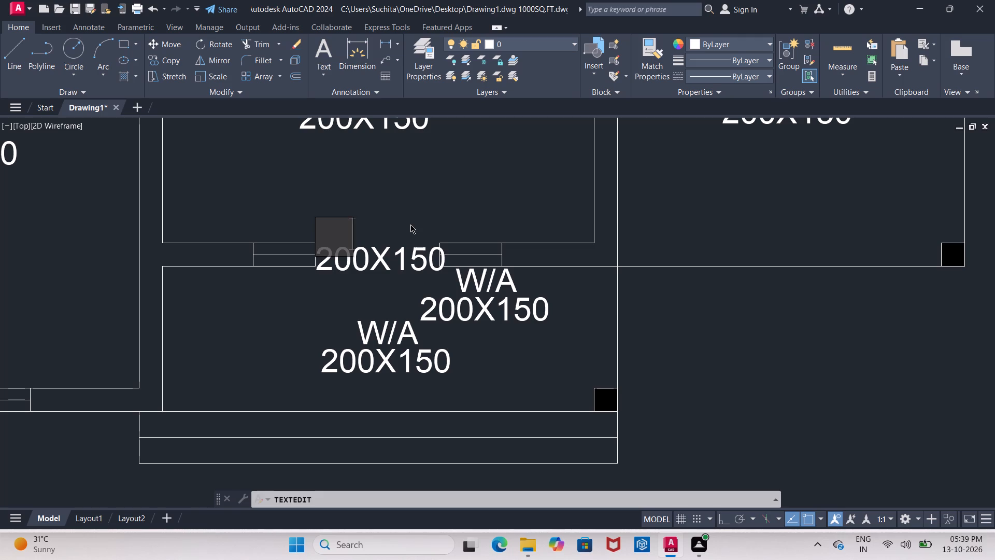
type("MD")
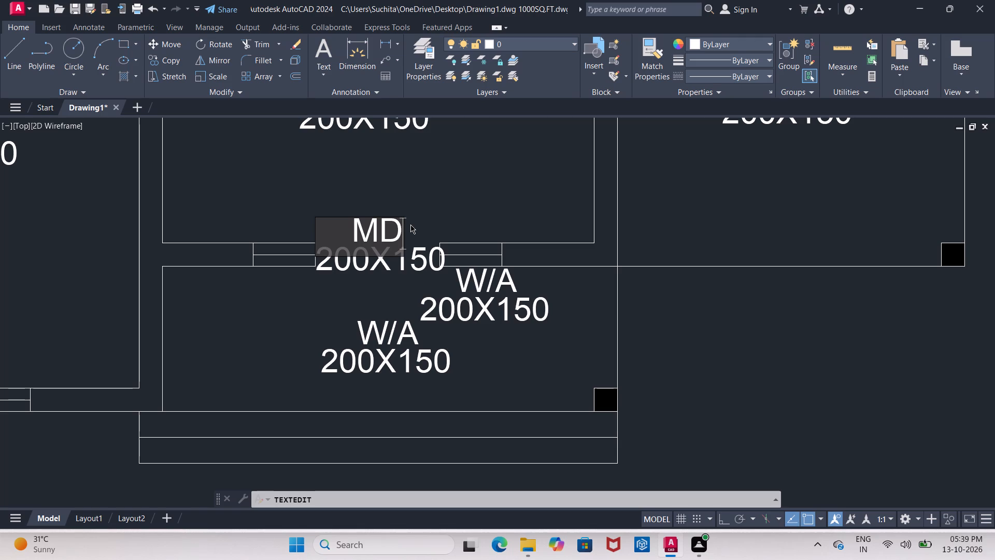
left_click(430, 221)
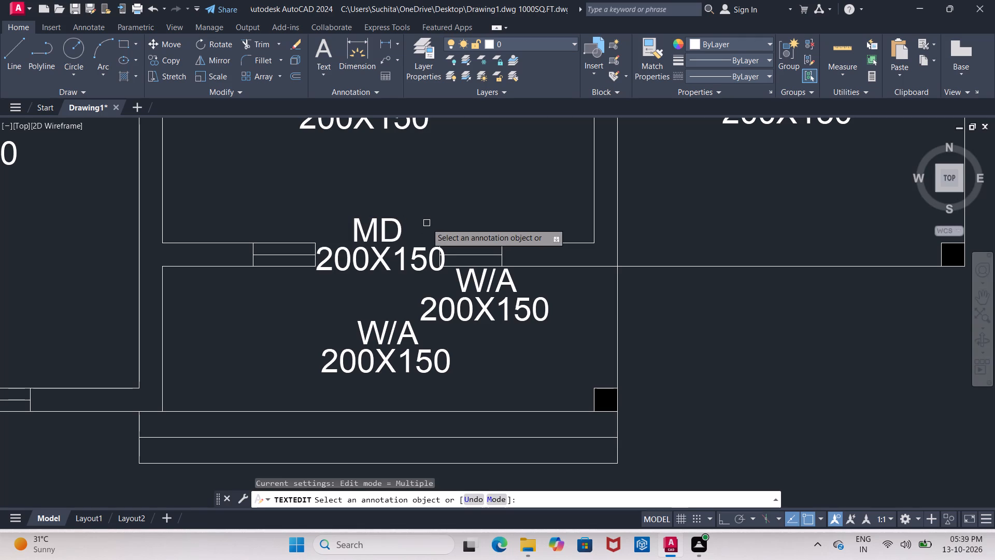
key("Escape")
left_click(403, 268)
key("Delete")
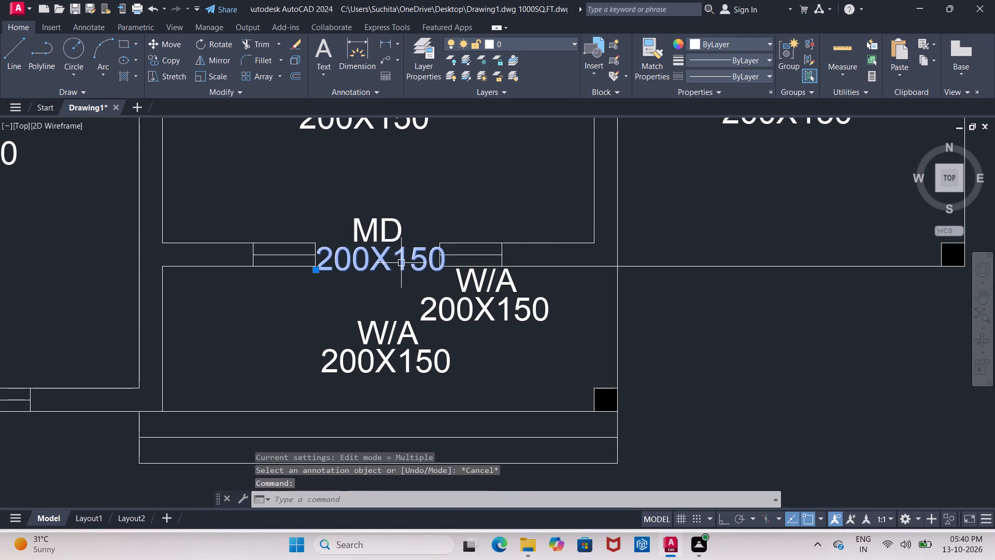
Change the W/A text below the window east of the entrance to W1 and delete its 200X150 line.
double_click(502, 285)
left_click(508, 284)
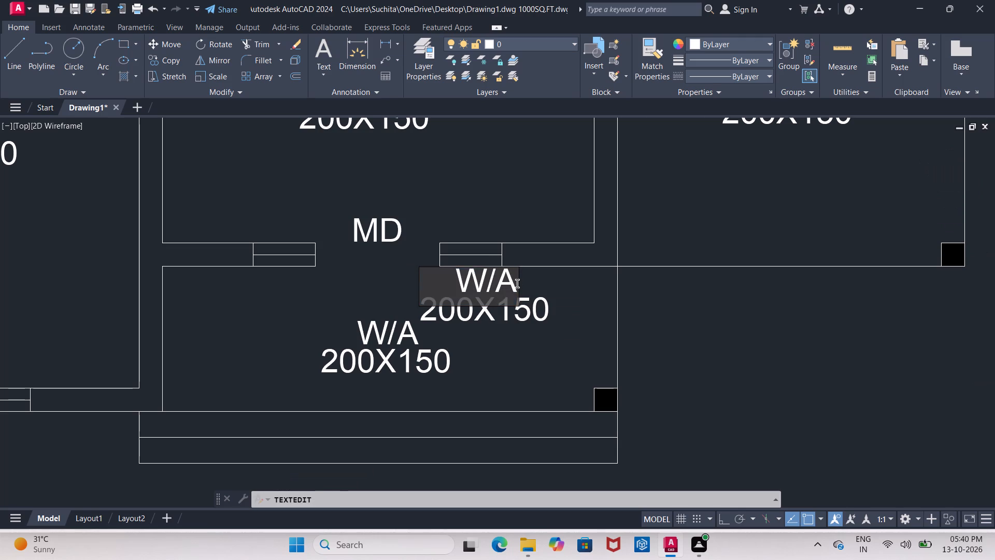
key("BackSpace")
key("BackSpace")
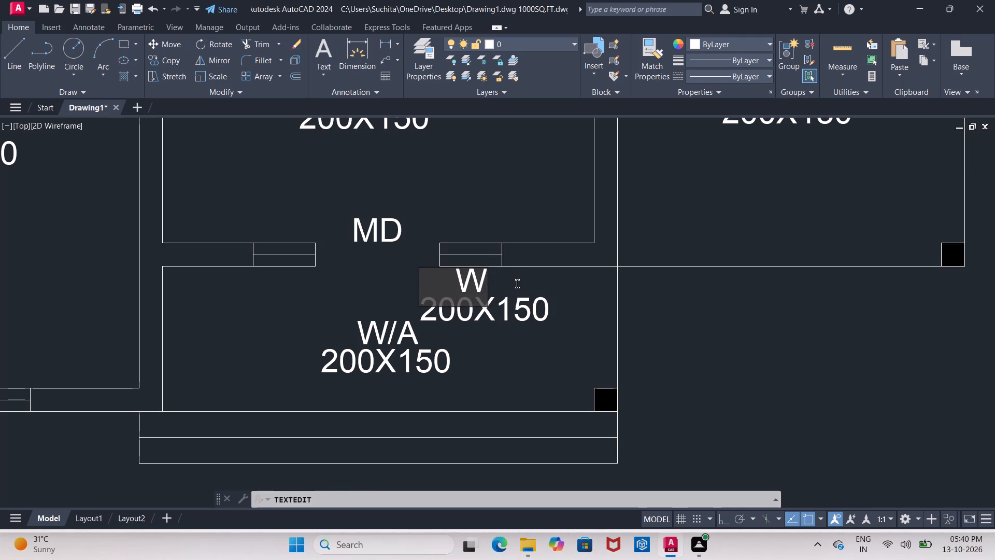
key("1")
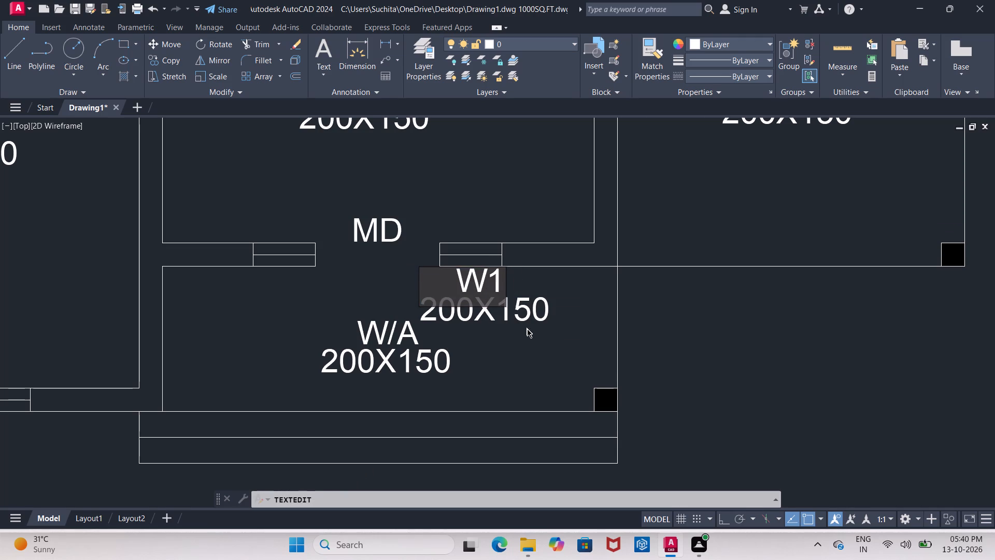
left_click(534, 357)
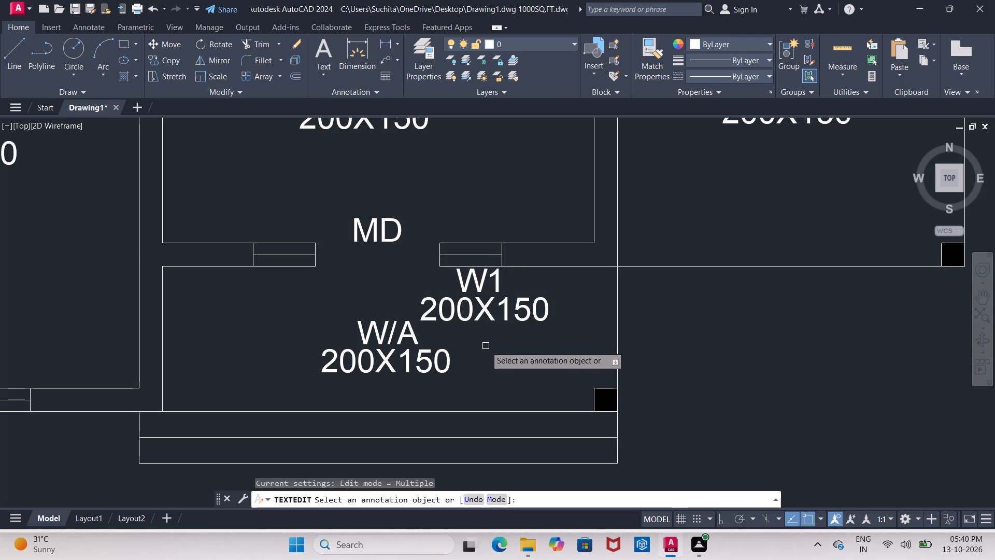
key("Escape")
key("Escape")
left_click(479, 310)
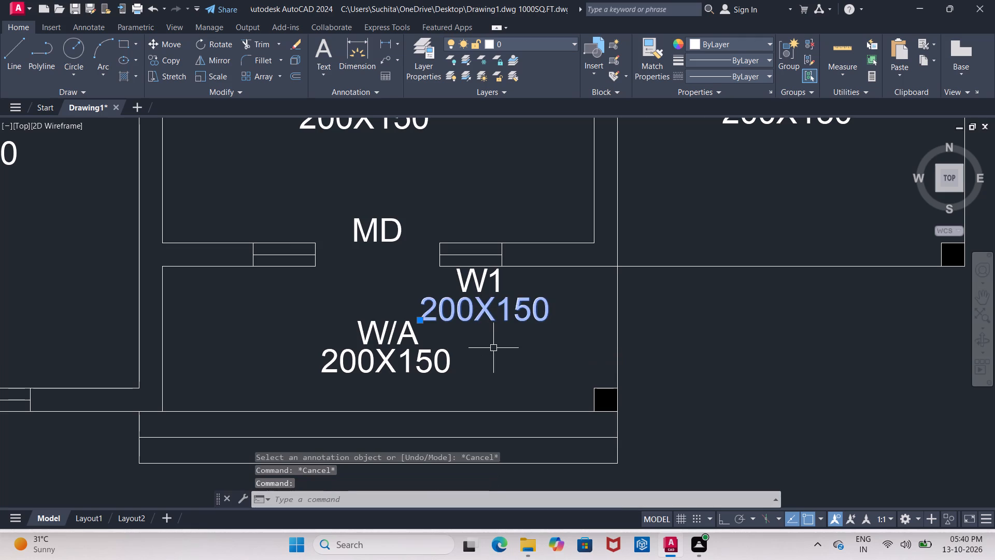
key("Delete")
Copy the W1 tag from the window east of the entrance to below the window west of the entrance.
left_click(480, 288)
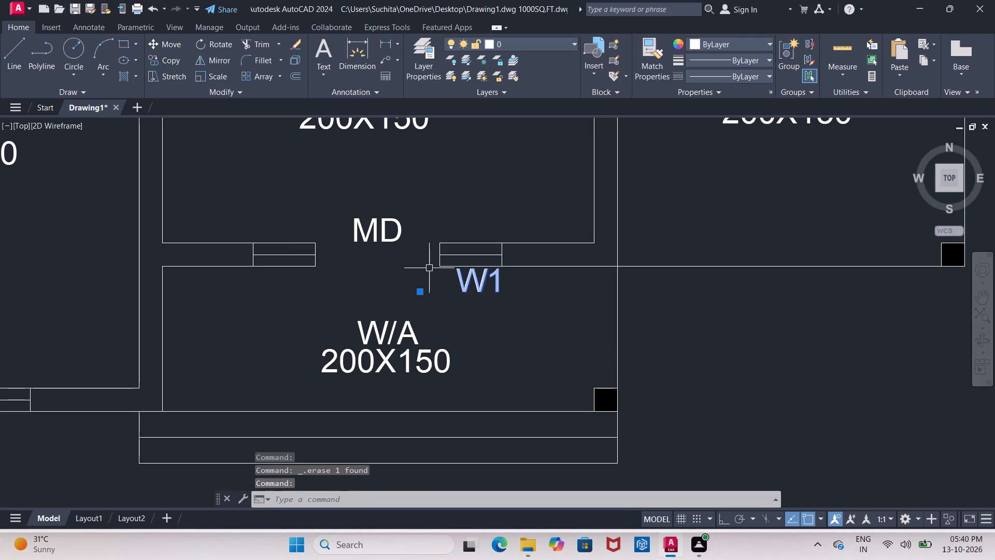
left_click(170, 58)
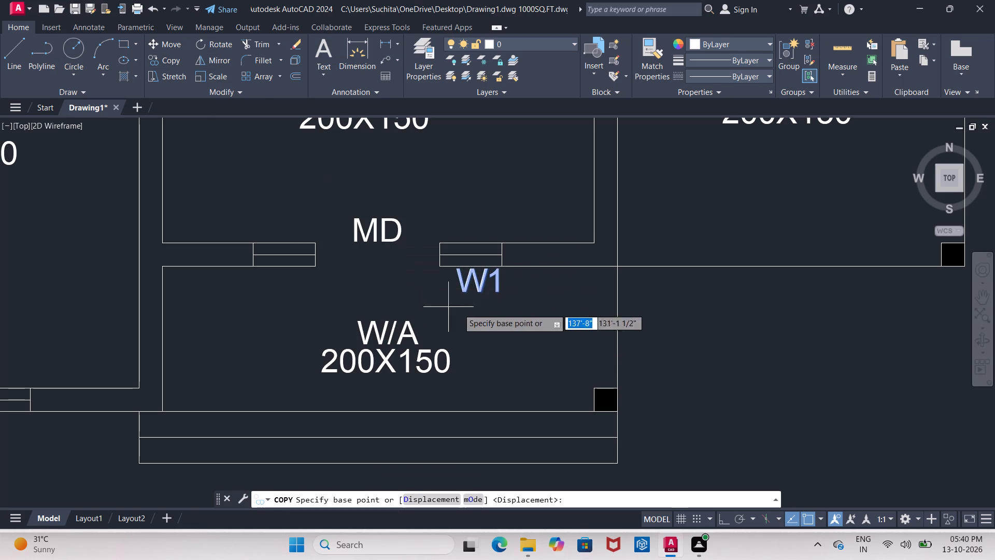
left_click(475, 286)
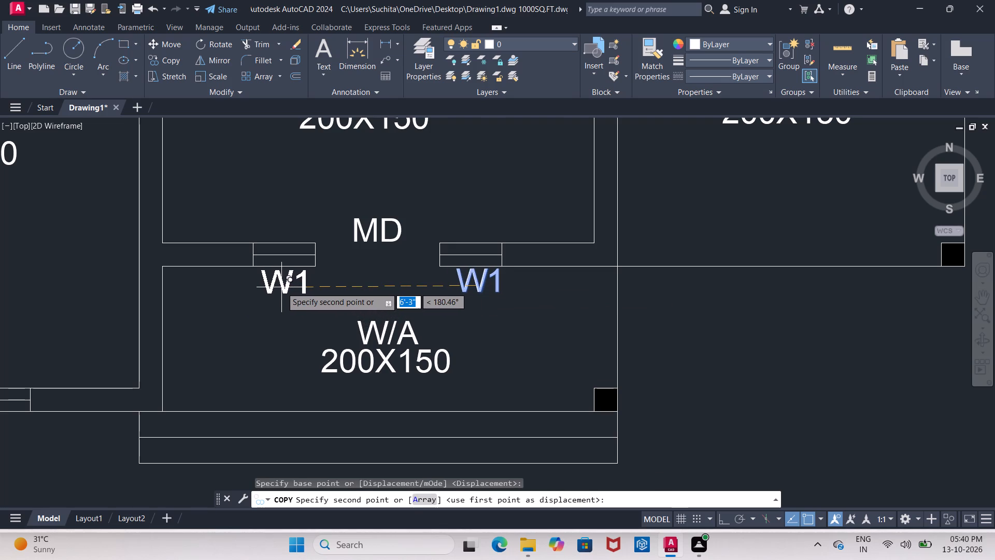
left_click(281, 287)
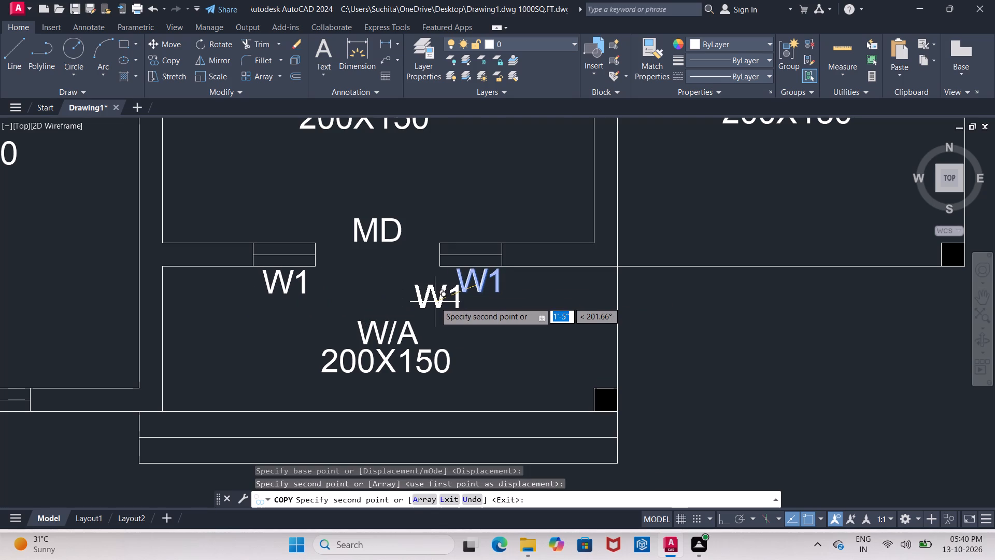
key("Escape")
Move the W1 tag east of the entrance slightly west so it sits centred below its window.
left_click(480, 288)
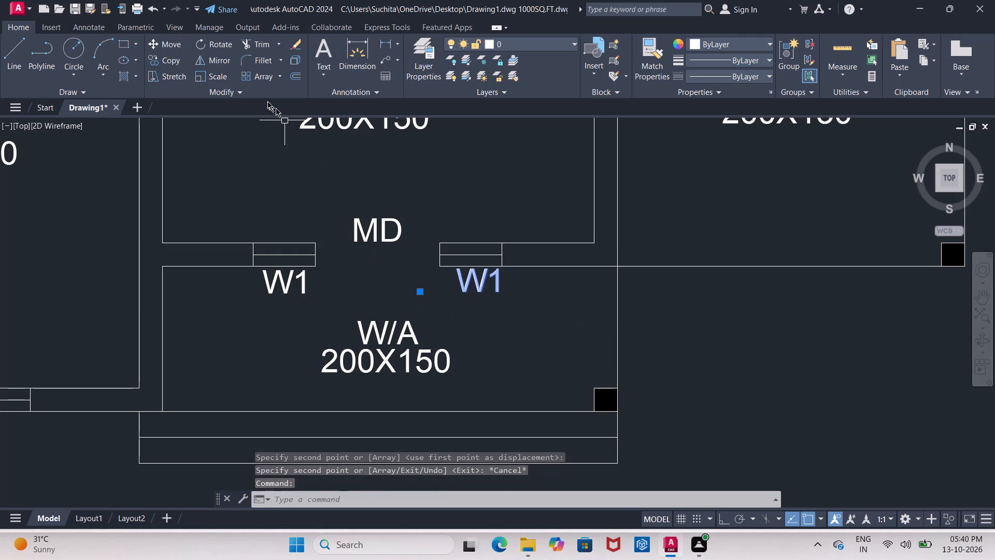
left_click(163, 40)
left_click(478, 279)
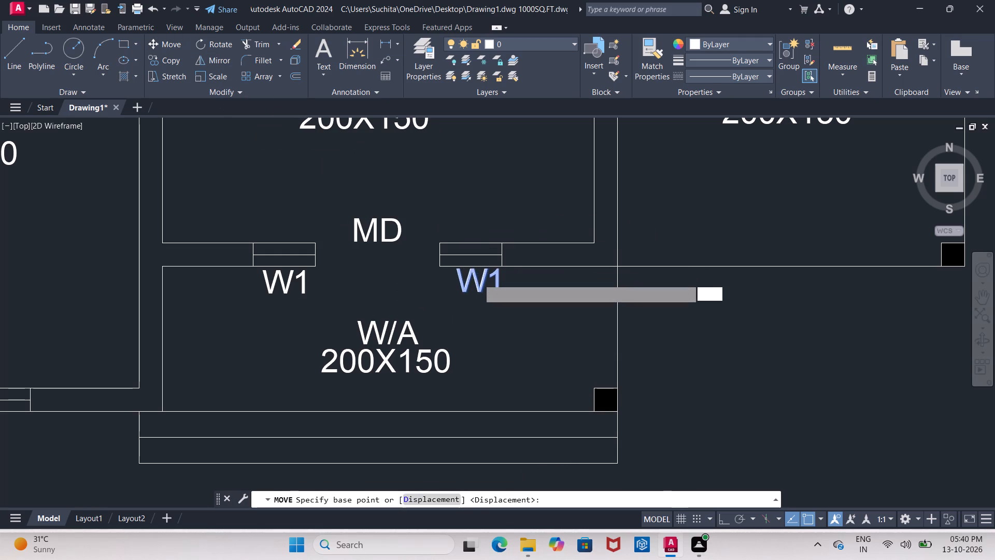
left_click(470, 281)
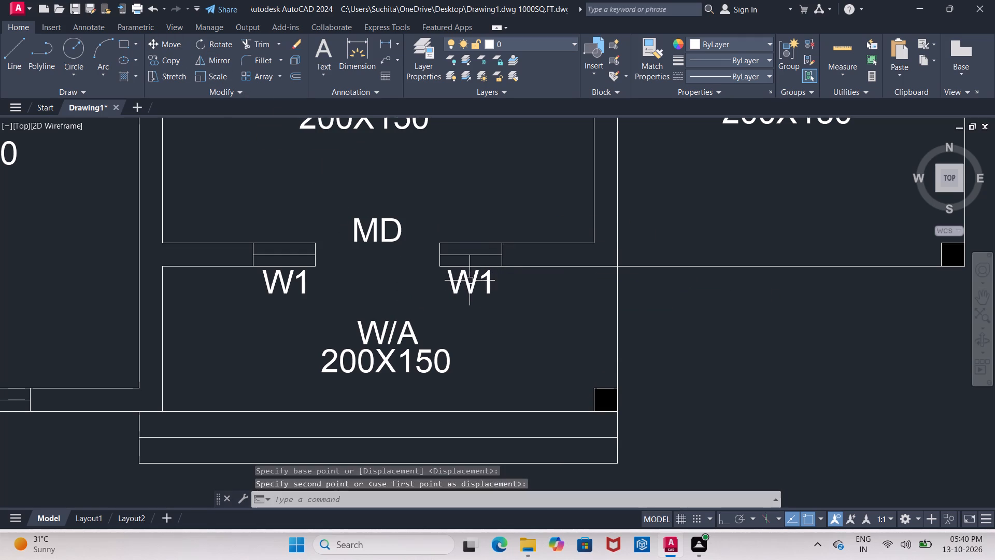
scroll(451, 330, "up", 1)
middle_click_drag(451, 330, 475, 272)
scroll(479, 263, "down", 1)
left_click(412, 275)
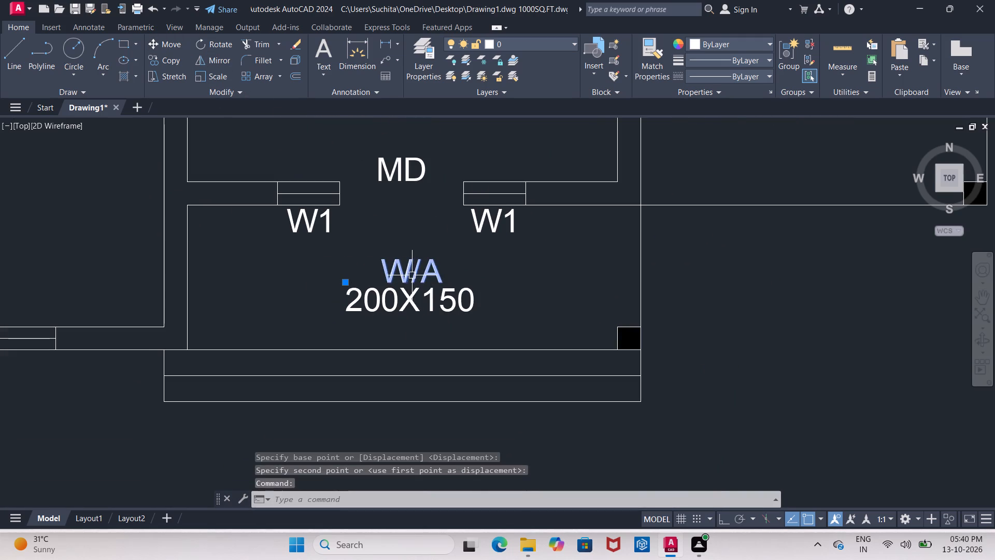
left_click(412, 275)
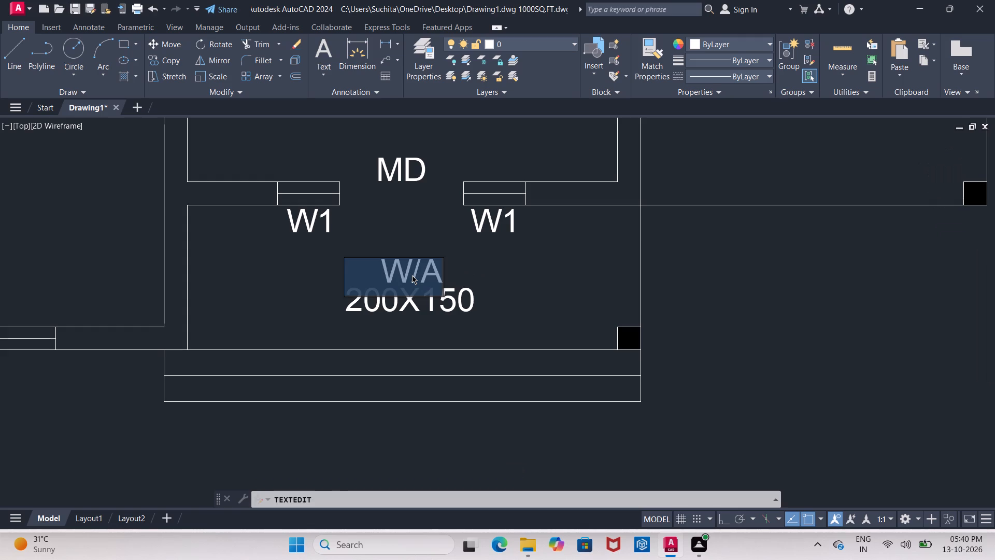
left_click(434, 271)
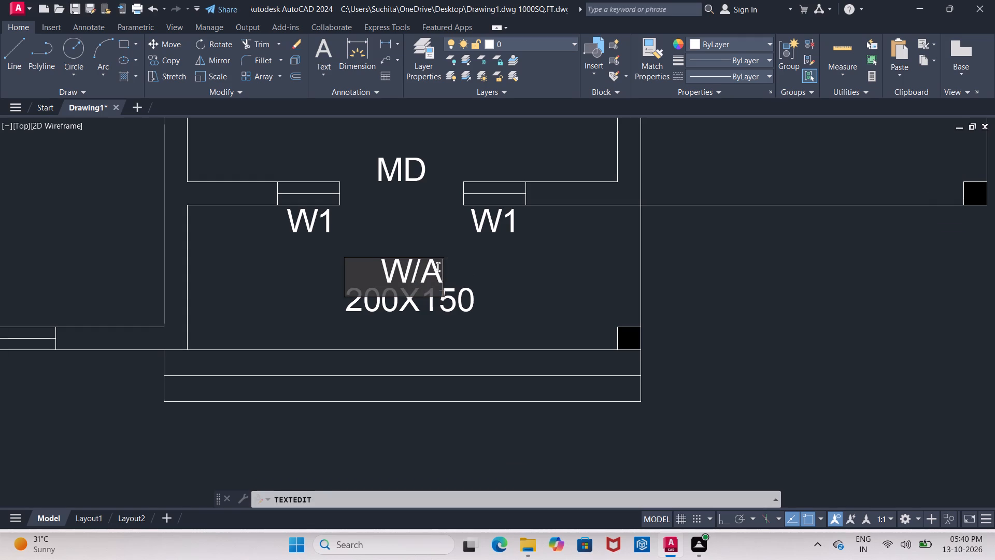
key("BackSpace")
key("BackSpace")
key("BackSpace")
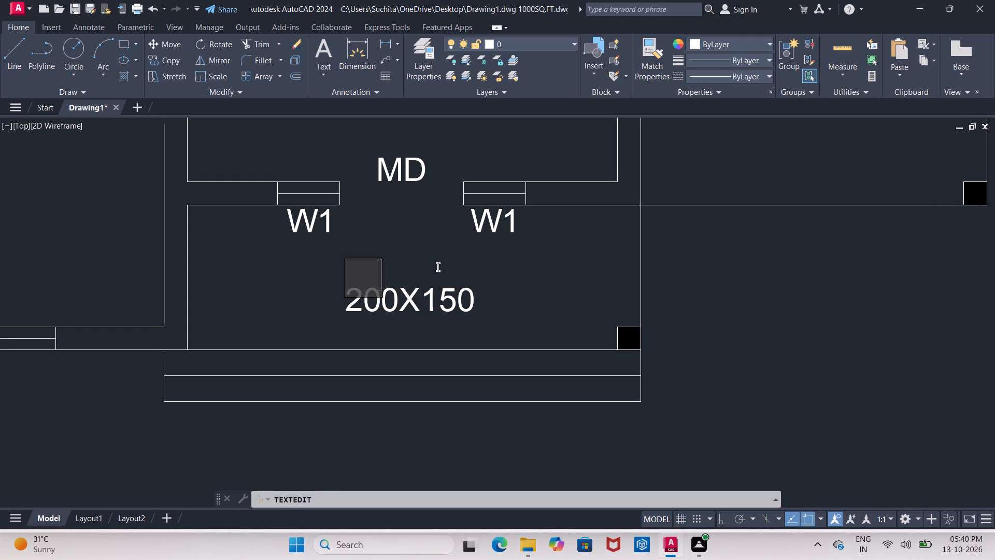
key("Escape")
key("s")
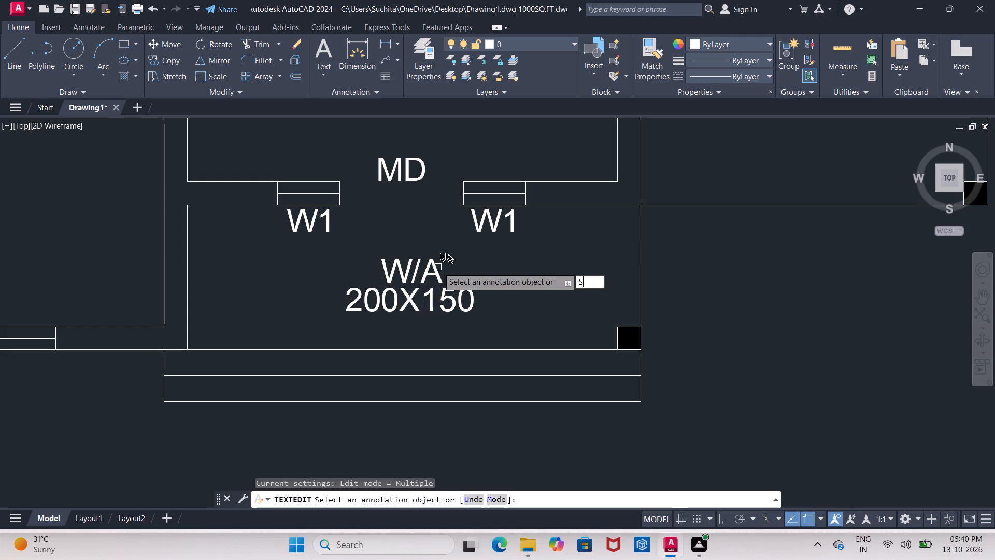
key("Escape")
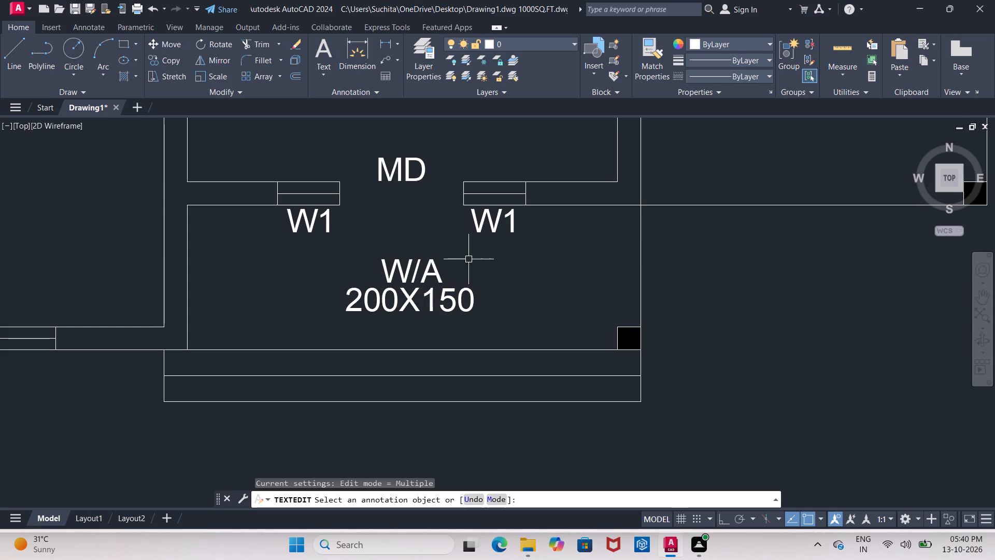
Change the W/A text in the space south of the MD entrance to SITOUT.
double_click(430, 269)
left_click(435, 269)
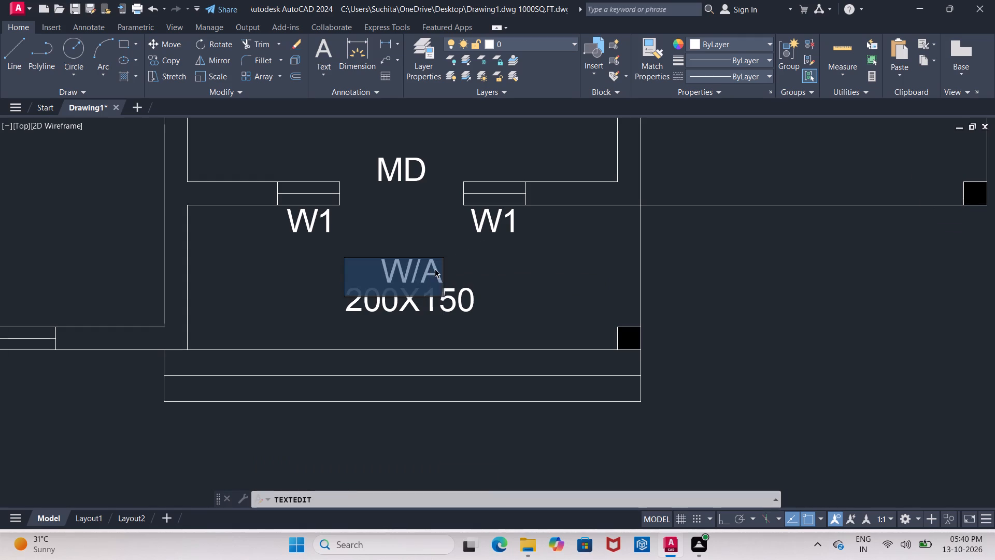
key("BackSpace")
key("BackSpace")
key("BackSpace")
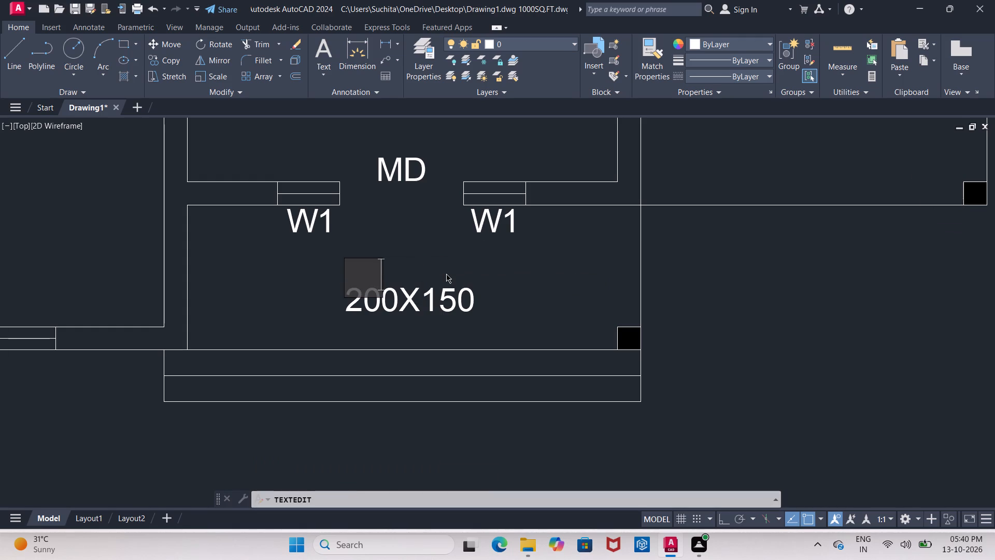
key("s")
type("IT")
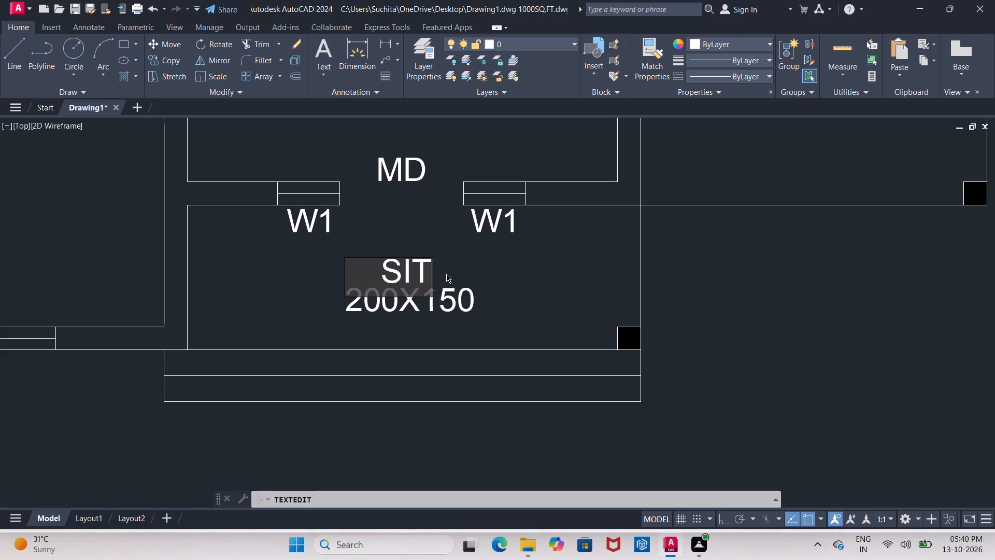
type("OUT")
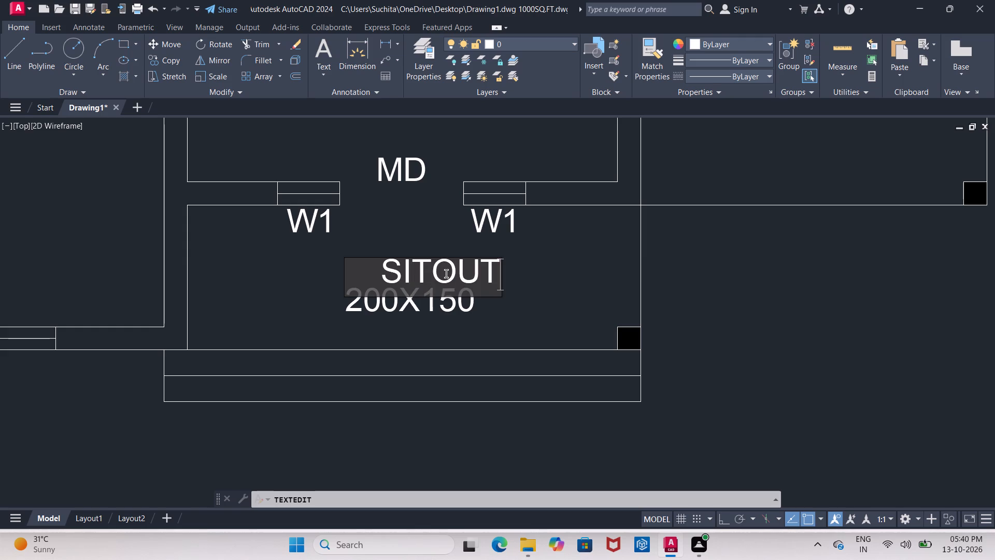
left_click(452, 333)
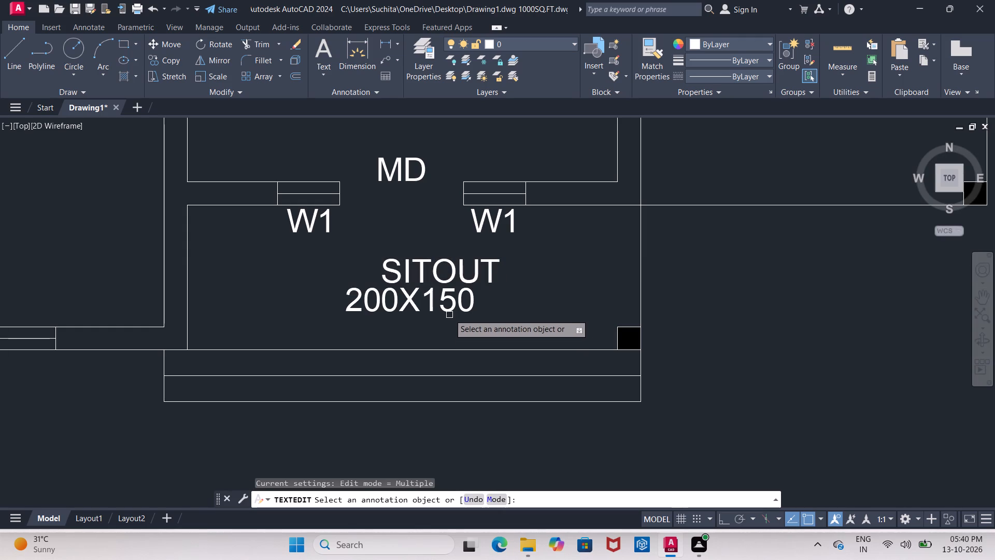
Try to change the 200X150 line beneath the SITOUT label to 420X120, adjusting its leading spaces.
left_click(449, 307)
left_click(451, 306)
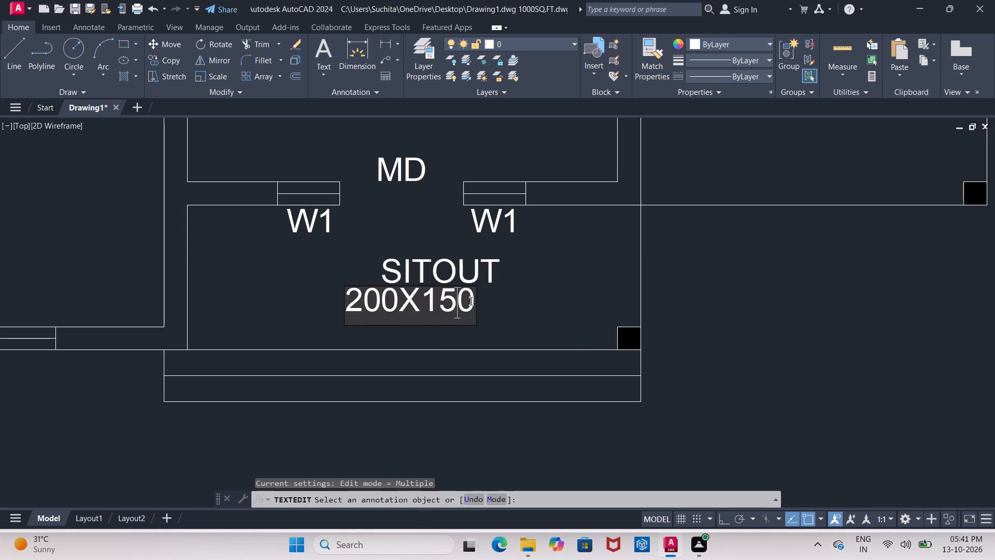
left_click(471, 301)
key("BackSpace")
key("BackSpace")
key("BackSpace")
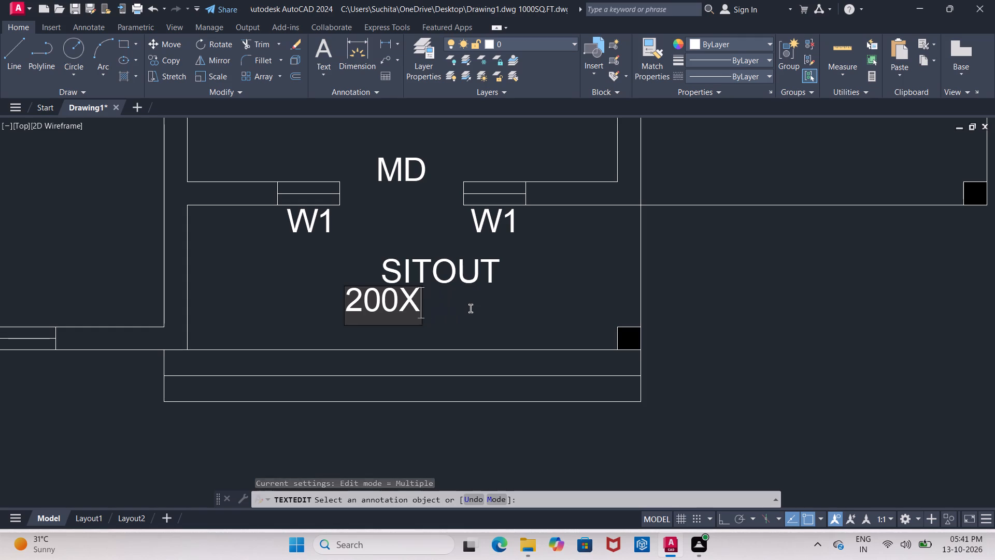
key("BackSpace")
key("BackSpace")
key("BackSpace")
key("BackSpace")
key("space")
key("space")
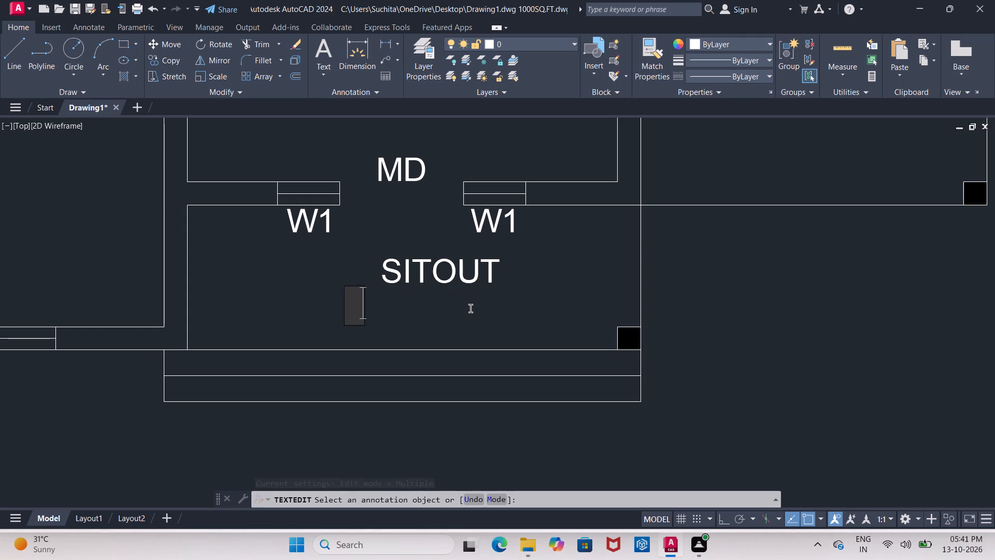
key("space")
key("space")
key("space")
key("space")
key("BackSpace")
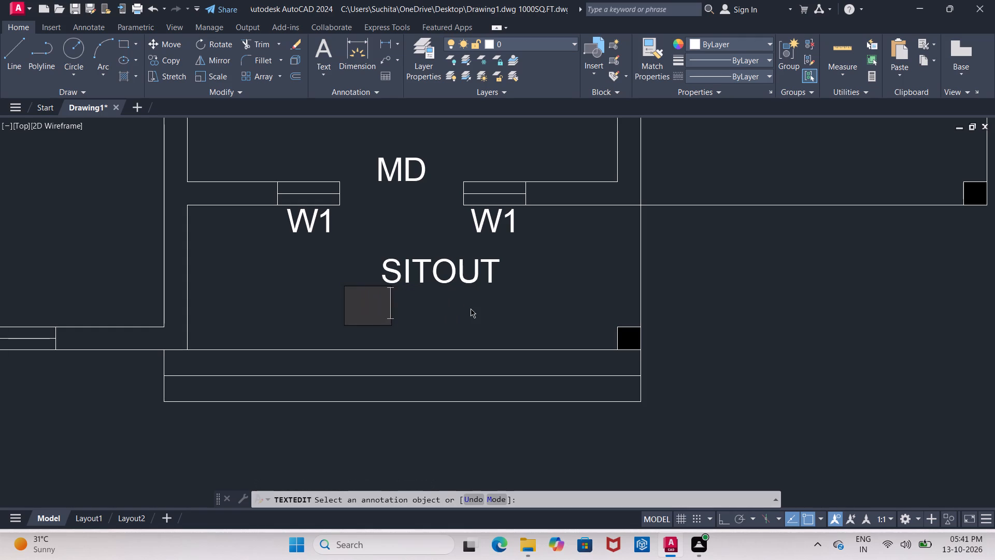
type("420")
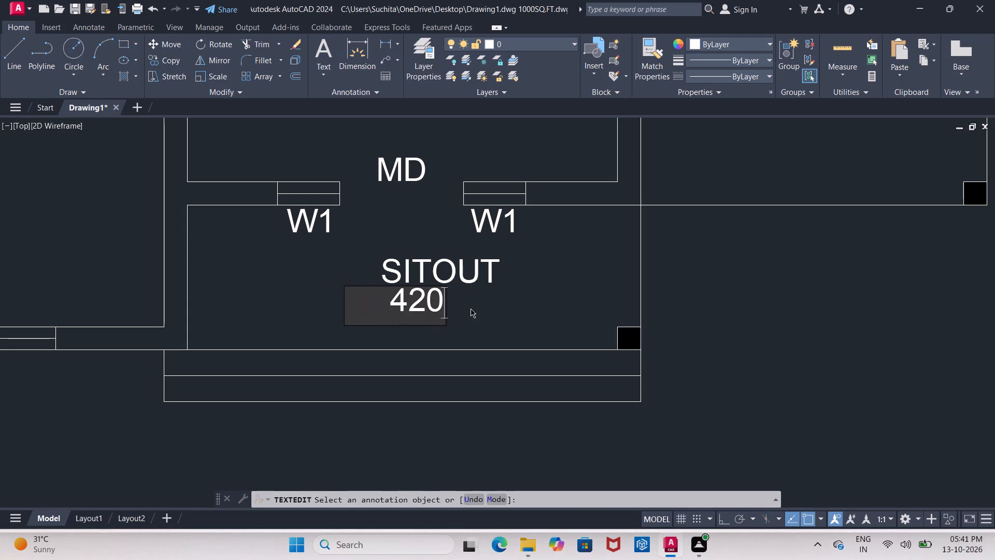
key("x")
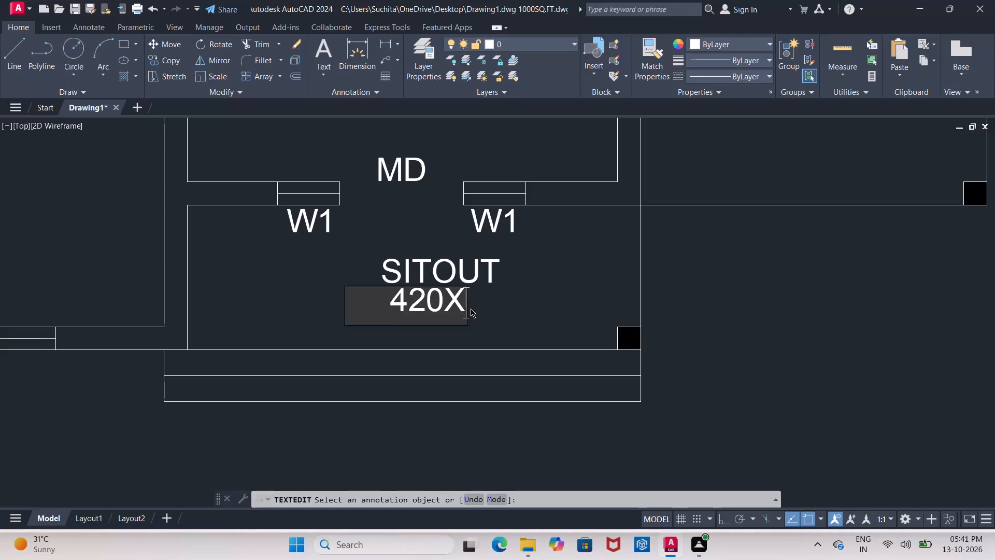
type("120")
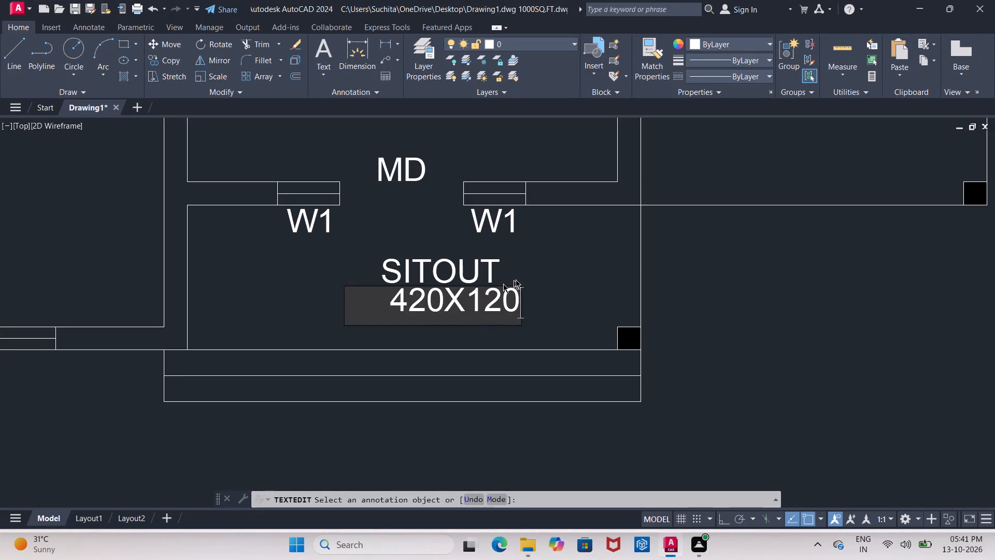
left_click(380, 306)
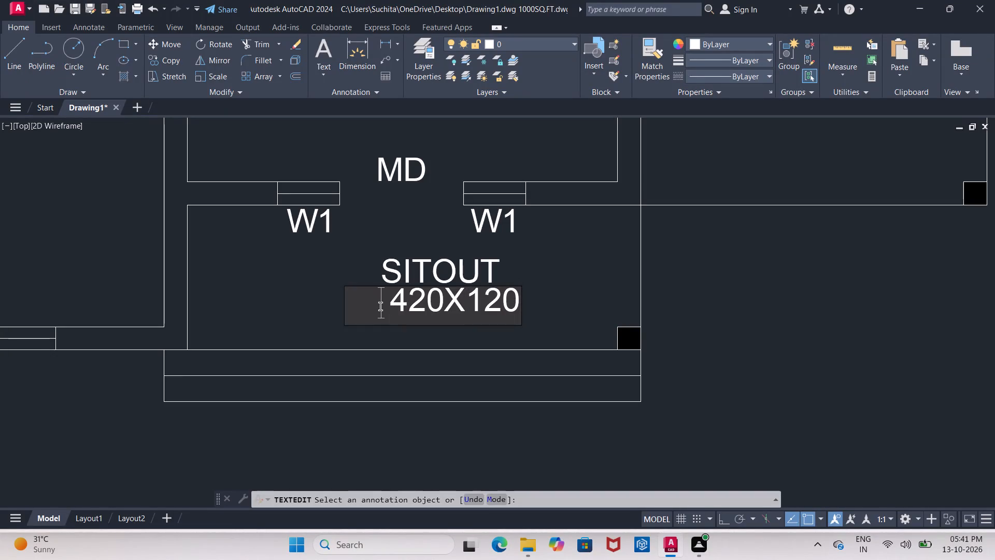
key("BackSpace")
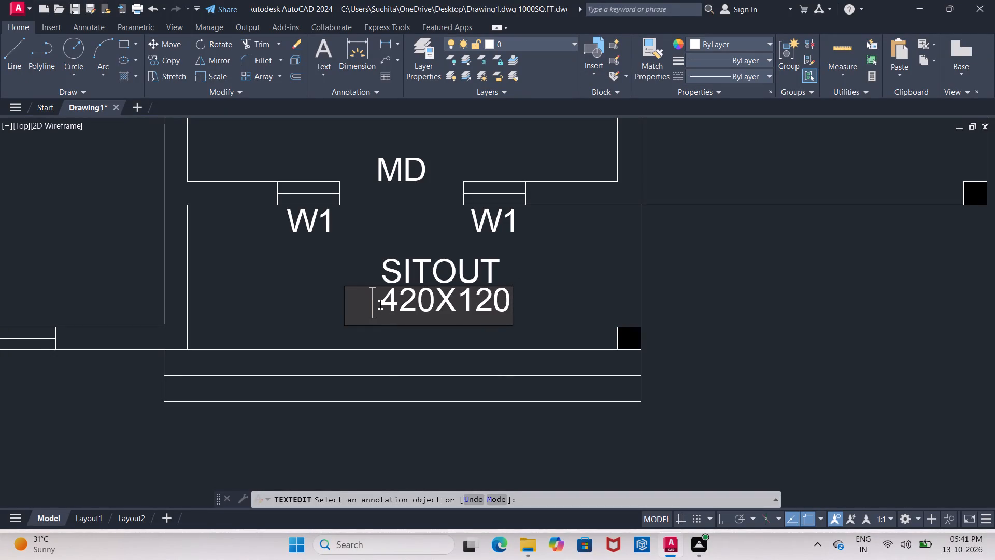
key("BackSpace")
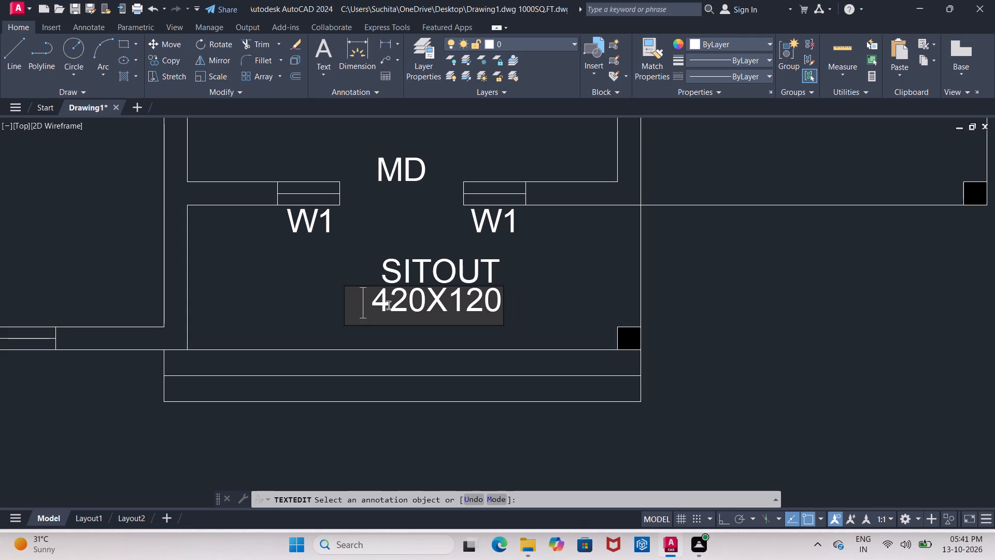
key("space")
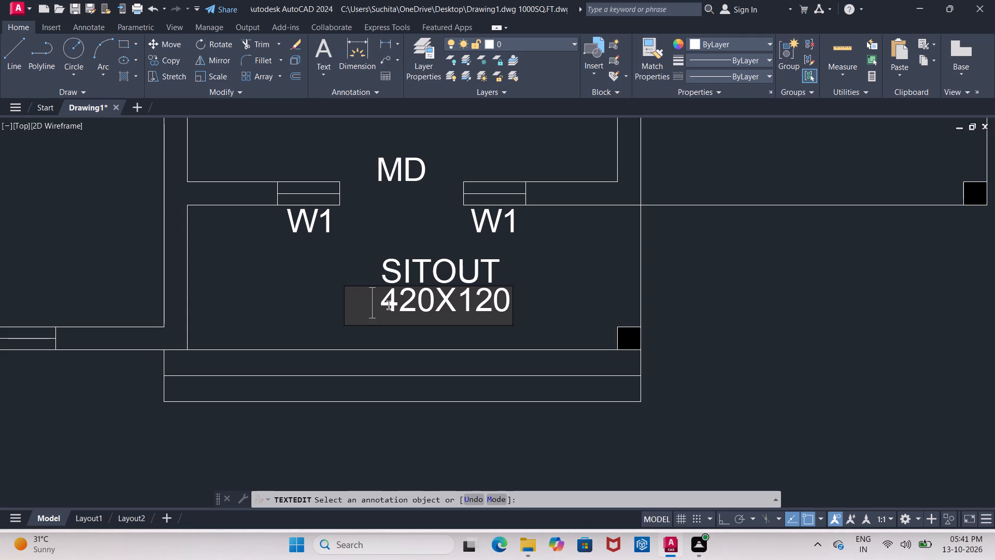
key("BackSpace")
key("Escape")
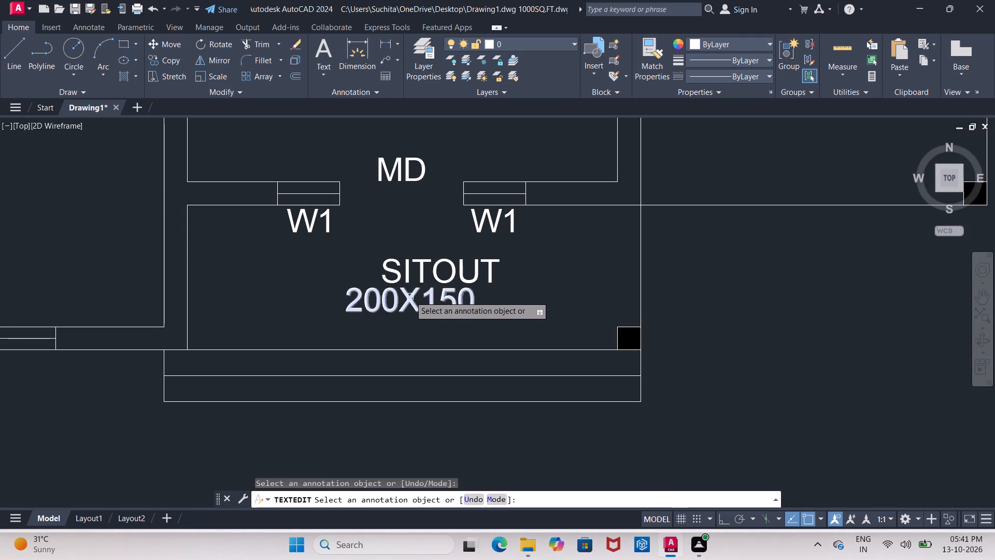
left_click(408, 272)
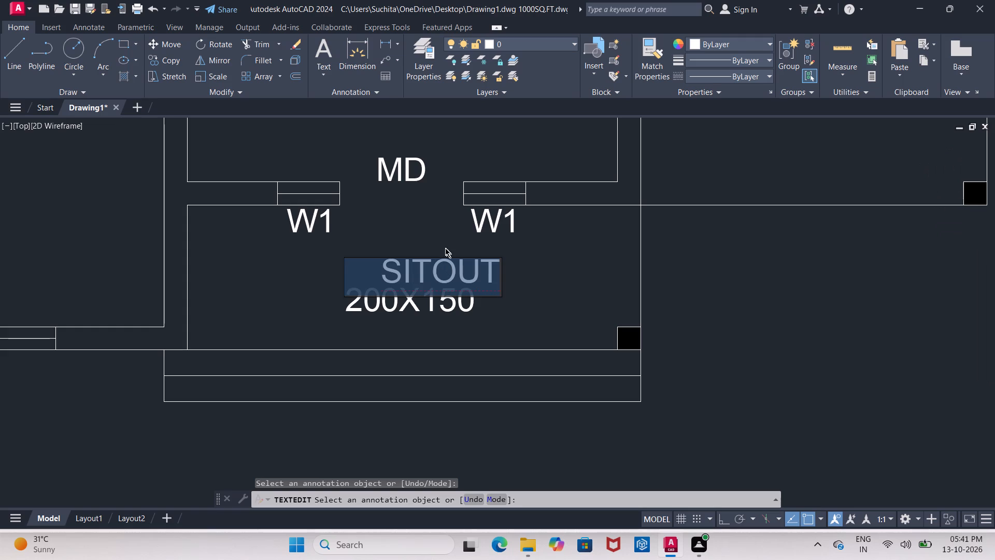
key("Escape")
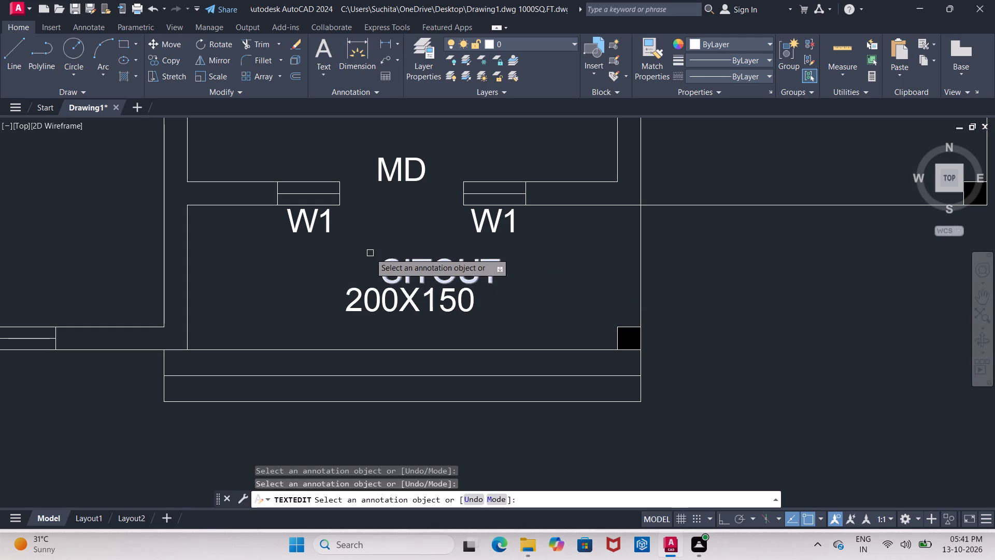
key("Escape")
Move the SITOUT label about 10 1/2 inches west so it sits centred above its 200X150 line.
left_click(364, 243)
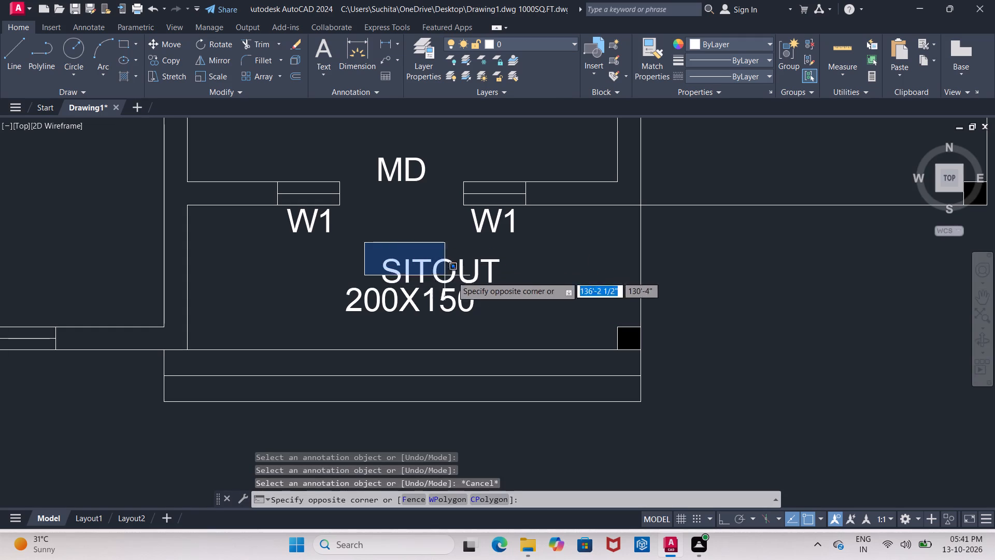
left_click(498, 286)
left_click(464, 278)
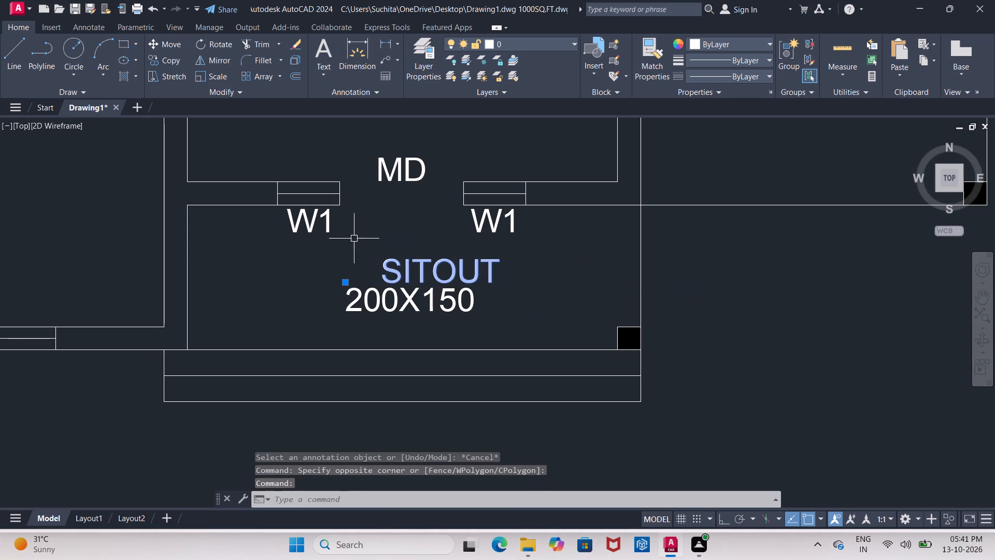
left_click(161, 50)
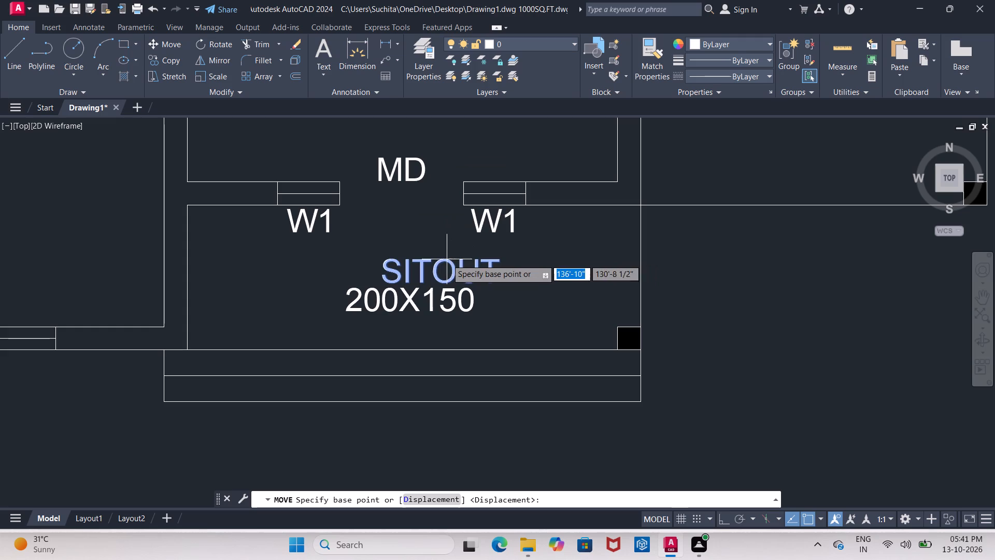
left_click(444, 268)
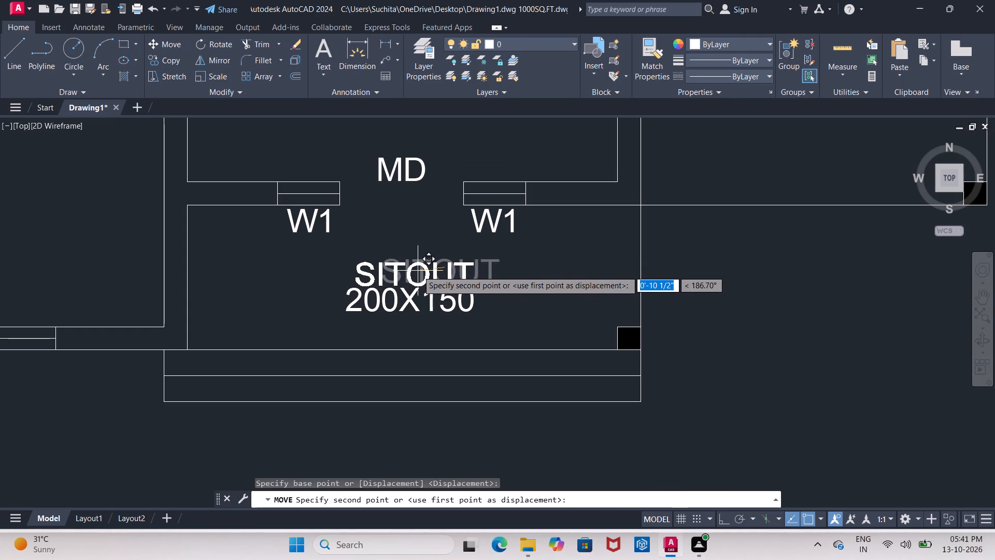
left_click(418, 269)
Change the W/A text in the room just north of the MD entrance to LIVING ROOM.
scroll(440, 265, "down", 1)
middle_click_drag(420, 223, 423, 313)
middle_click_drag(408, 234, 408, 275)
scroll(408, 267, "down", 1)
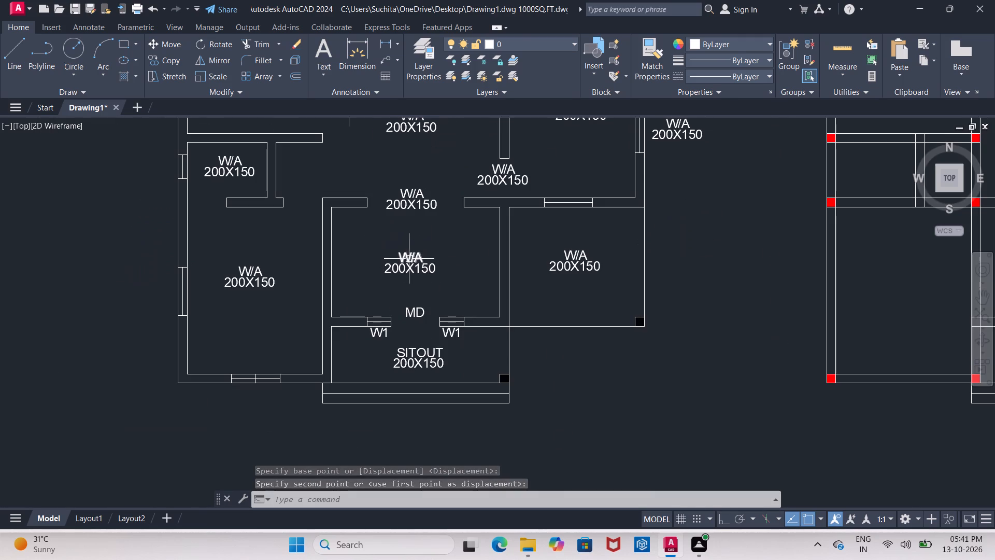
double_click(411, 257)
left_click(421, 256)
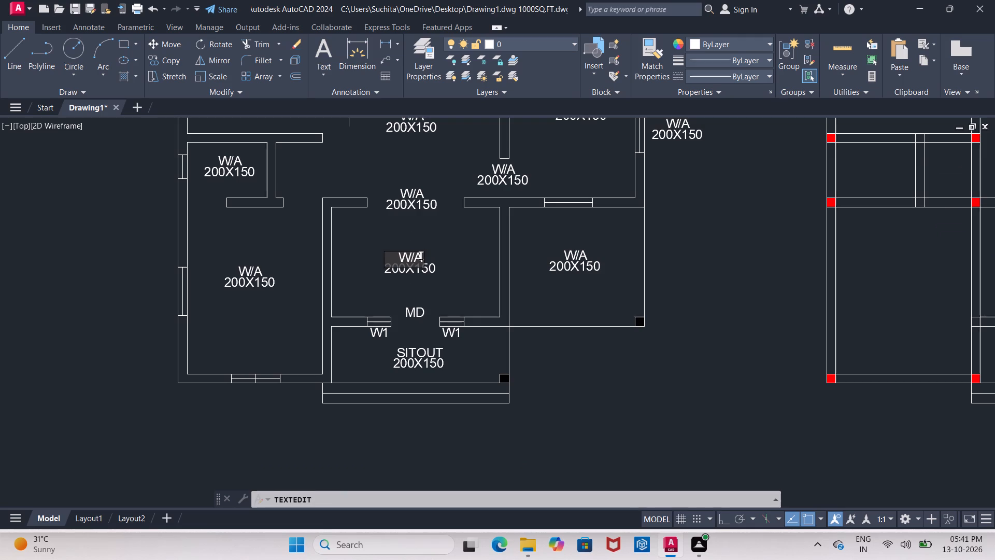
key("BackSpace")
key("BackSpace")
key("BackSpace")
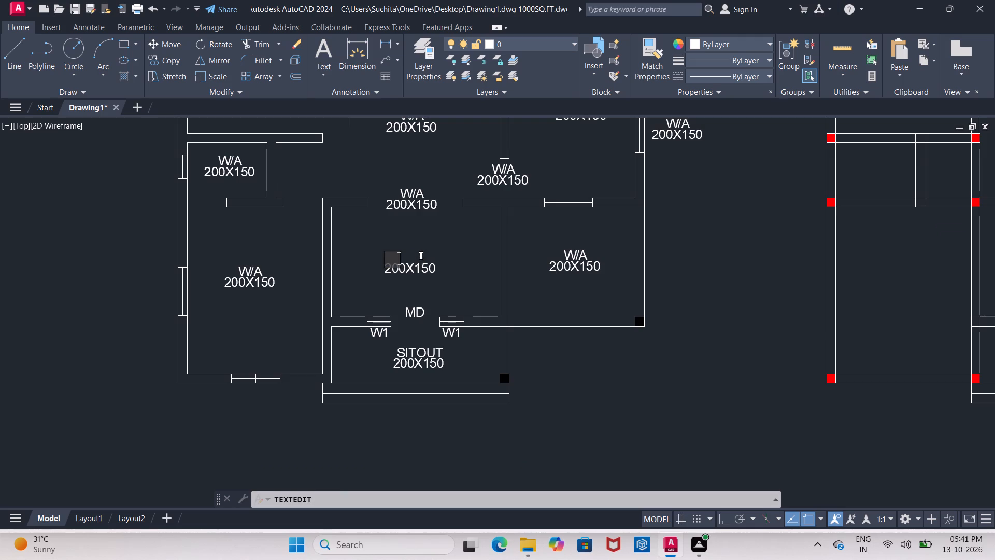
type("LIVING")
key("space")
type("ROOM")
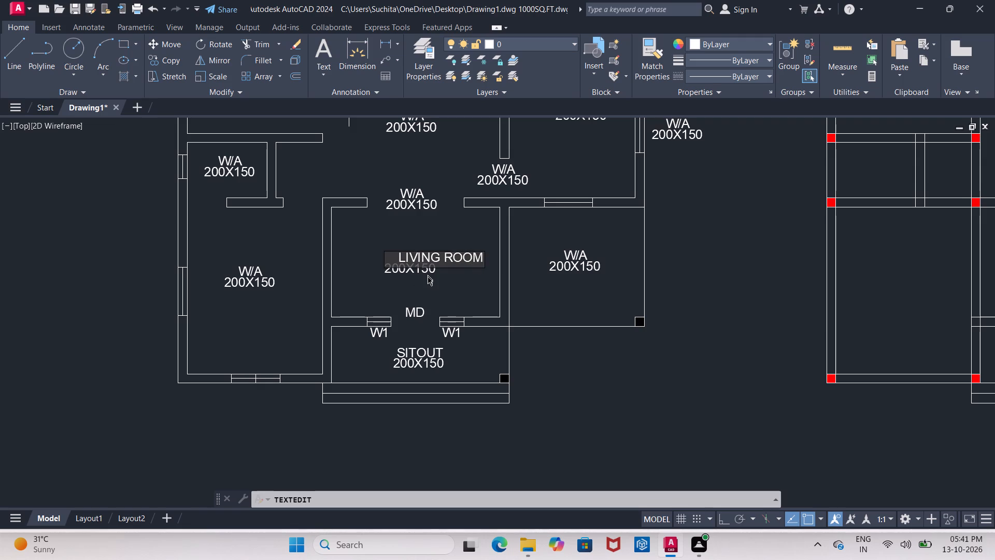
left_click(428, 277)
Change the 200X150 size line beneath the LIVING ROOM label to 400X300.
double_click(418, 269)
left_click(422, 269)
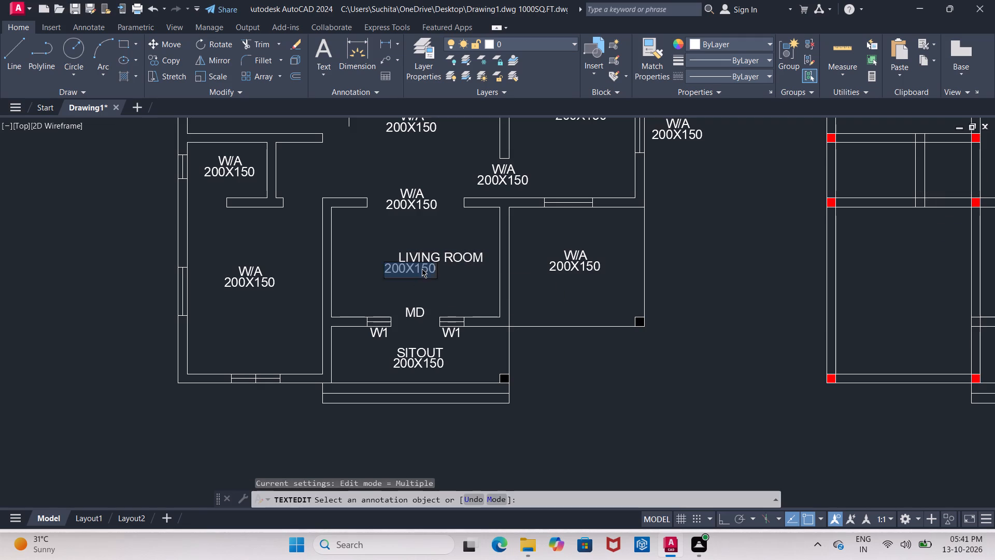
left_click(429, 268)
left_click(386, 268)
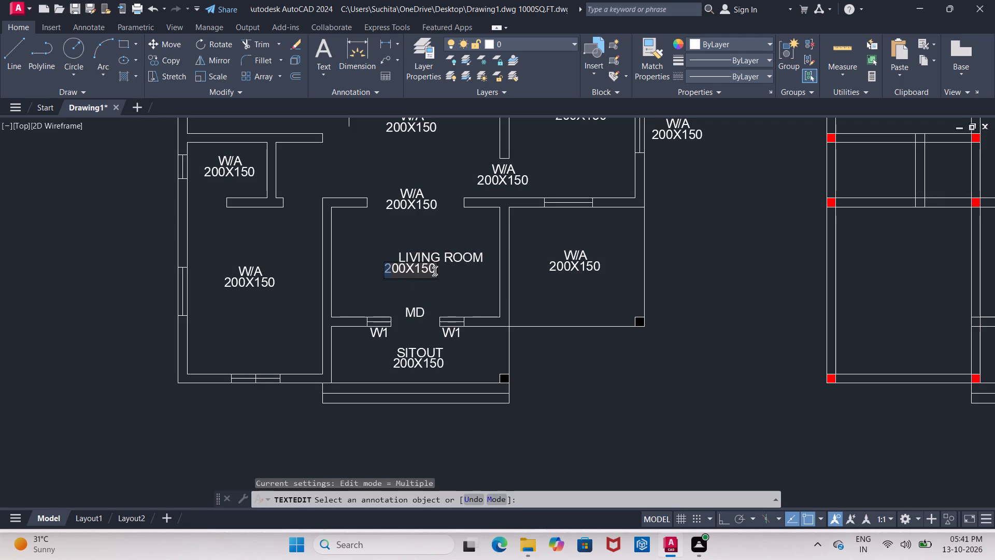
left_click(435, 271)
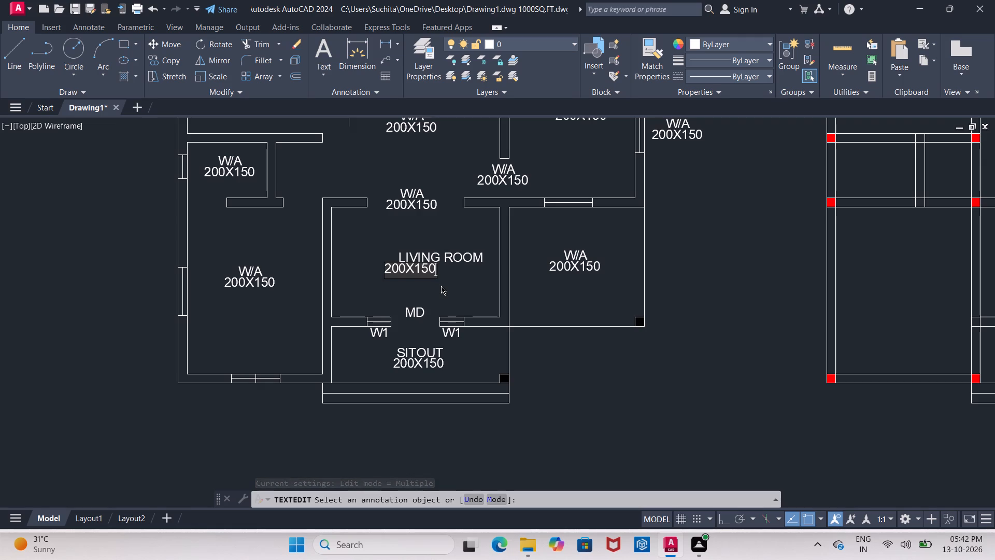
key("BackSpace")
key("BackSpace")
key("BackSpace")
key("BackSpace")
key("BackSpace")
key("BackSpace")
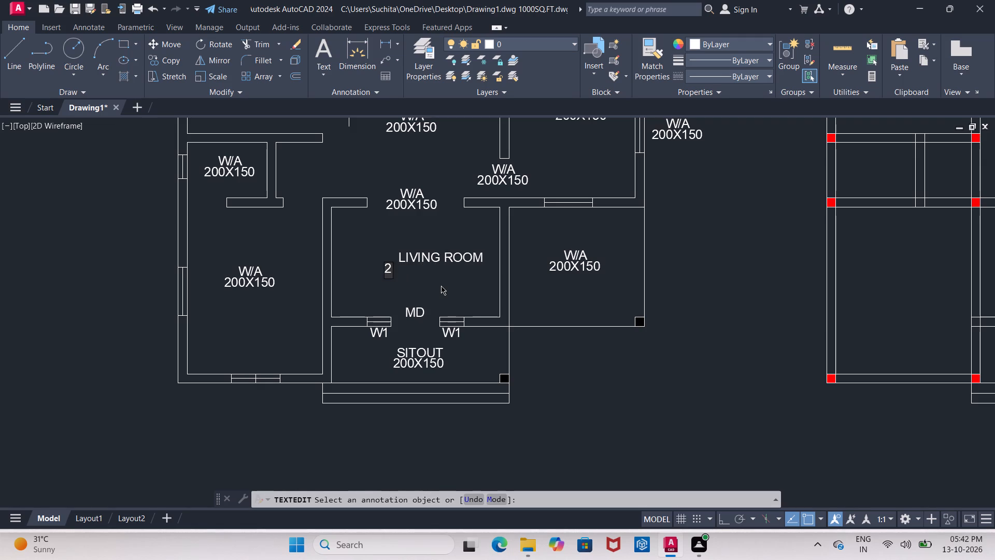
key("BackSpace")
type("400")
key("x")
type("300")
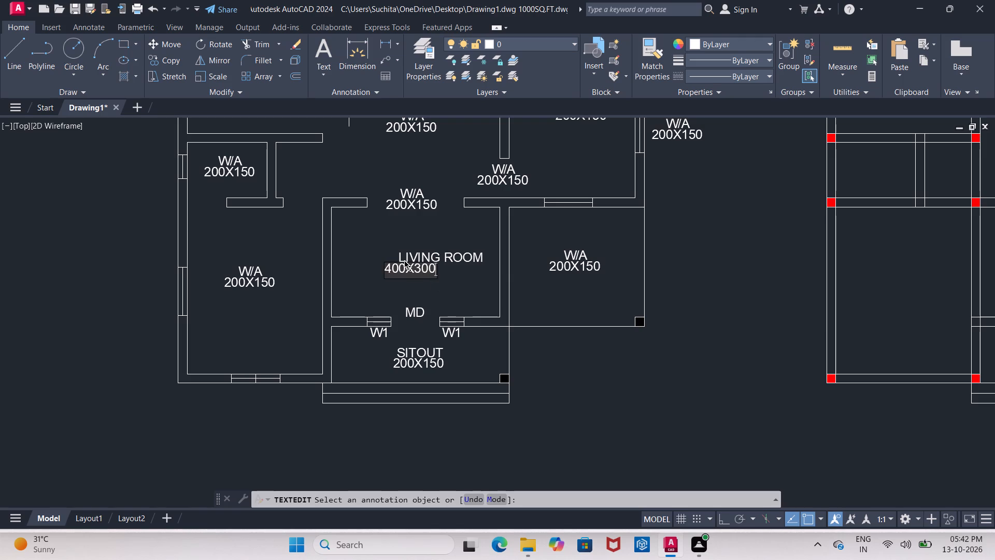
left_click(405, 300)
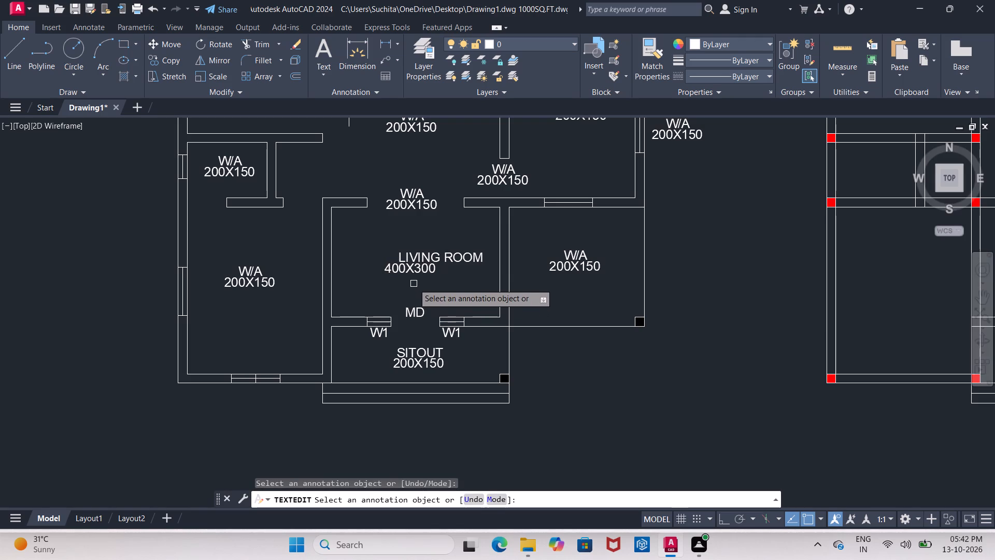
key("Escape")
Change the W/A text in the space east of the living room to CAR PORCH.
middle_click_drag(593, 251, 549, 264)
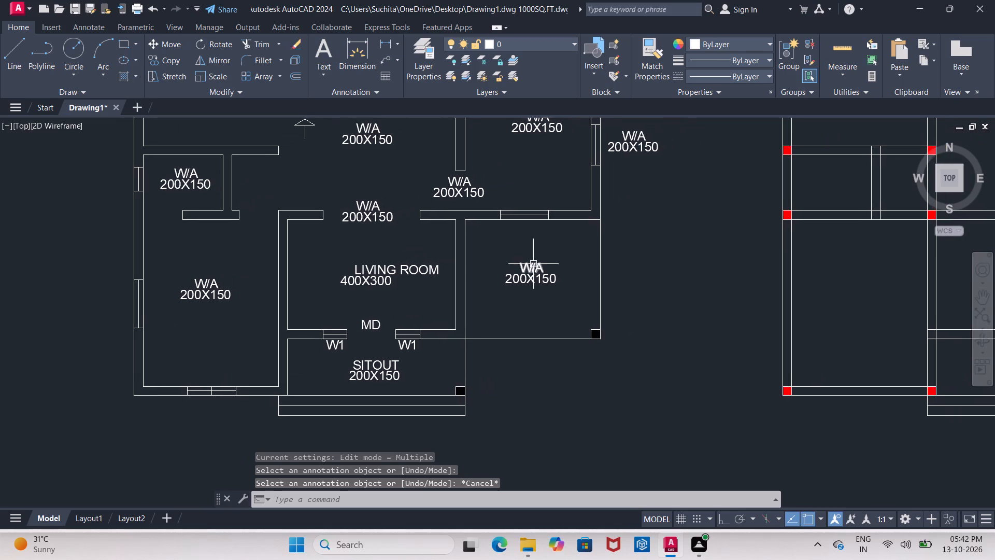
scroll(533, 263, "up", 2)
middle_click_drag(533, 263, 492, 213)
double_click(490, 230)
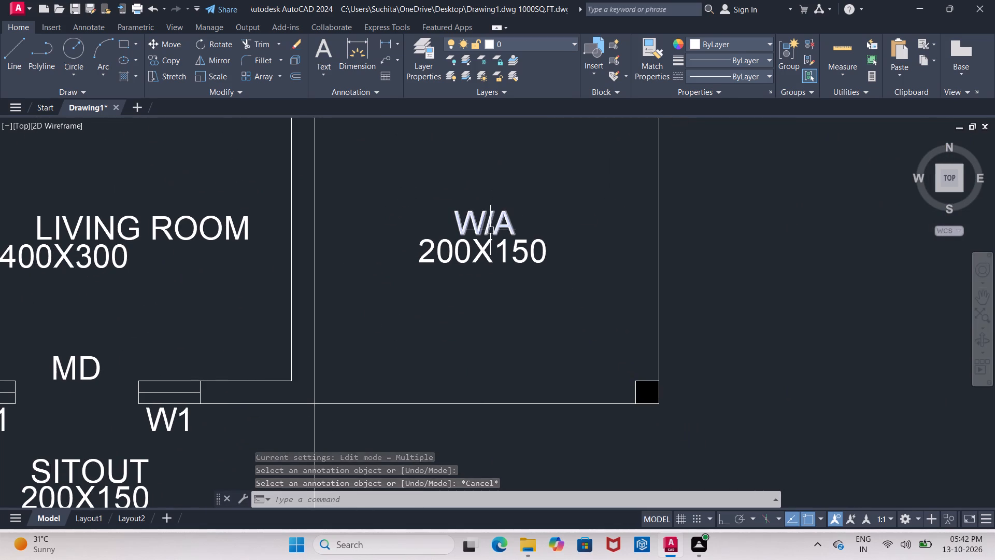
left_click(509, 225)
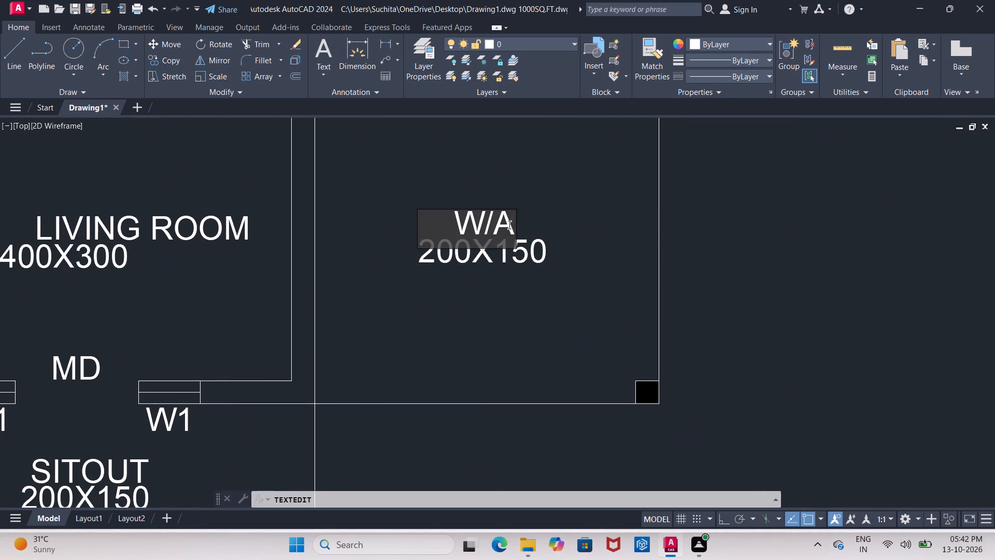
key("BackSpace")
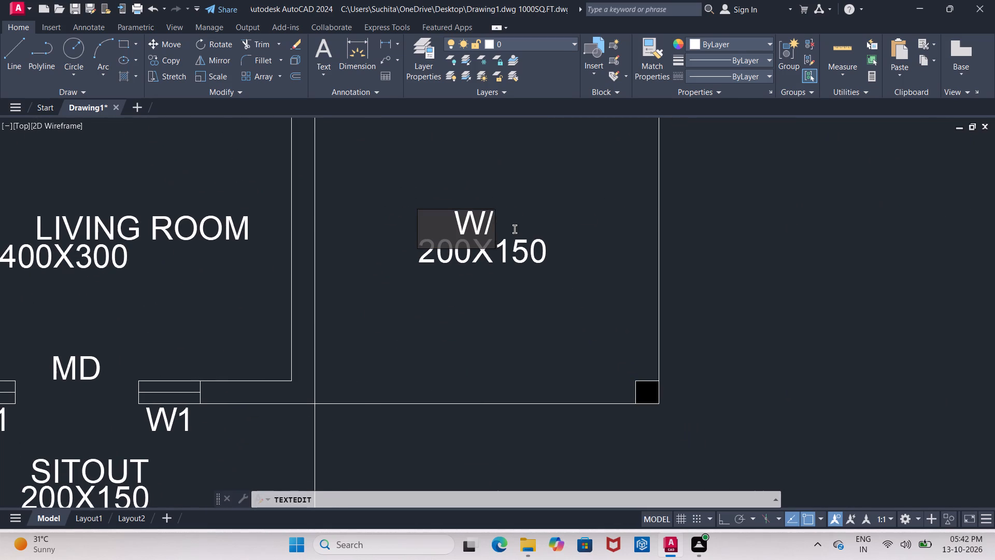
key("BackSpace")
key("BackSpace")
type("CAR P")
key("o")
type("RCH")
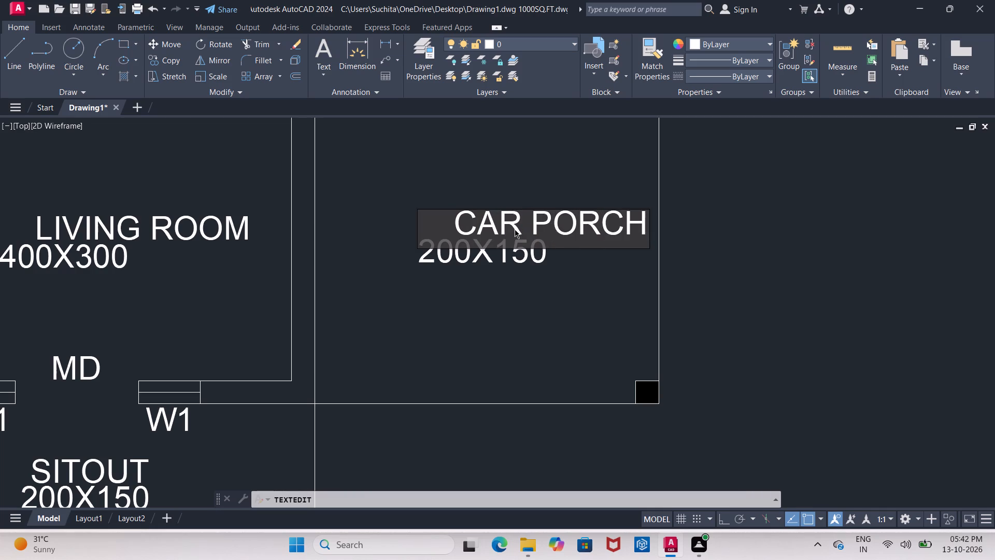
left_click(528, 287)
Change the 200X150 size line beneath the CAR PORCH label to 340X320.
double_click(523, 256)
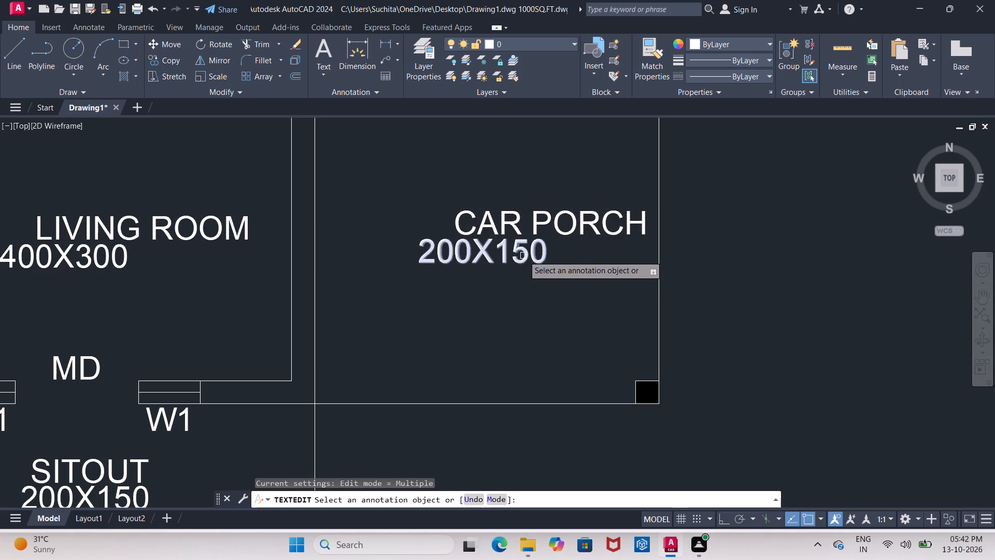
left_click(535, 254)
left_click(546, 254)
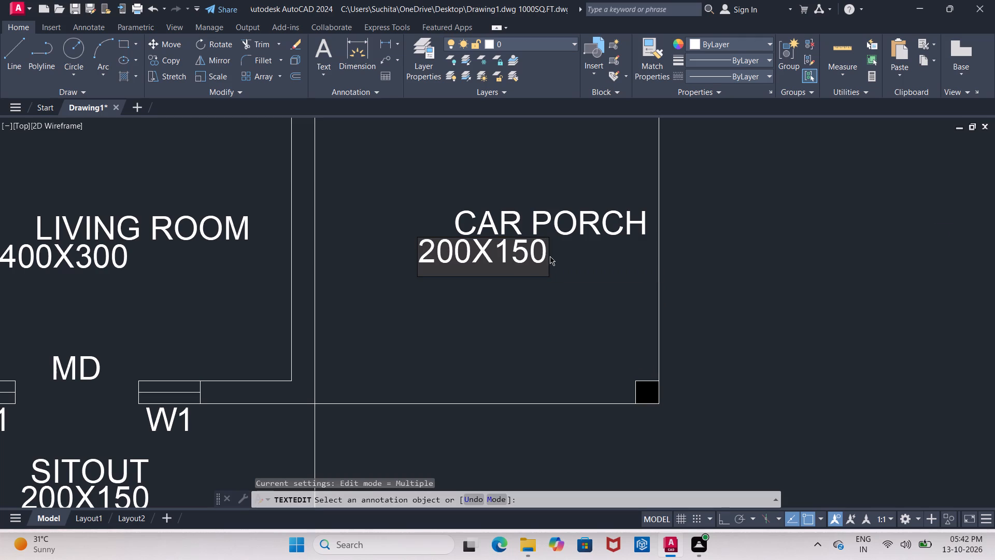
key("BackSpace")
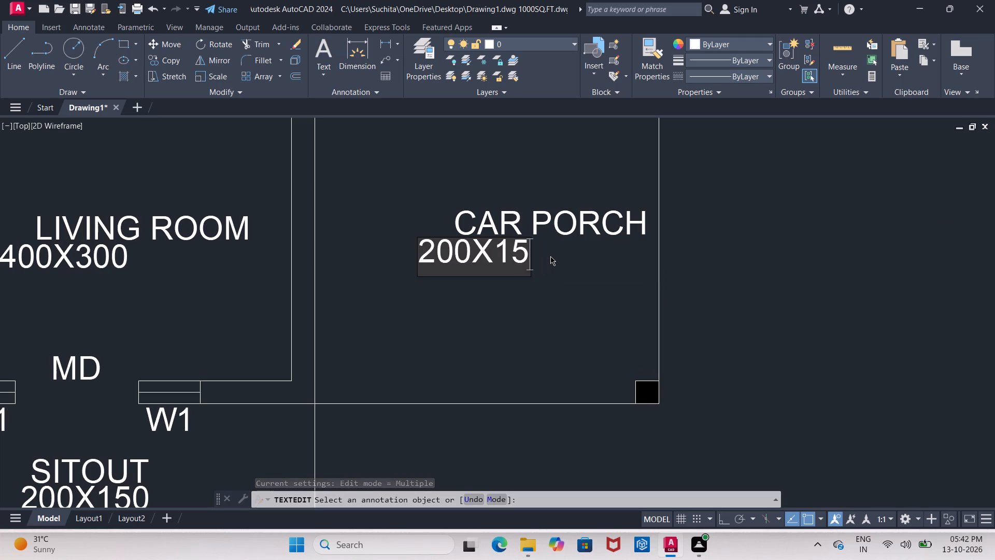
key("BackSpace")
key("BackSpace")
key("BackSpace")
key("BackSpace")
key("BackSpace")
key("BackSpace")
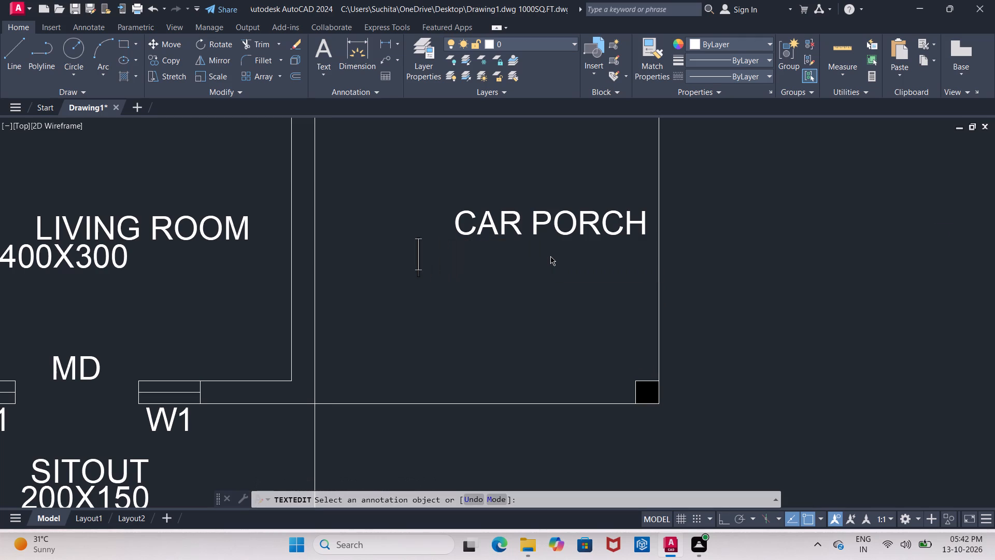
type("341")
key("BackSpace")
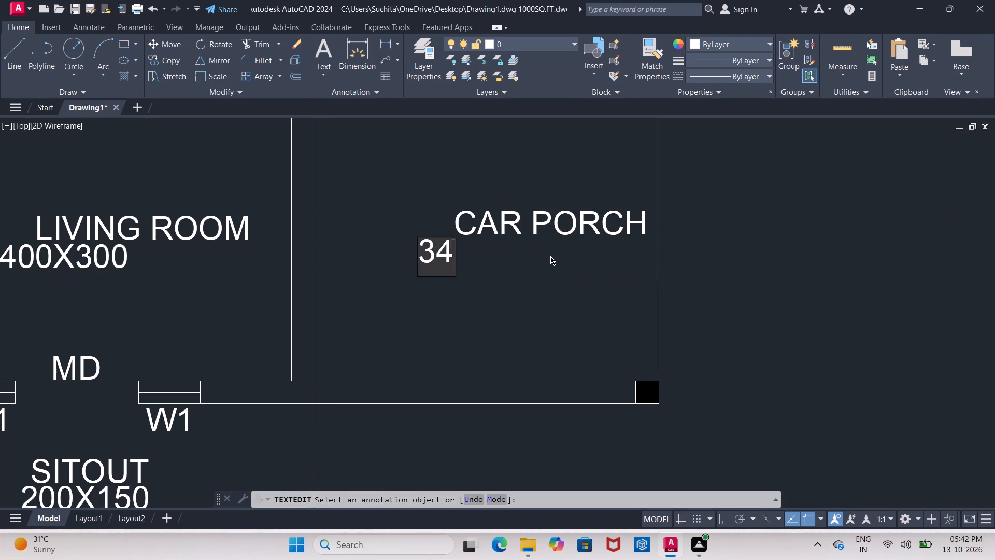
key("0")
key("x")
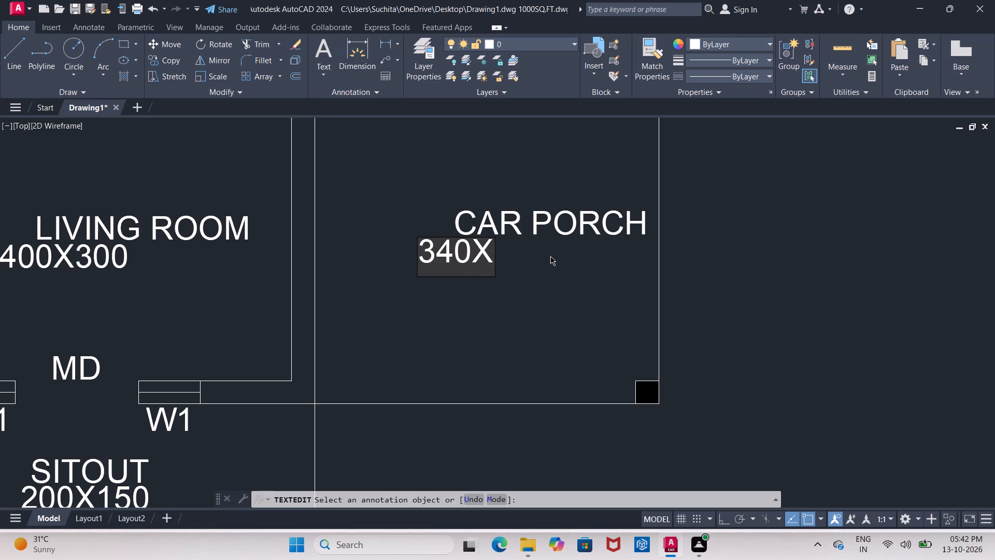
type("320")
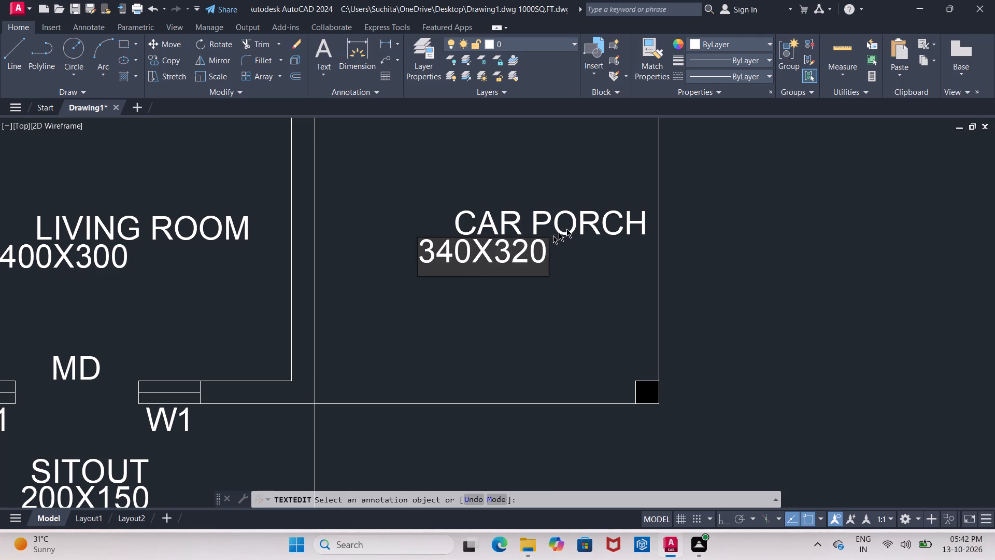
middle_click_drag(559, 181, 552, 373)
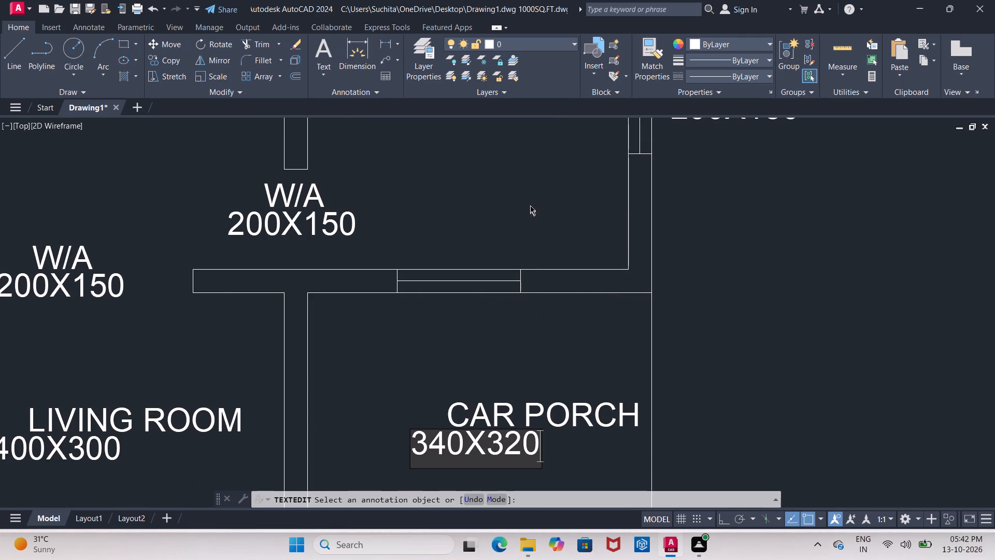
middle_click_drag(530, 205, 520, 381)
middle_click_drag(513, 233, 510, 275)
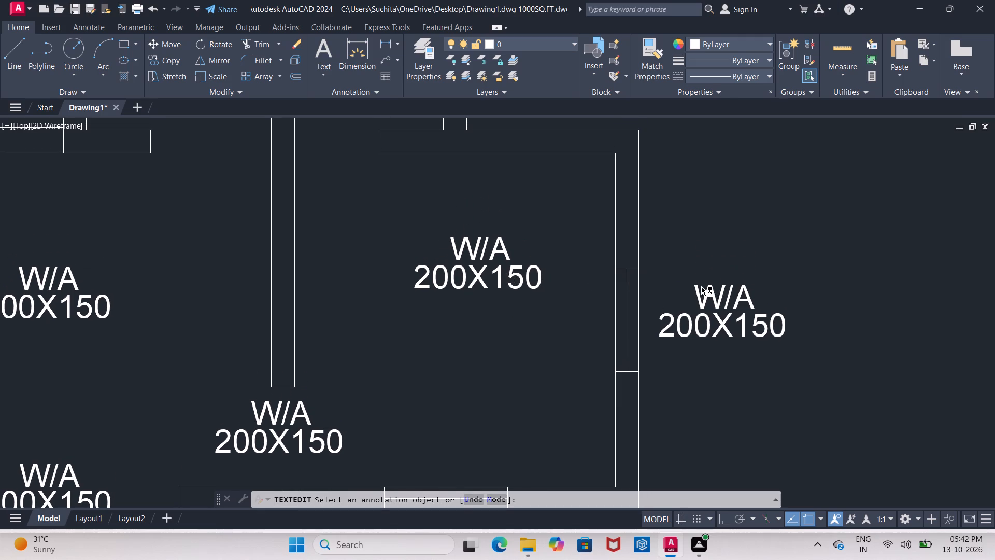
left_click(719, 293)
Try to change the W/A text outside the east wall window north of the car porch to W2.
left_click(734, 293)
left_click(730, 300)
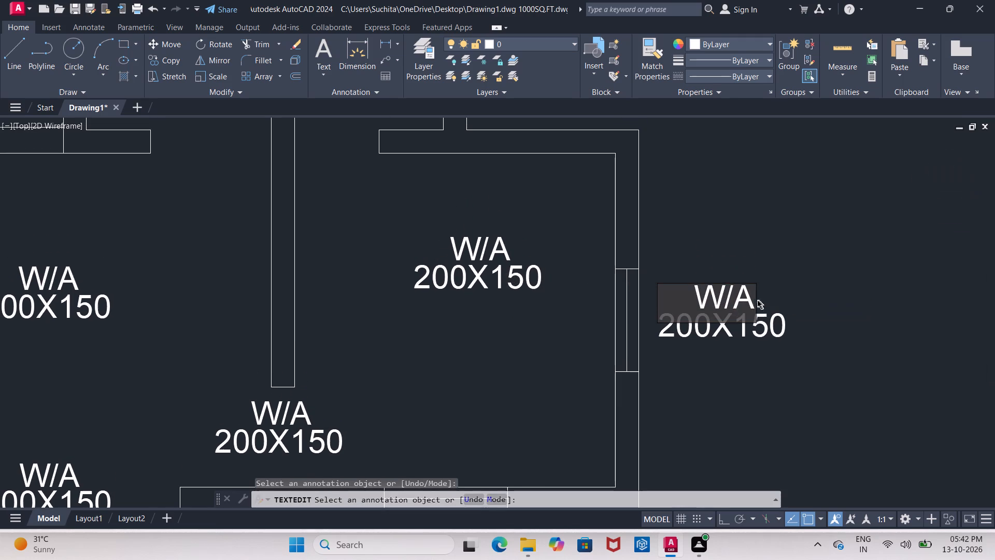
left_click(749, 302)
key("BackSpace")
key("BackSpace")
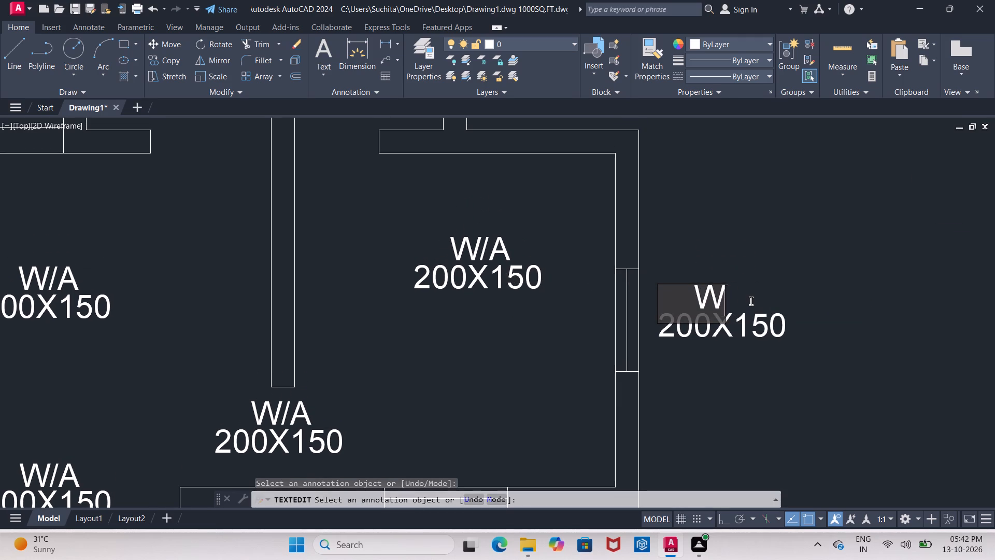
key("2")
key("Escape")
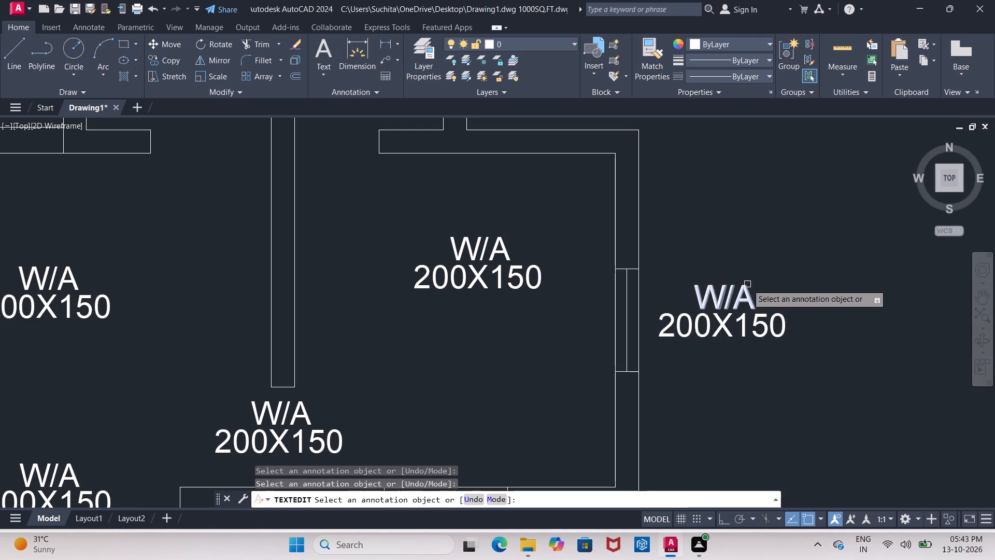
Change the W/A text outside the east wall window north of the car porch to W2.
double_click(746, 296)
left_click(746, 296)
left_click(751, 300)
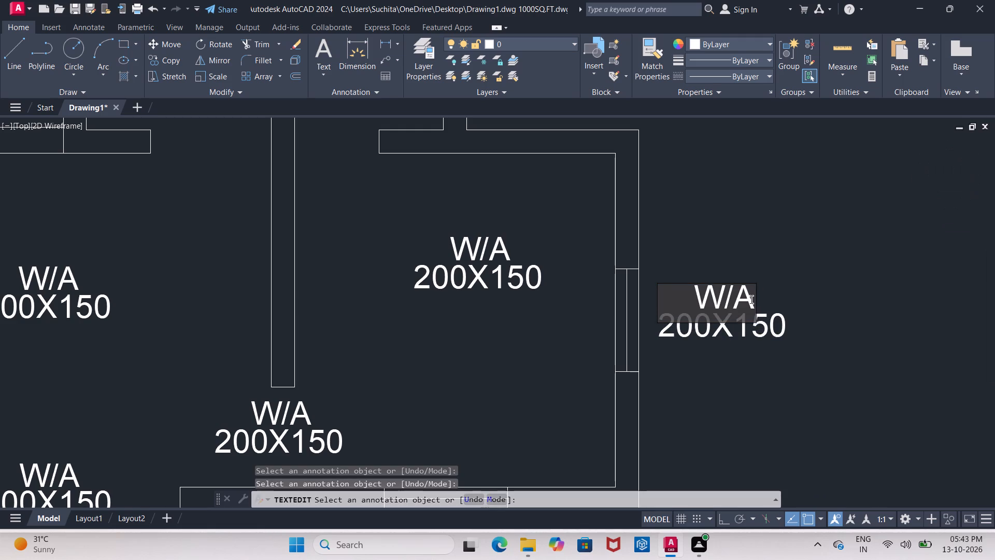
key("BackSpace")
key("BackSpace")
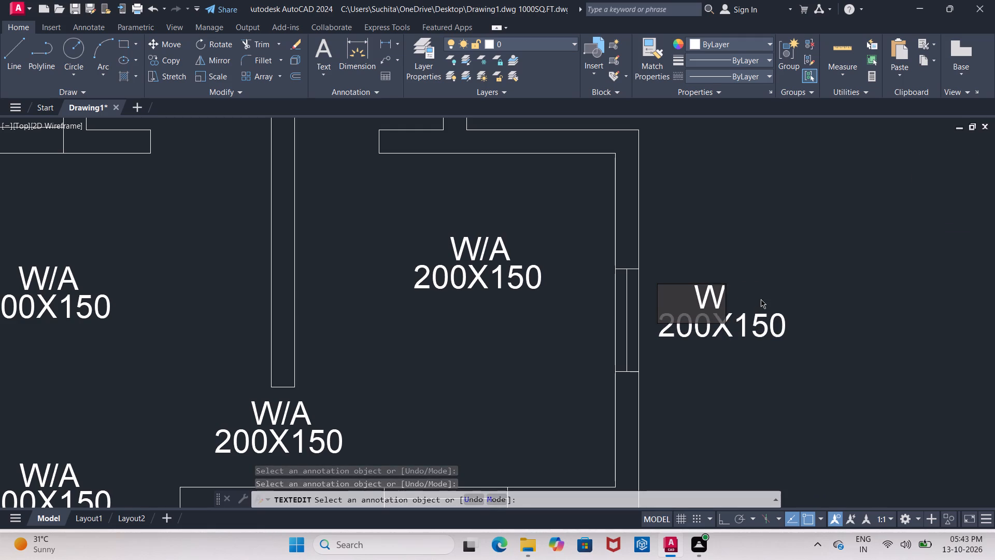
key("2")
left_click(801, 444)
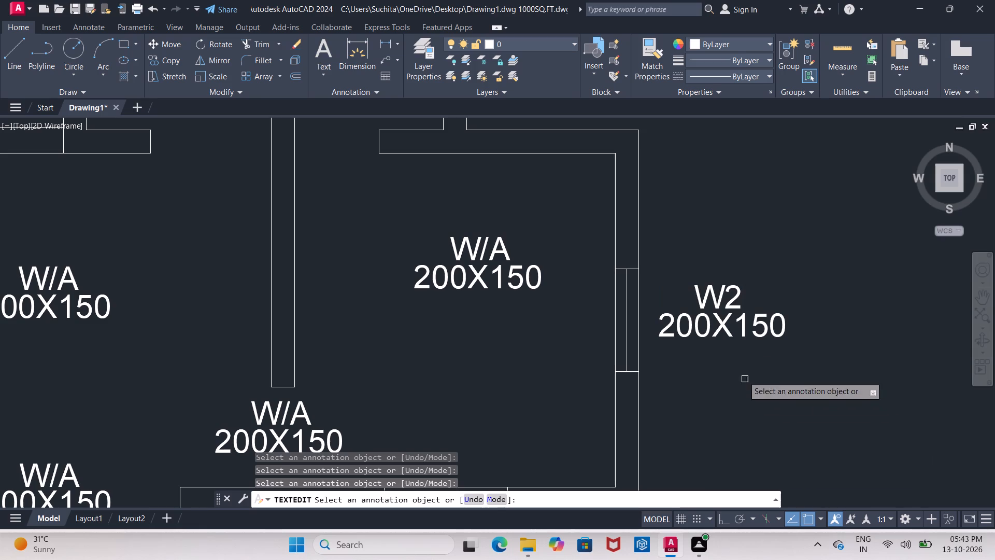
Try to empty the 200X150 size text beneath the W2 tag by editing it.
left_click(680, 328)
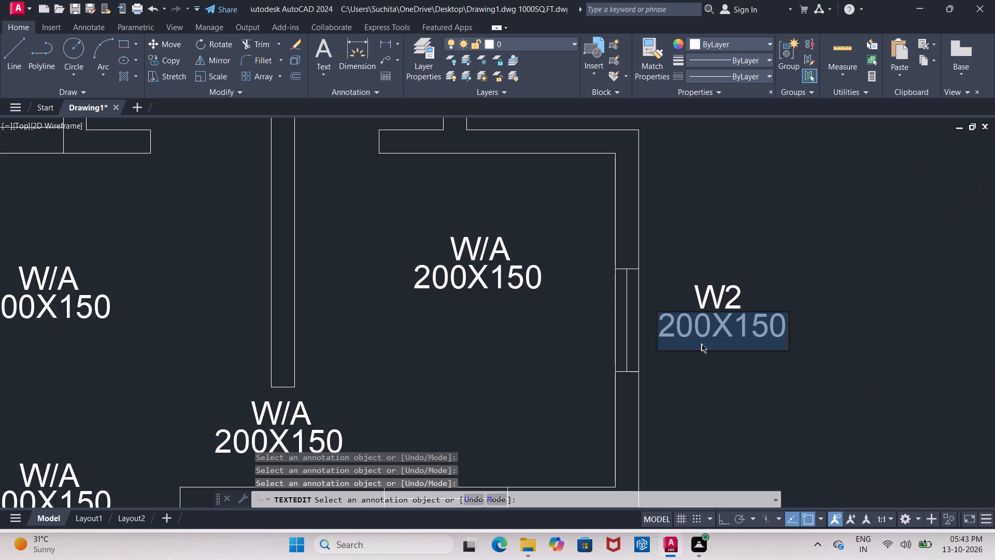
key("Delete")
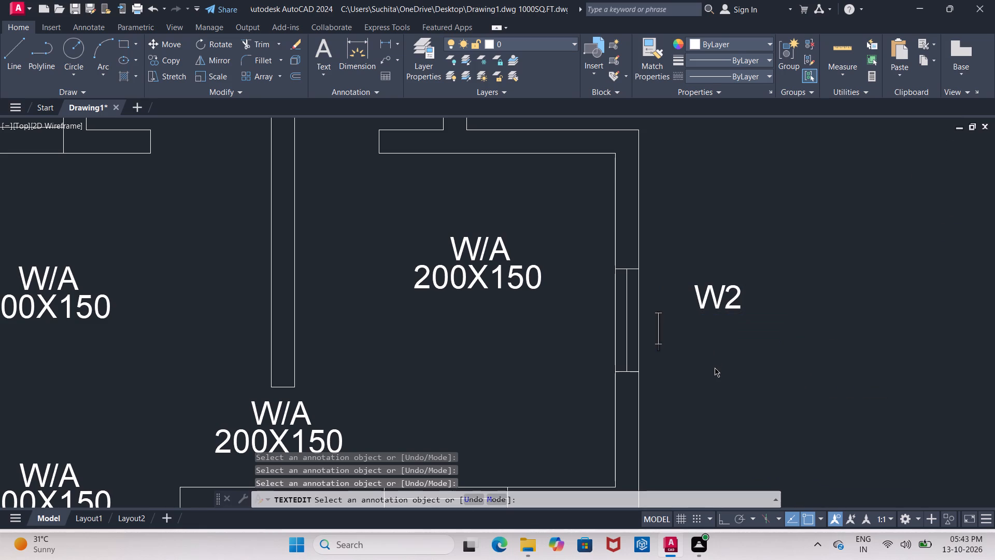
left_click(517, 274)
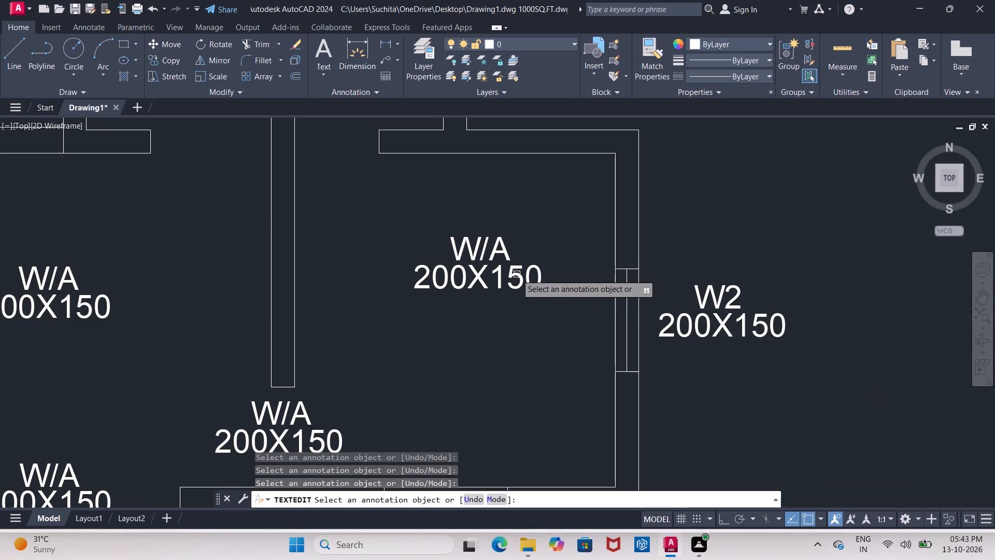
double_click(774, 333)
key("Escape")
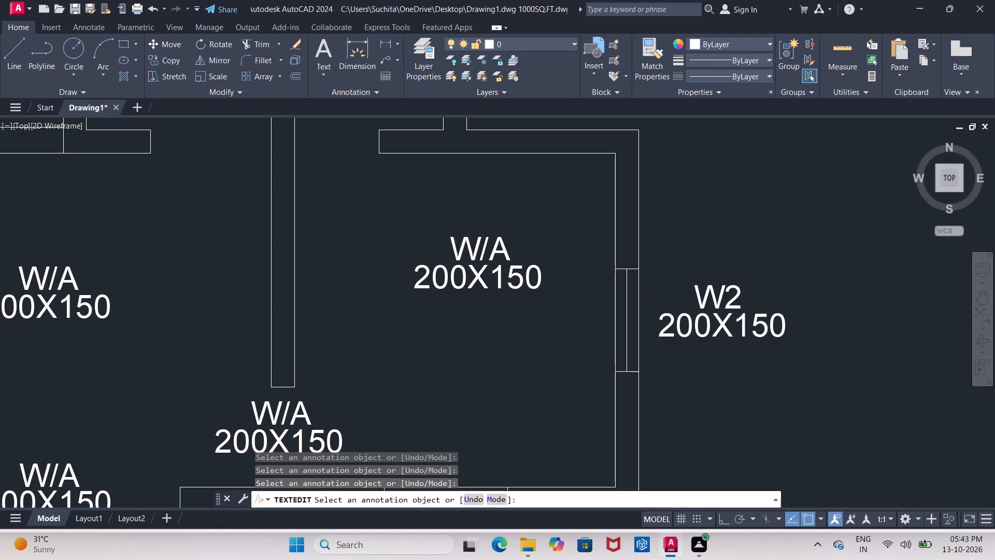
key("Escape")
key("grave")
Erase the 200X150 size line beneath the W2 window tag.
left_click(734, 326)
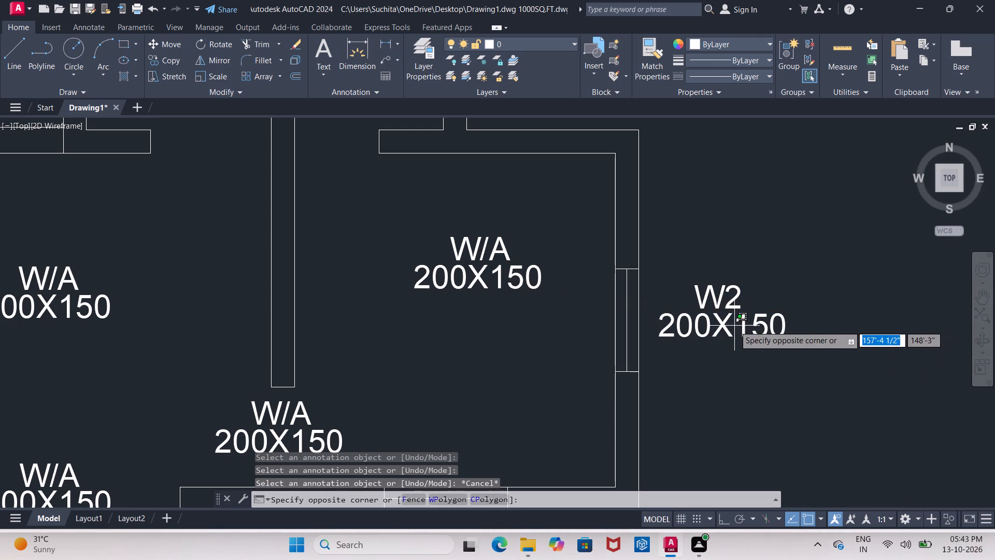
left_click(728, 331)
key("Delete")
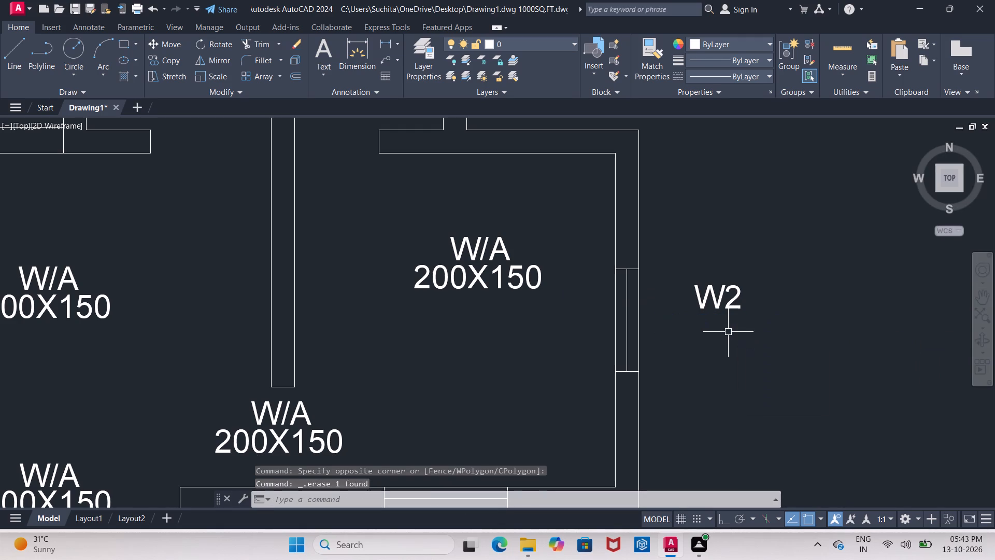
Change the W/A text in the room just west of window W2 to BED ROOM.
left_click(499, 250)
left_click(499, 250)
left_click(499, 250)
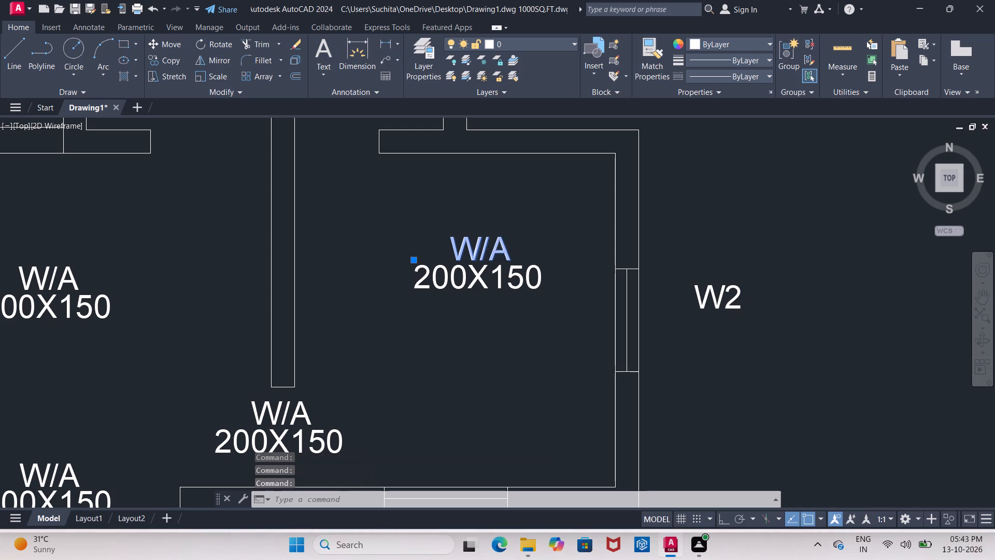
left_click(499, 250)
left_click(499, 250)
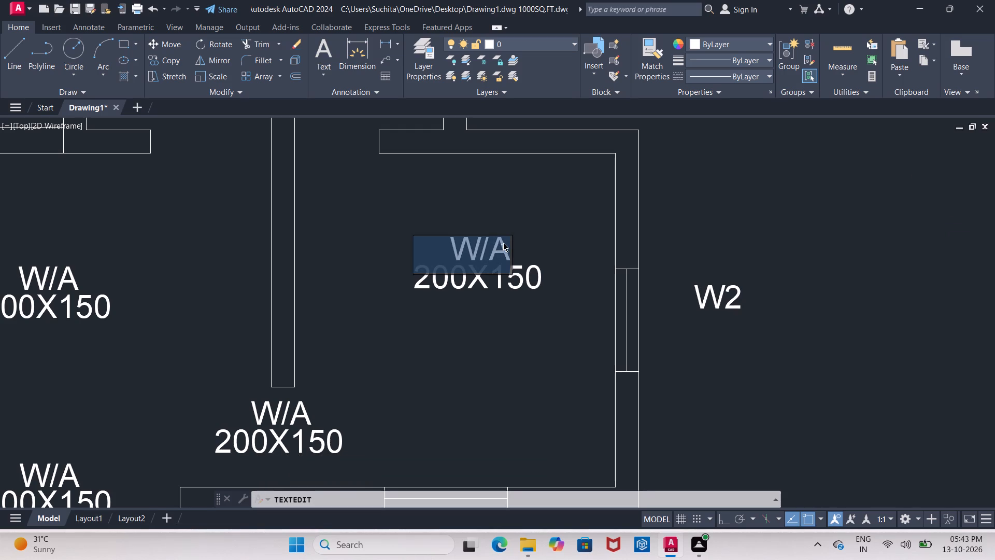
left_click(503, 243)
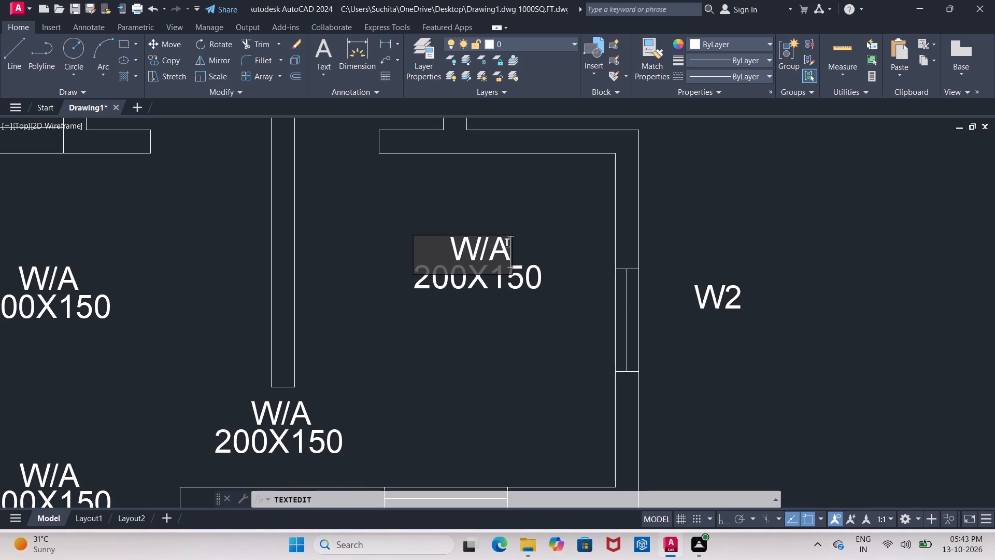
key("BackSpace")
key("BackSpace")
key("BackSpace")
key("BackSpace")
key("BackSpace")
key("BackSpace")
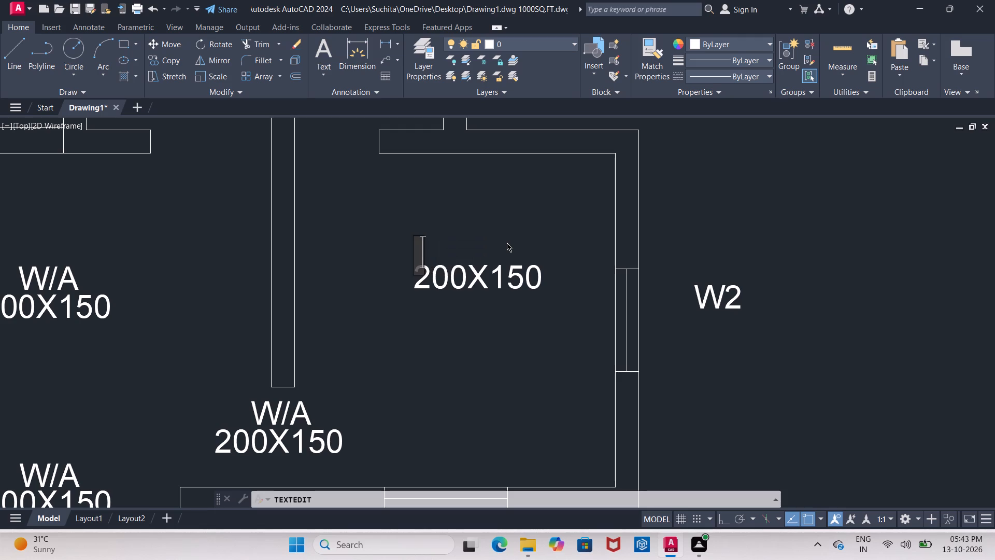
type("BED R")
type("OO")
key("m")
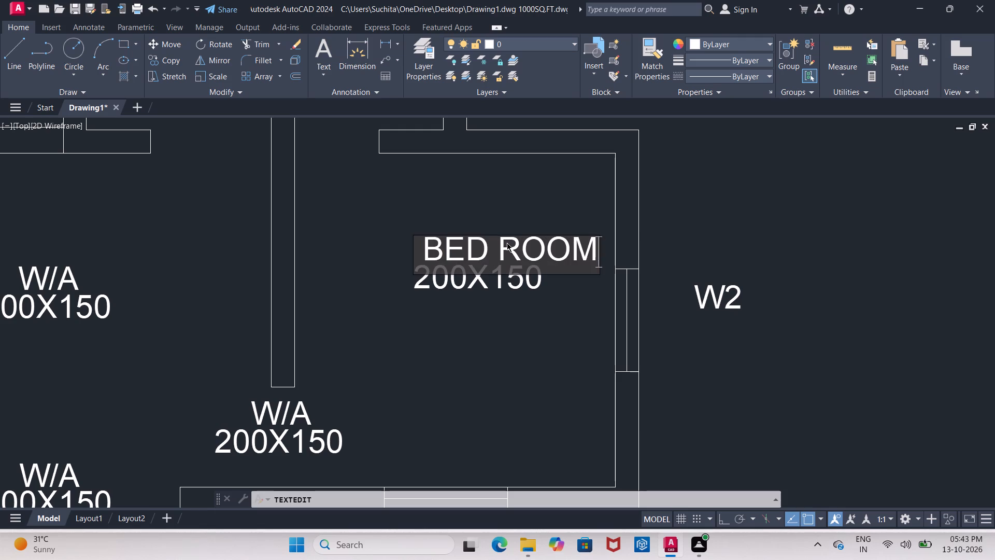
left_click(545, 351)
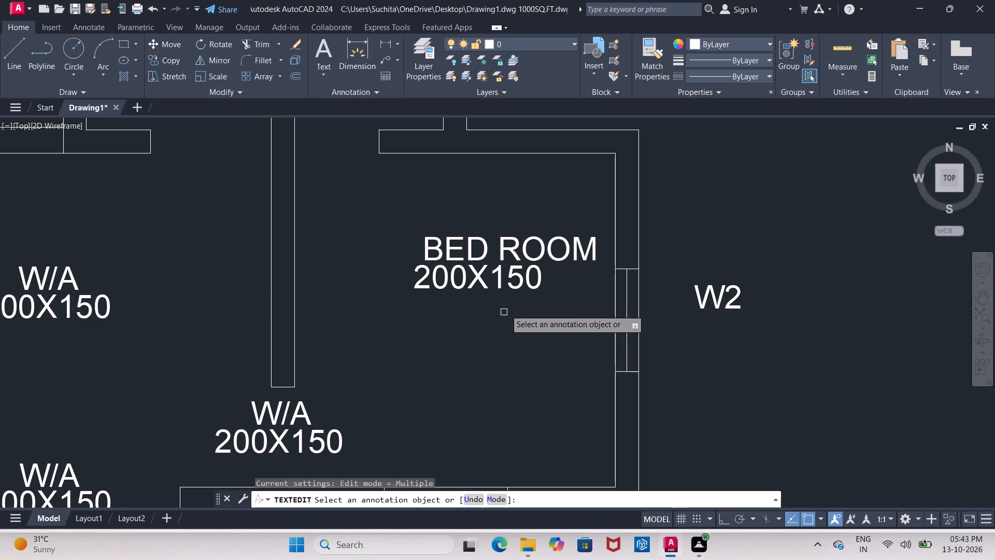
Change the 200X150 size line beneath the BED ROOM label to 320X330.
left_click(512, 282)
left_click(512, 282)
left_click(514, 281)
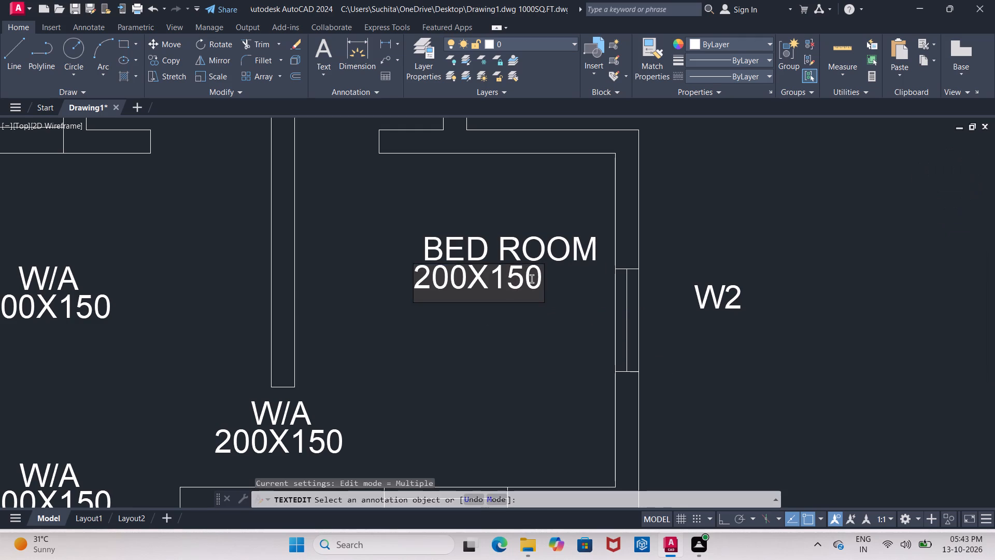
left_click(532, 279)
left_click(541, 281)
key("BackSpace")
key("BackSpace")
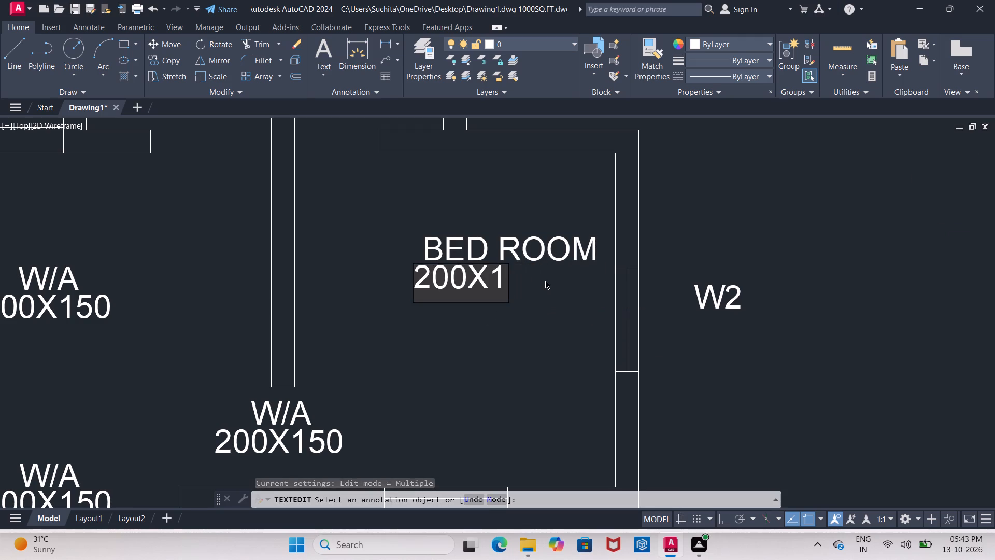
key("BackSpace")
key("BackSpace")
key("BackSpace")
key("BackSpace")
key("BackSpace")
type("320")
key("x")
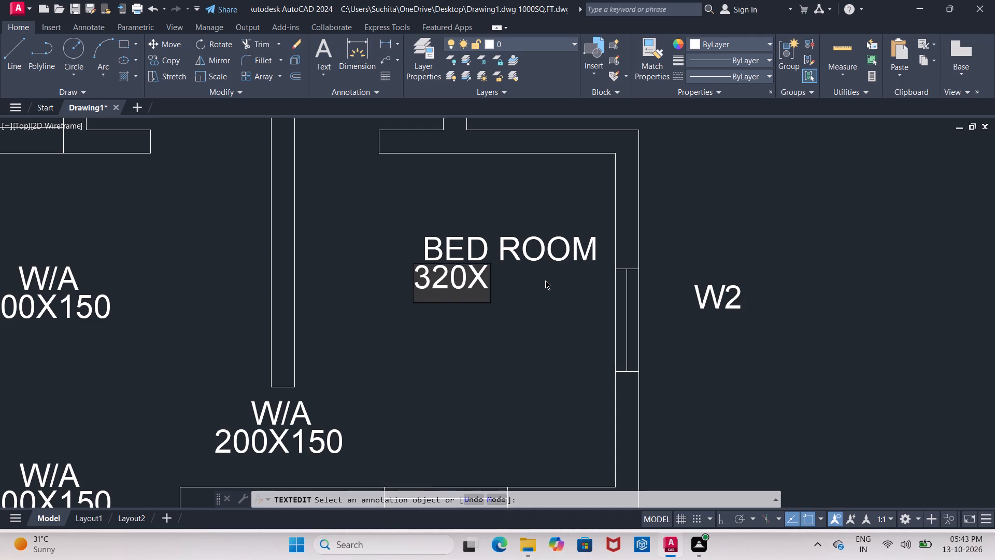
type("330")
left_click(529, 318)
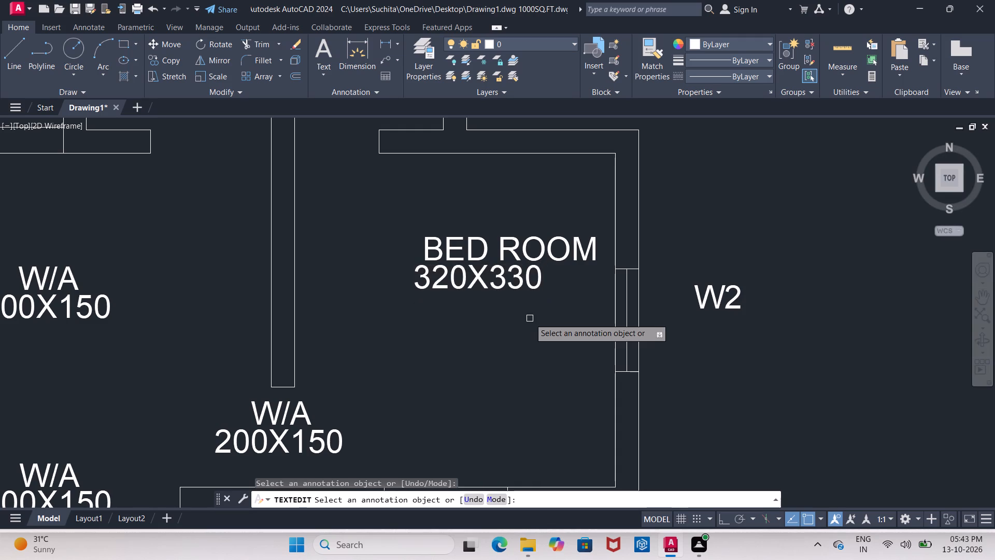
Change the W/A text in the small room north of the bedroom, nearest the east wall, to W/C.
middle_click_drag(524, 337, 539, 439)
scroll(538, 441, "down", 1)
scroll(445, 228, "up", 1)
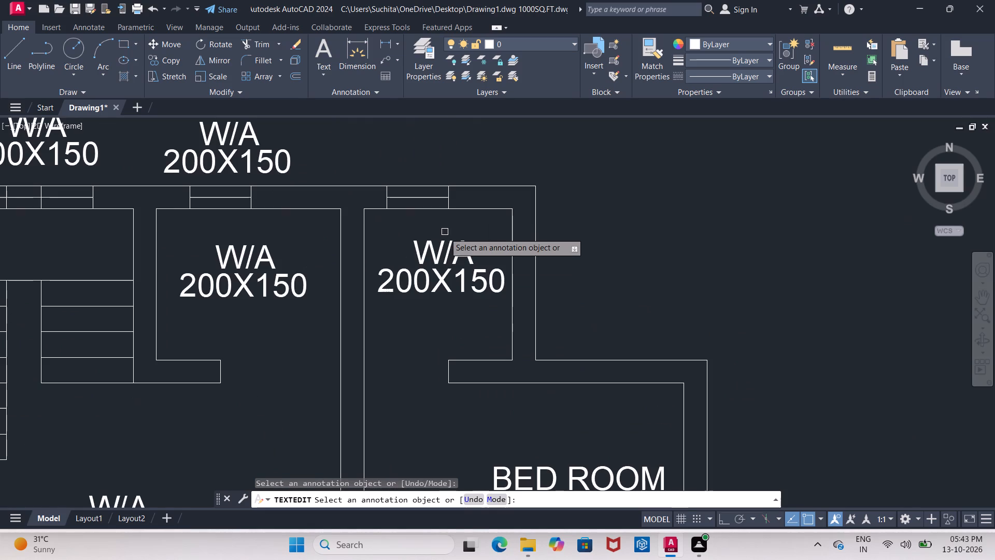
scroll(445, 233, "up", 1)
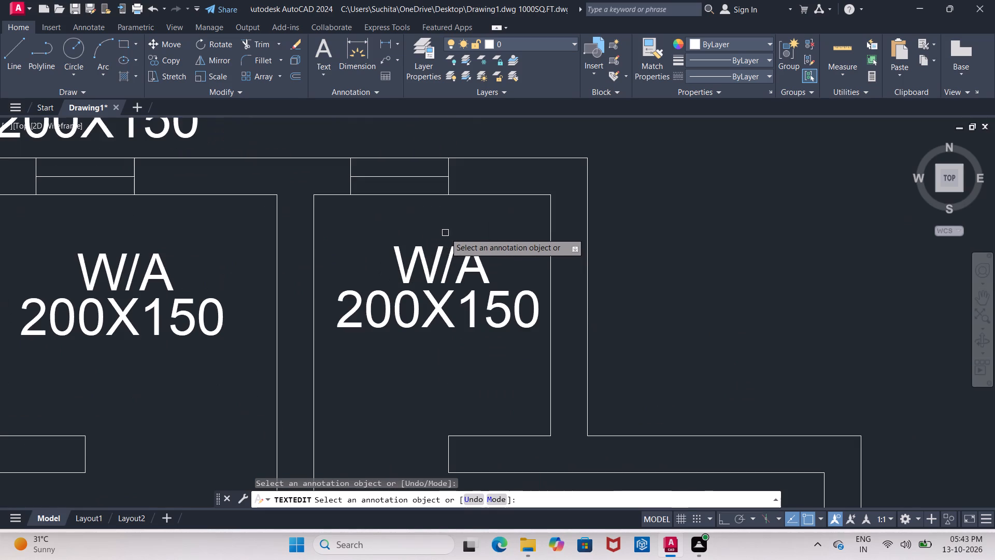
left_click(441, 253)
left_click(473, 259)
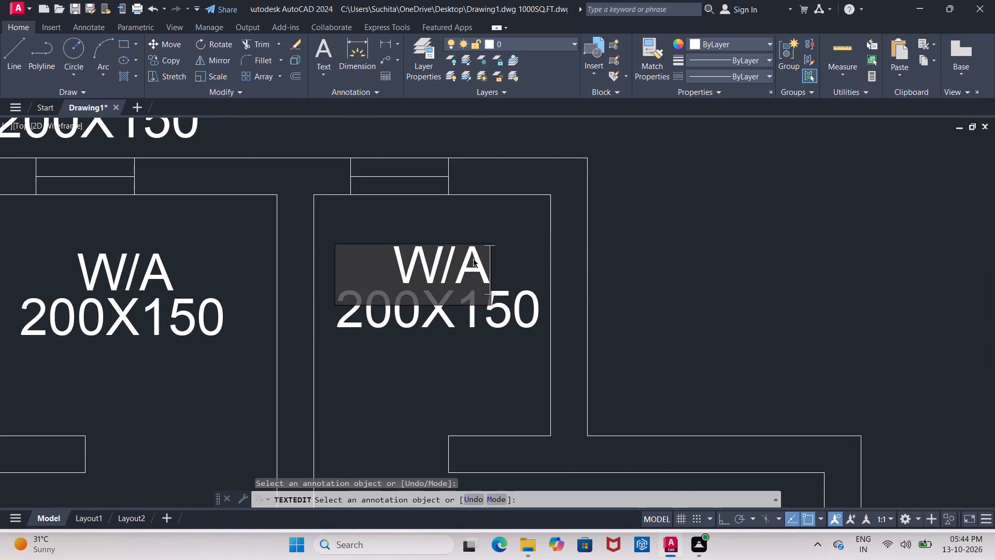
key("BackSpace")
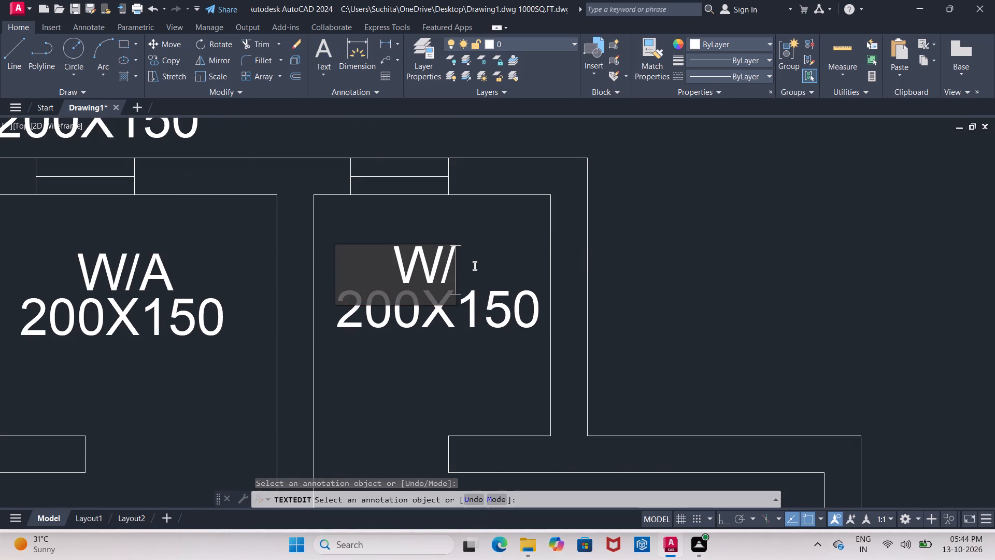
key("c")
scroll(475, 266, "up", 1)
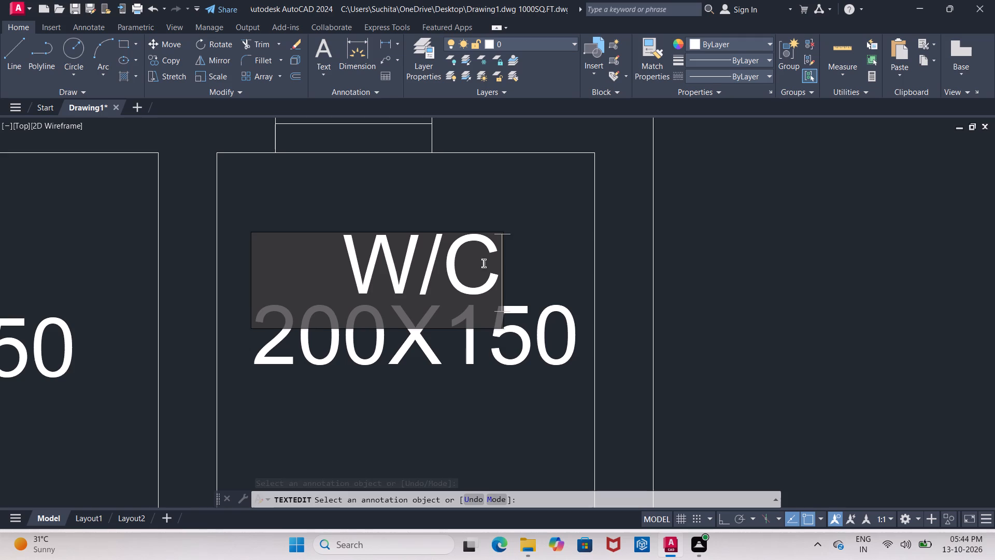
left_click(514, 369)
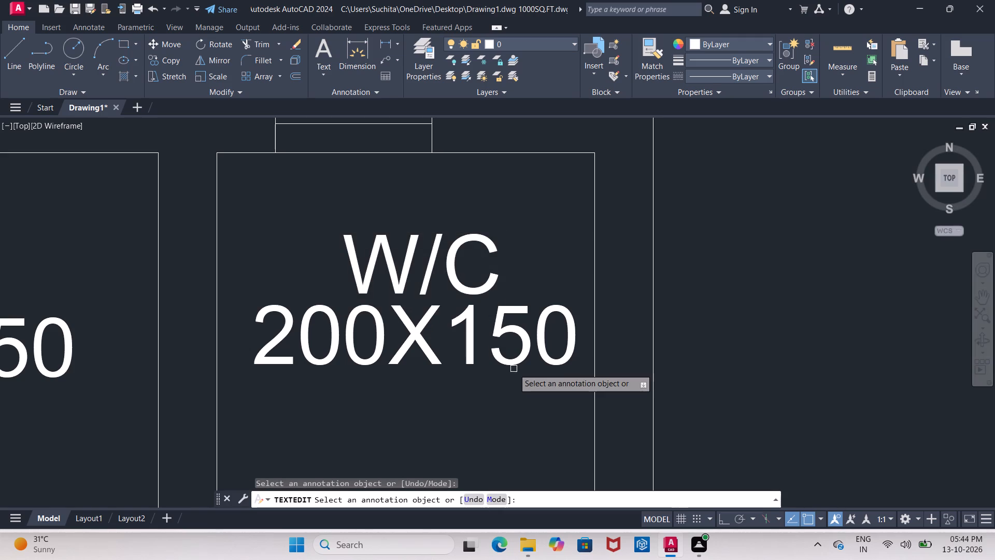
Change the 200X150 size line beneath the W/C label to 170X150.
left_click(363, 331)
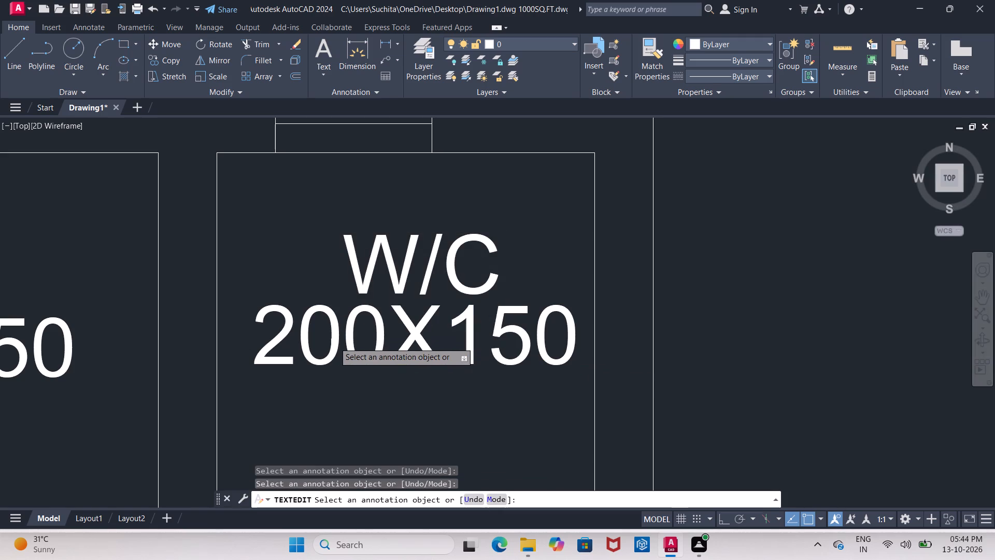
left_click(334, 342)
left_click(325, 351)
left_click(380, 339)
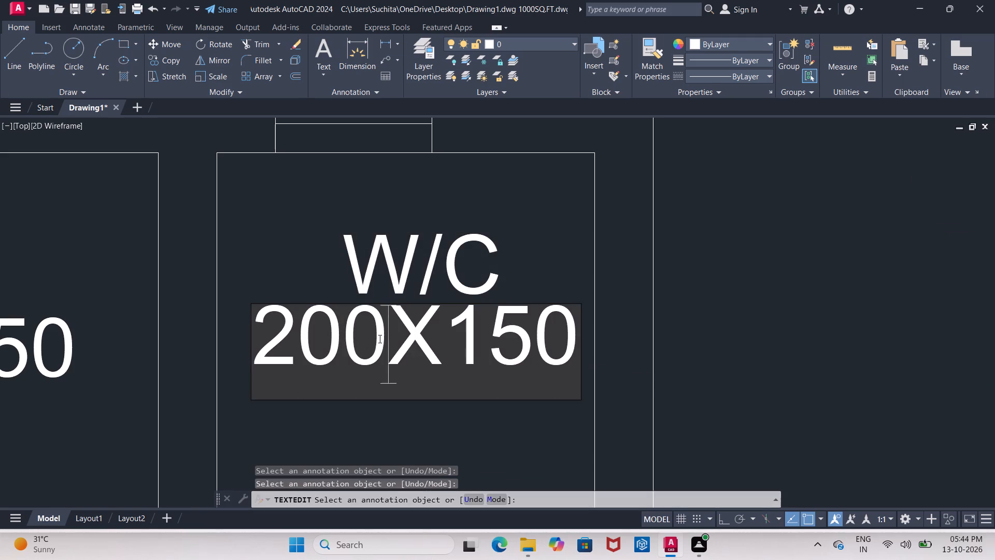
left_click(343, 341)
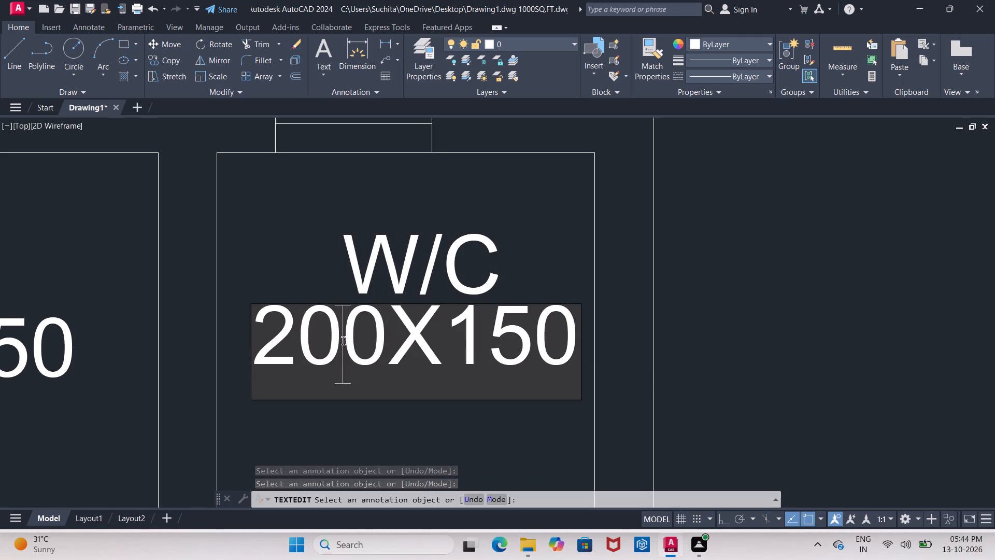
key("BackSpace")
key("BackSpace")
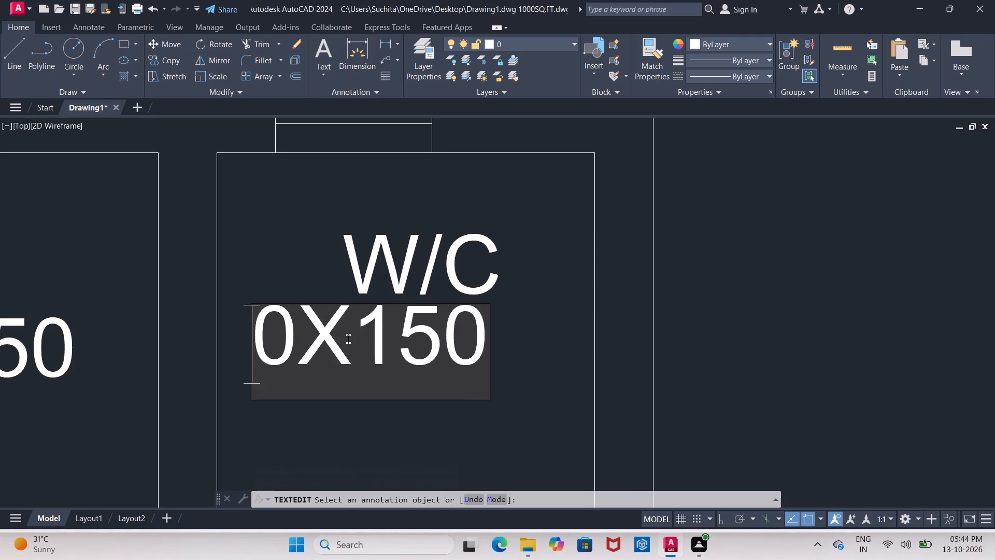
type("17")
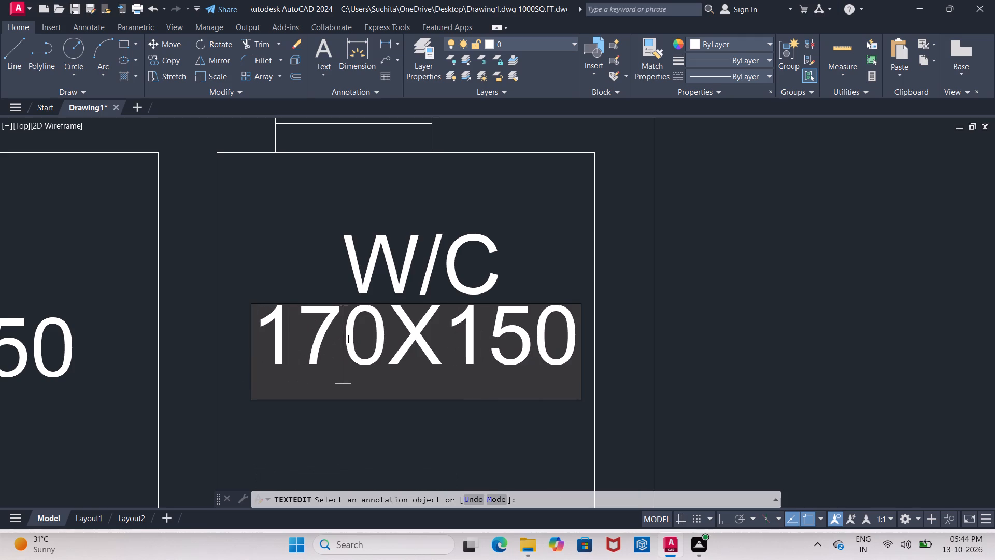
left_click(379, 412)
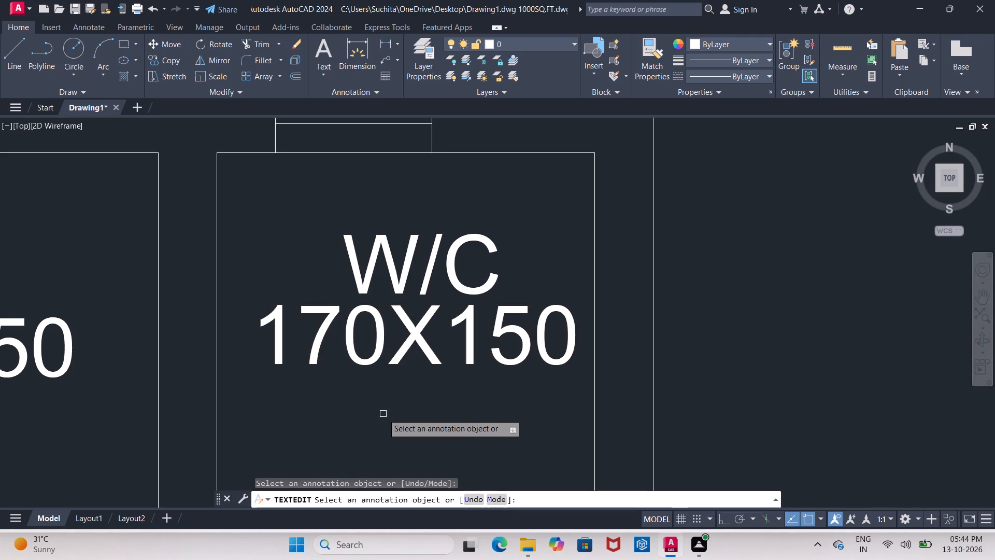
Change the W/A text in the small room just west of the W/C to TOILET.
middle_click_drag(383, 414, 652, 440)
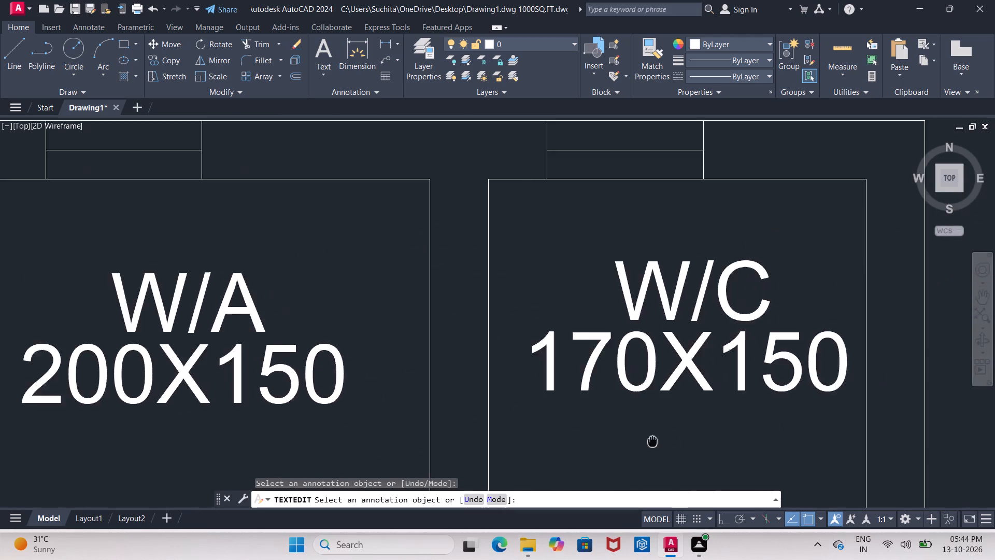
middle_click_drag(652, 440, 787, 396)
left_click(370, 275)
double_click(369, 270)
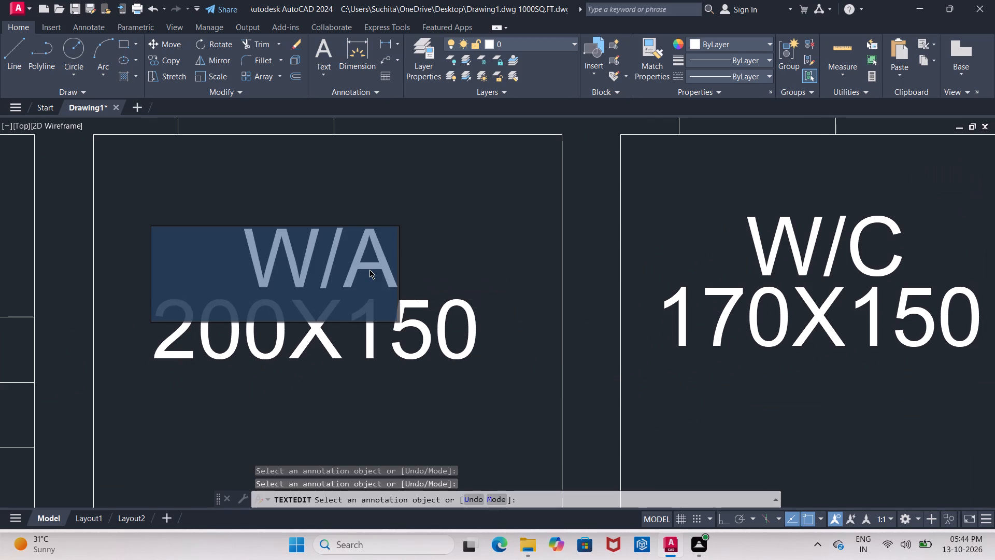
left_click(375, 269)
key("BackSpace")
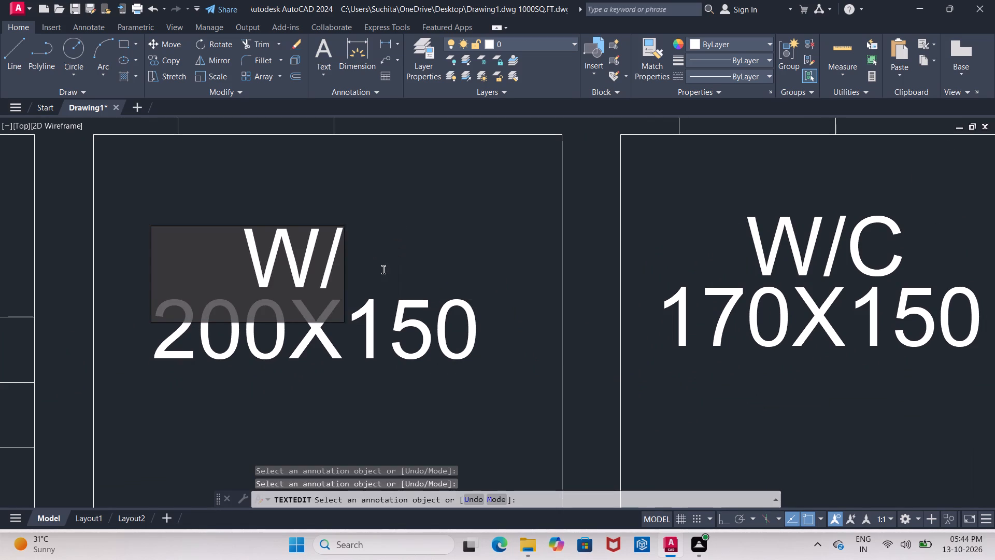
key("BackSpace")
key("BackSpace")
key("BackSpace")
key("t")
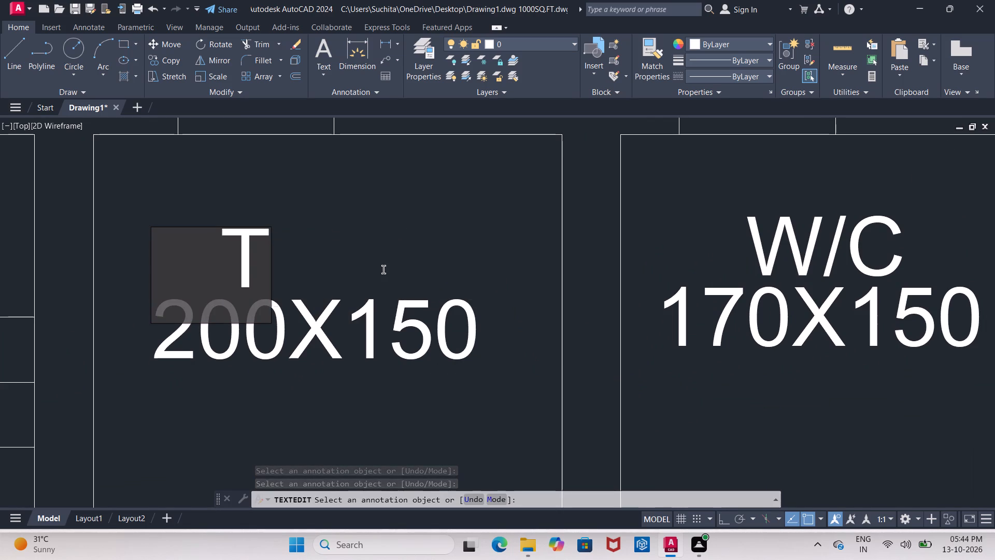
type("OI")
key("l")
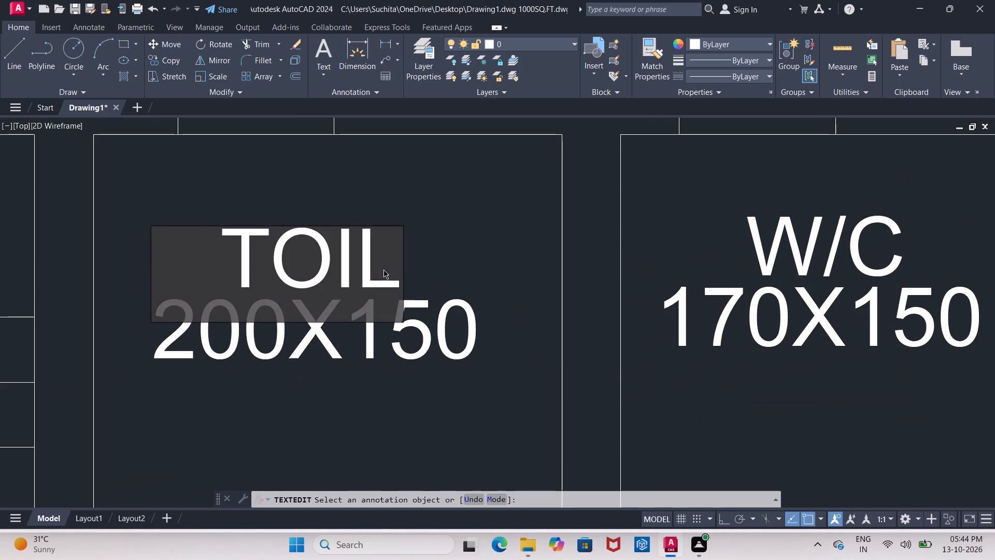
type("ET")
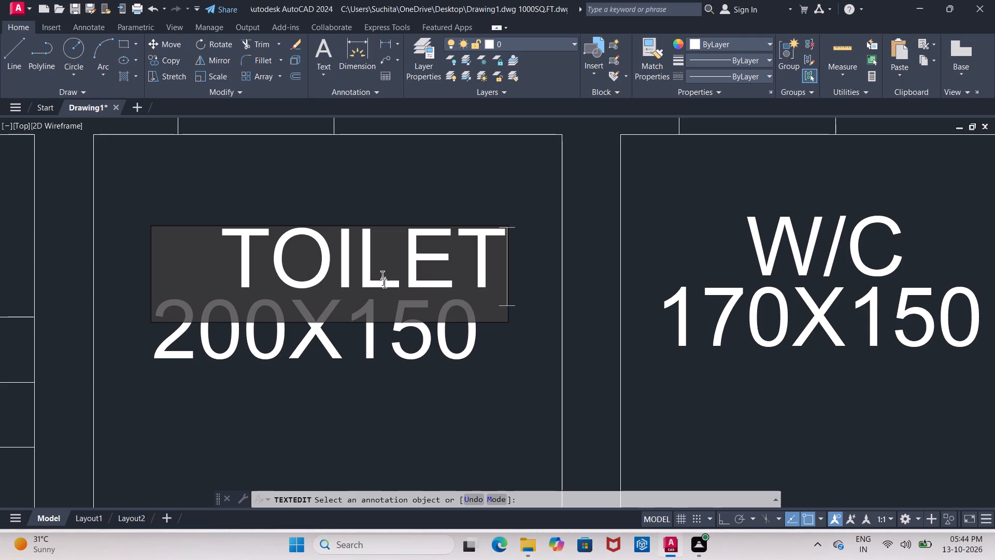
left_click(374, 326)
Change the 200X150 size line beneath the TOILET label to 160X150.
left_click(267, 331)
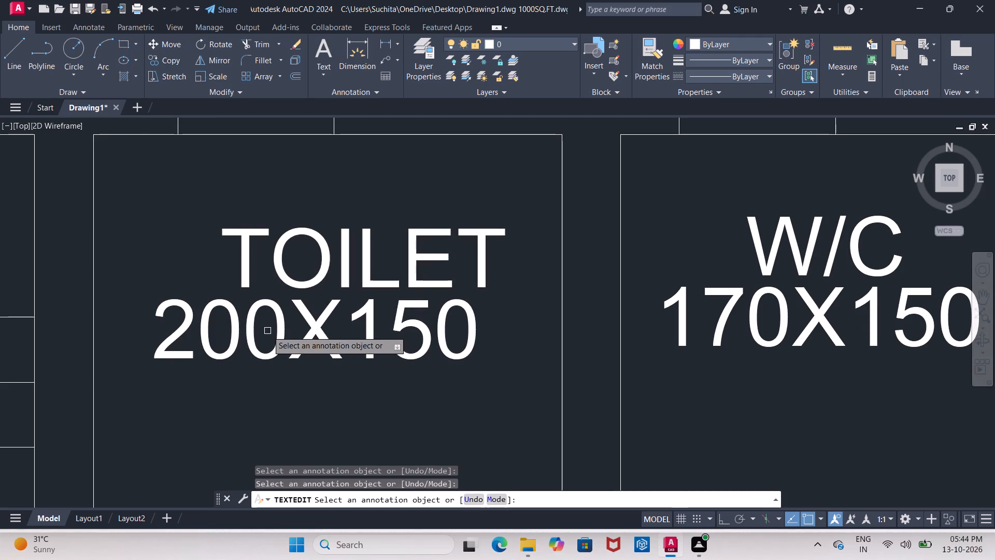
left_click(281, 340)
left_click(282, 340)
left_click(282, 338)
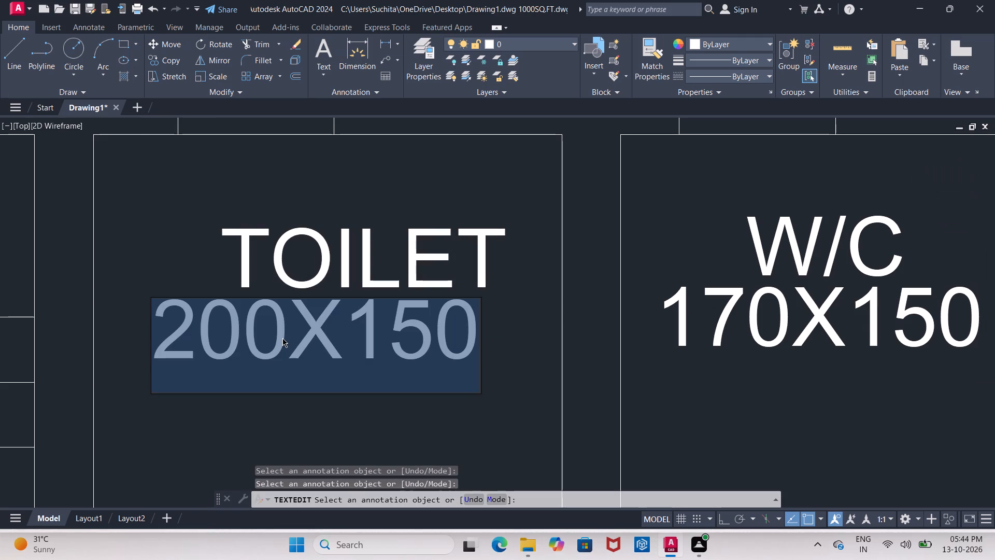
double_click(278, 338)
left_click(276, 337)
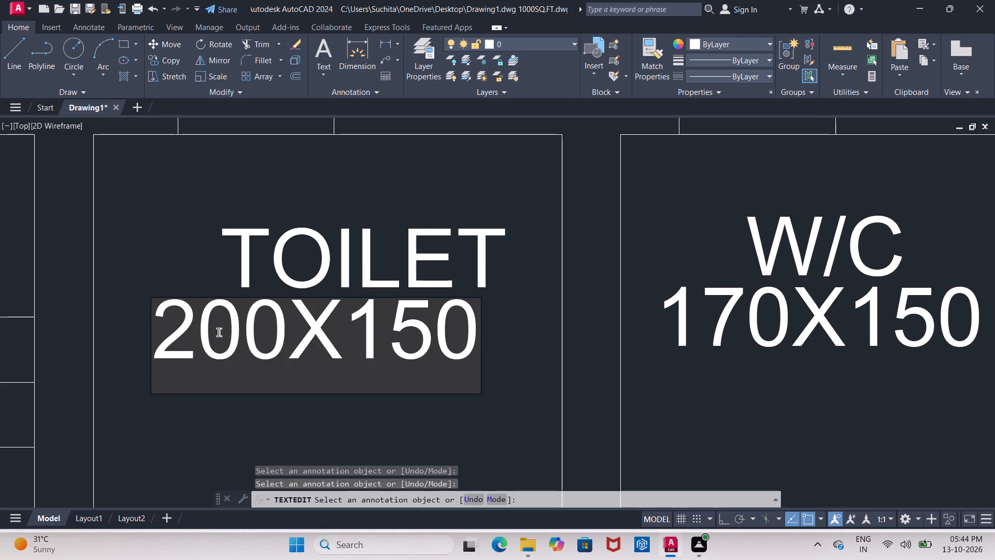
left_click(235, 338)
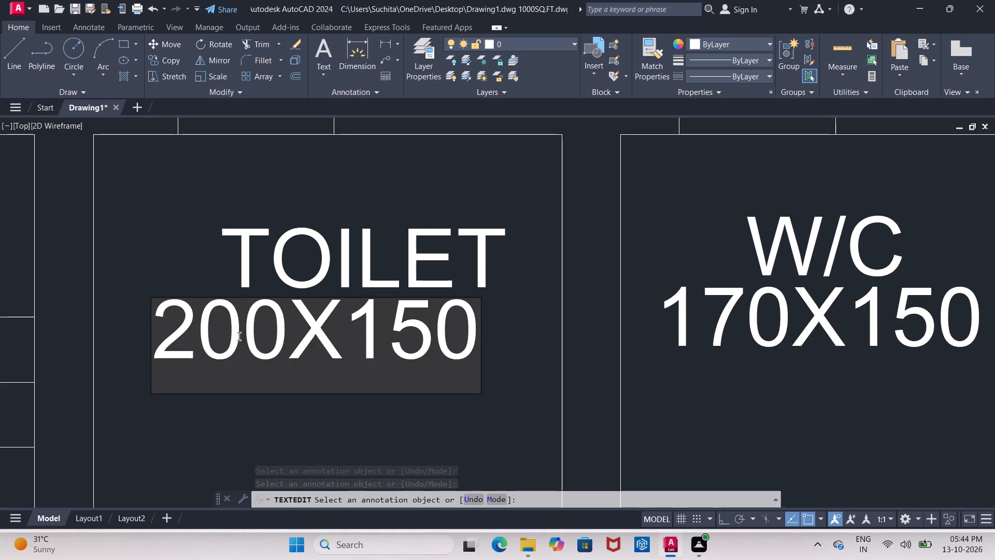
key("BackSpace")
key("BackSpace")
type("16")
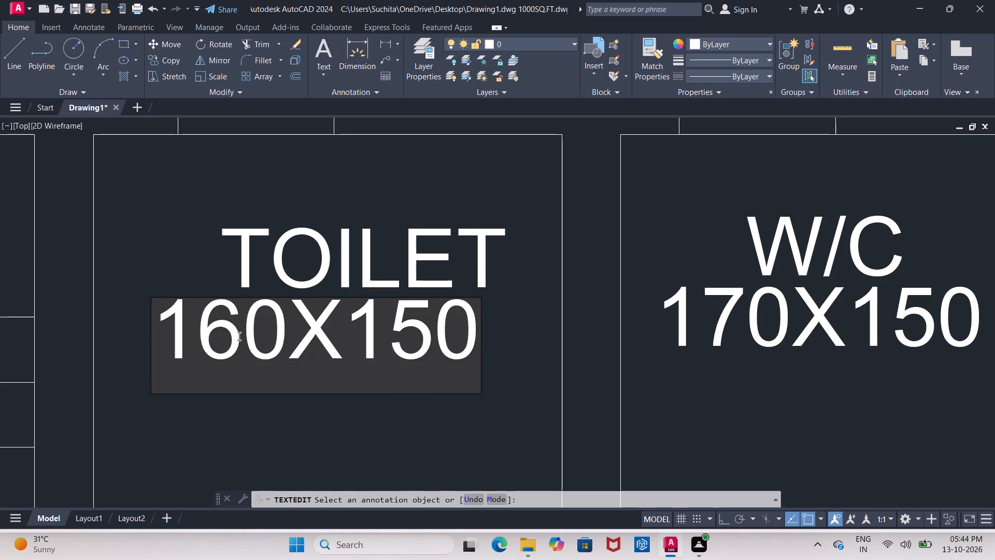
left_click(284, 409)
Change the W/A text outside the toilet's north window to V, indented with spaces to centre it over the opening.
scroll(310, 397, "down", 3)
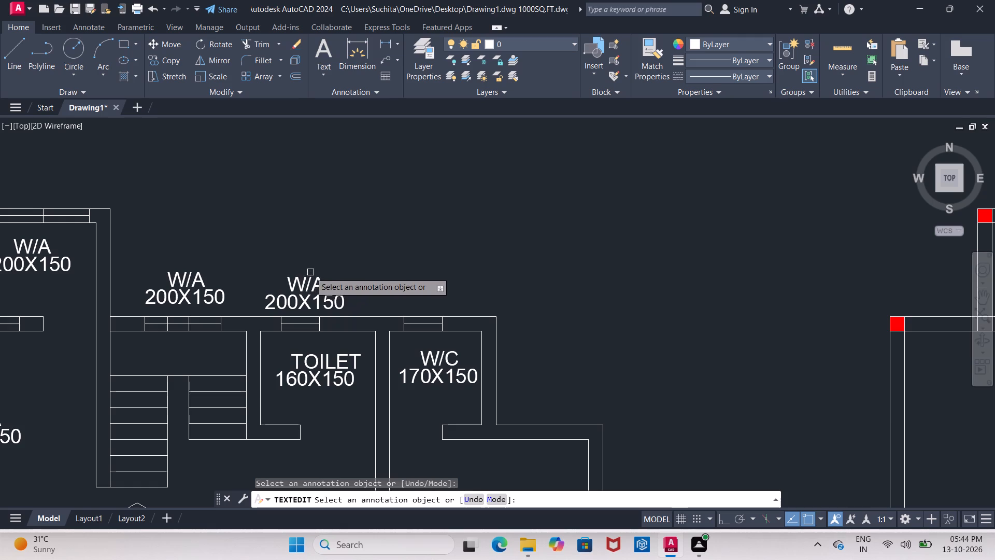
scroll(302, 283, "up", 2)
left_click(302, 283)
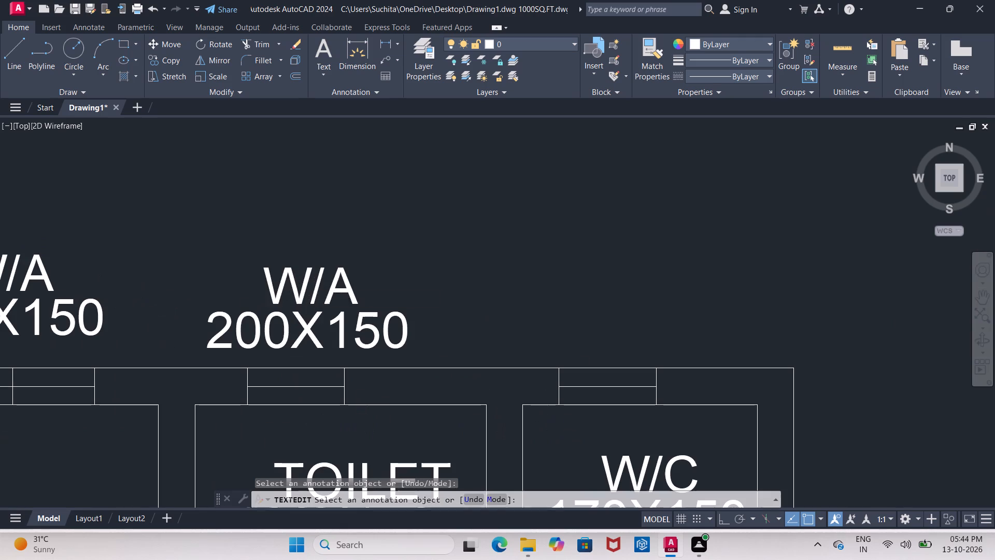
left_click(299, 287)
left_click(353, 284)
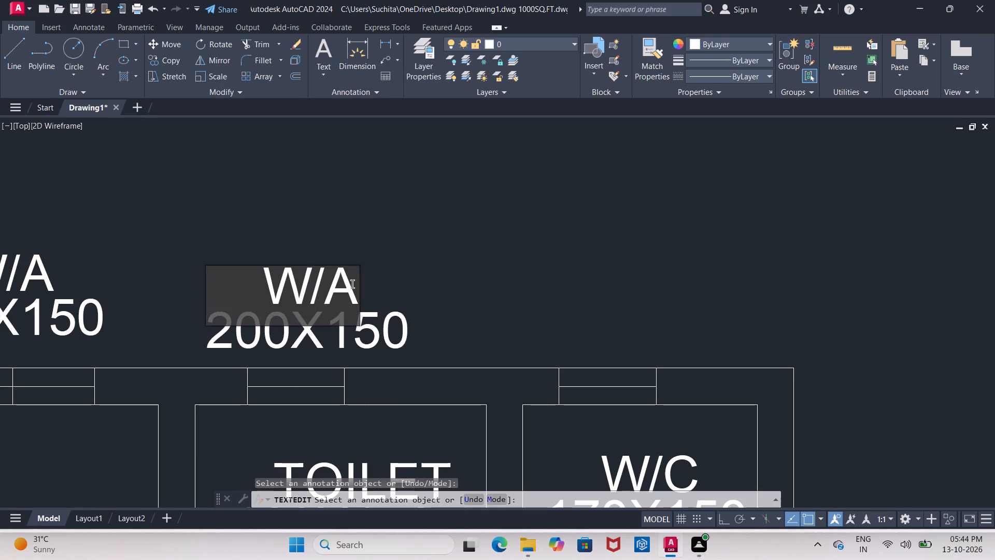
key("BackSpace")
key("BackSpace")
key("BackSpace")
key("space")
key("space")
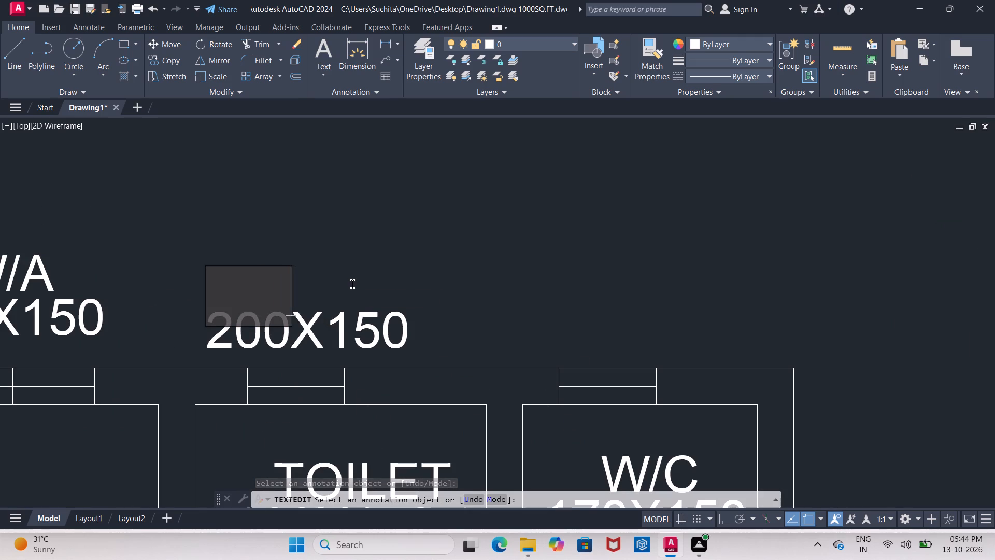
key("space")
key("v")
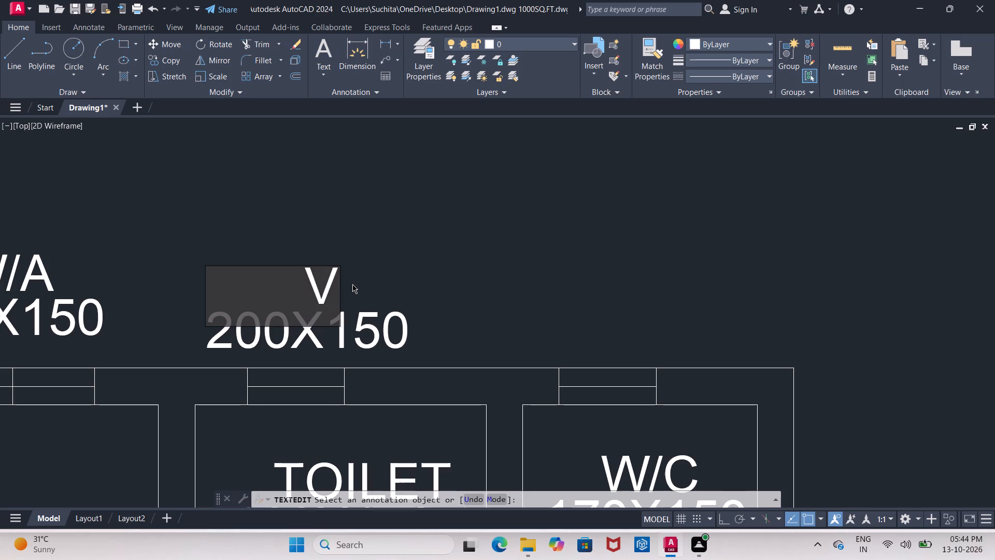
key("BackSpace")
key("BackSpace")
key("space")
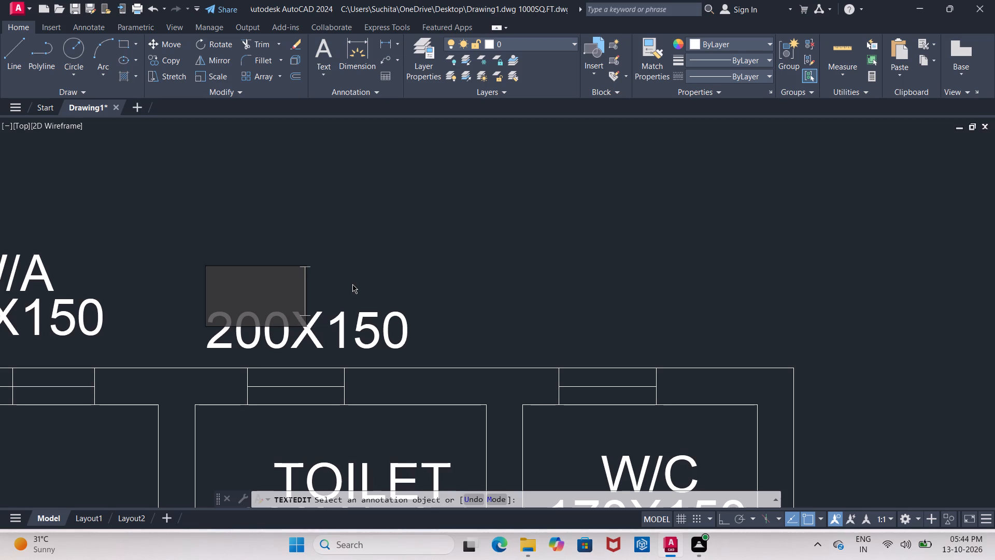
key("BackSpace")
key("BackSpace")
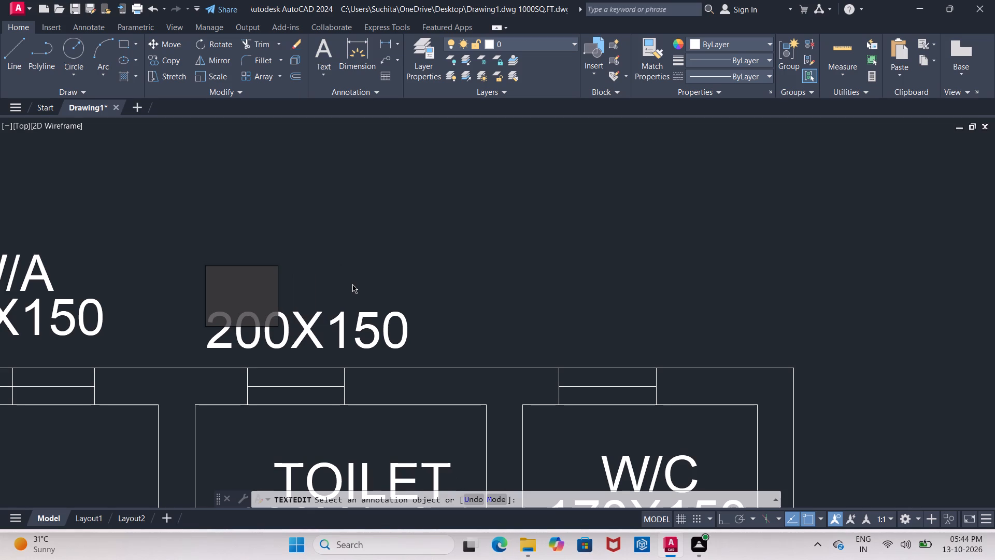
key("v")
key("BackSpace")
key("space")
type("V")
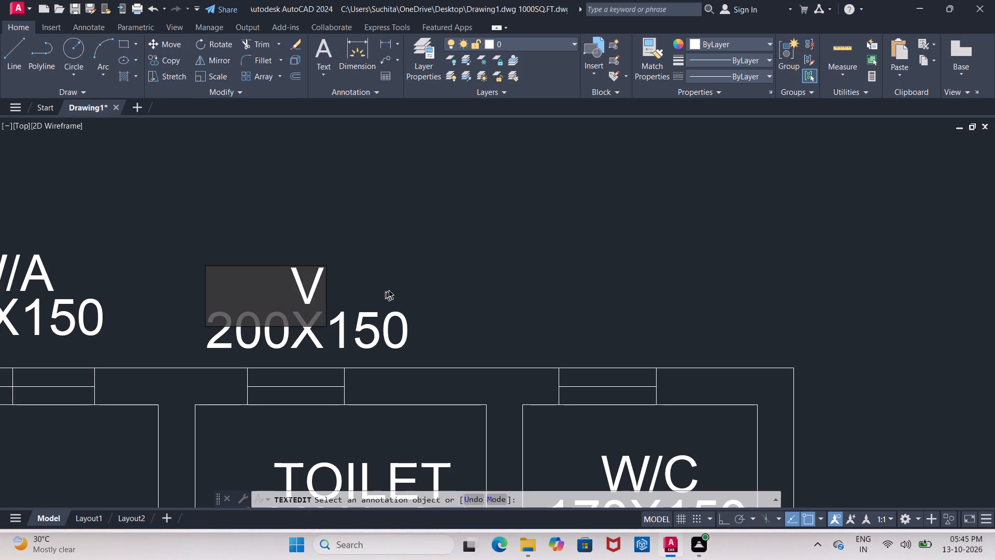
left_click(392, 287)
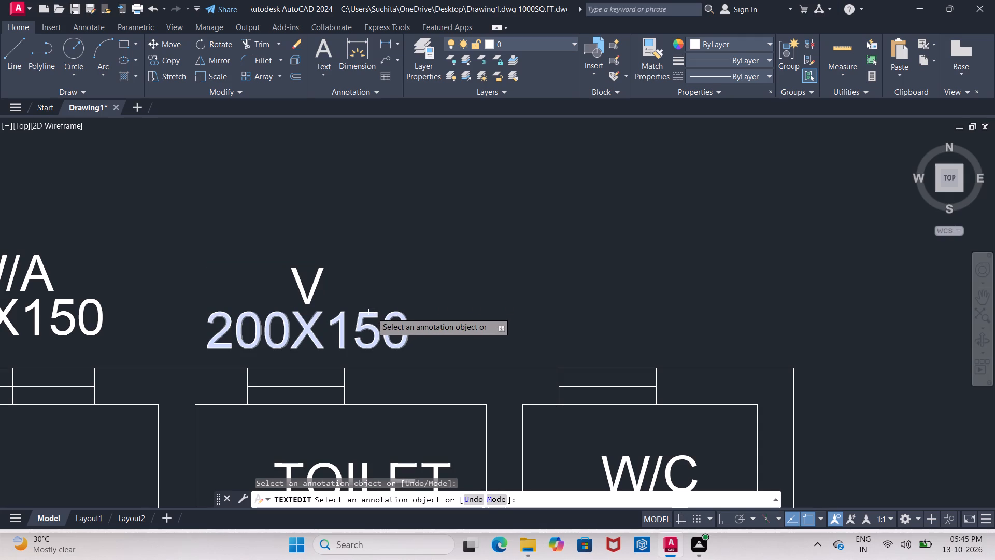
key("Escape")
Delete the 200X150 size line beneath the V label.
left_click(353, 331)
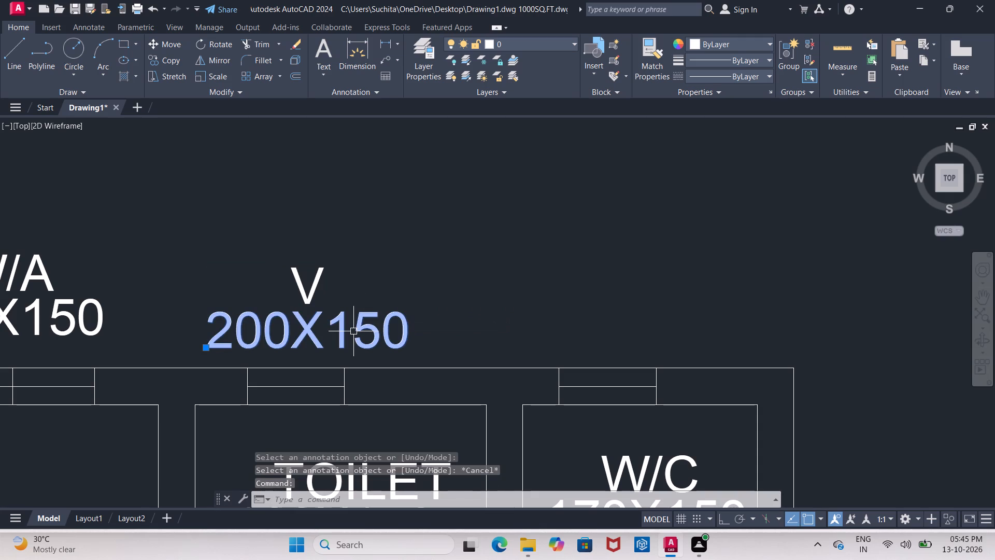
key("Delete")
Move the V label down so it sits just above the toilet's window opening.
middle_click_drag(345, 325, 457, 298)
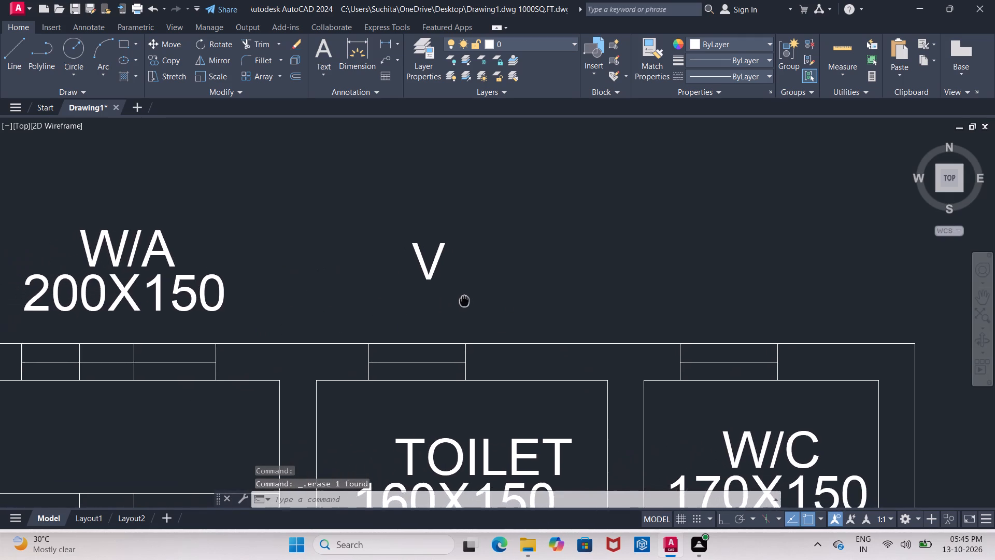
middle_click_drag(457, 298, 389, 286)
left_click(352, 261)
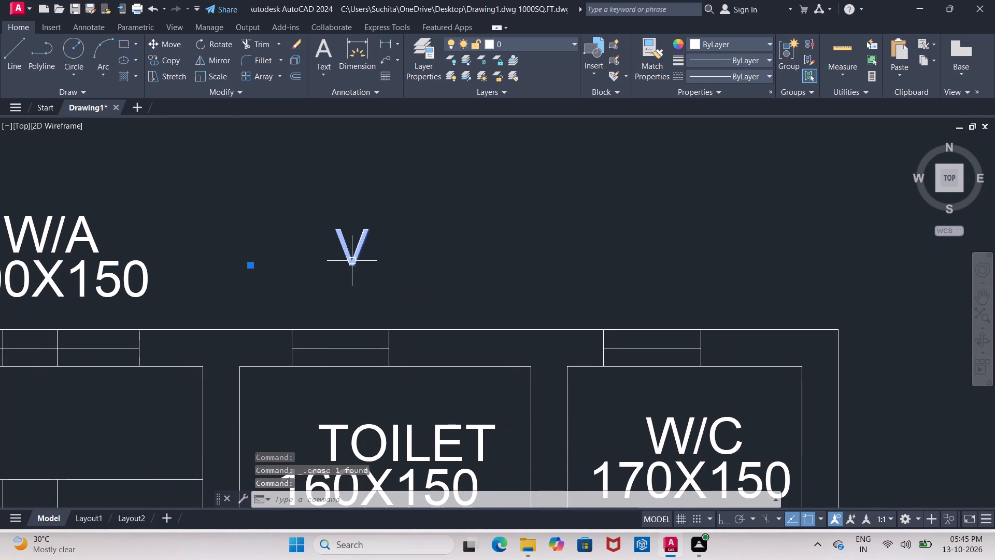
left_click(173, 47)
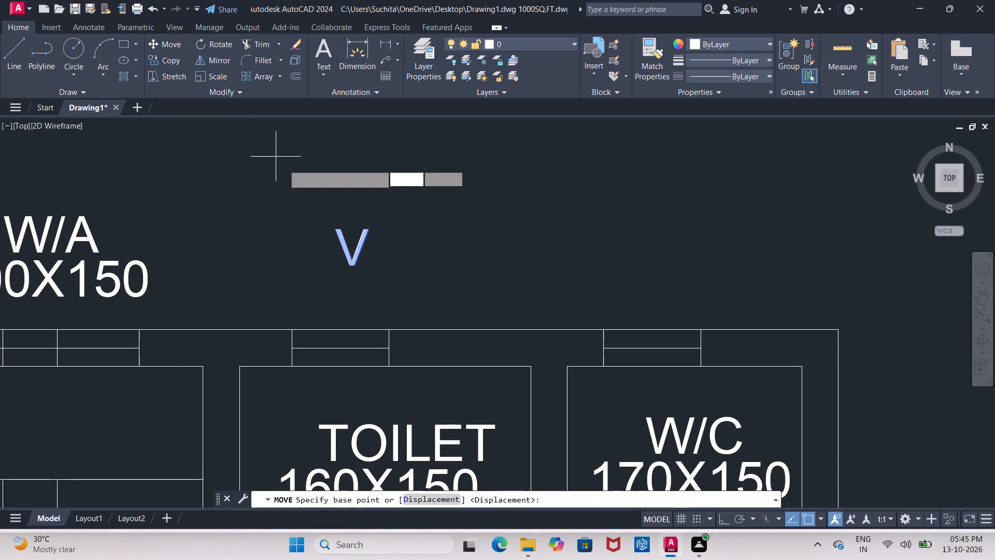
left_click(353, 260)
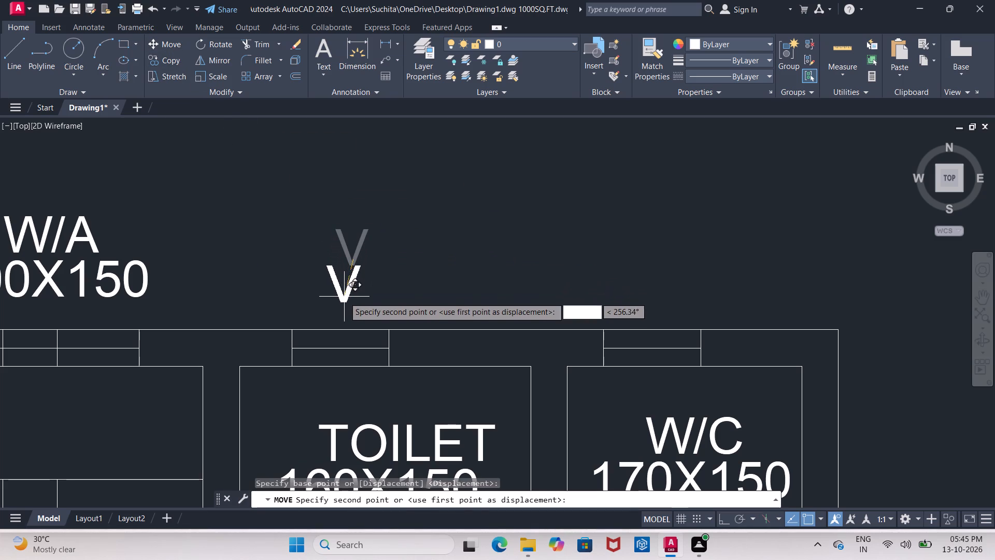
left_click(344, 301)
With Ortho on, copy the V label horizontally east to just above the W/C's north window opening.
left_click(346, 301)
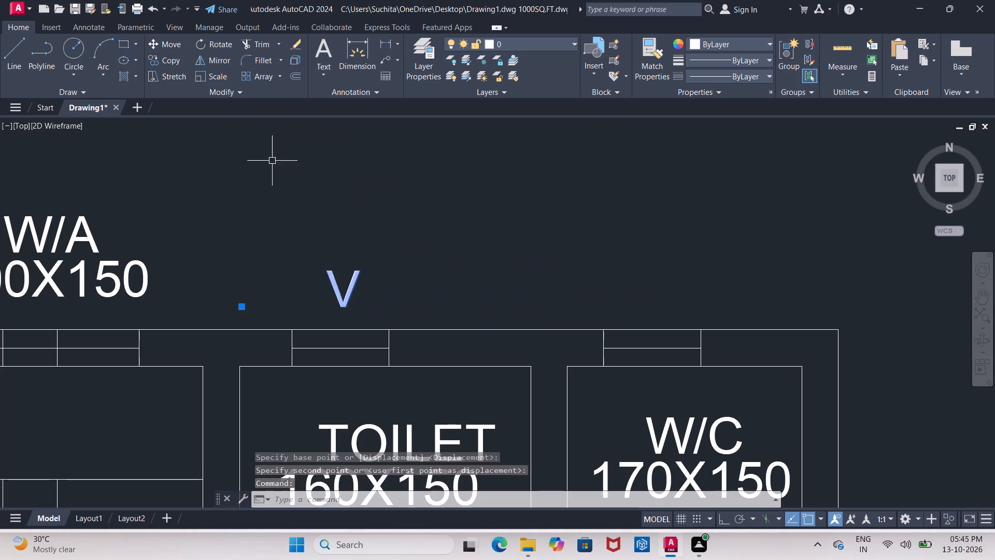
left_click(727, 522)
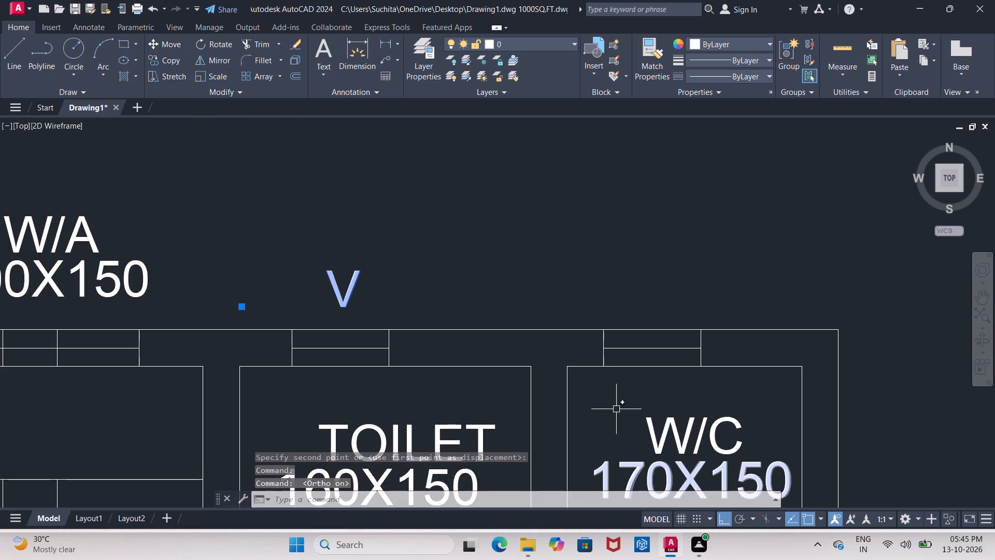
left_click(172, 57)
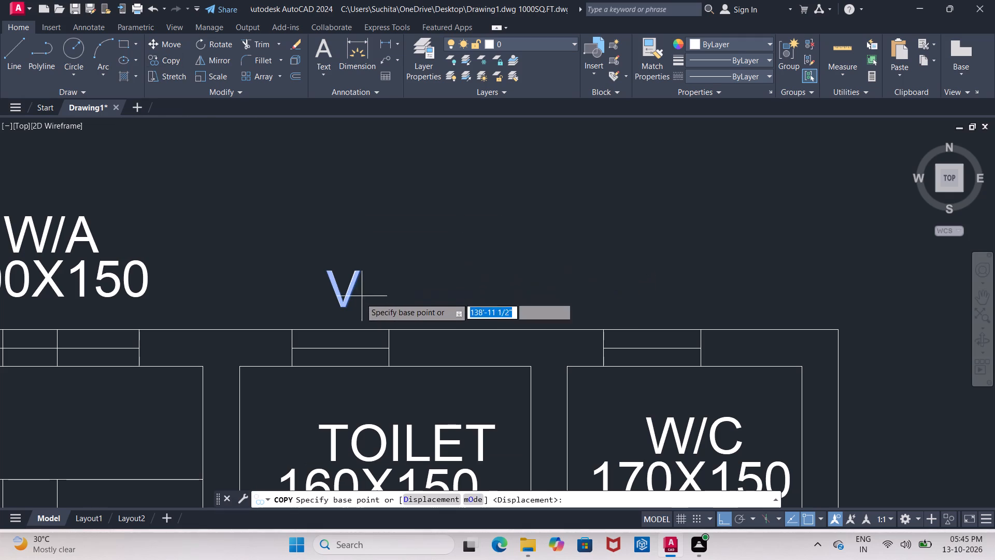
left_click(343, 304)
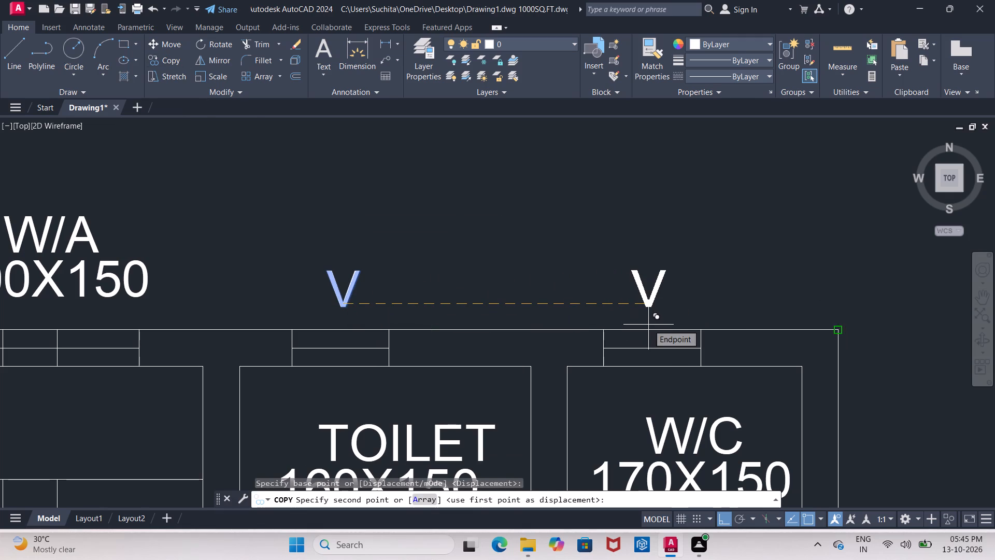
left_click(648, 325)
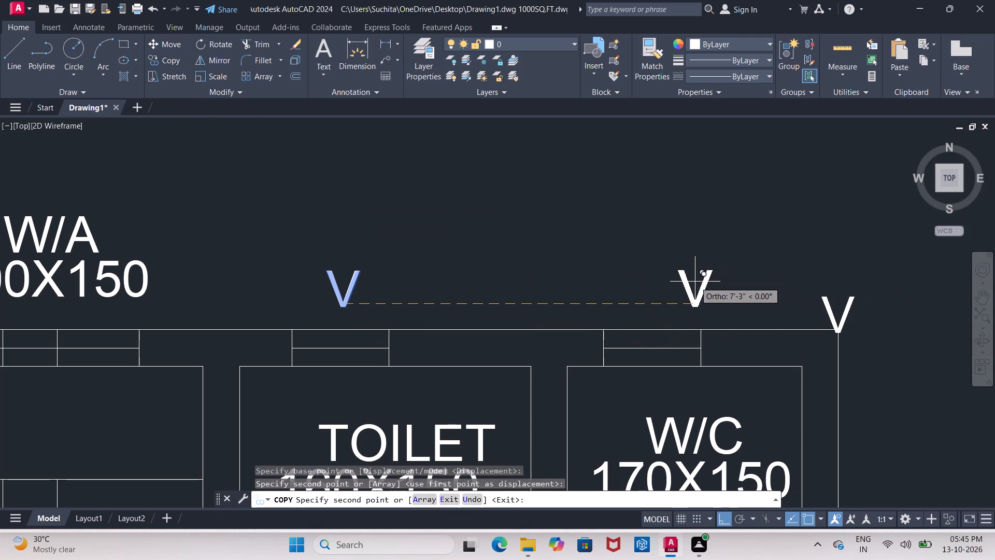
key("ctrl+z")
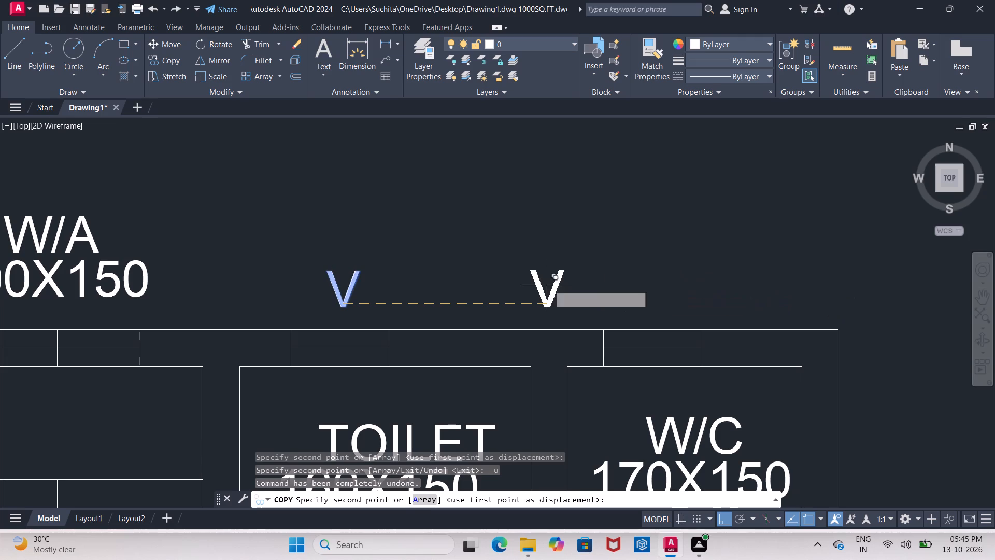
left_click(649, 306)
left_click_drag(576, 308, 584, 297)
middle_click_drag(576, 308, 744, 217)
middle_click_drag(622, 220, 681, 187)
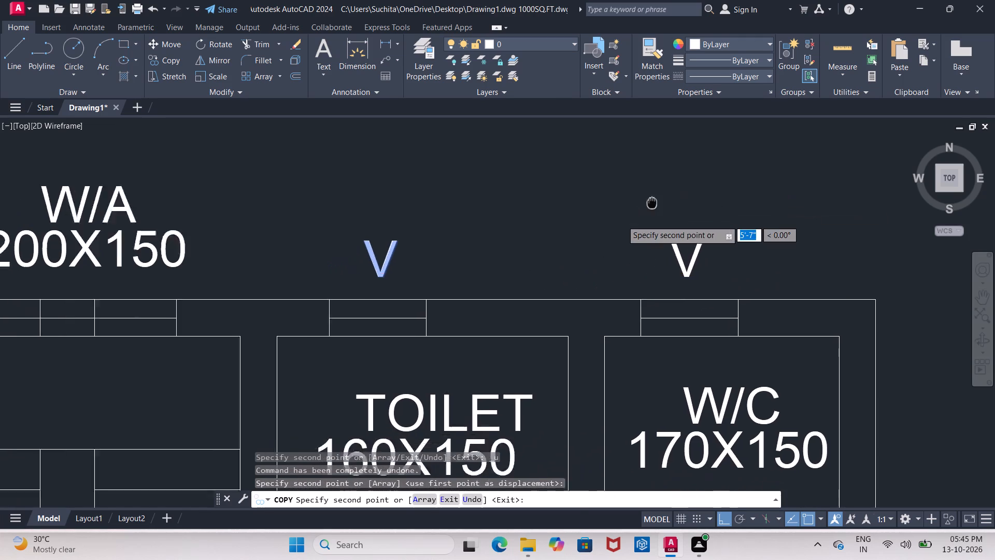
middle_click_drag(681, 187, 742, 159)
middle_click_drag(408, 258, 648, 136)
scroll(319, 337, "down", 2)
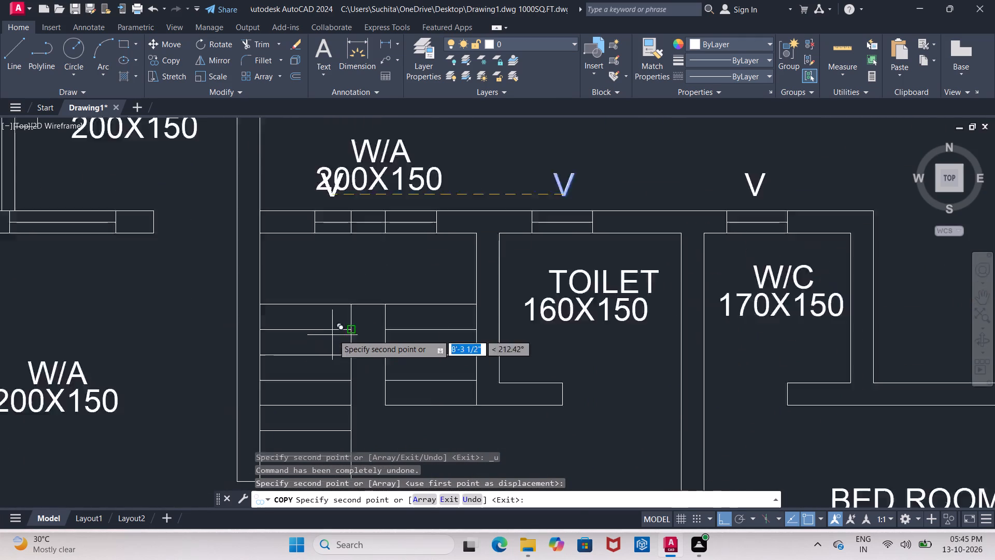
With Ortho off, place another copy of the V label just outside the west window of the small room on the plan's west side.
scroll(334, 333, "down", 2)
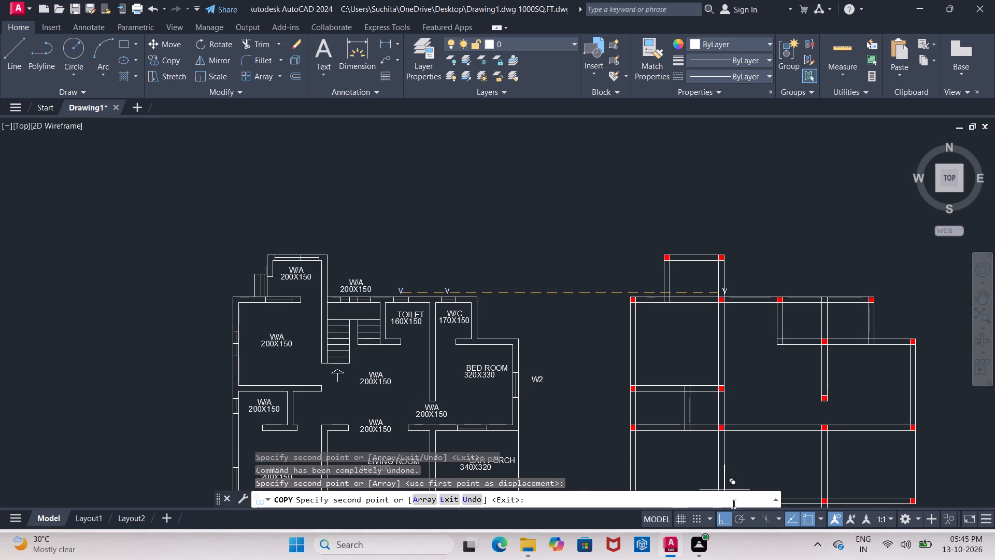
left_click(727, 515)
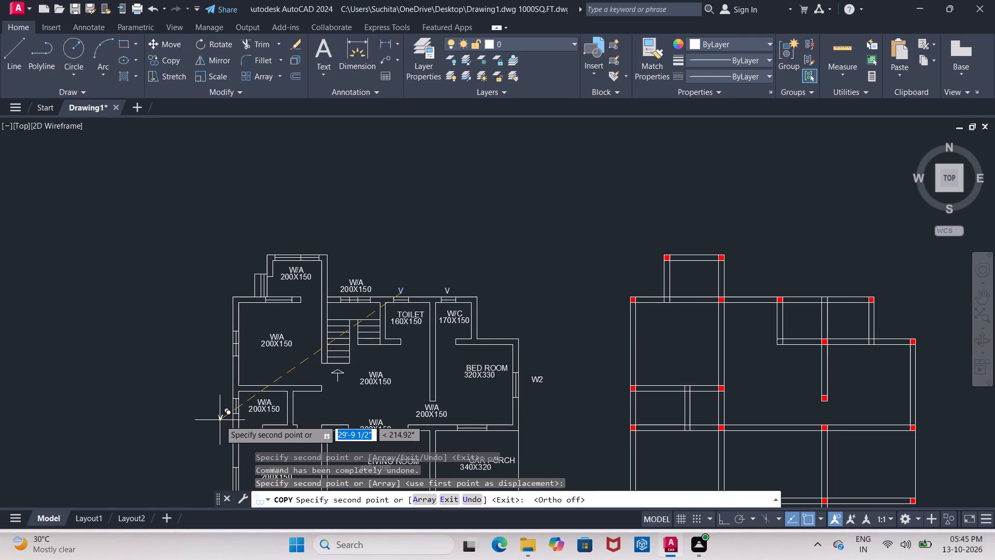
scroll(219, 412, "up", 1)
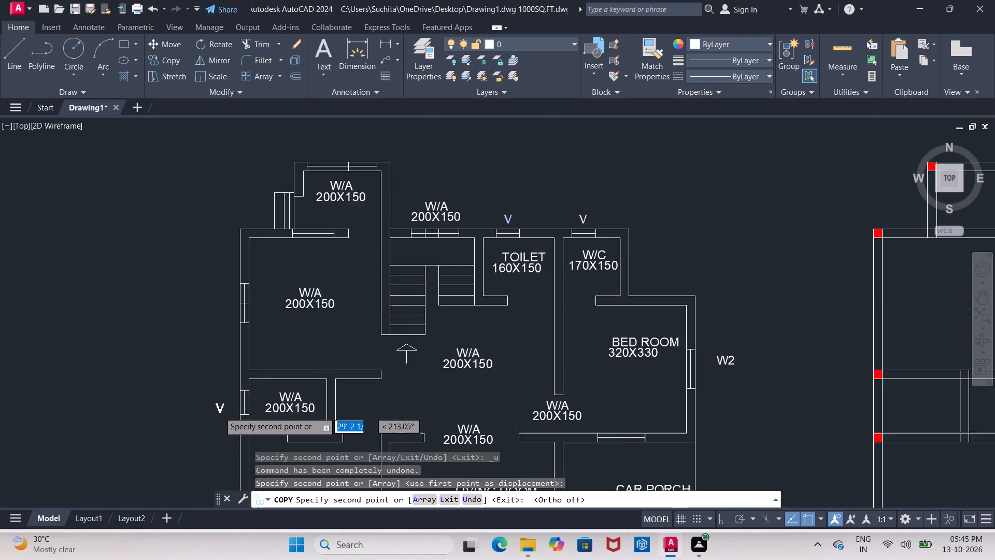
scroll(219, 412, "up", 4)
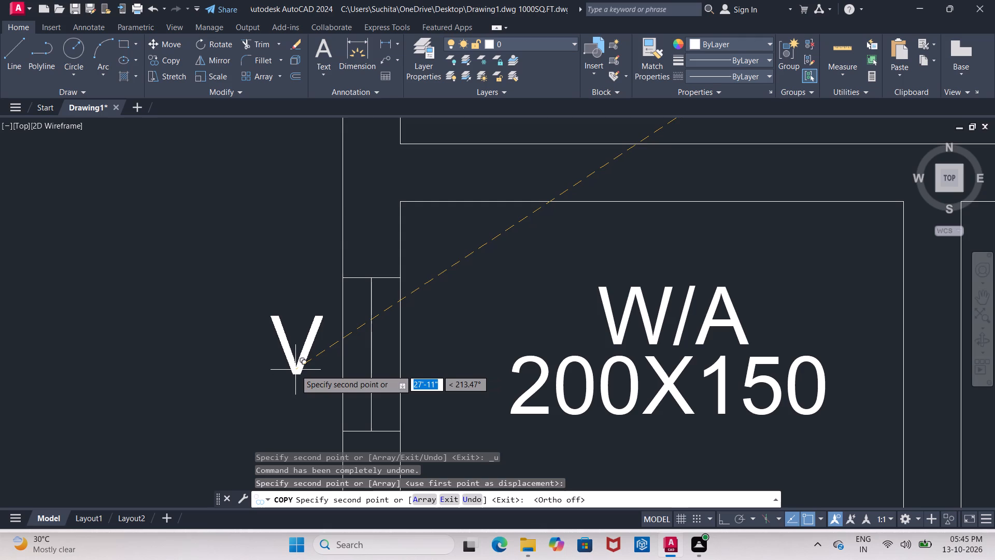
left_click(295, 370)
scroll(303, 365, "down", 3)
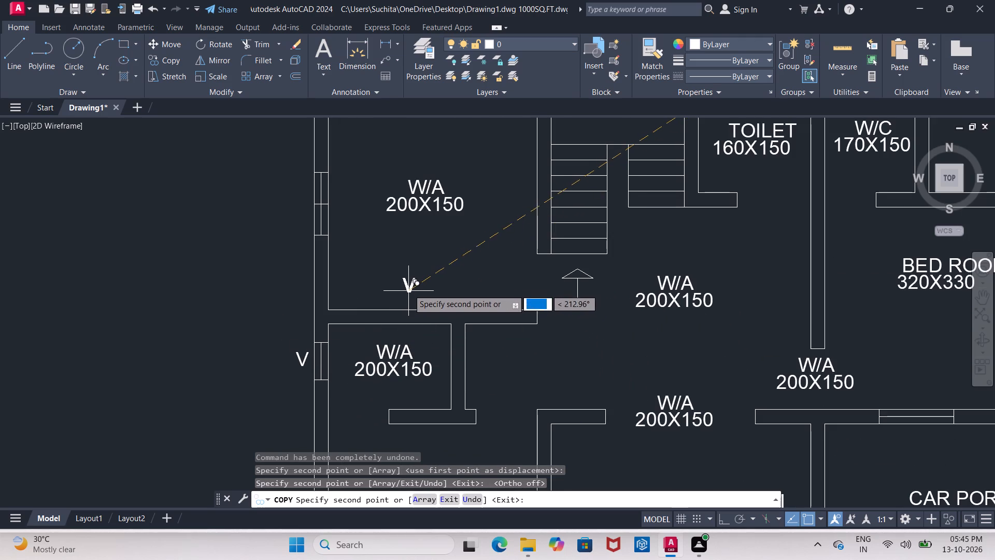
key("Escape")
Change the W/A text outside the staircase's north window to W3.
scroll(442, 277, "down", 2)
scroll(439, 277, "up", 1)
middle_click_drag(435, 278, 432, 280)
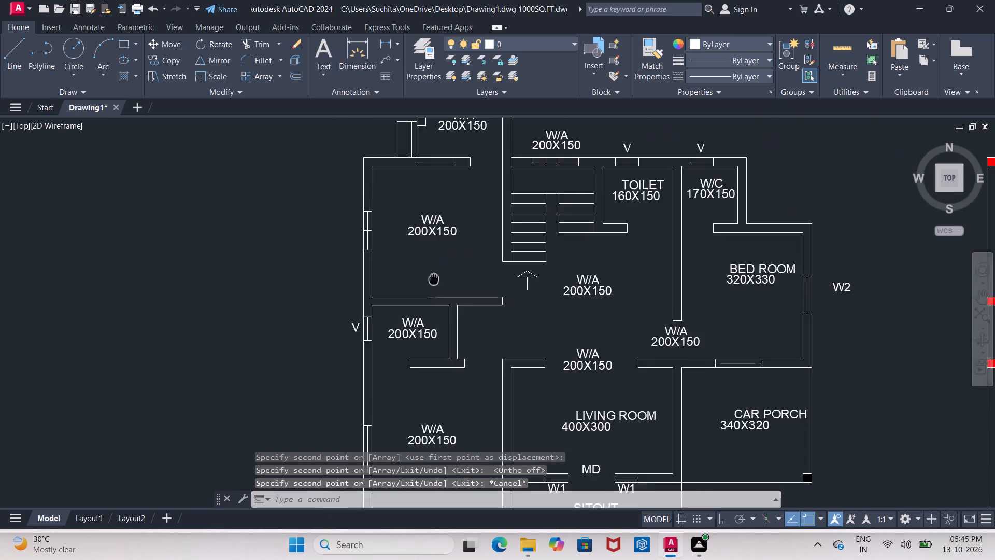
middle_click_drag(432, 280, 315, 311)
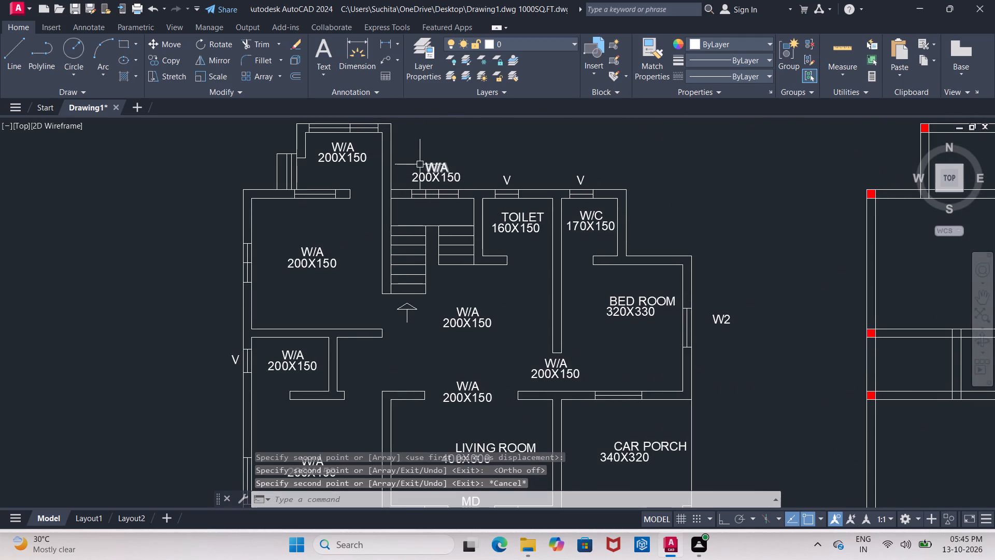
scroll(413, 162, "up", 1)
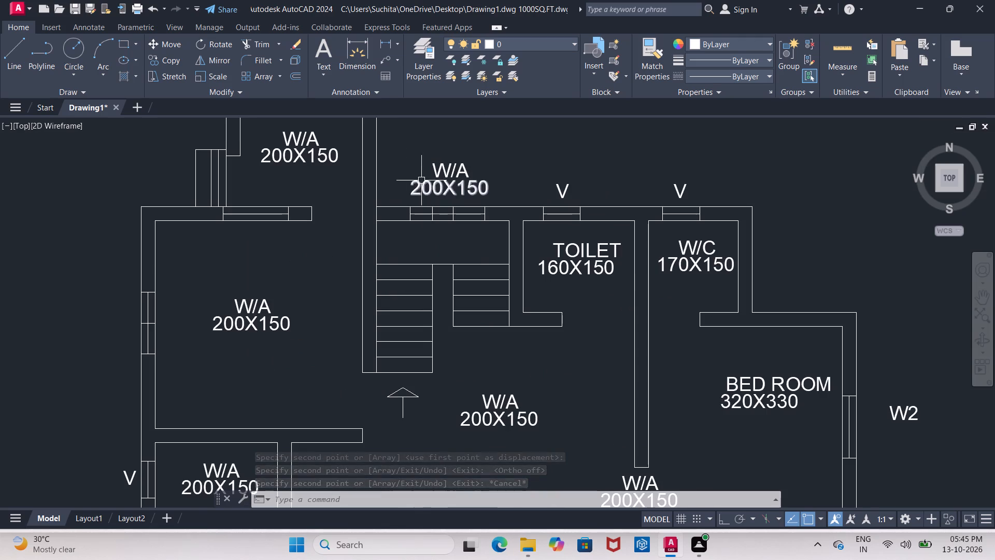
scroll(447, 181, "up", 1)
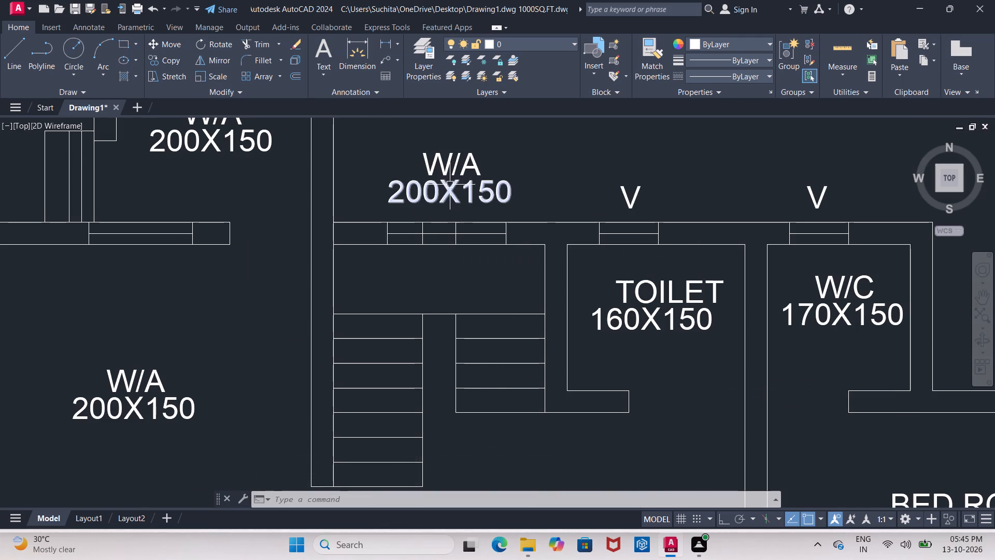
scroll(458, 185, "up", 1)
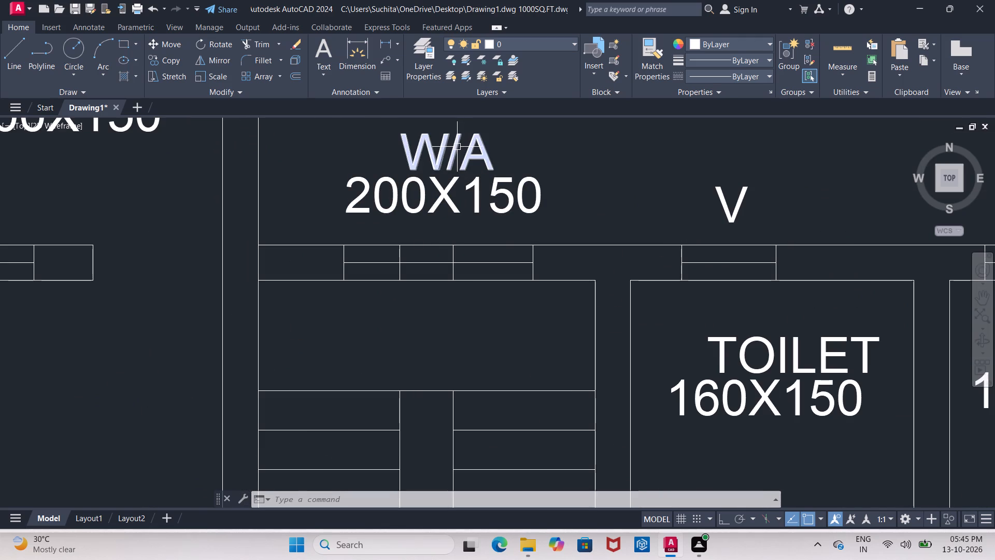
left_click(457, 147)
left_click(457, 147)
left_click(483, 154)
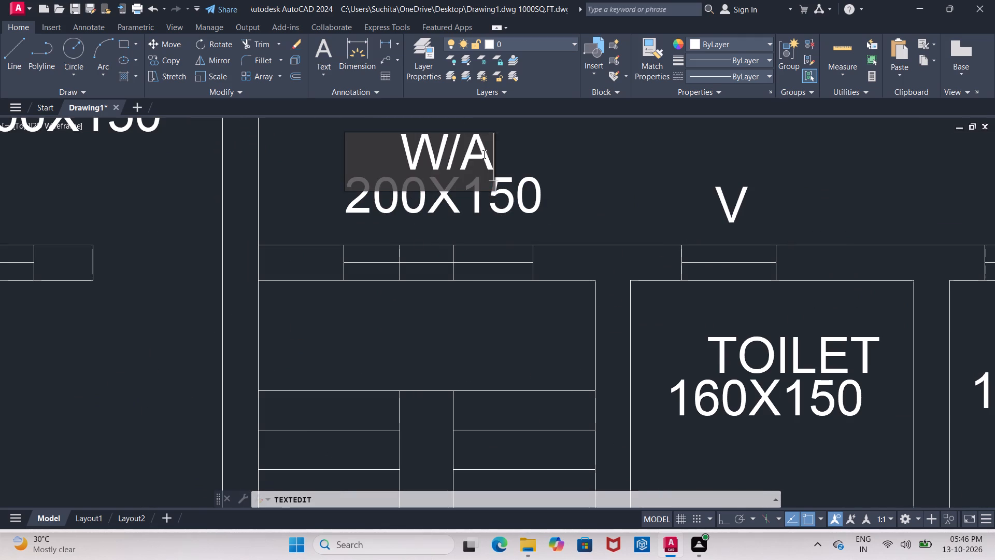
key("BackSpace")
key("BackSpace")
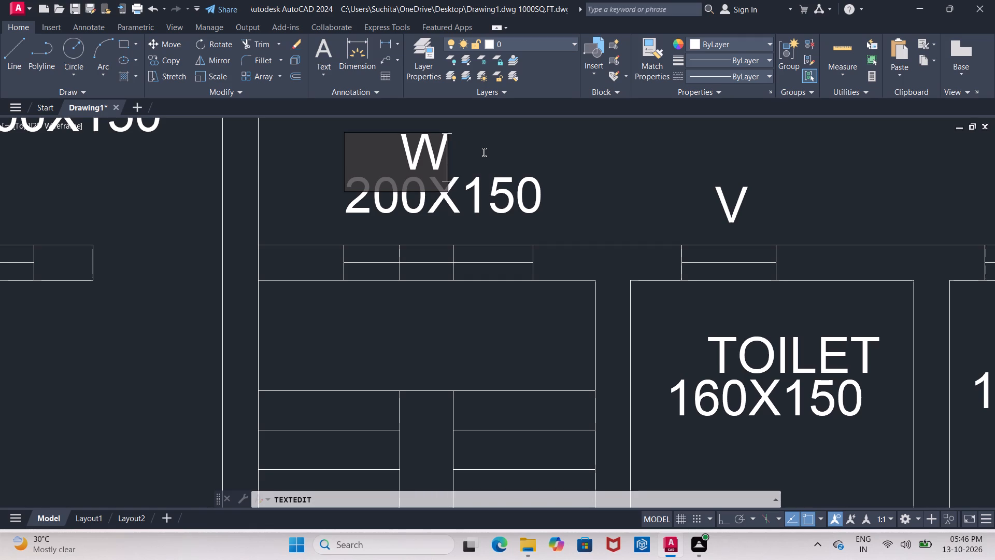
key("3")
left_click(504, 215)
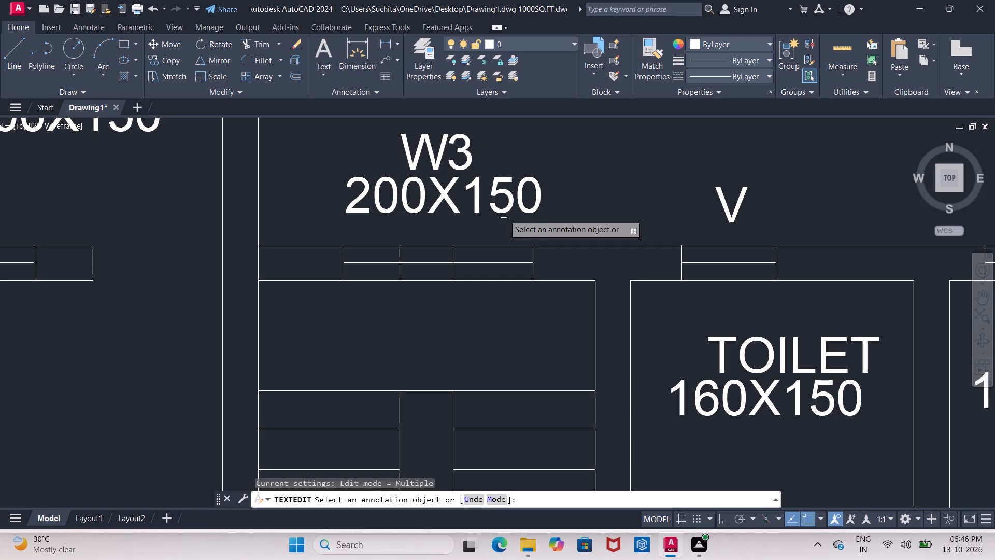
Delete the 200X150 size line beneath the W3 label.
left_click(476, 198)
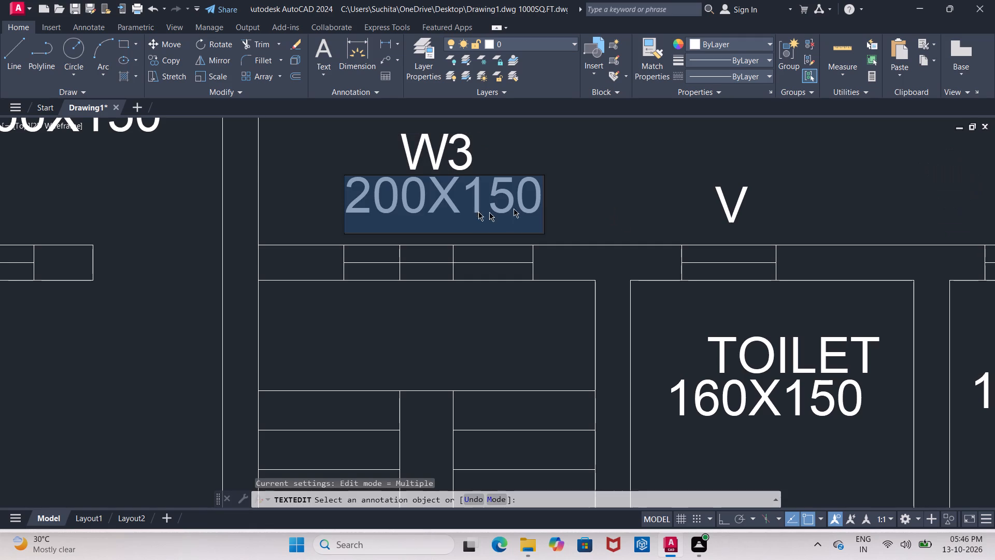
key("Escape")
key("Escape")
left_click(522, 199)
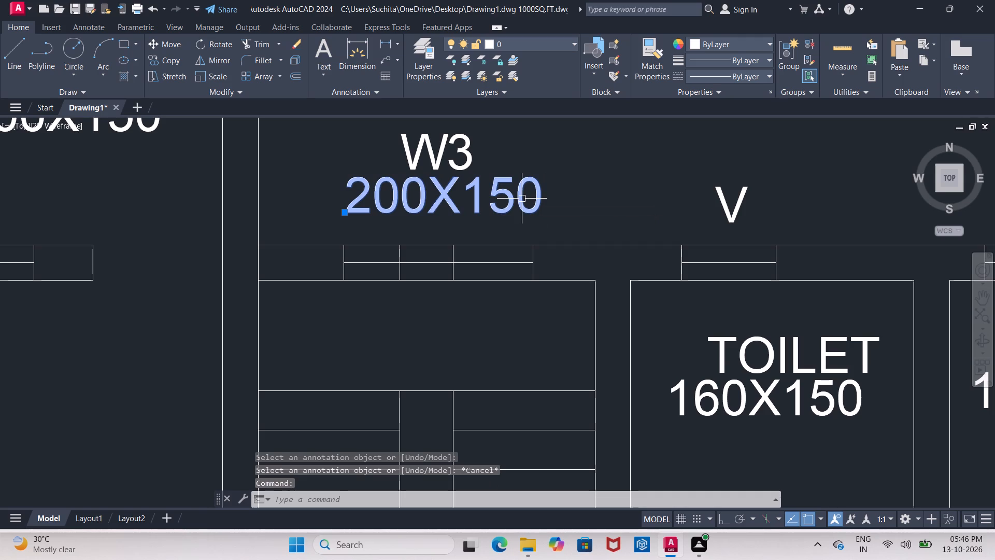
key("Delete")
Move the W3 label down so it sits just above the staircase's north window opening, level with the V labels.
middle_click_drag(514, 198, 479, 220)
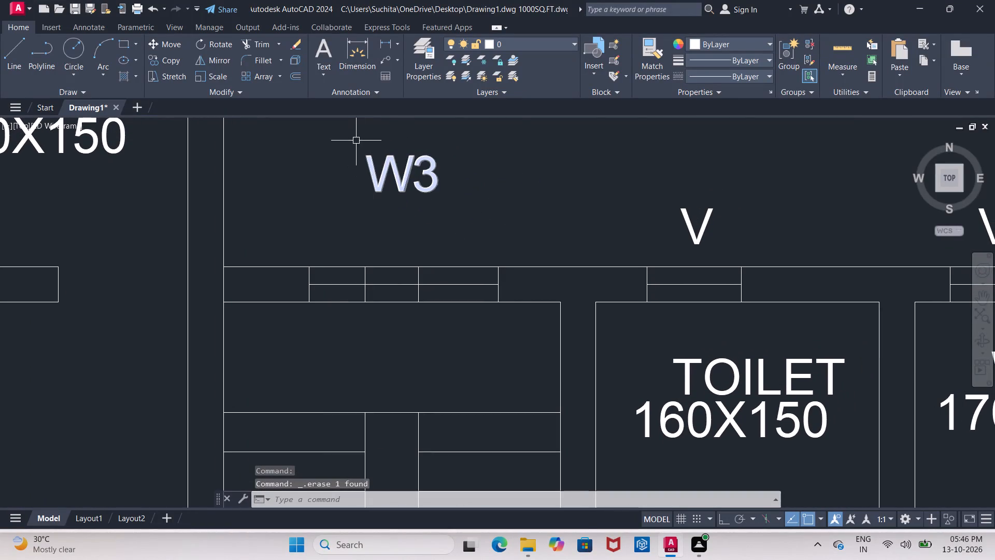
left_click_drag(356, 139, 366, 167)
left_click(463, 210)
left_click(151, 42)
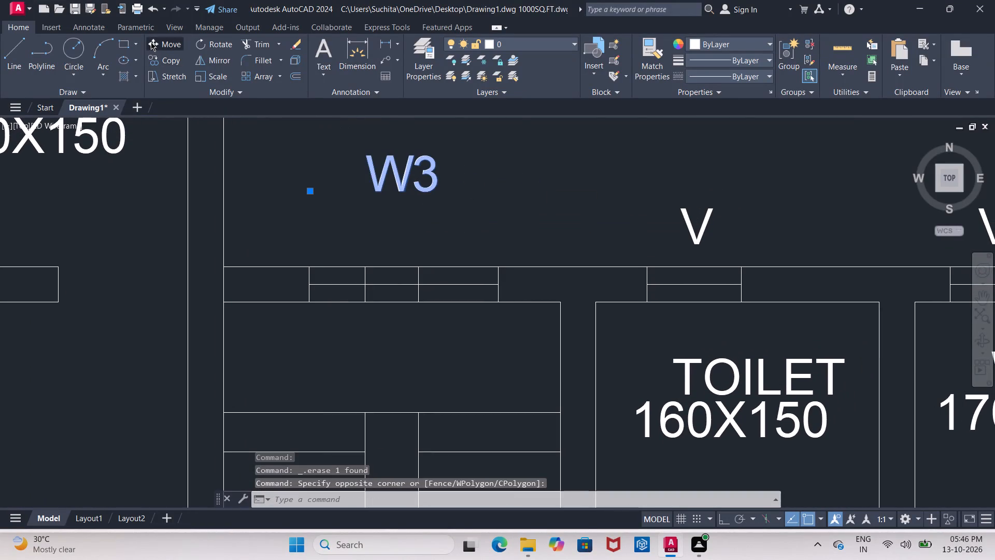
left_click(391, 173)
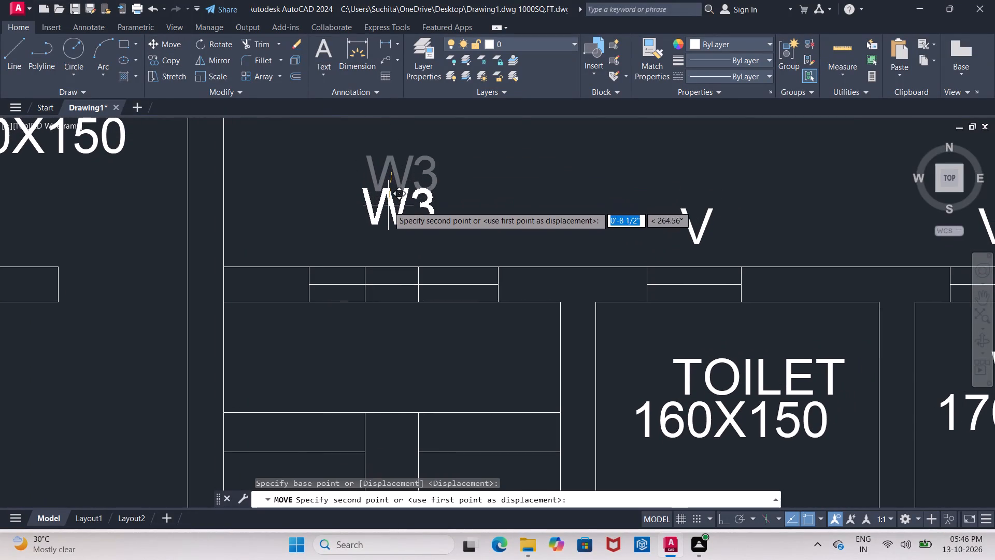
left_click(390, 227)
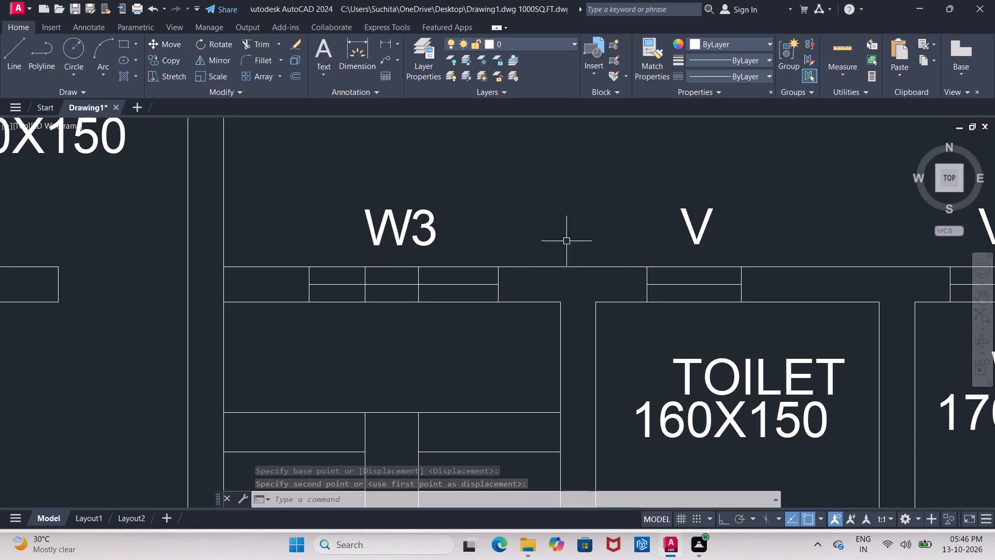
Replace the W/A text, including its leading spaces, in the large room west of the staircase with KITCHEN.
scroll(510, 237, "down", 2)
middle_click_drag(359, 218, 434, 218)
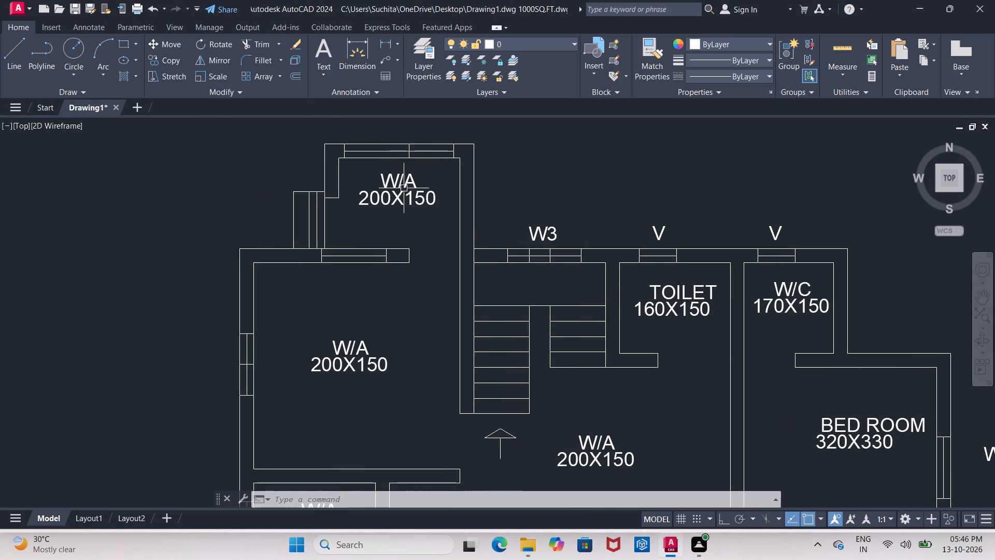
scroll(416, 257, "down", 1)
middle_click_drag(417, 257, 410, 219)
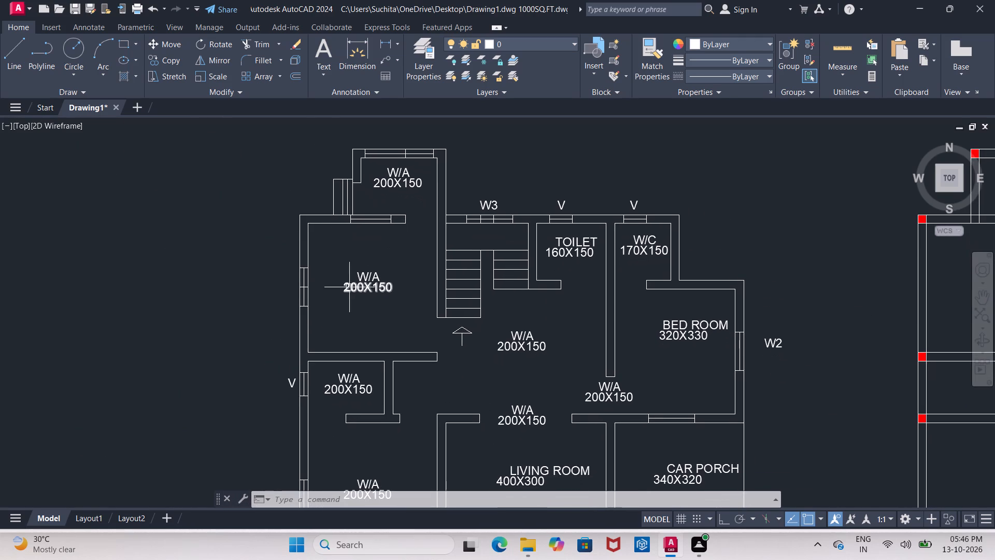
scroll(349, 287, "up", 3)
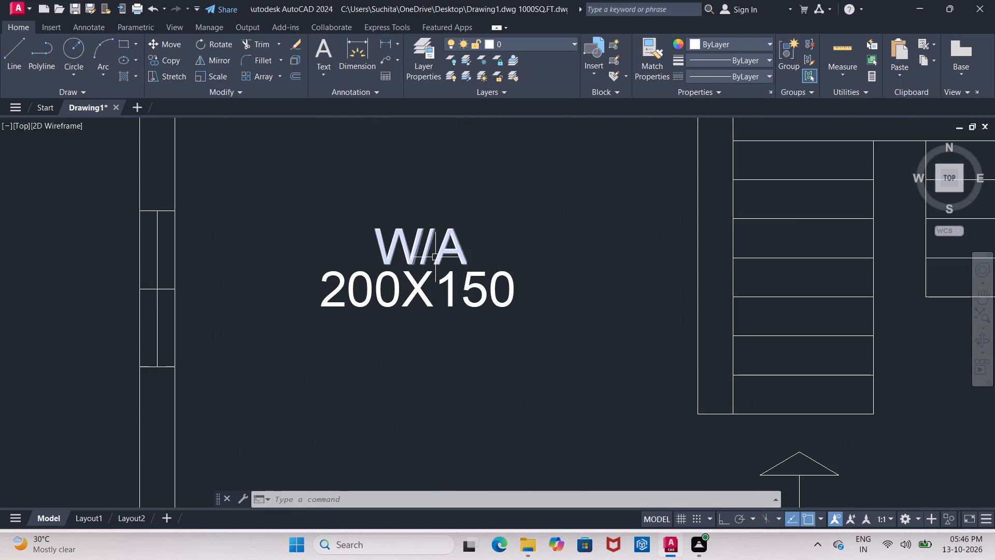
left_click(438, 257)
left_click(442, 256)
left_click(458, 253)
left_click(460, 251)
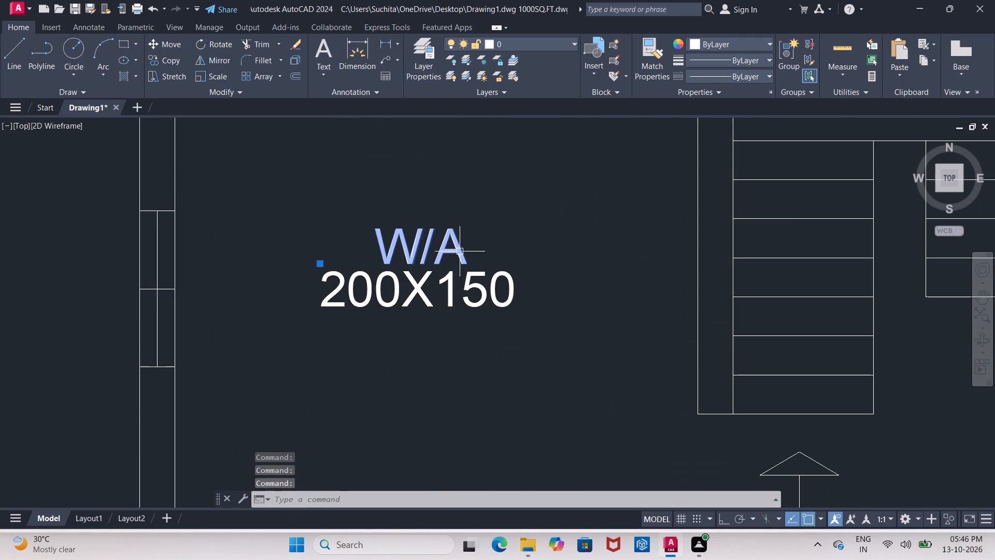
left_click(460, 250)
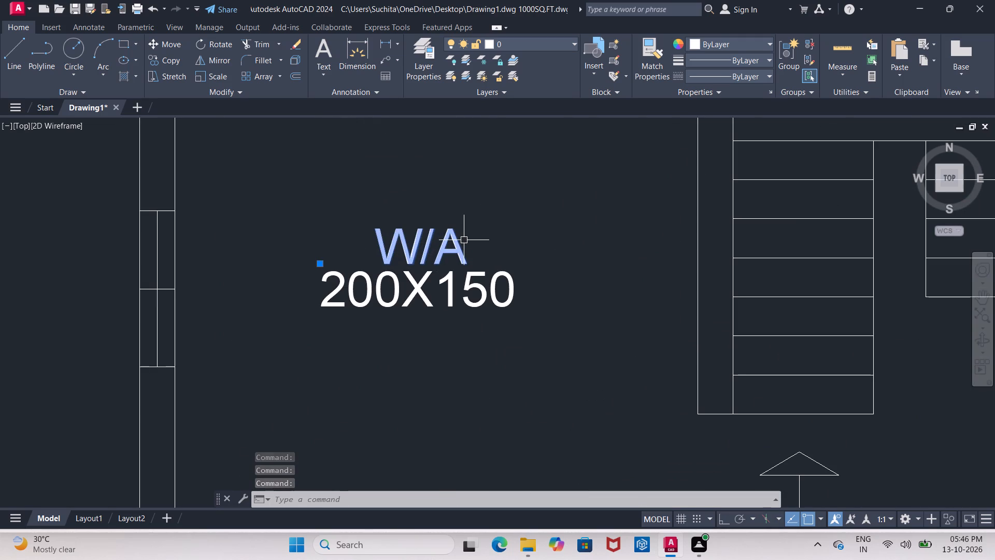
double_click(452, 245)
left_click(434, 244)
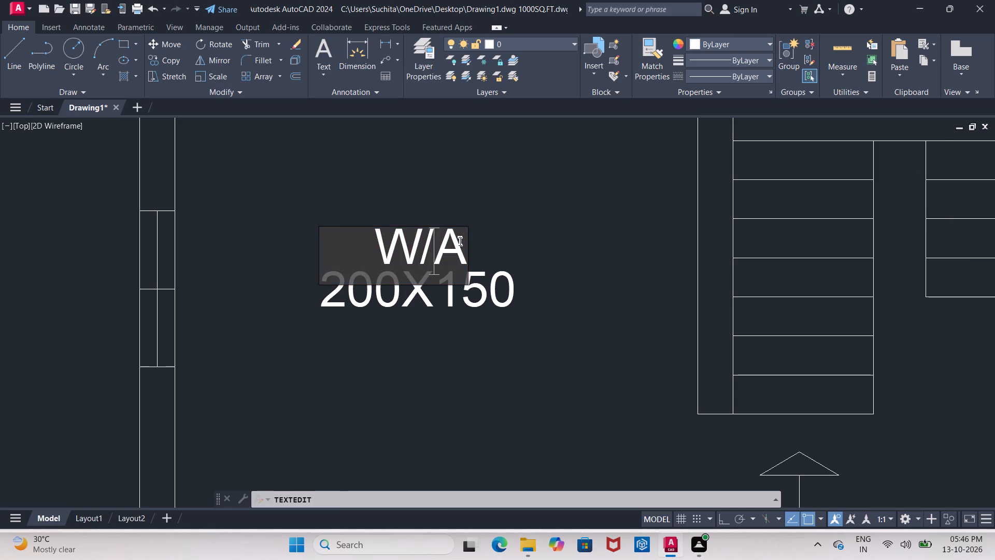
left_click(460, 242)
key("BackSpace")
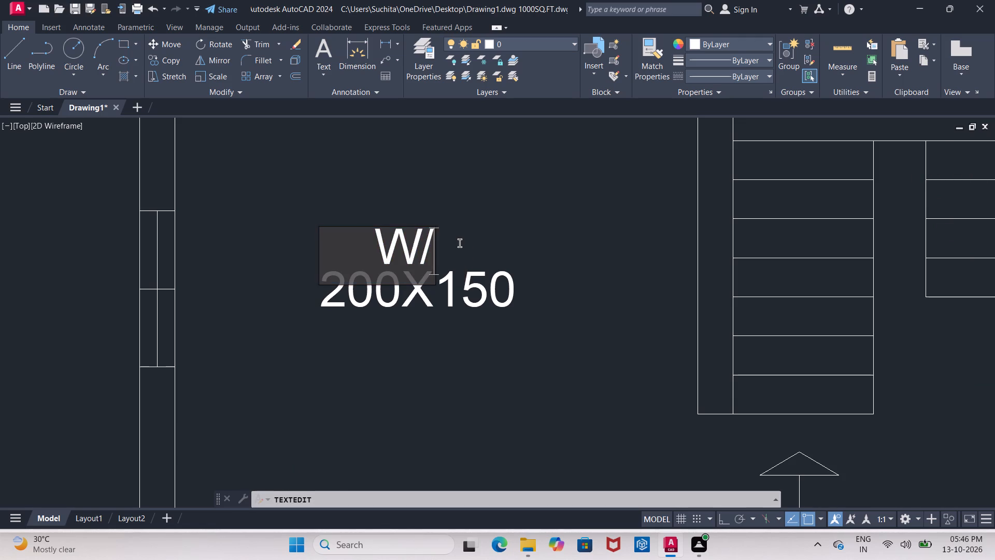
key("BackSpace")
key("BackSpace")
key("BackSpace")
key("BackSpace")
key("BackSpace")
key("BackSpace")
key("BackSpace")
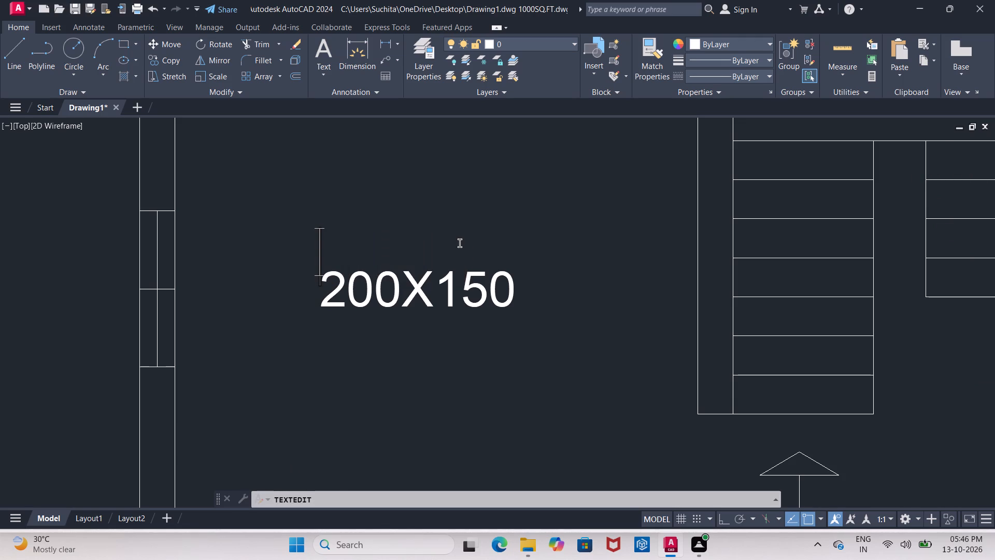
type("KI")
type("TCH")
key("e")
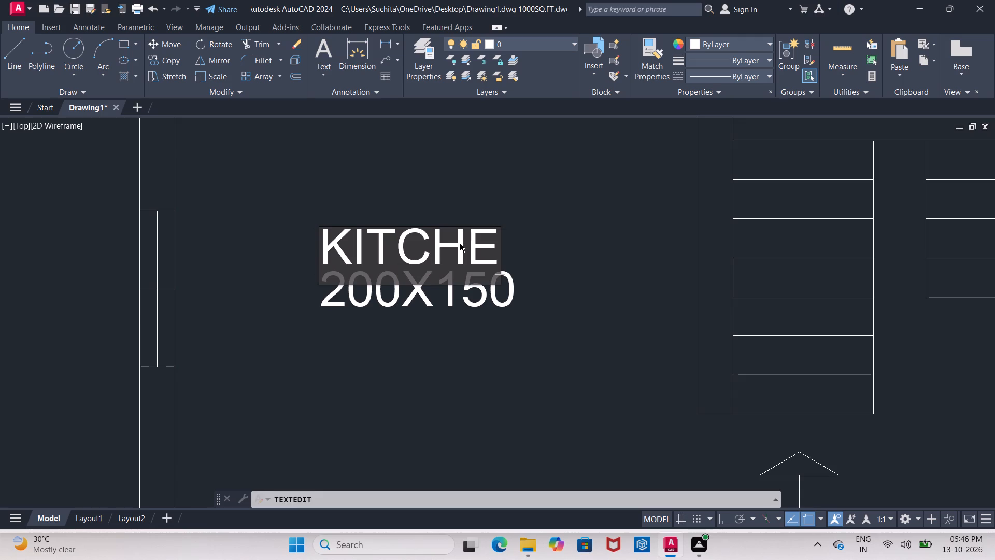
key("n")
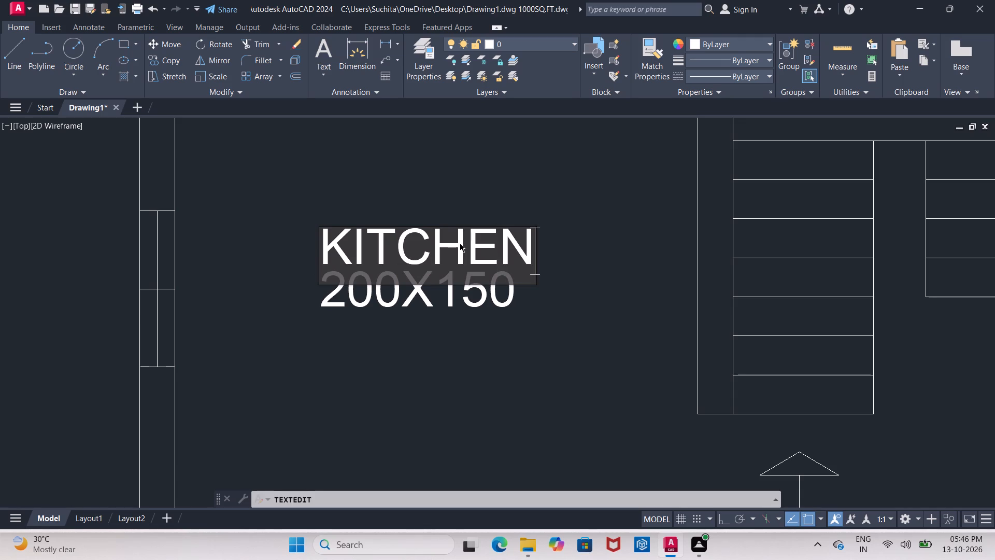
left_click(445, 315)
Change the size text beneath the KITCHEN label to 340X350.
double_click(468, 297)
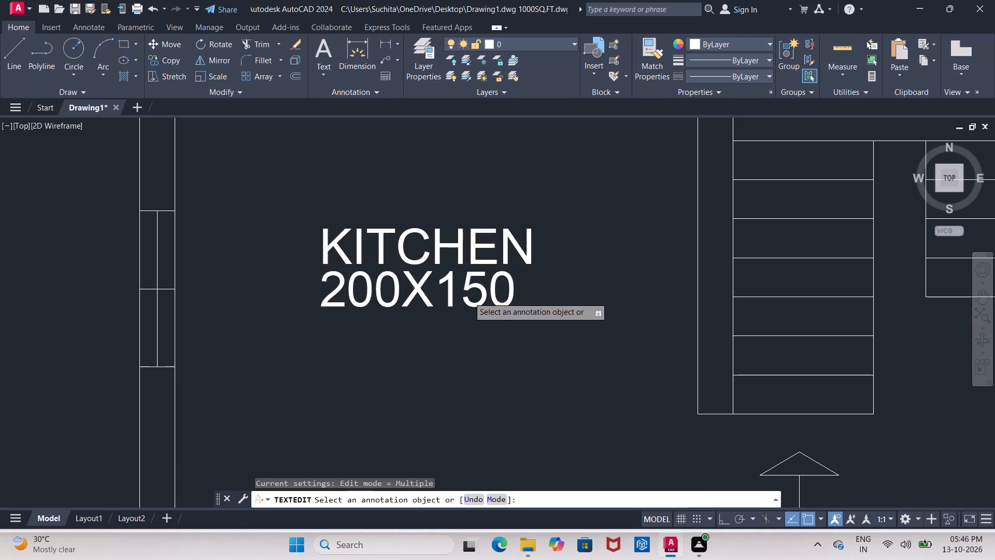
left_click(471, 297)
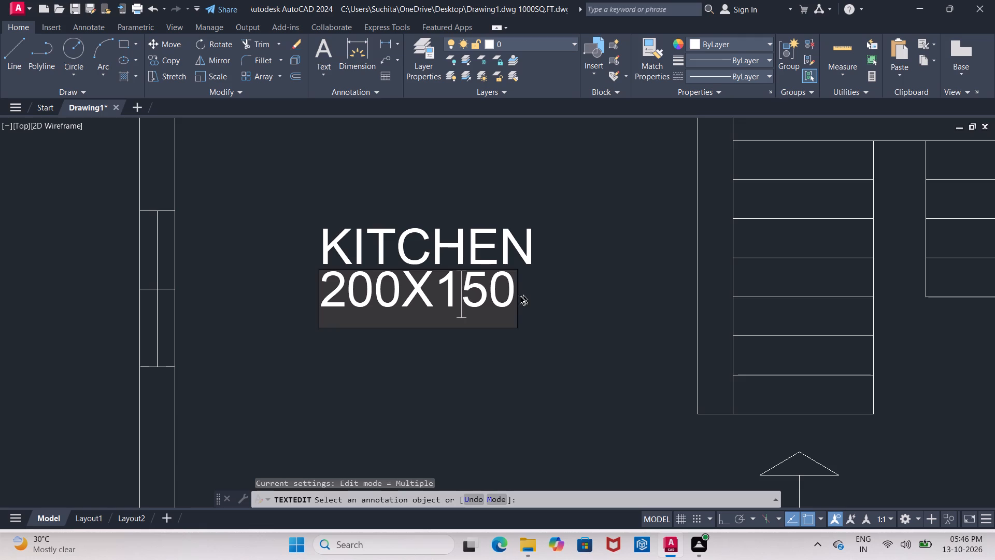
left_click(515, 296)
key("BackSpace")
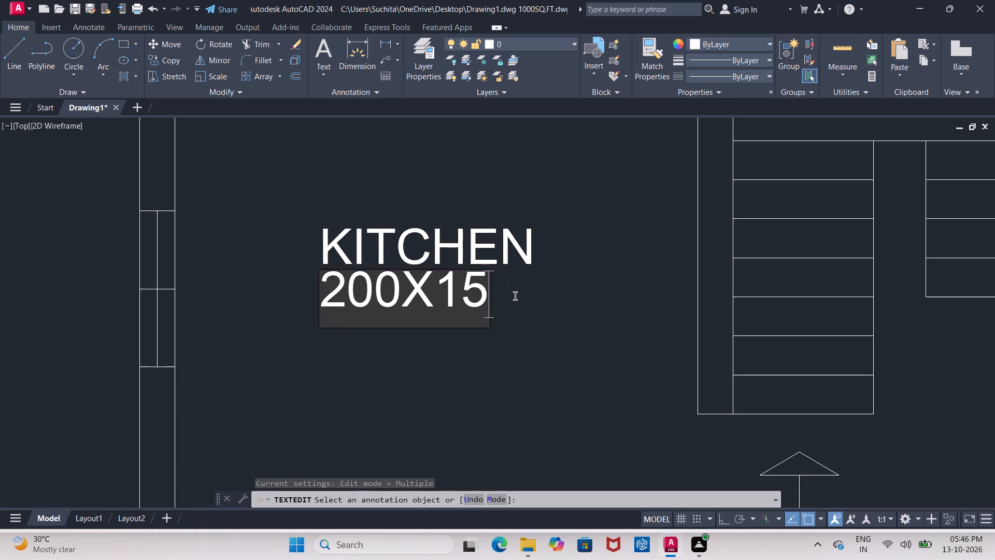
key("BackSpace")
key("BackSpace")
key("BackSpace")
key("BackSpace")
key("BackSpace")
key("BackSpace")
type("340")
key("x")
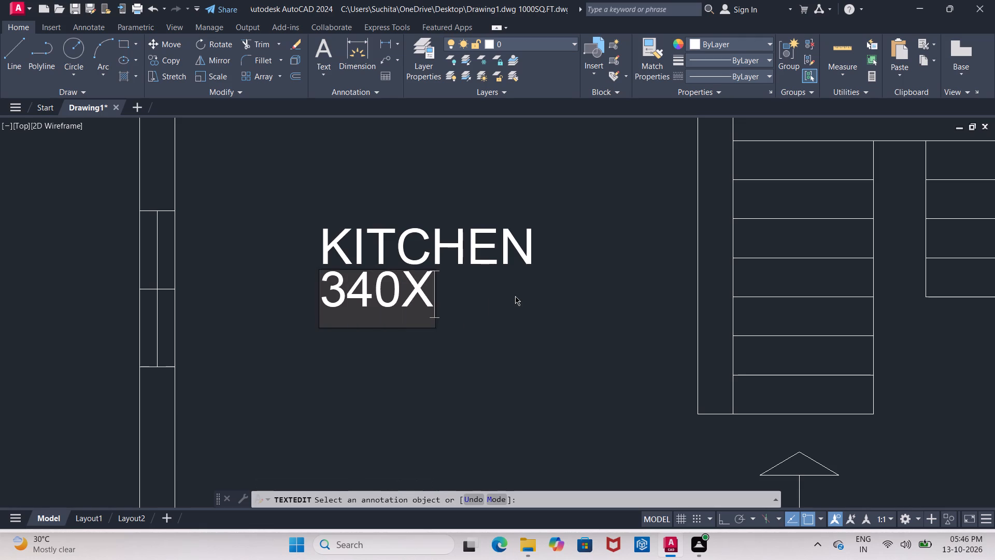
type("350")
left_click(573, 256)
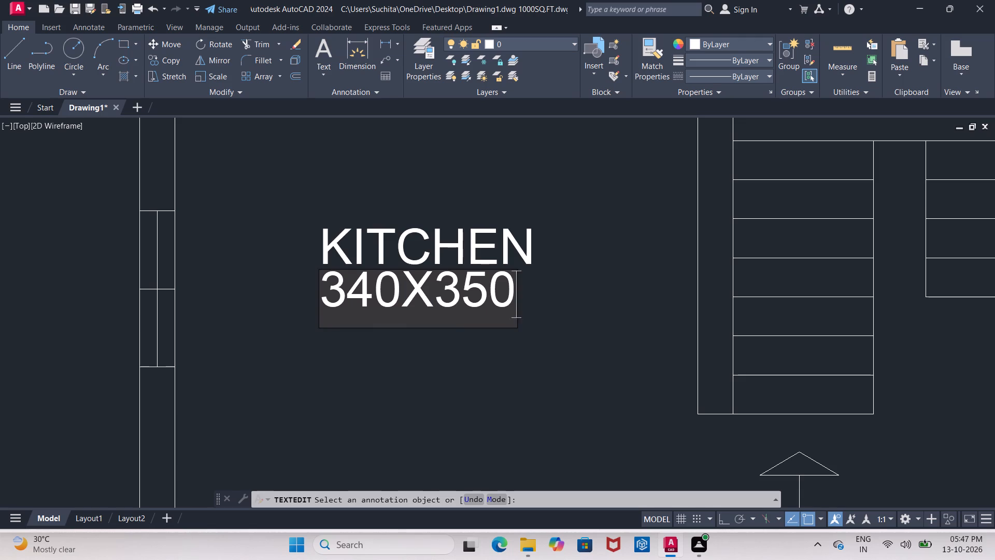
Replace the W/A text in the small room directly south of the kitchen with TOILET.
middle_click_drag(567, 336, 585, 177)
middle_click_drag(491, 314, 516, 147)
scroll(364, 334, "up", 1)
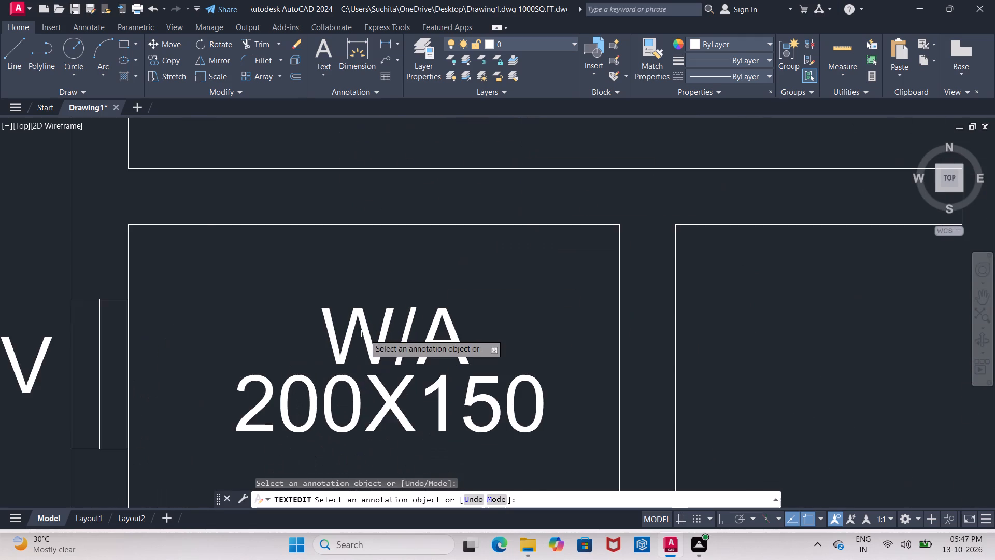
middle_click_drag(364, 334, 390, 261)
double_click(457, 272)
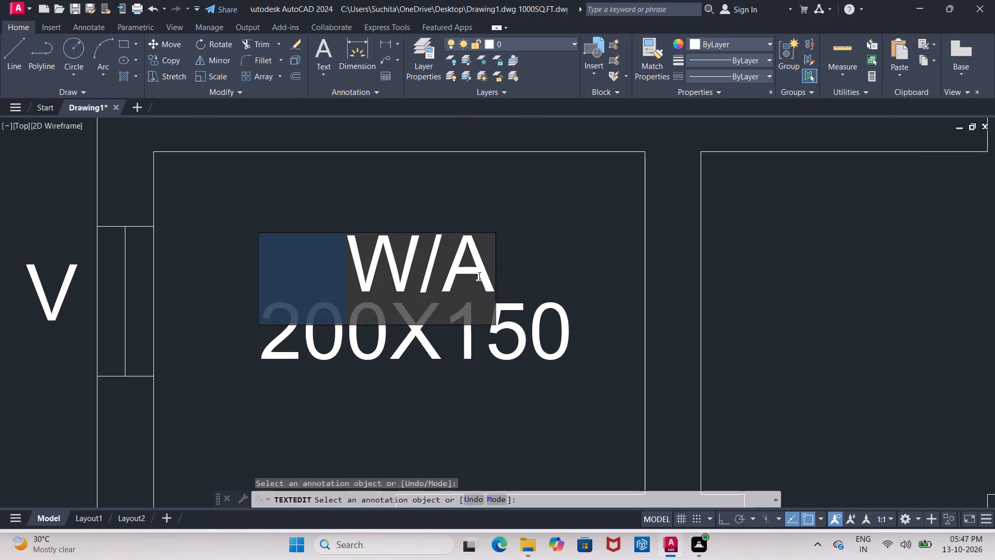
left_click(489, 275)
key("BackSpace")
key("BackSpace")
key("BackSpace")
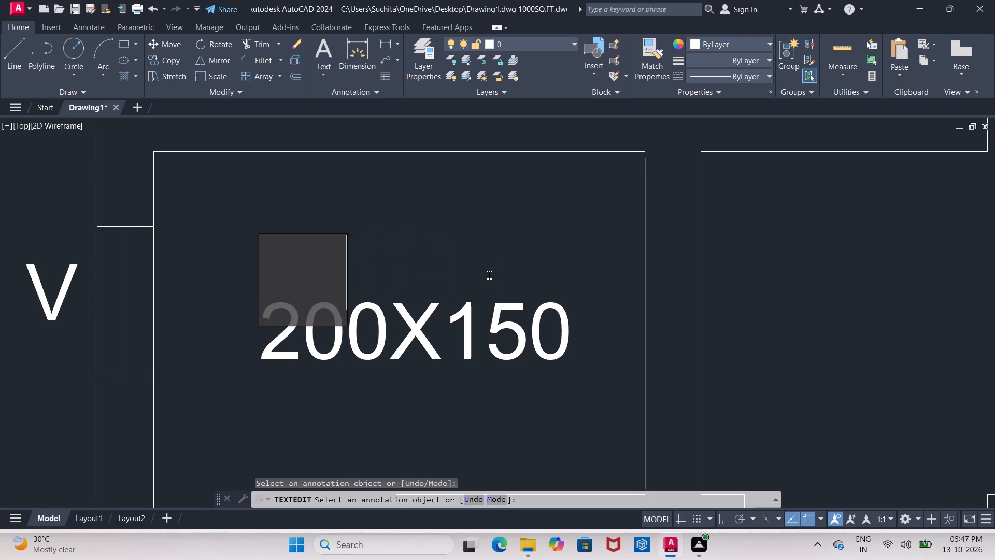
key("BackSpace")
key("BackSpace")
key("BackSpace")
type("TOI;")
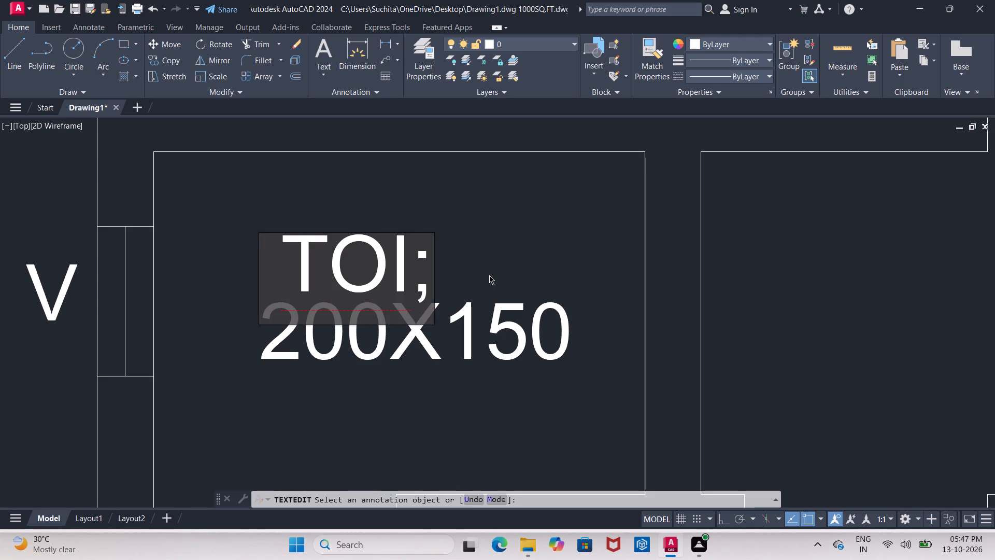
key("BackSpace")
type("LET")
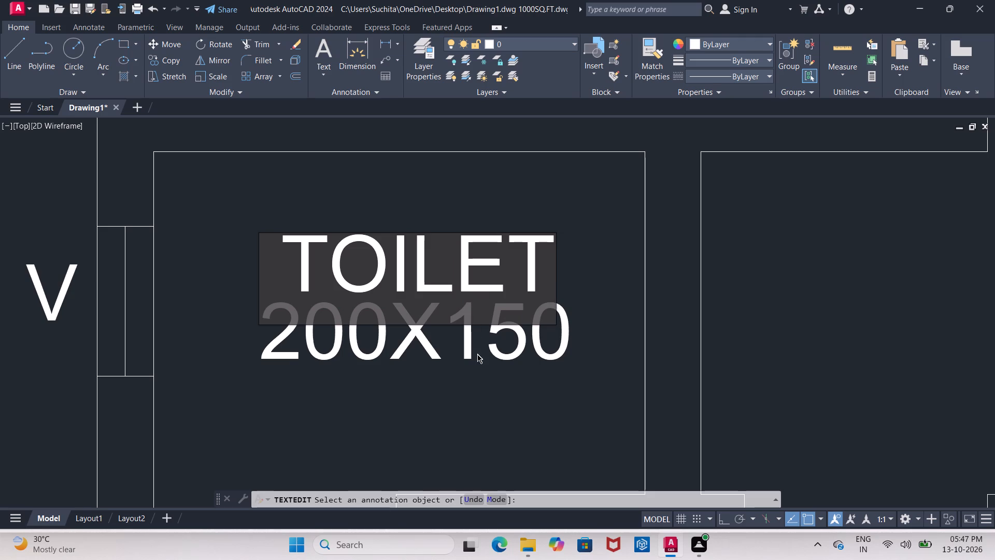
left_click(478, 368)
Change the size text beneath the TOILET label south of the kitchen to 200X140.
left_click(514, 342)
double_click(518, 344)
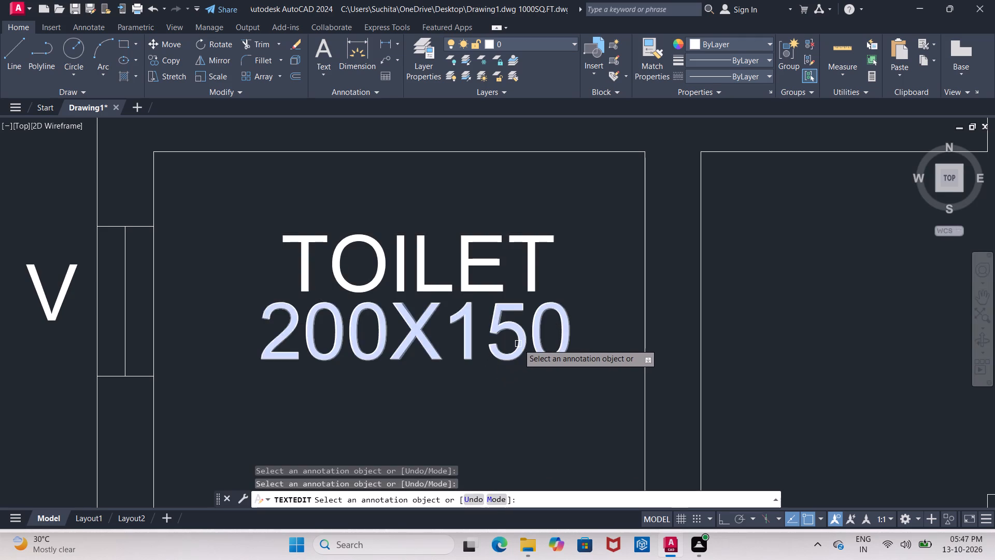
left_click(518, 344)
left_click(528, 336)
left_click(528, 336)
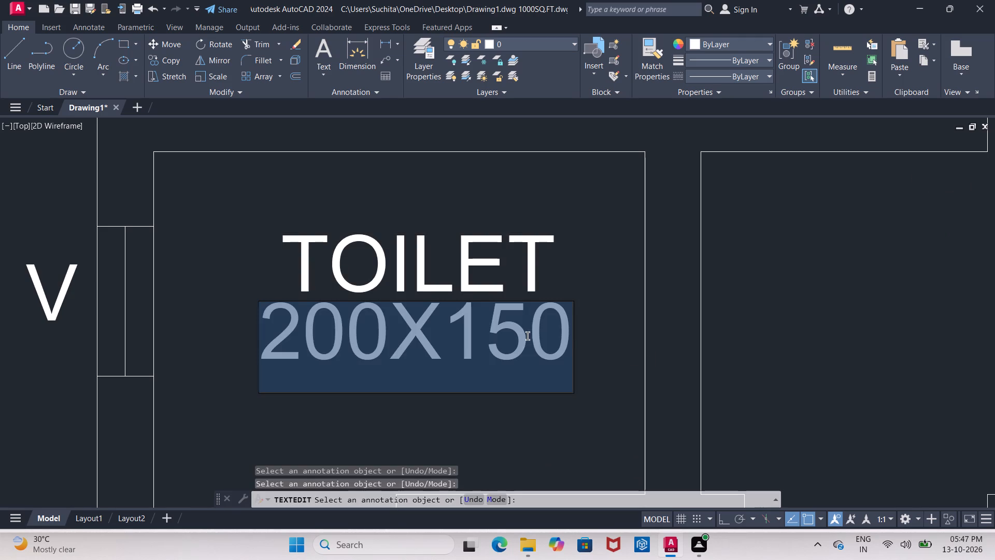
left_click(528, 336)
key("BackSpace")
key("4")
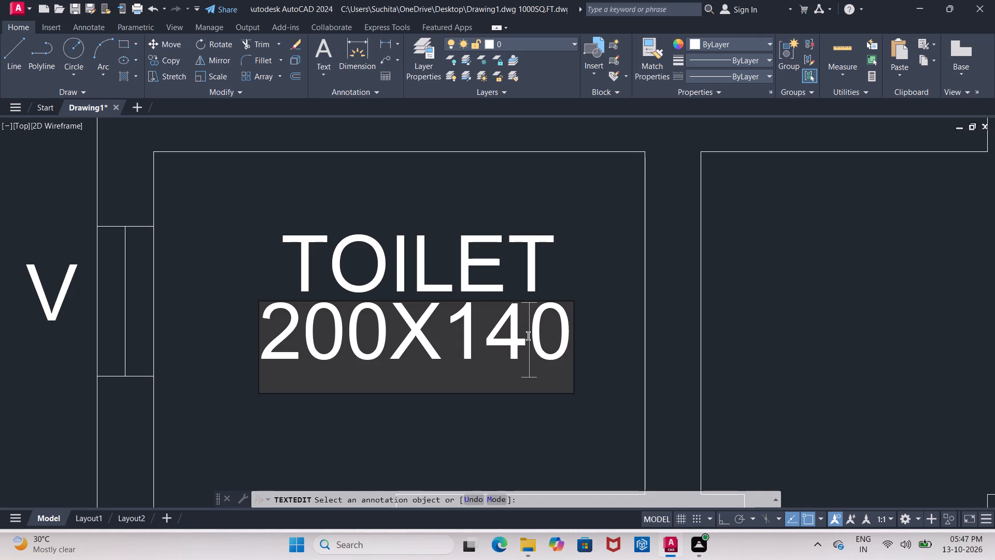
Replace the W/A text, including its leading spaces, in the large southwest room with BED ROOM.
scroll(528, 336, "down", 2)
middle_click_drag(638, 415, 617, 281)
scroll(617, 281, "down", 1)
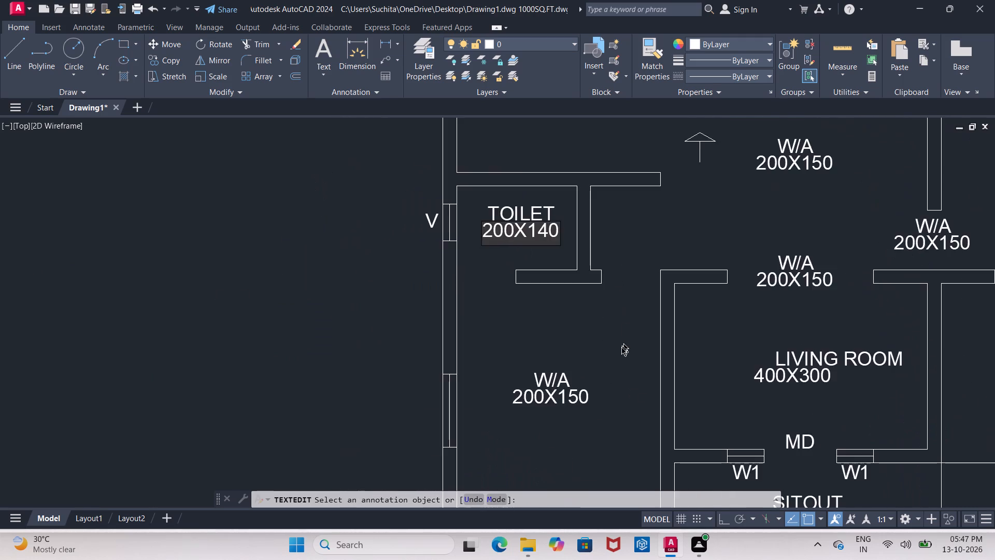
scroll(619, 353, "down", 2)
middle_click_drag(614, 372, 601, 355)
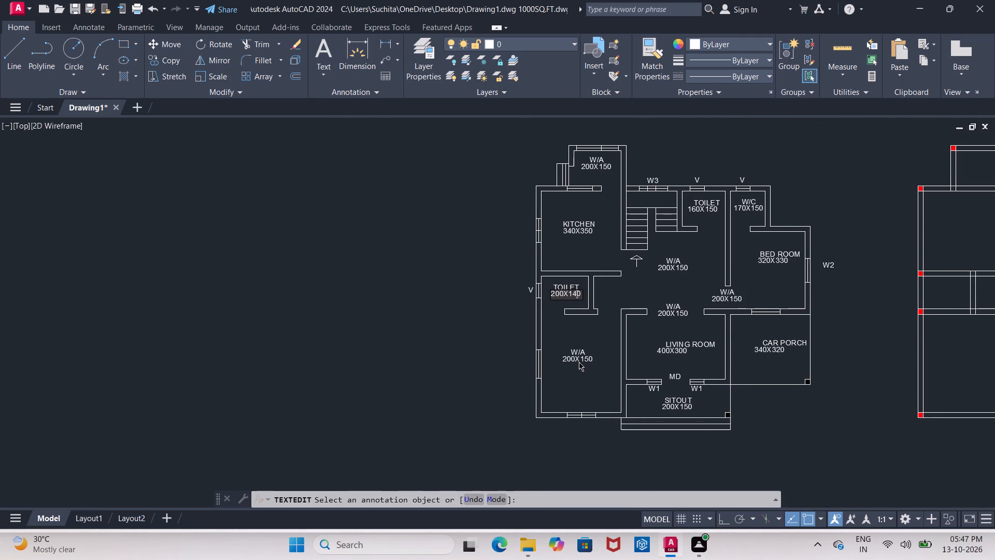
scroll(579, 362, "up", 1)
middle_click_drag(578, 364, 552, 366)
scroll(552, 366, "up", 3)
double_click(536, 309)
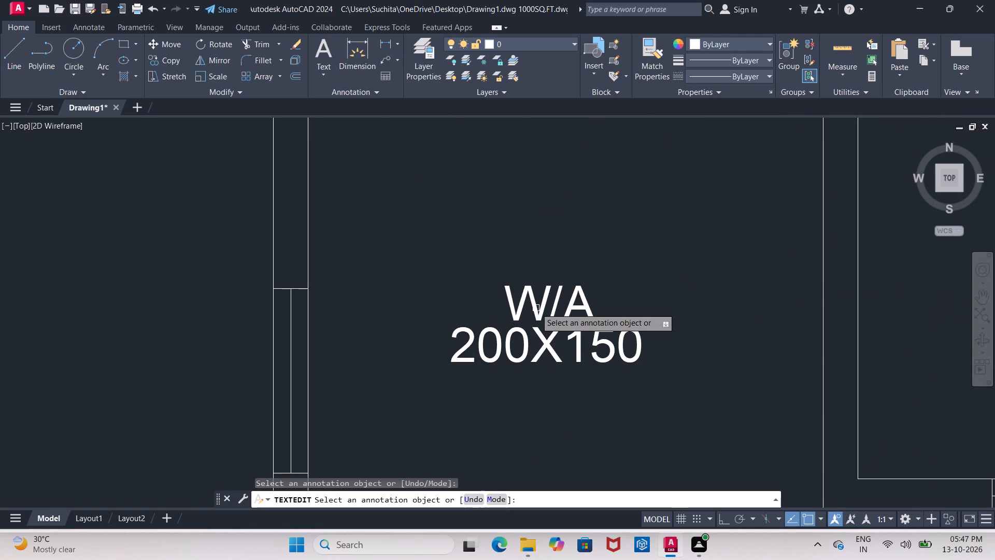
left_click_drag(536, 308, 535, 314)
left_click(541, 315)
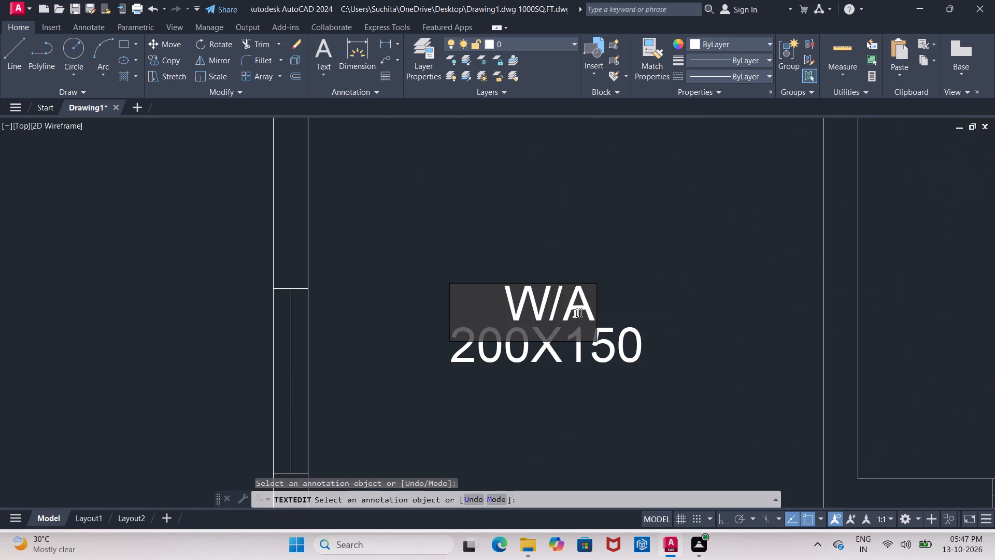
left_click(585, 312)
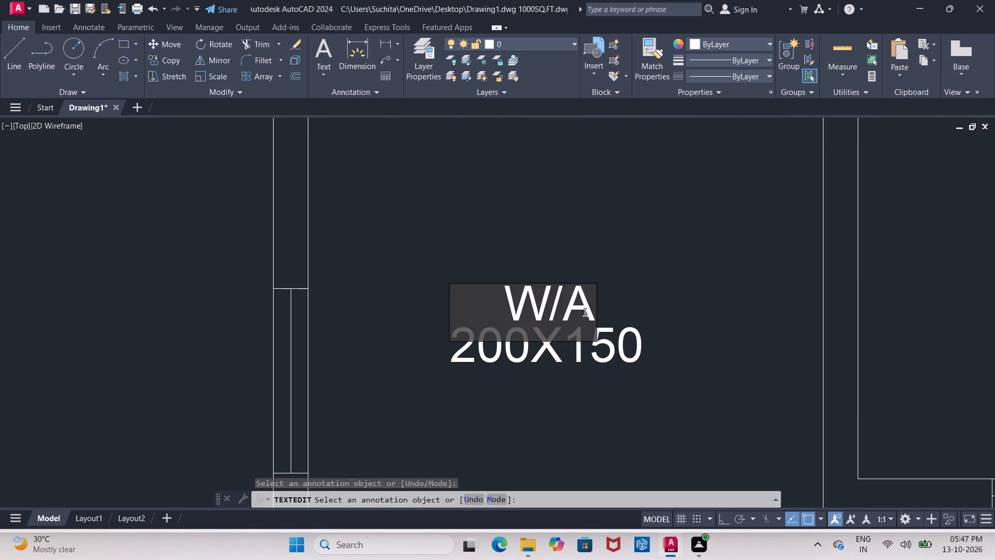
key("BackSpace")
key("BackSpace")
key("BackSpace")
key("BackSpace")
key("BackSpace")
key("BackSpace")
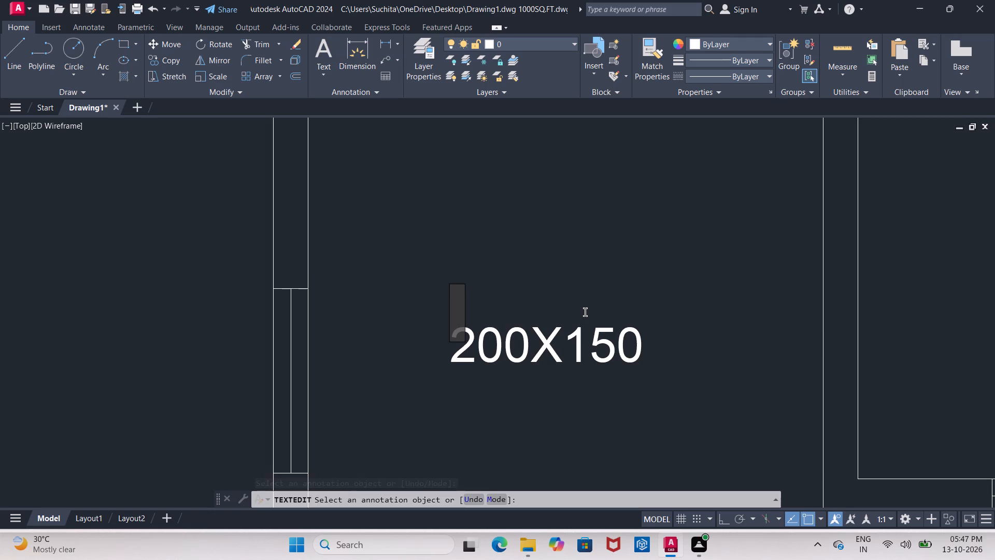
key("BackSpace")
type("BED R")
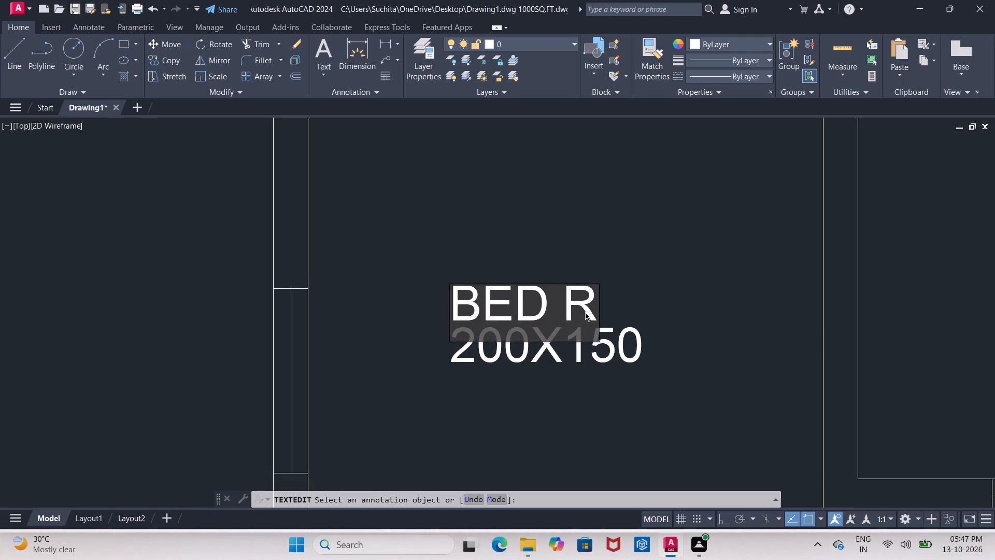
type("OOM")
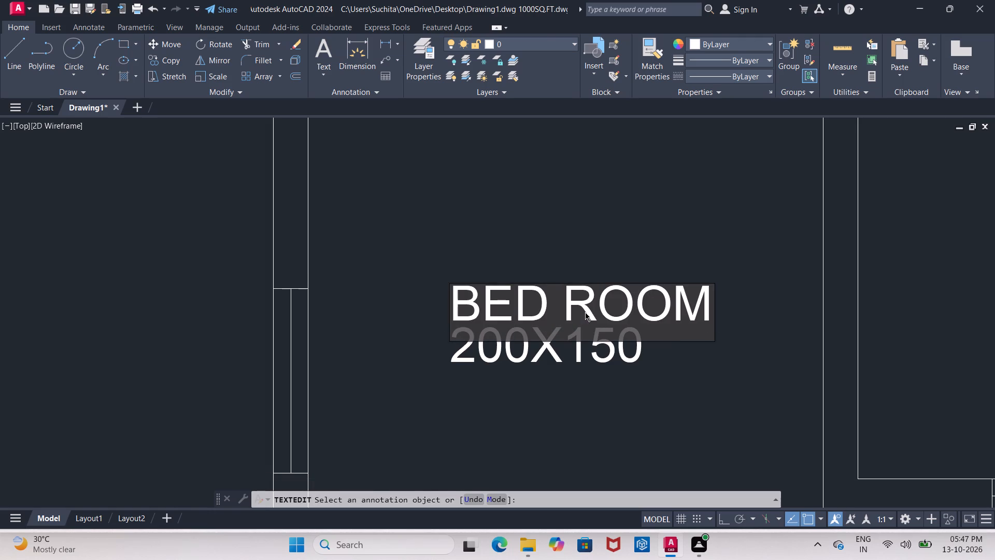
left_click(605, 376)
Change the size text beneath the southwest BED ROOM label to 340X420 and finish text editing.
left_click(613, 358)
left_click(613, 358)
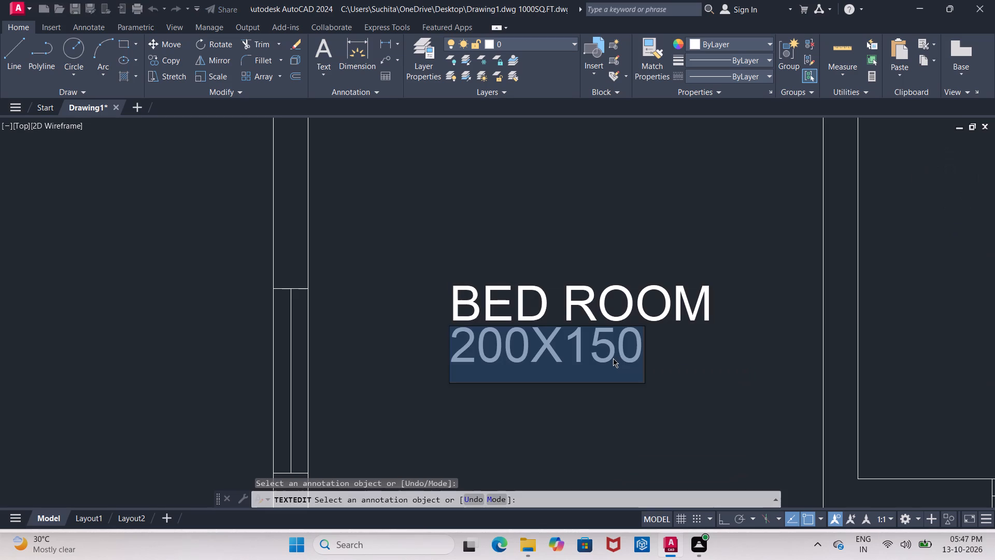
left_click(631, 354)
left_click(641, 355)
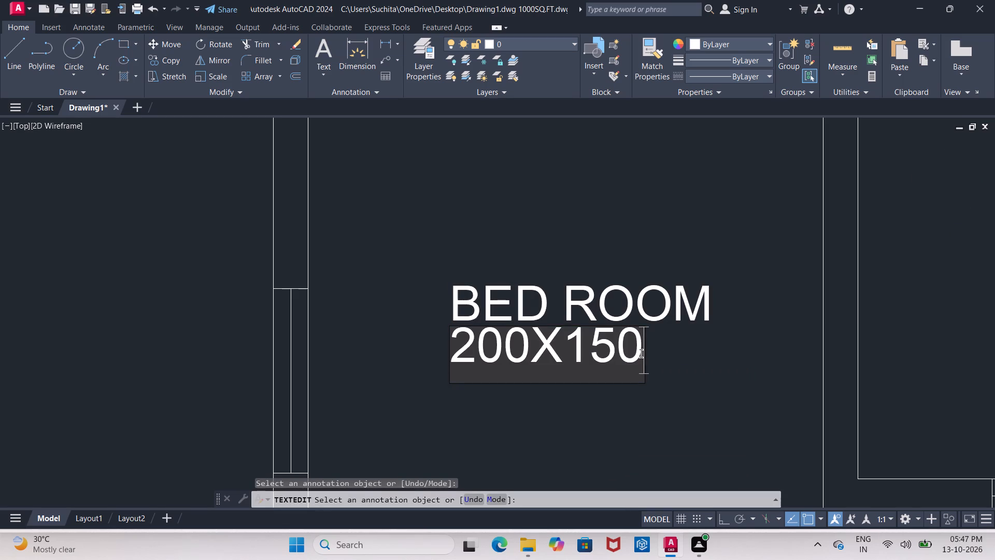
key("BackSpace")
key("BackSpace")
key("BackSpace")
key("BackSpace")
key("BackSpace")
key("BackSpace")
key("BackSpace")
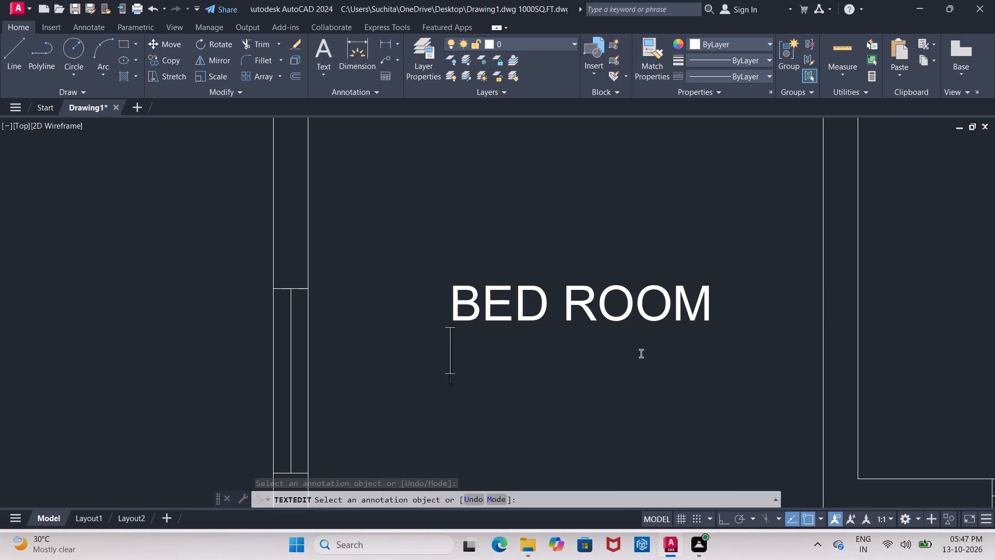
type("340")
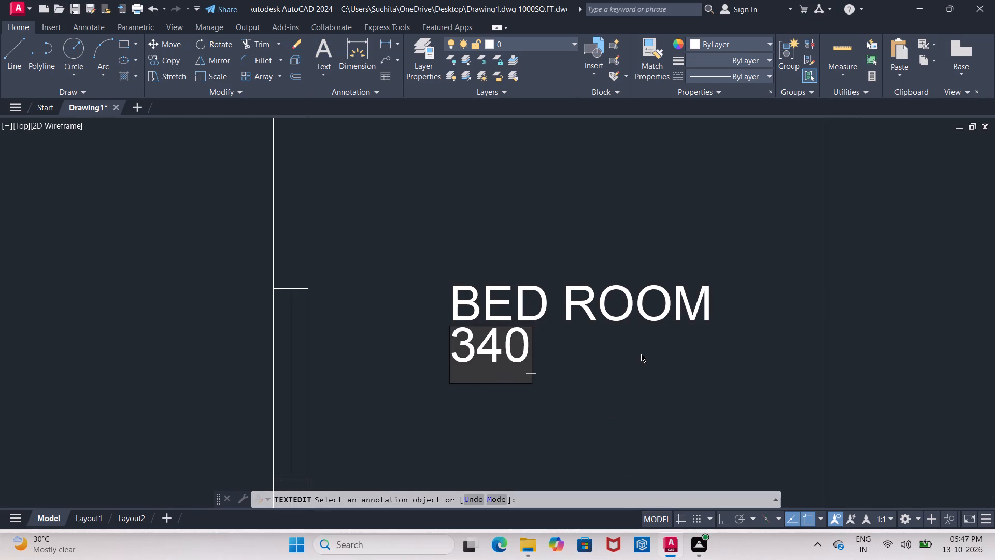
key("x")
type("420")
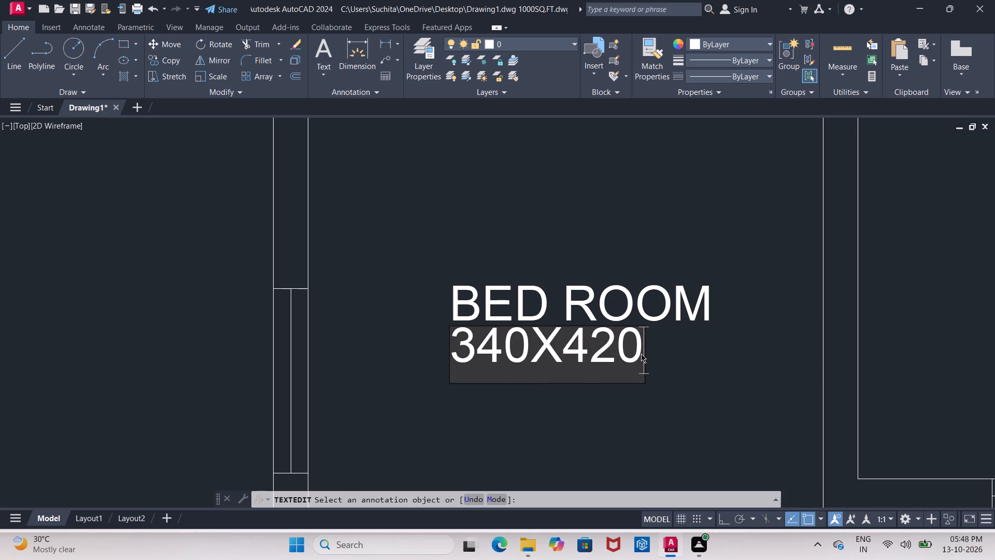
left_click(652, 407)
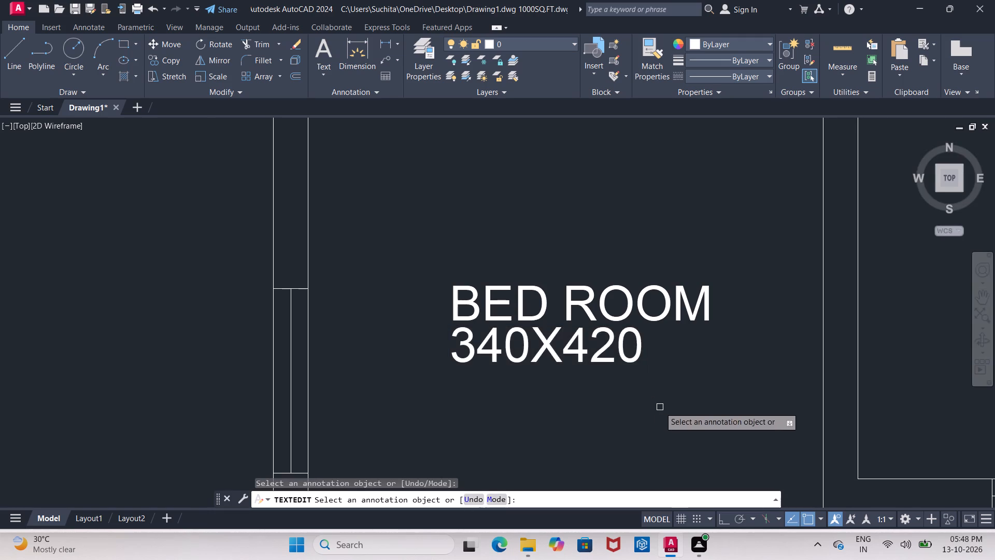
scroll(666, 409, "down", 1)
middle_click_drag(666, 409, 439, 358)
scroll(439, 358, "down", 2)
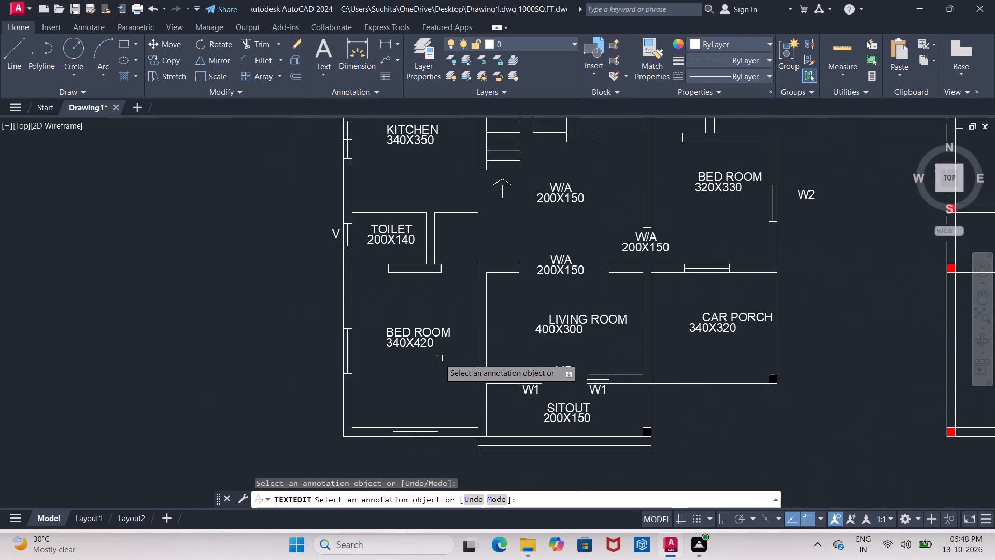
scroll(439, 358, "down", 1)
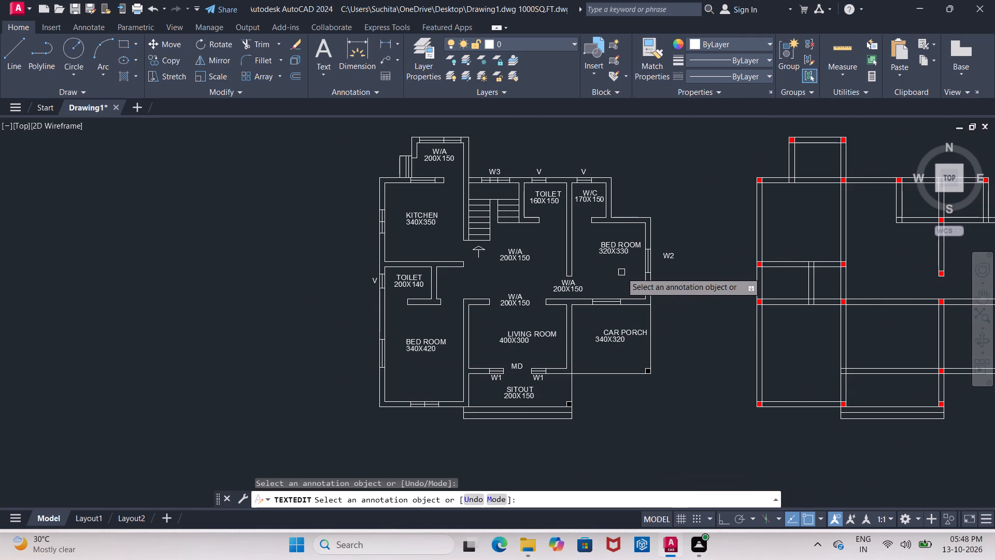
key("Escape")
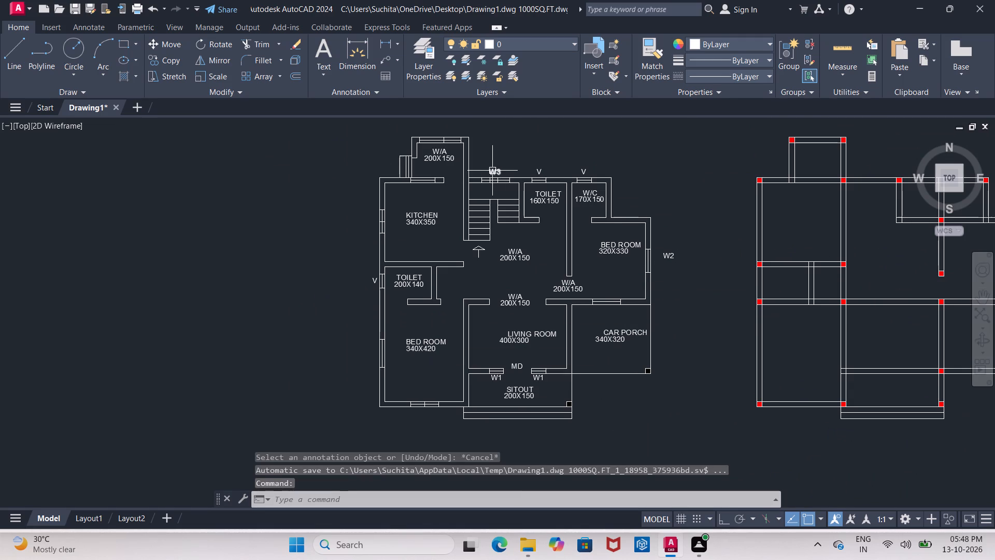
Copy the W3 label from the staircase window to just below the window between the east bedroom and the car porch.
left_click(495, 172)
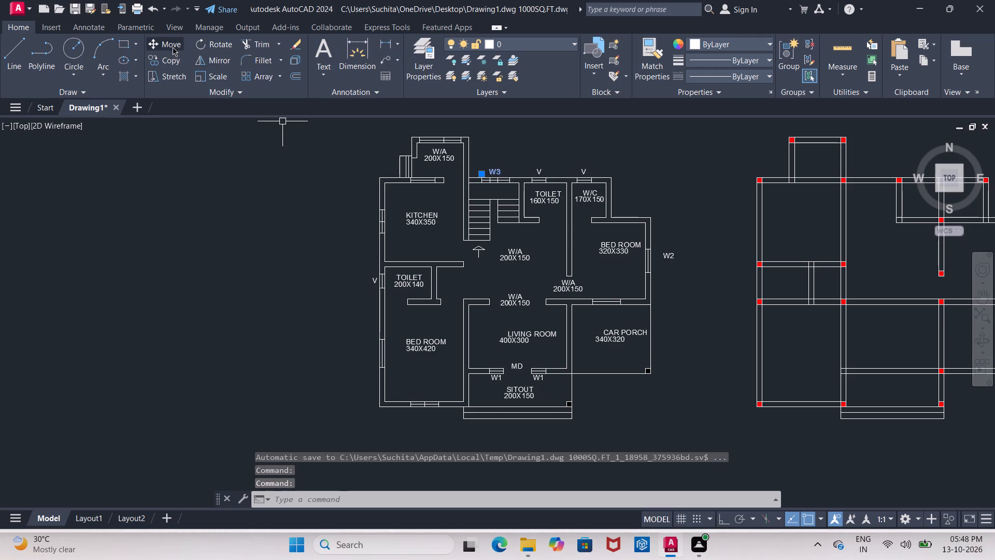
left_click(168, 57)
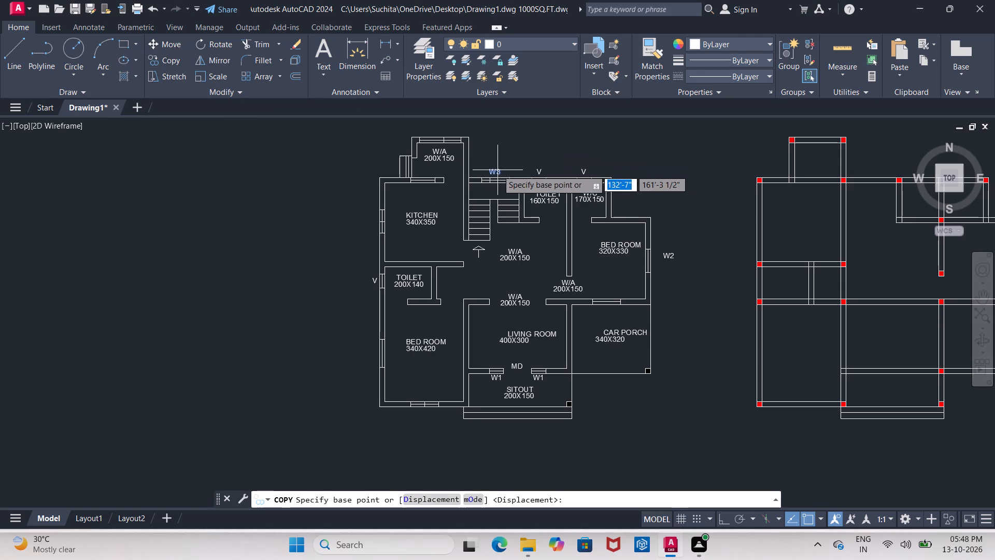
left_click(497, 170)
scroll(619, 316, "up", 1)
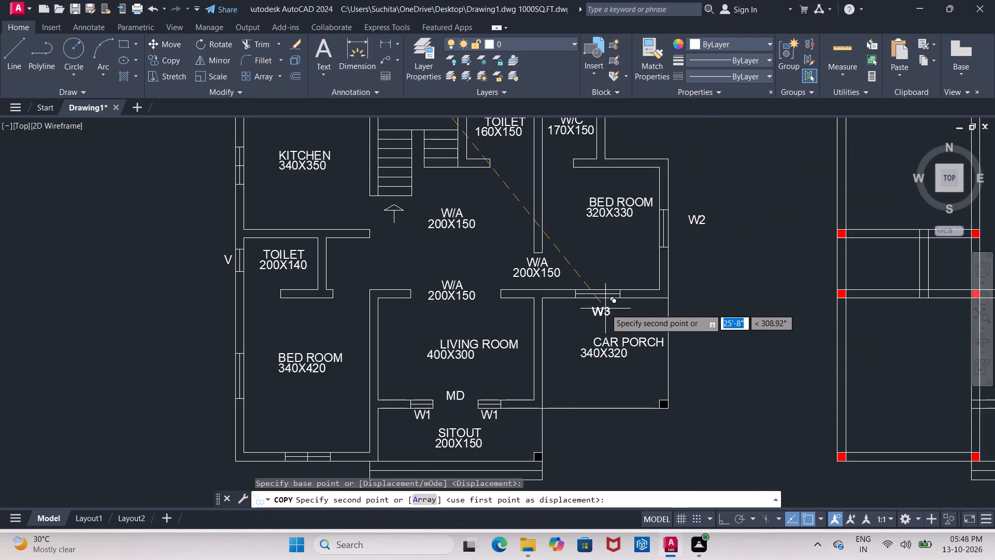
scroll(605, 309, "up", 1)
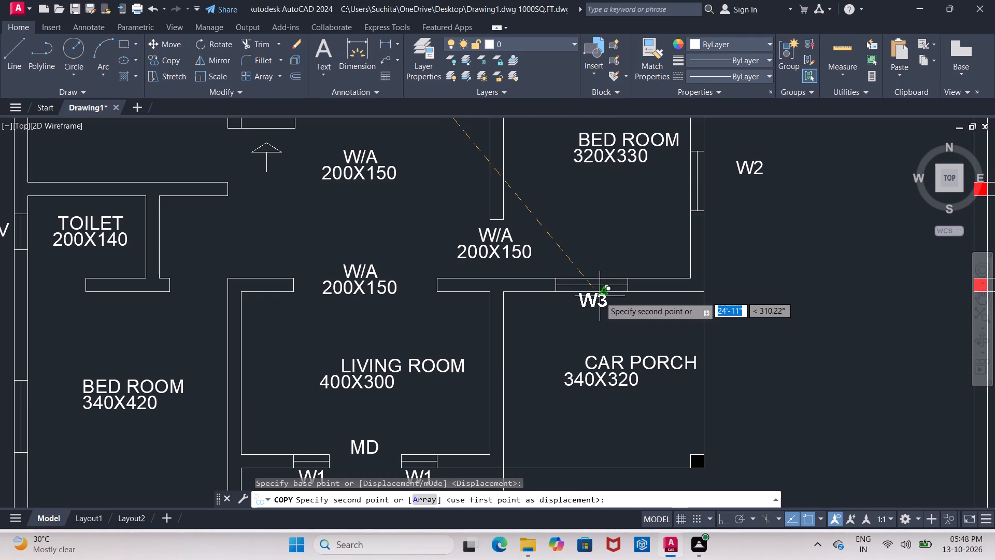
left_click(600, 301)
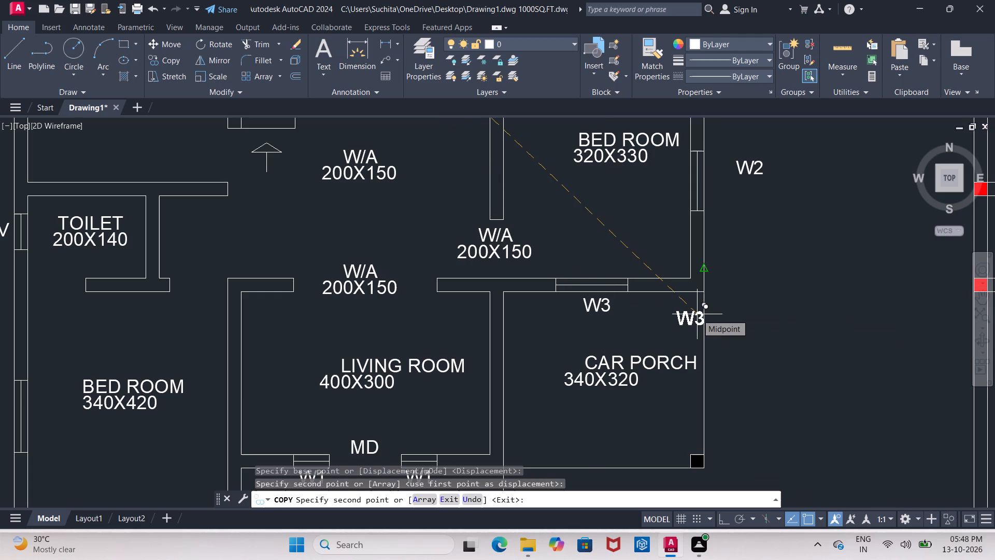
Place another copy of the W3 label just outside the southwest bedroom's west window.
middle_click_drag(446, 316, 829, 246)
middle_click_drag(483, 324, 475, 277)
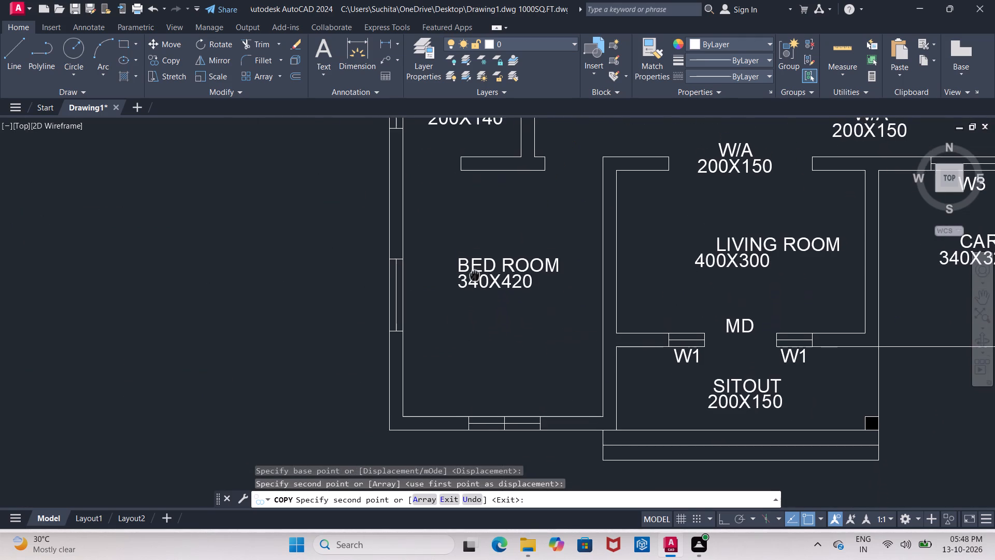
middle_click_drag(475, 277, 475, 268)
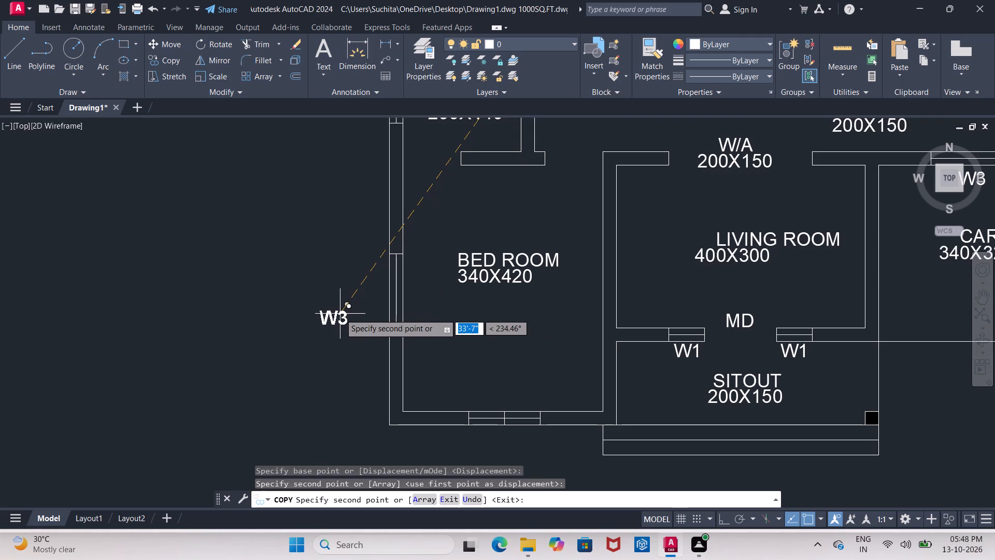
scroll(348, 305, "up", 1)
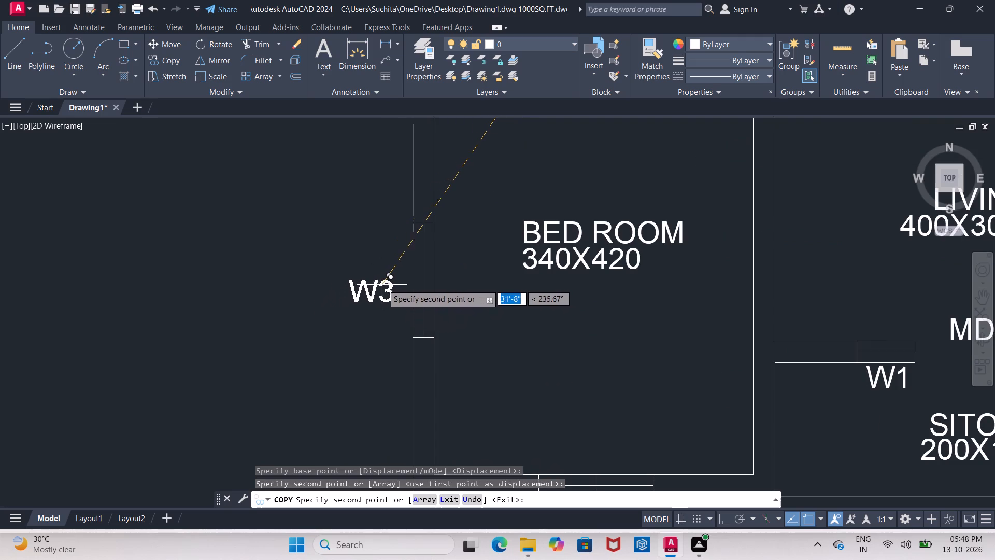
left_click(385, 279)
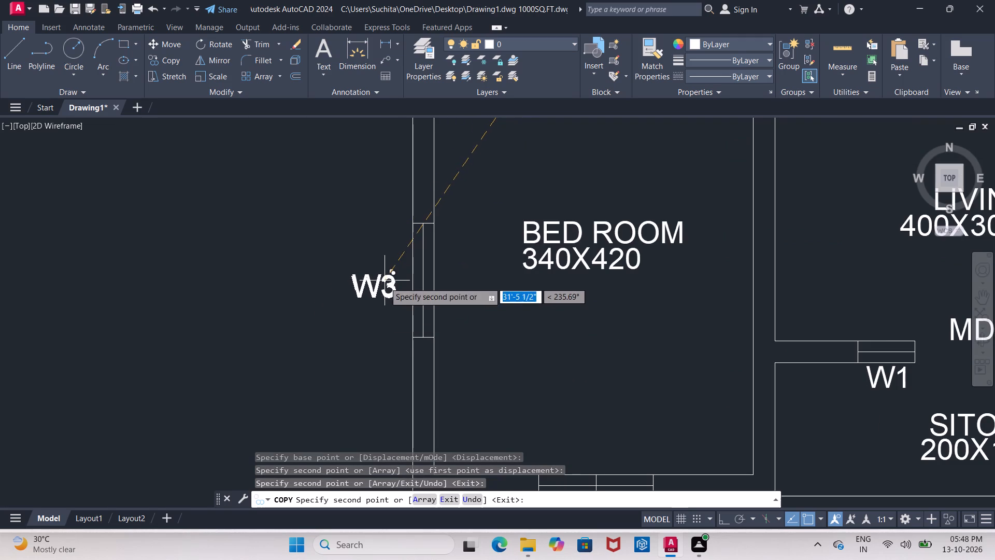
middle_click_drag(390, 318, 539, 382)
scroll(539, 381, "down", 1)
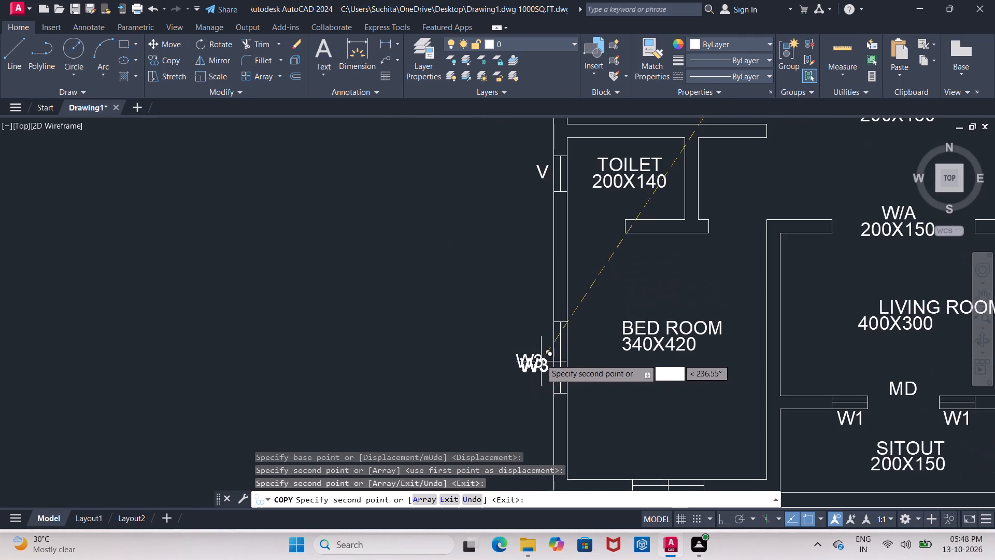
Place another copy of the W3 label just outside the kitchen's west window.
middle_click_drag(540, 331, 511, 435)
middle_click_drag(466, 355, 435, 271)
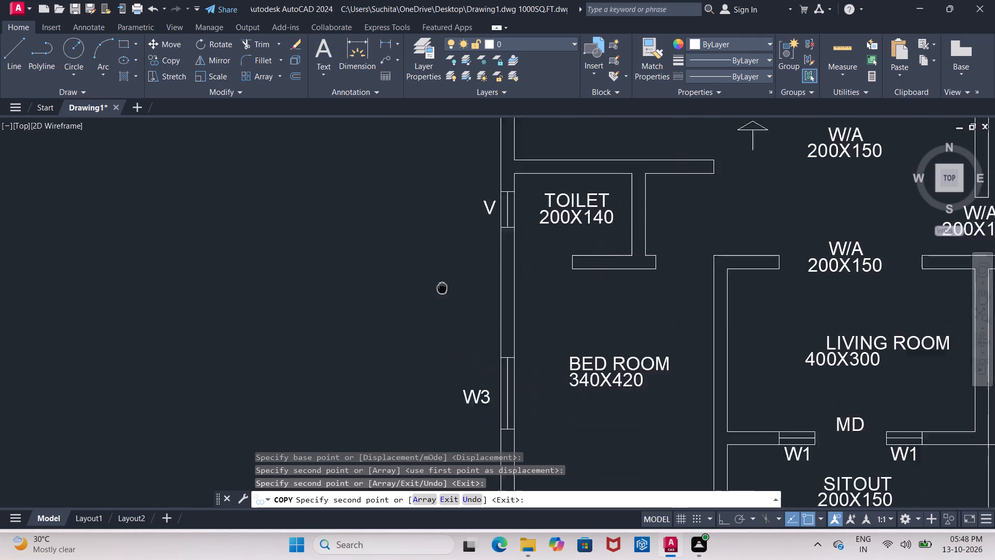
middle_click_drag(435, 271, 424, 249)
middle_click_drag(429, 311, 418, 424)
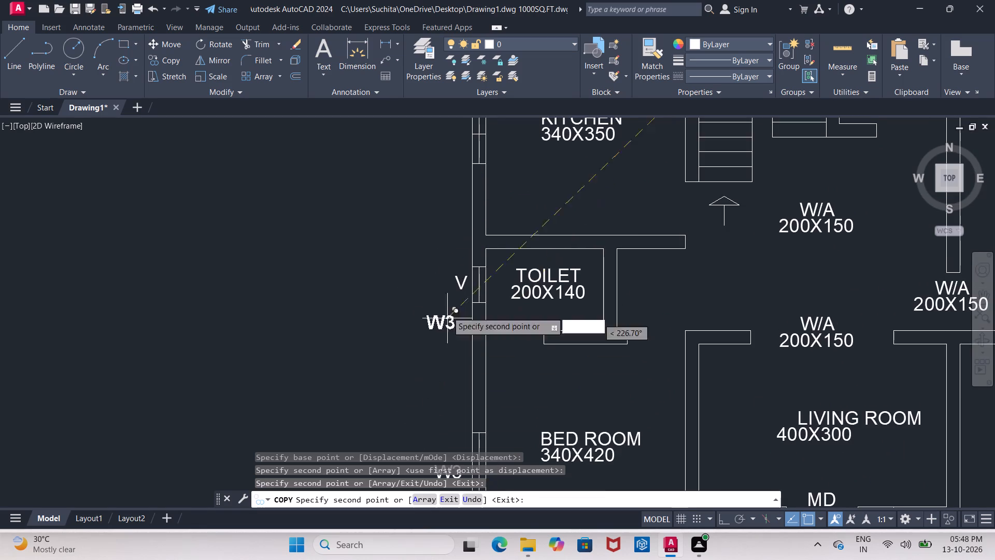
middle_click_drag(431, 243, 436, 325)
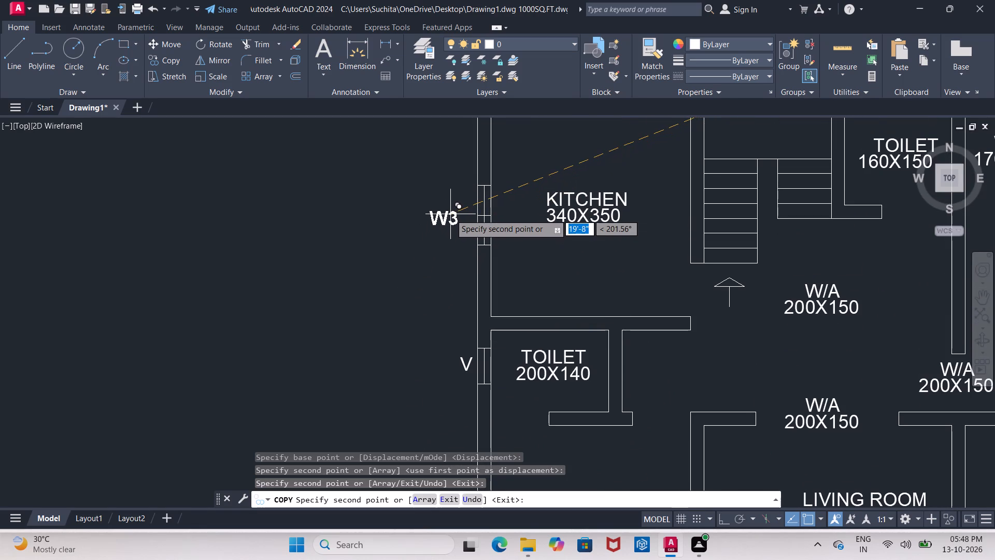
left_click(451, 212)
Place a copy of the W3 label just below the southwest bedroom's south window and end copying.
scroll(450, 282, "down", 2)
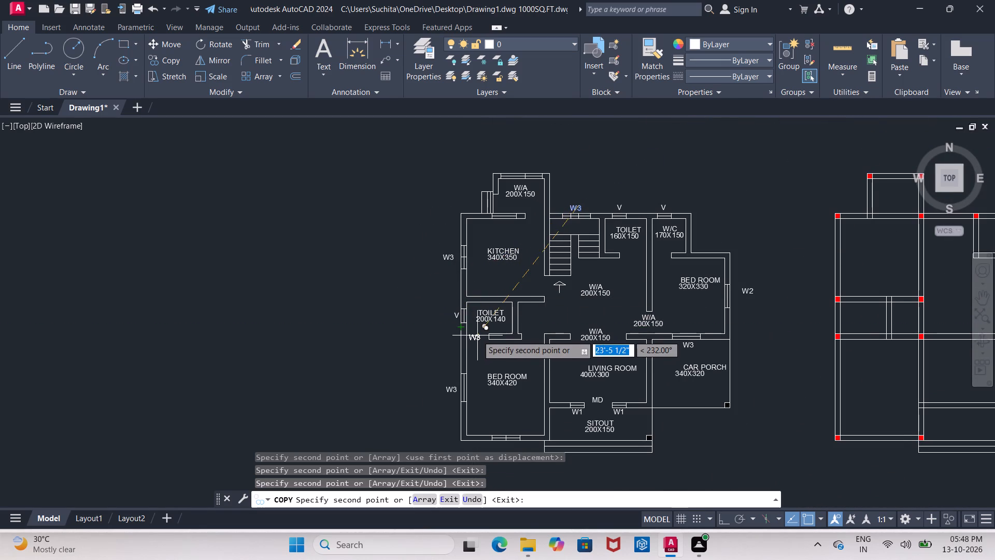
middle_click_drag(491, 341, 502, 188)
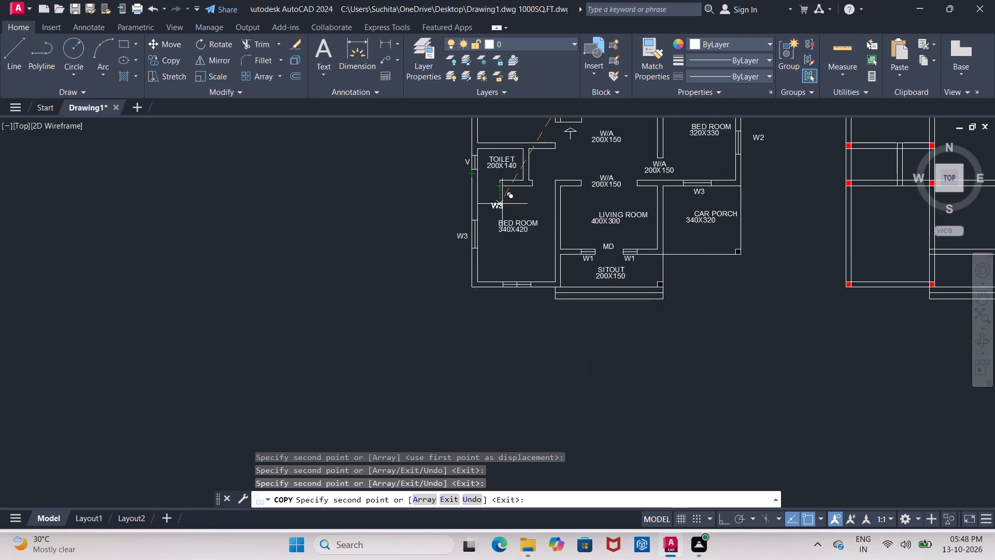
scroll(510, 304, "up", 2)
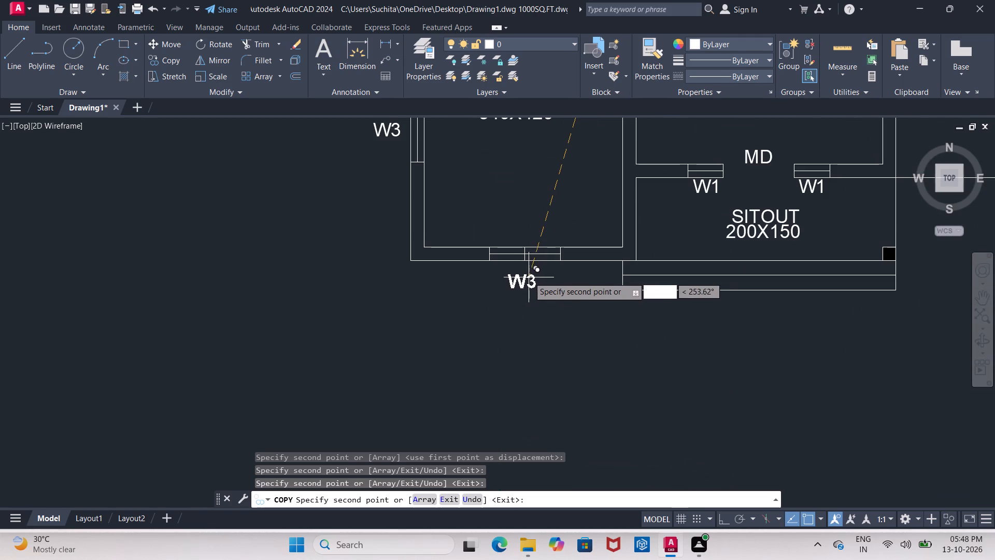
left_click(529, 275)
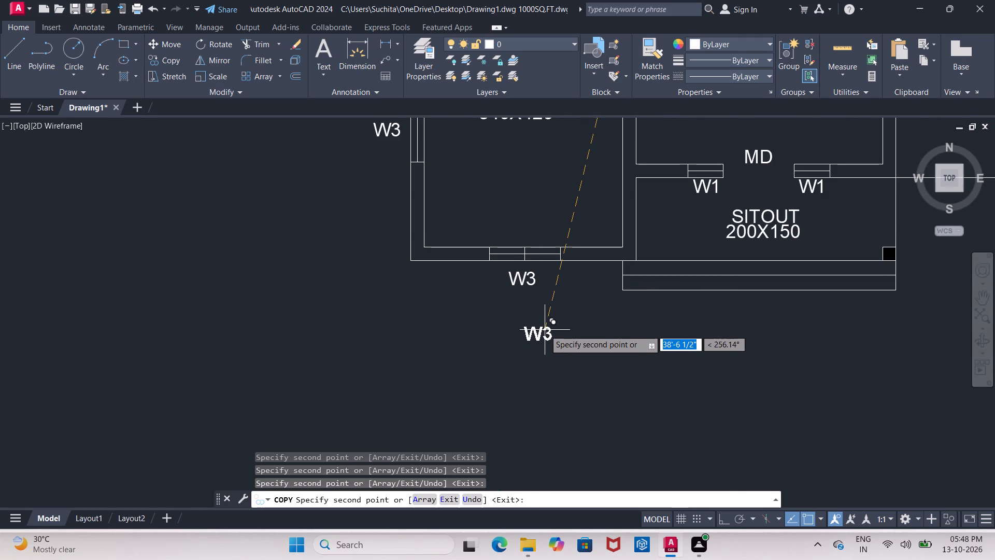
key("Escape")
Delete the short vertical line in the middle of the southwest bedroom's south window.
scroll(518, 267, "up", 2)
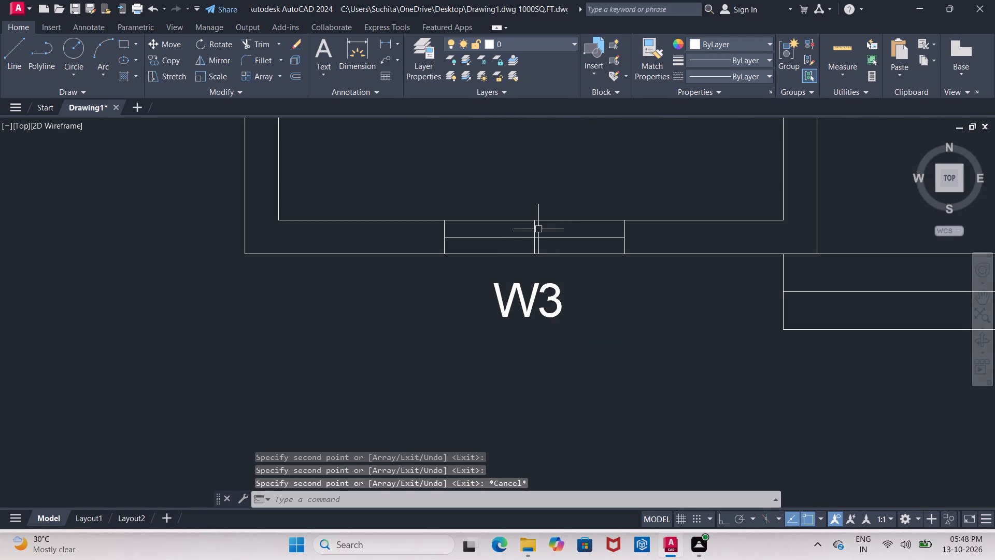
left_click(536, 231)
key("Delete")
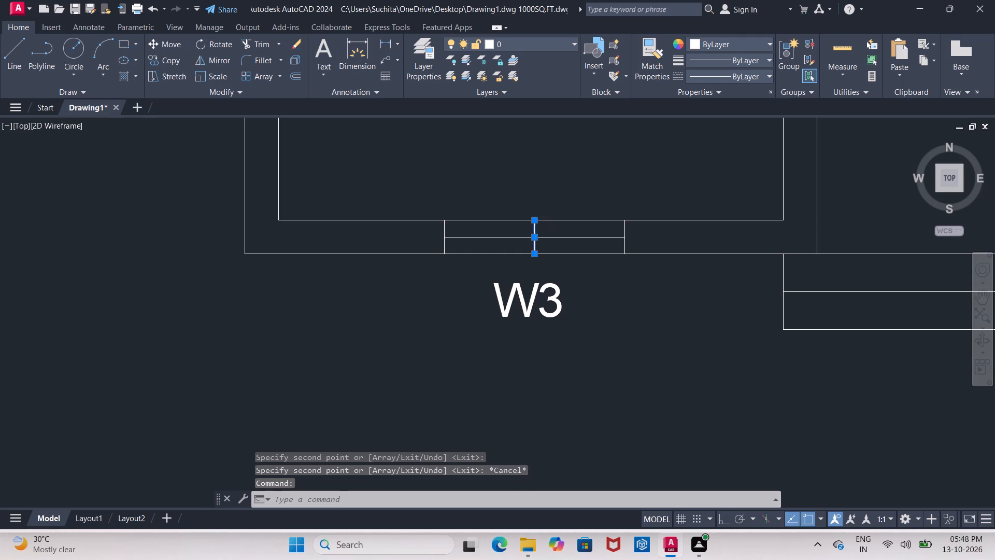
Move the W3 label outside the kitchen's west window very slightly east.
scroll(536, 231, "down", 5)
middle_click_drag(513, 205, 522, 259)
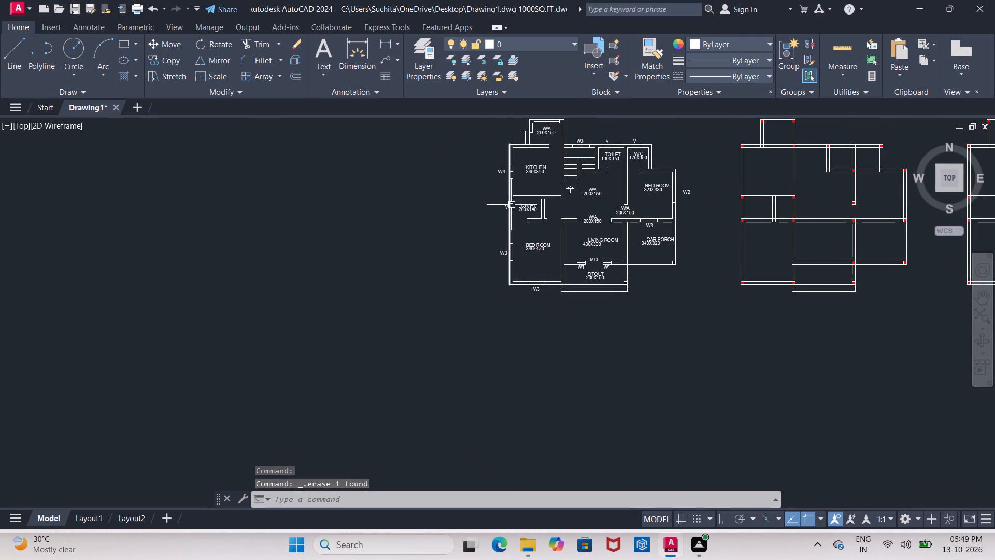
scroll(508, 201, "up", 2)
middle_click_drag(507, 201, 499, 241)
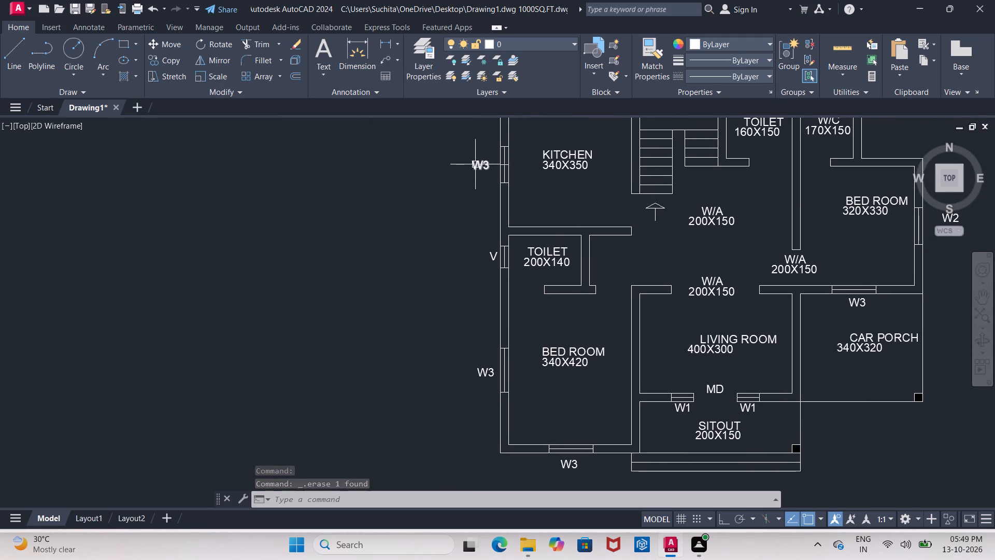
left_click(476, 164)
left_click(164, 41)
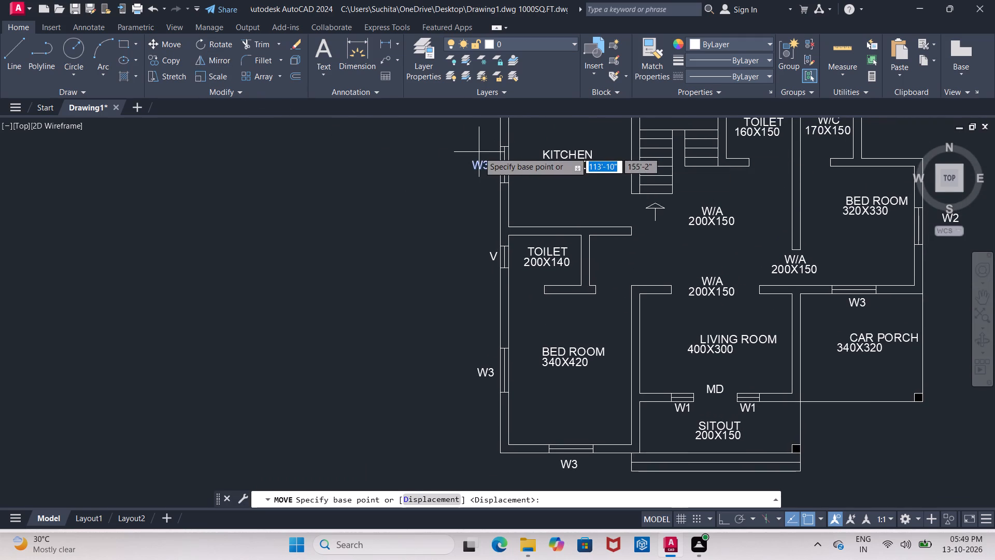
left_click(480, 165)
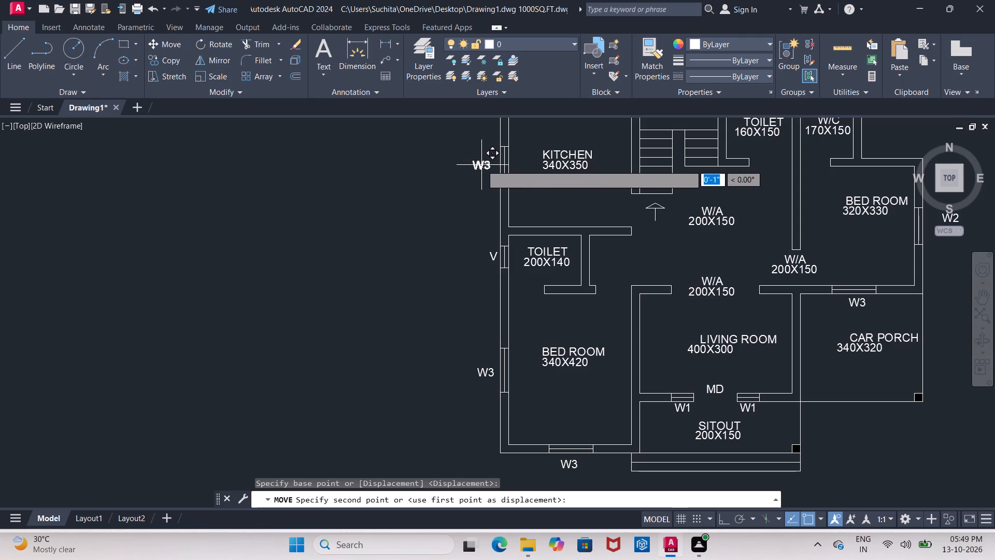
left_click(481, 165)
Move the V label outside the west toilet's ventilator slightly farther west, in line with the W3 labels.
left_click(493, 257)
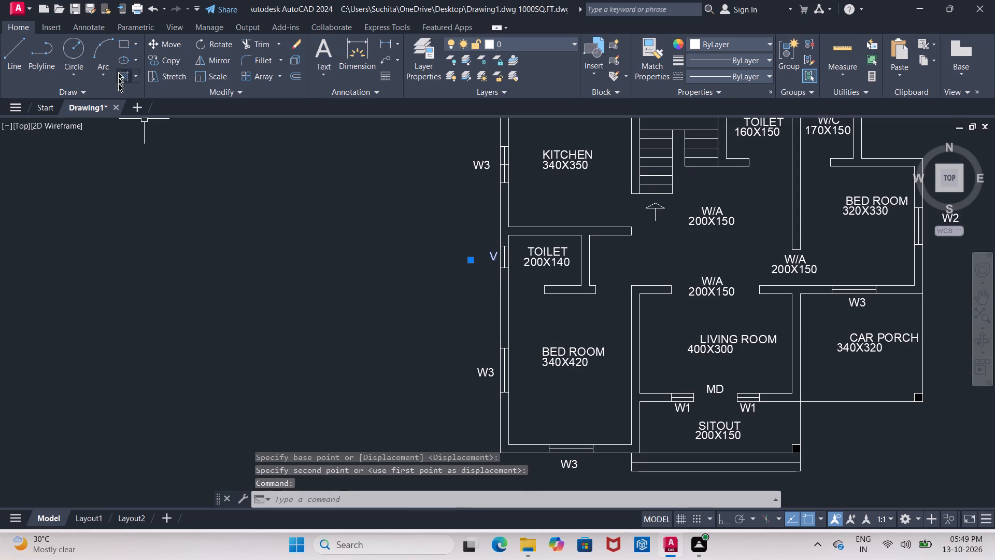
left_click(162, 40)
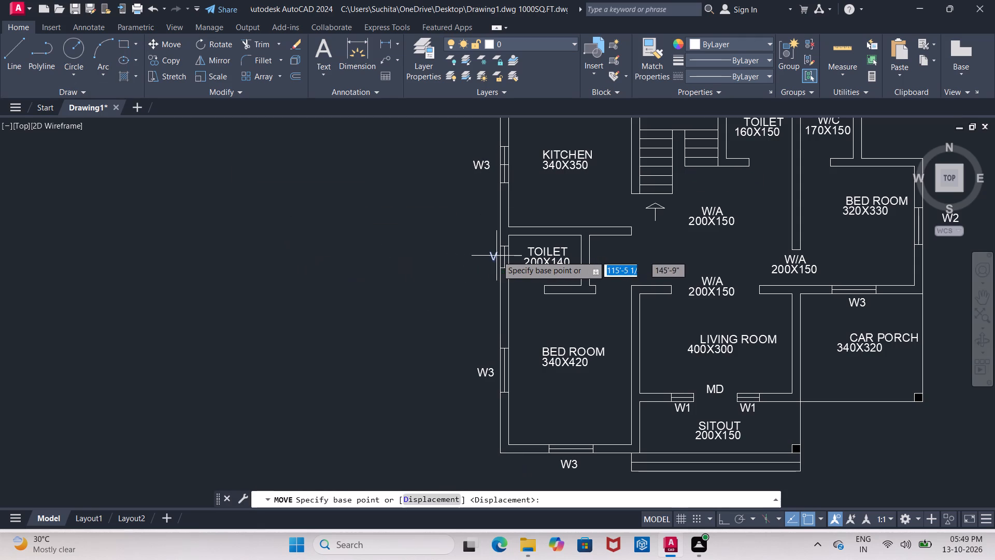
left_click(493, 256)
left_click(482, 256)
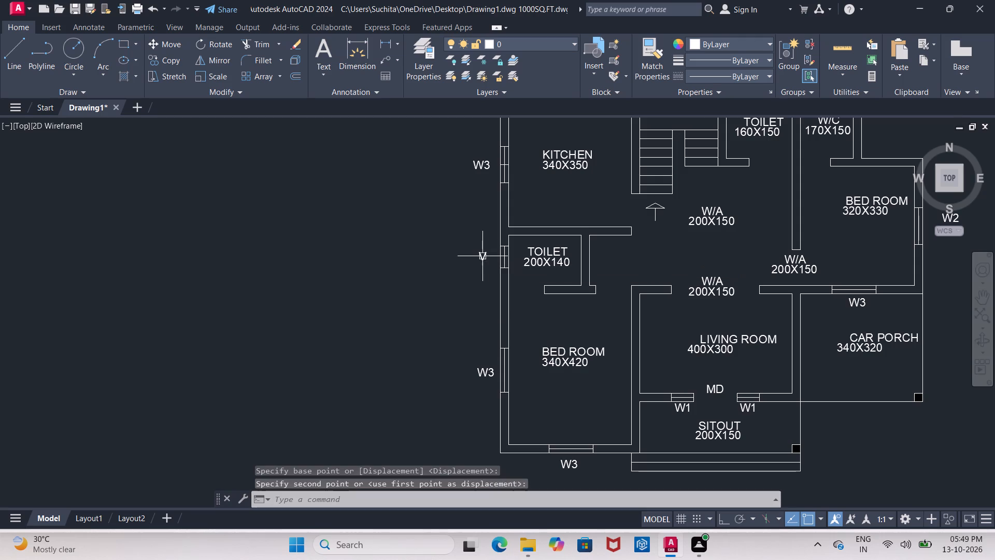
Delete the short vertical line in the middle of the north window of the W/A above the kitchen.
scroll(479, 282, "down", 1)
middle_click_drag(616, 320, 357, 312)
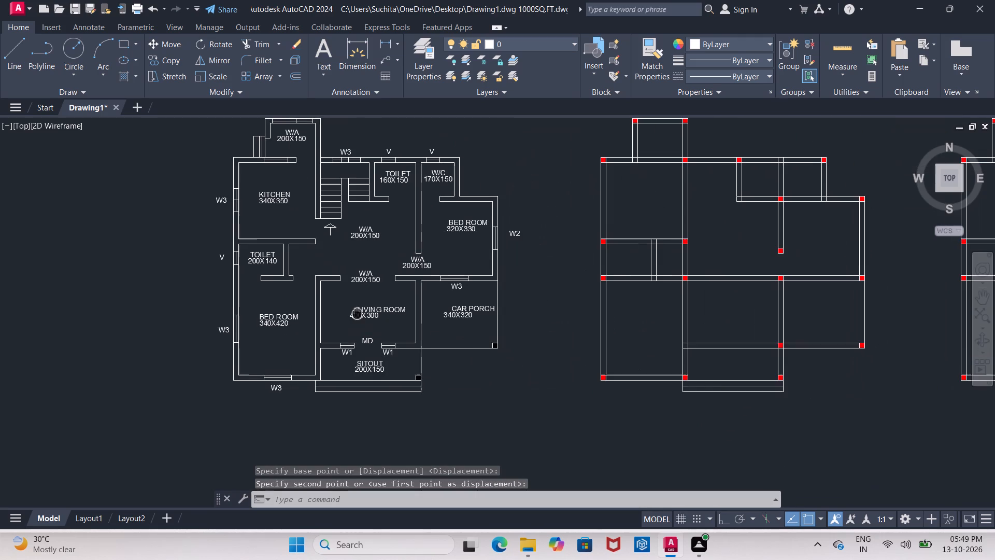
middle_click_drag(357, 312, 387, 392)
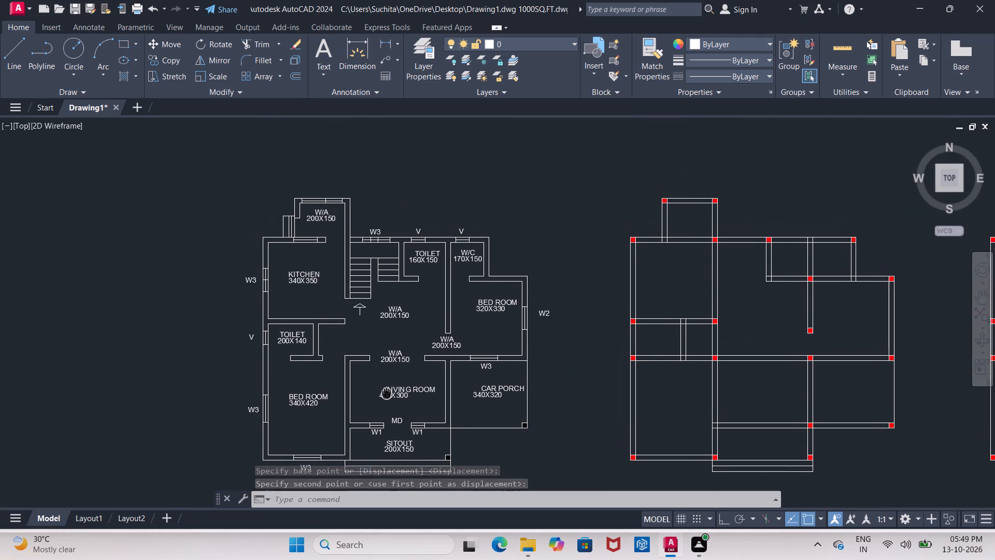
middle_click_drag(387, 392, 390, 399)
scroll(415, 237, "up", 1)
middle_click_drag(313, 212, 320, 224)
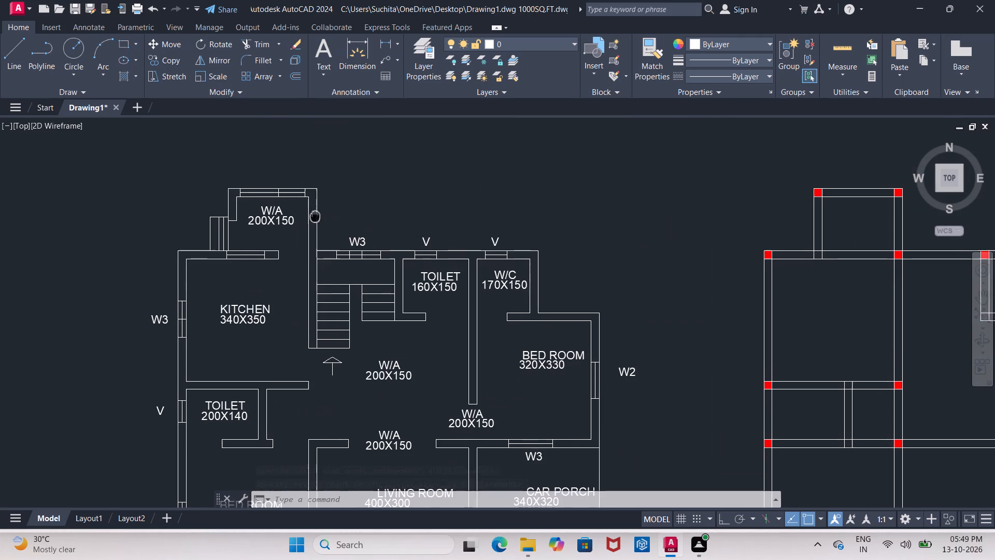
middle_click_drag(320, 224, 339, 269)
scroll(380, 286, "up", 2)
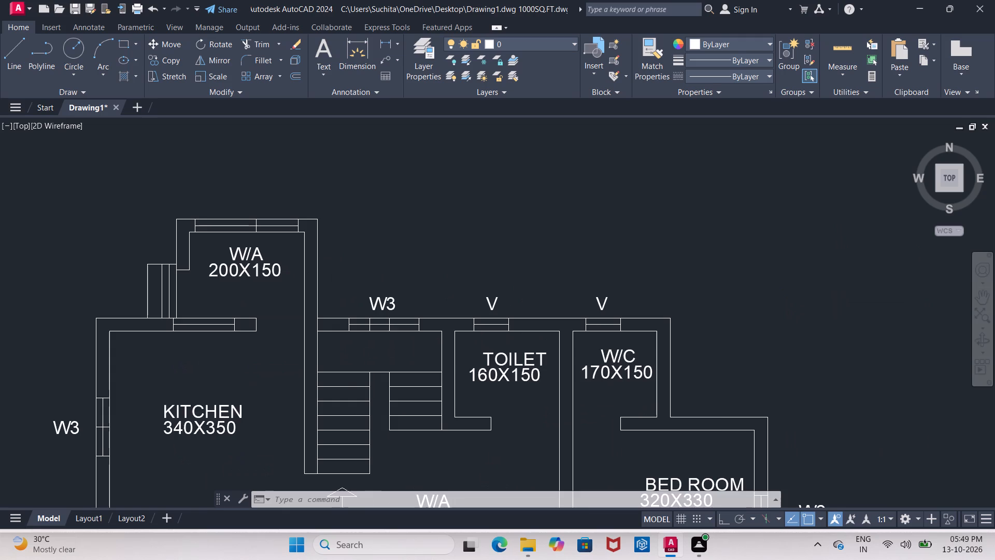
middle_click_drag(382, 287, 450, 312)
left_click(252, 209)
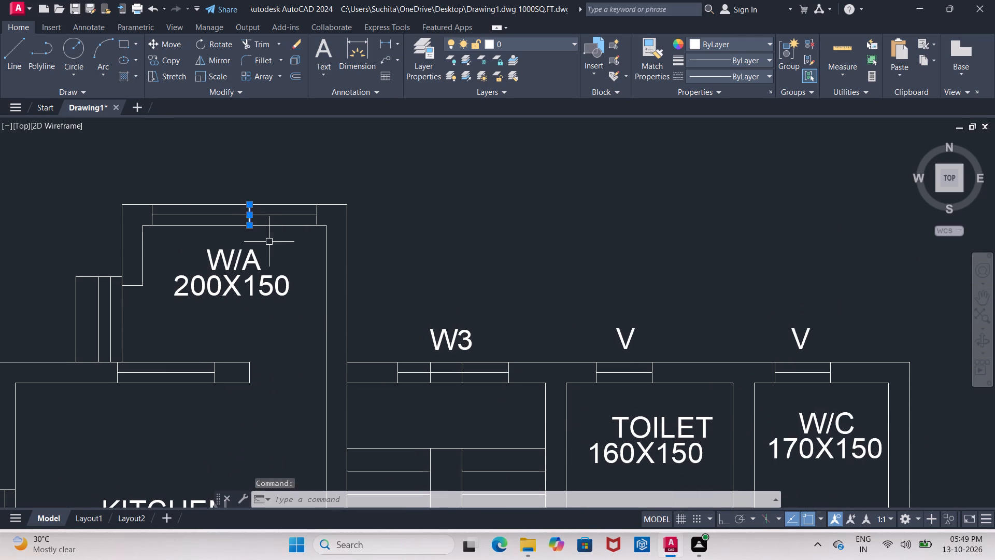
key("Delete")
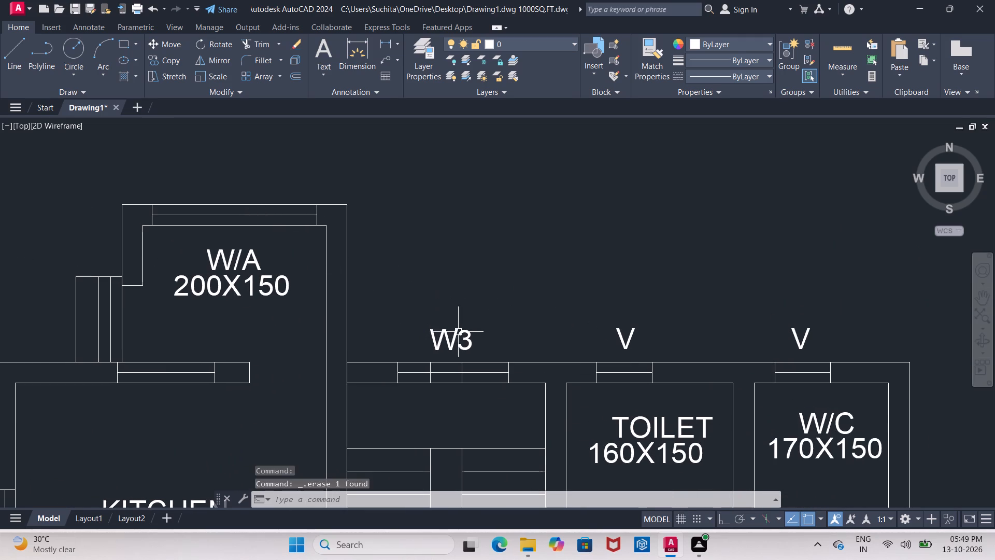
Copy the W3 label from the staircase window to just above the north window of the W/A by the kitchen.
left_click(460, 337)
left_click(173, 64)
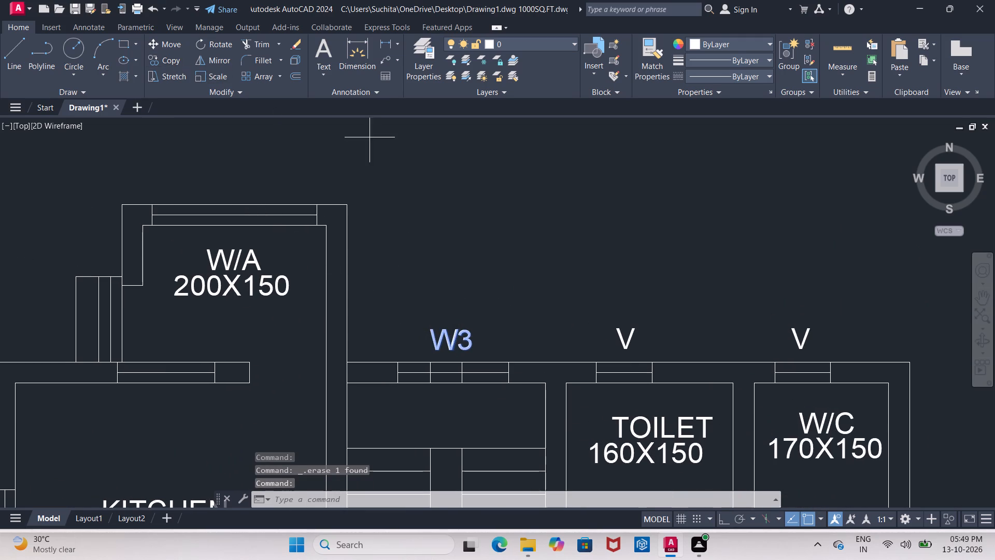
left_click_drag(439, 342, 444, 342)
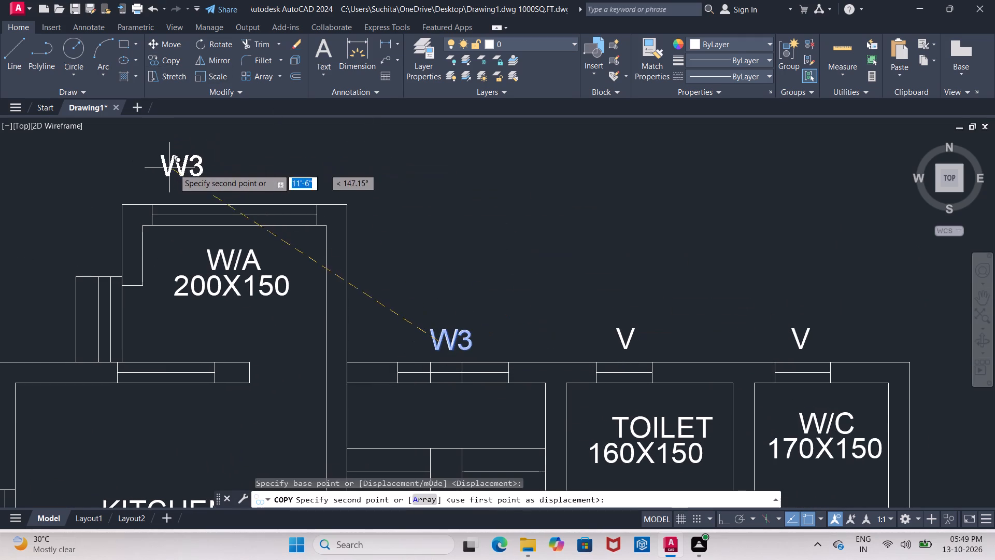
left_click(221, 183)
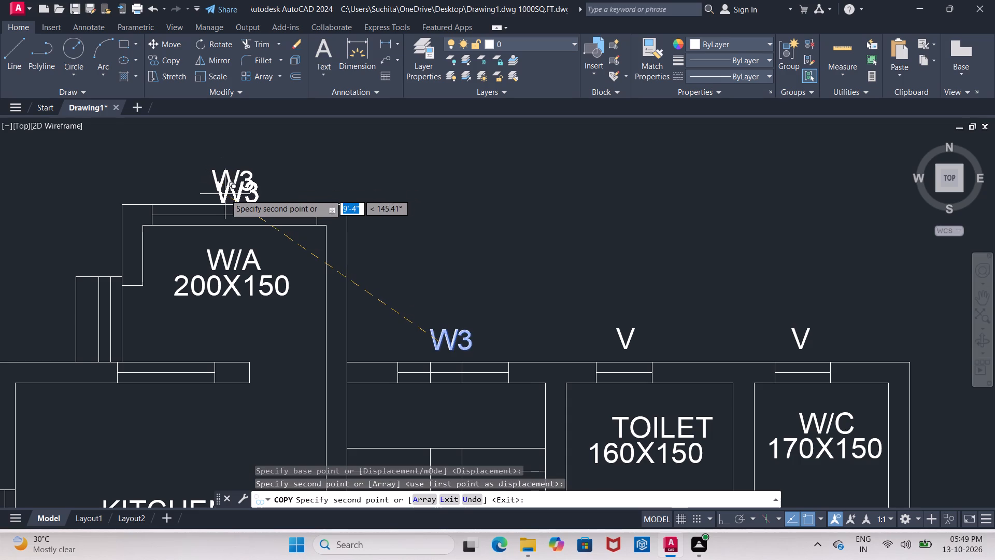
key("Escape")
Change the copied W3 text above the north W/A window to GL and finish text editing.
left_click(231, 180)
left_click(235, 182)
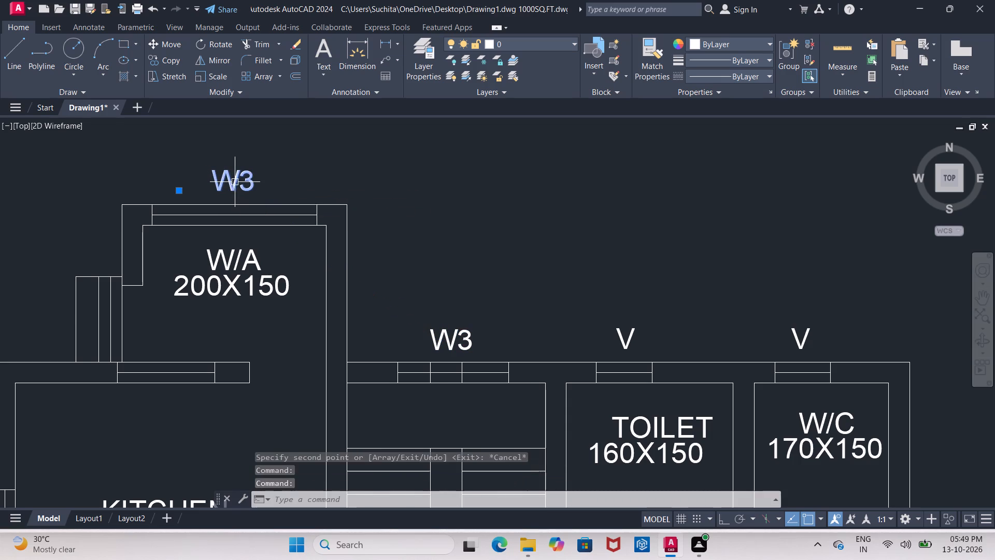
left_click(235, 183)
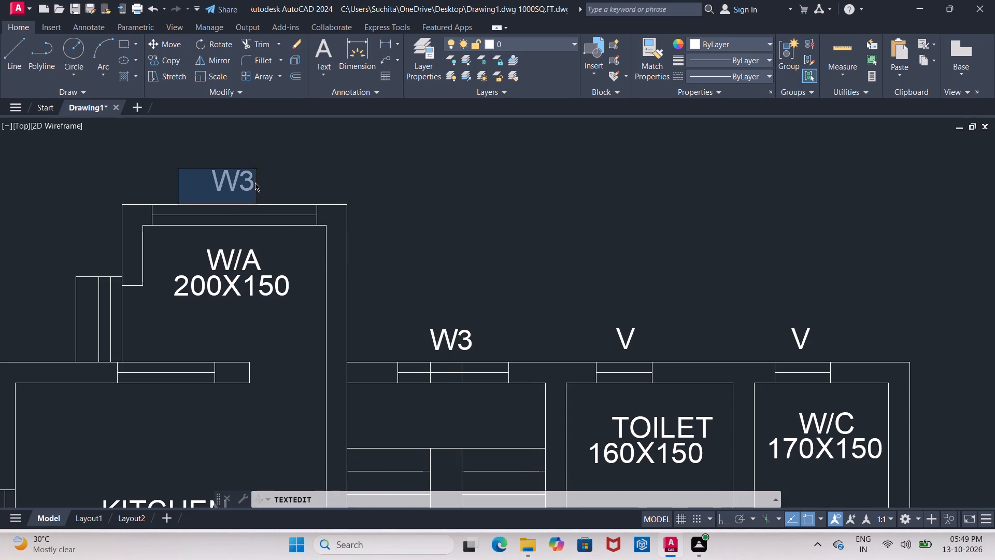
left_click(254, 183)
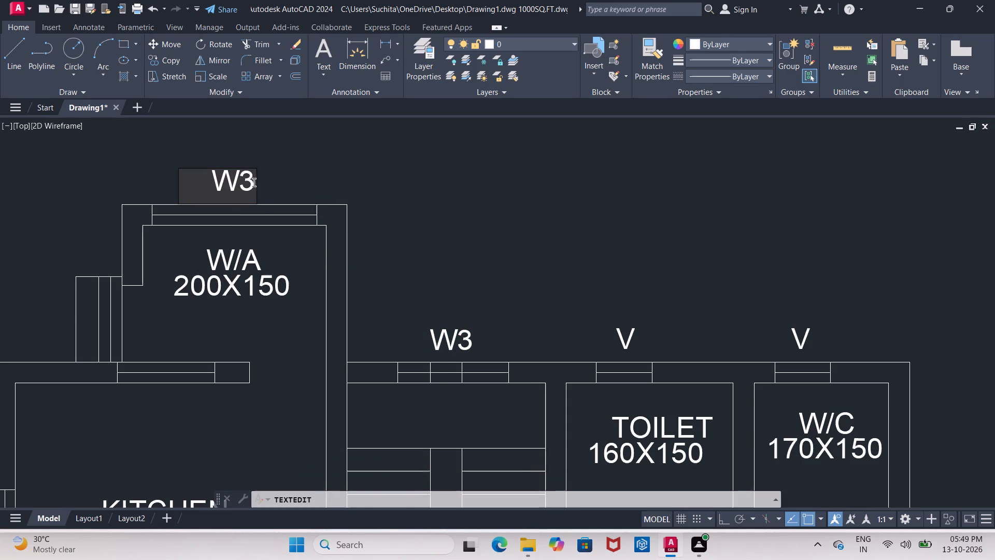
key("BackSpace")
key("BackSpace")
type("GL")
left_click(448, 228)
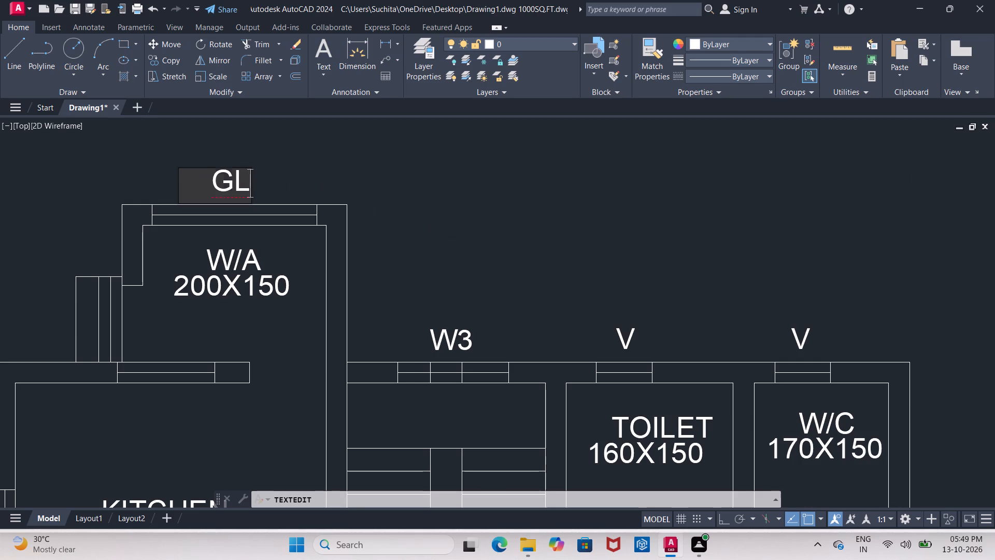
key("Escape")
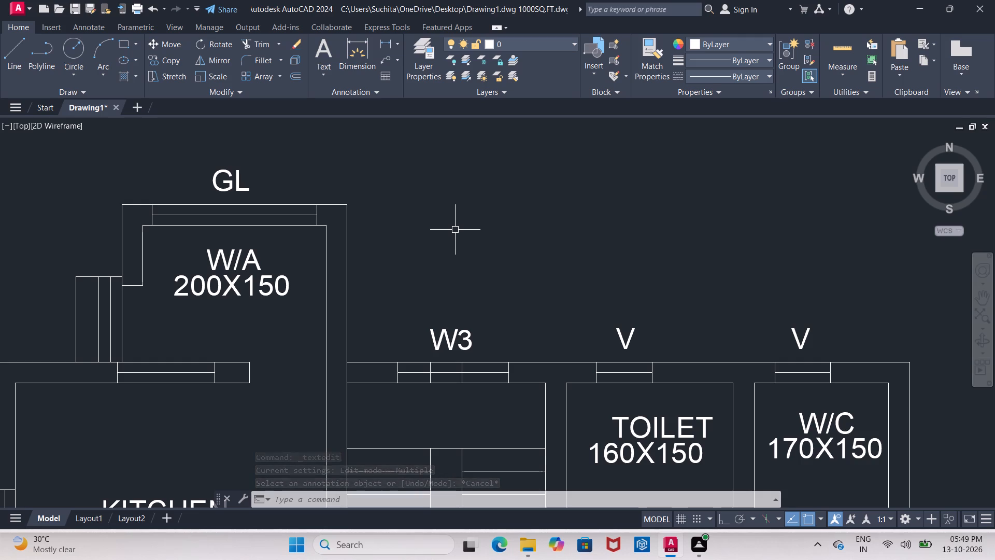
Trim the short line crossing the wall junction where the staircase's north wall meets the W/A's east wall.
middle_click_drag(534, 311, 518, 253)
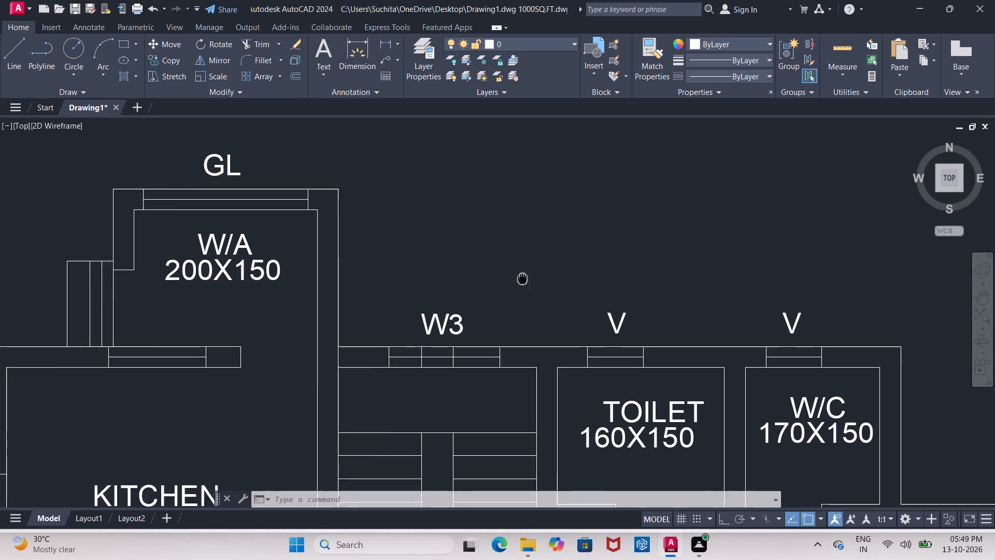
middle_click_drag(518, 253, 514, 220)
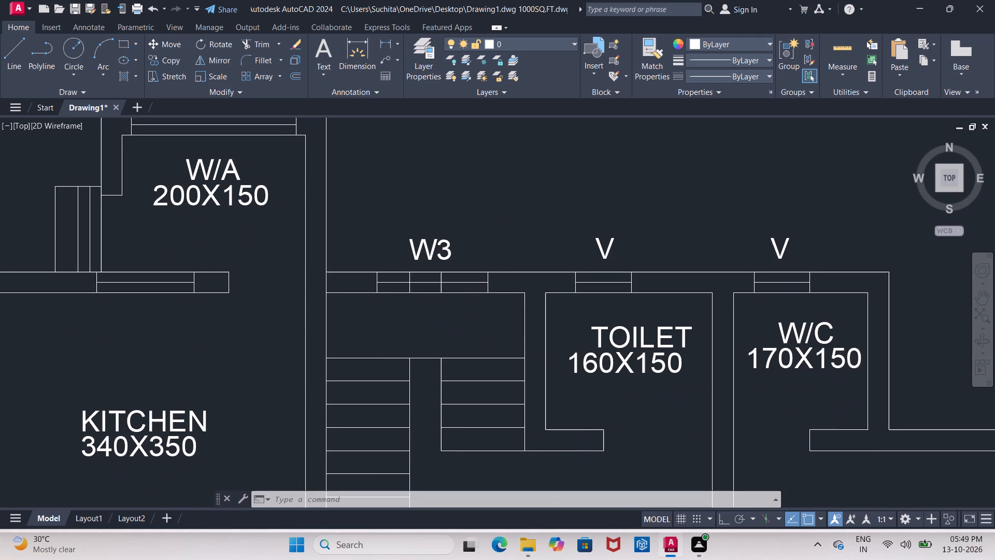
type("TR")
left_click(422, 285)
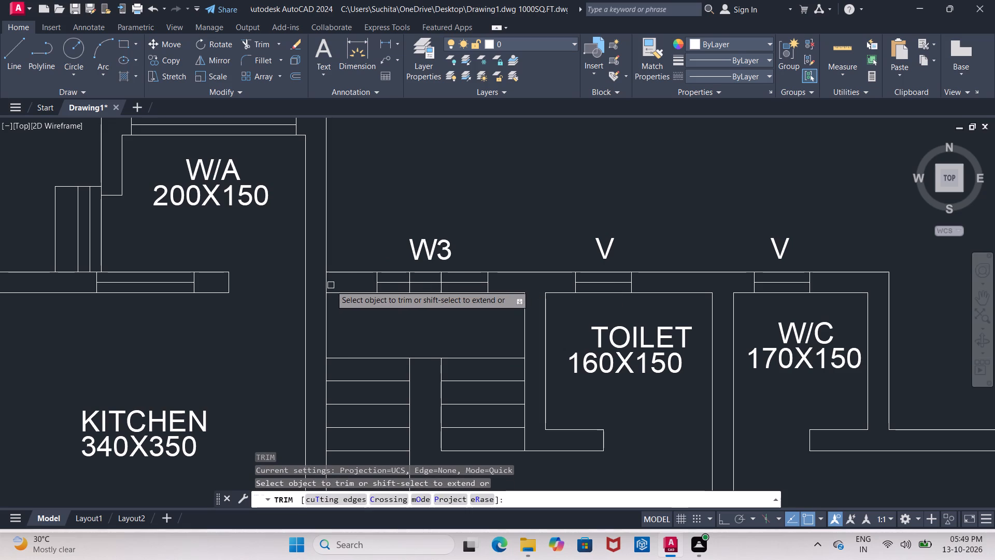
left_click(326, 283)
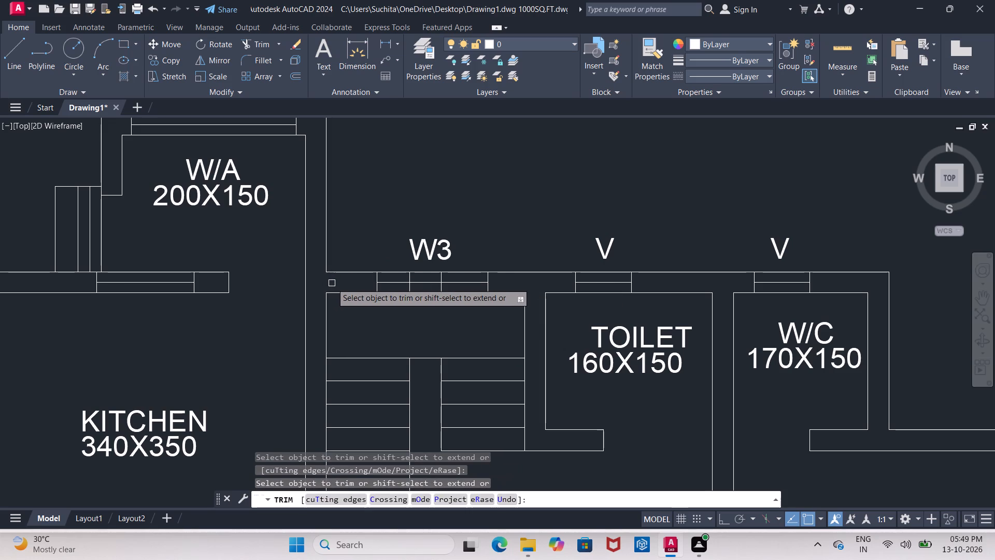
scroll(332, 283, "down", 1)
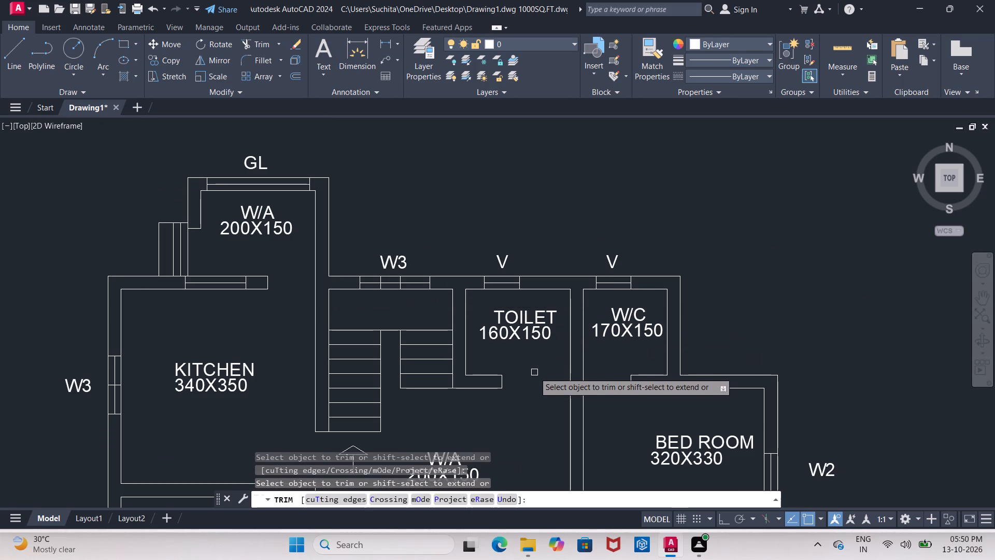
Change the W/A text at the door opening of the 320X330 bedroom to D1 and finish text editing.
key("Escape")
scroll(529, 375, "down", 1)
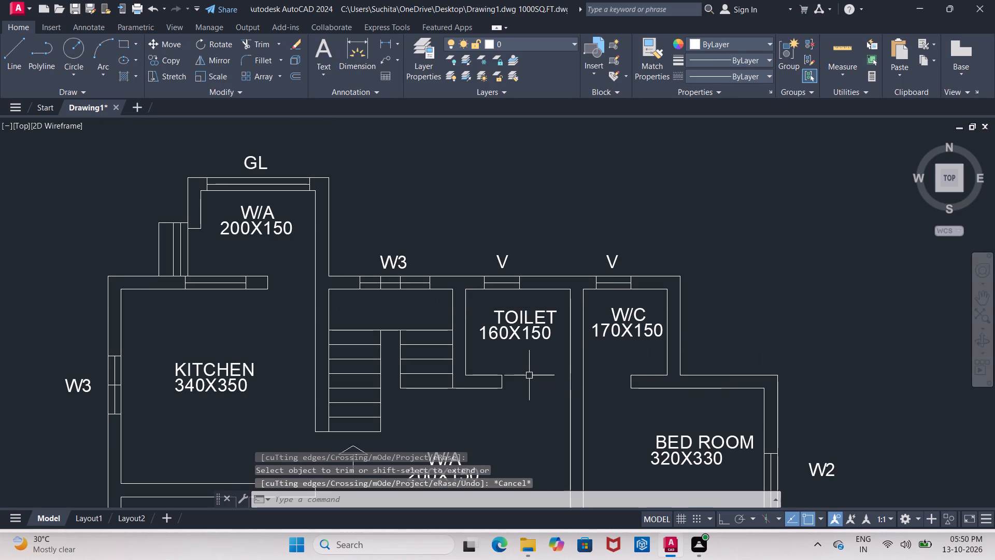
middle_click_drag(529, 375, 494, 235)
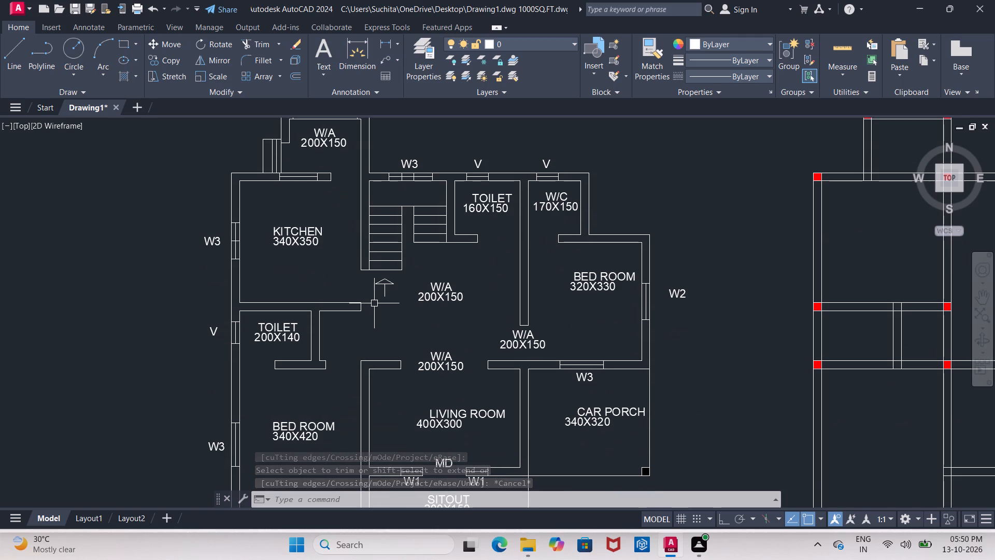
left_click(523, 336)
left_click(524, 338)
left_click(527, 335)
left_click(526, 335)
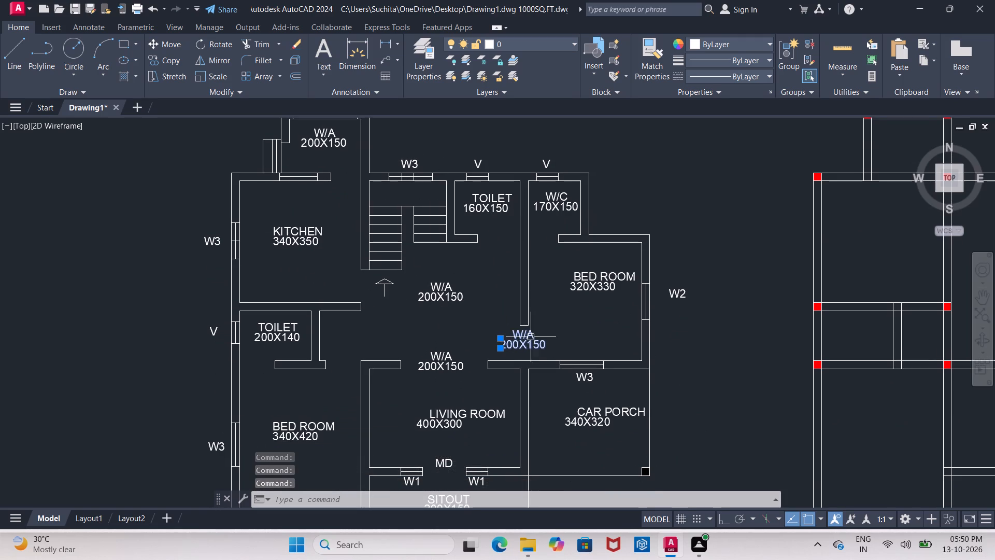
key("Escape")
scroll(532, 331, "up", 2)
middle_click_drag(532, 334, 516, 263)
left_click(500, 270)
left_click(507, 268)
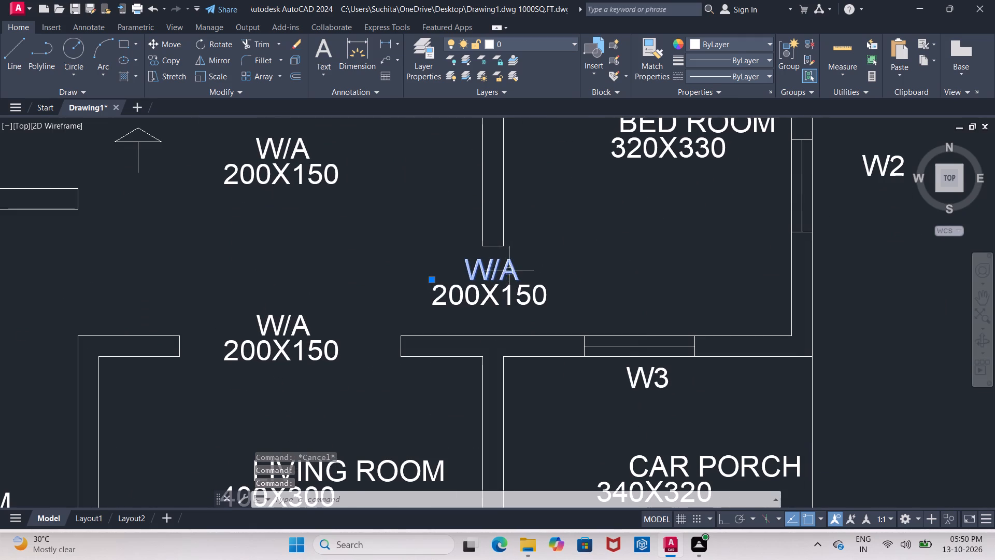
left_click(510, 274)
left_click(514, 272)
double_click(509, 268)
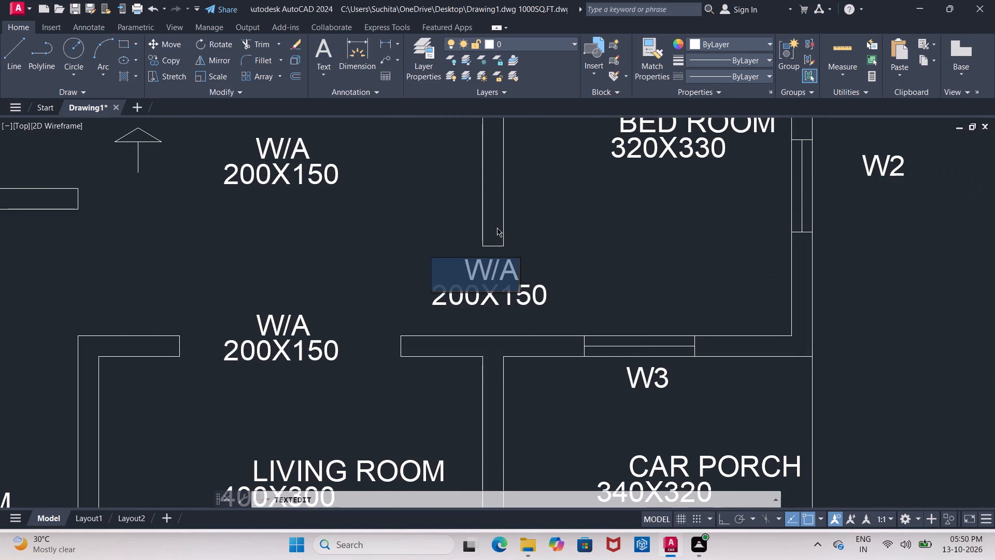
left_click(514, 269)
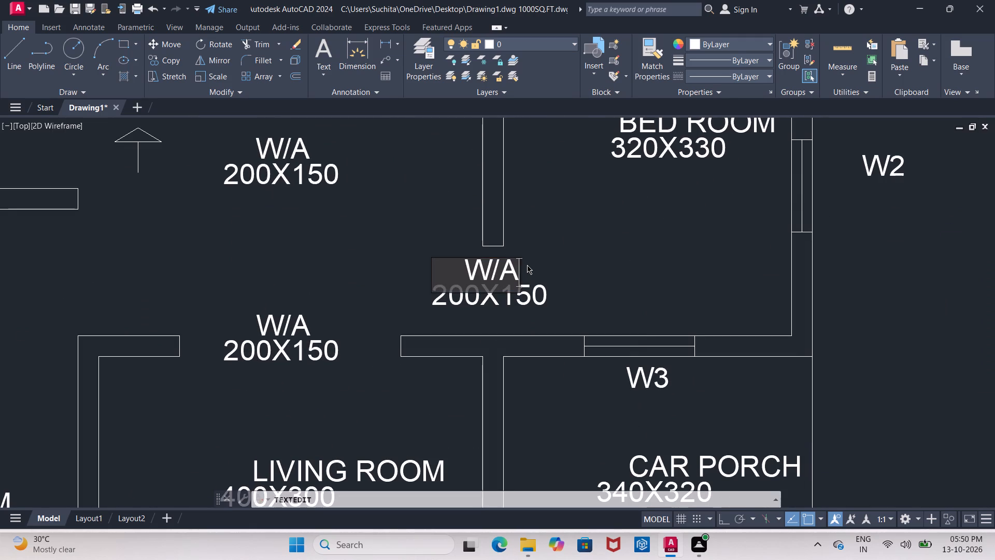
key("BackSpace")
key("BackSpace")
key("BackSpace")
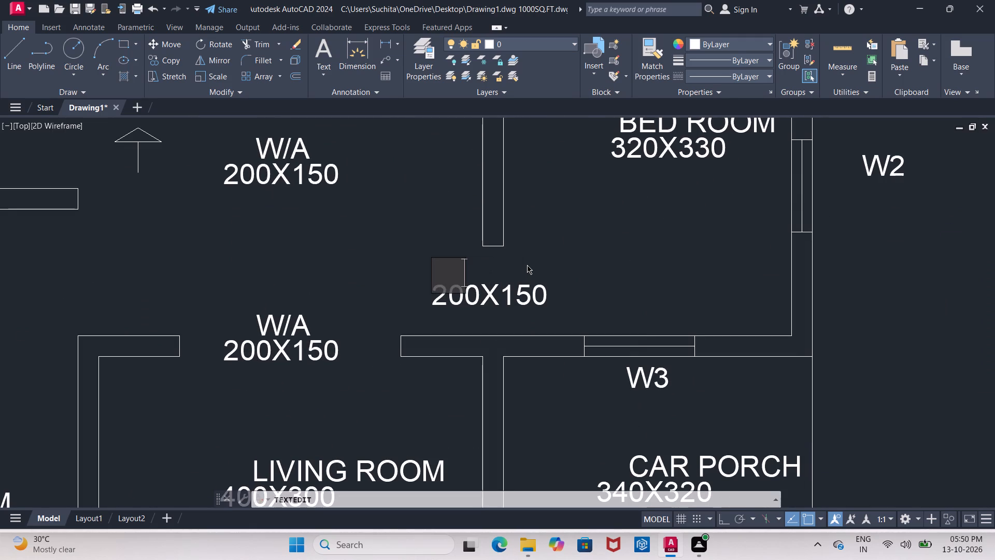
key("space")
key("space")
key("d")
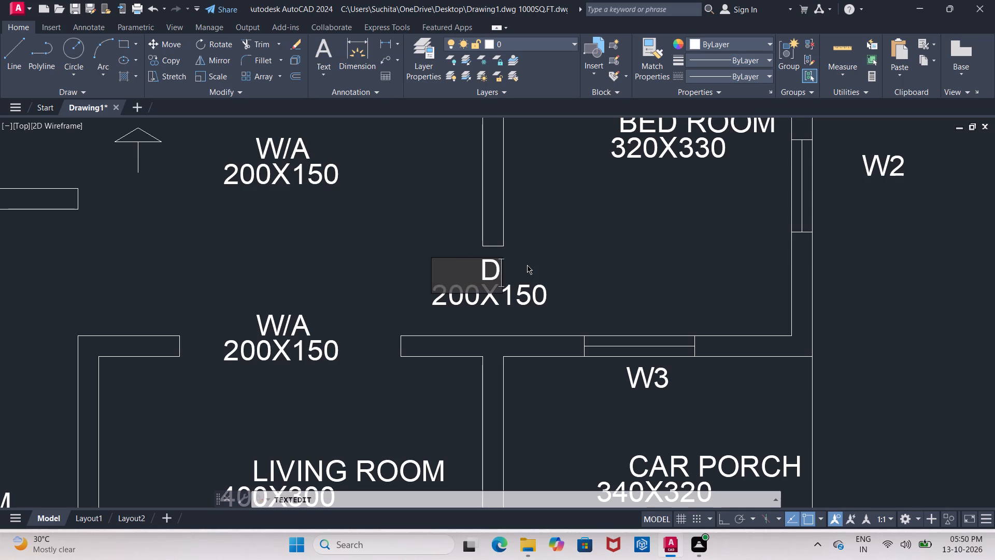
key("1")
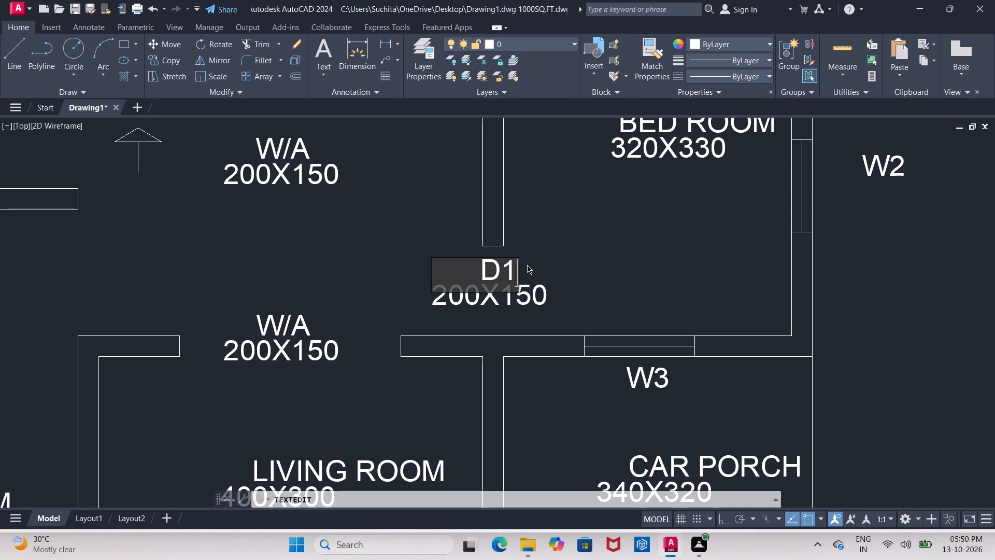
left_click(542, 236)
key("Escape")
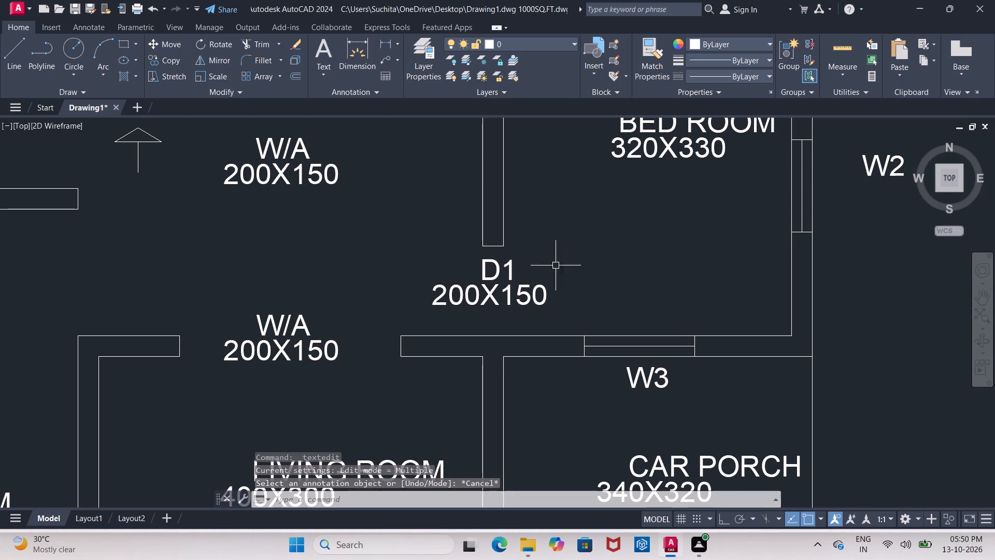
Delete the 200X150 size text directly below the D1 label at the 320X330 bedroom's door opening.
left_click(530, 291)
key("Delete")
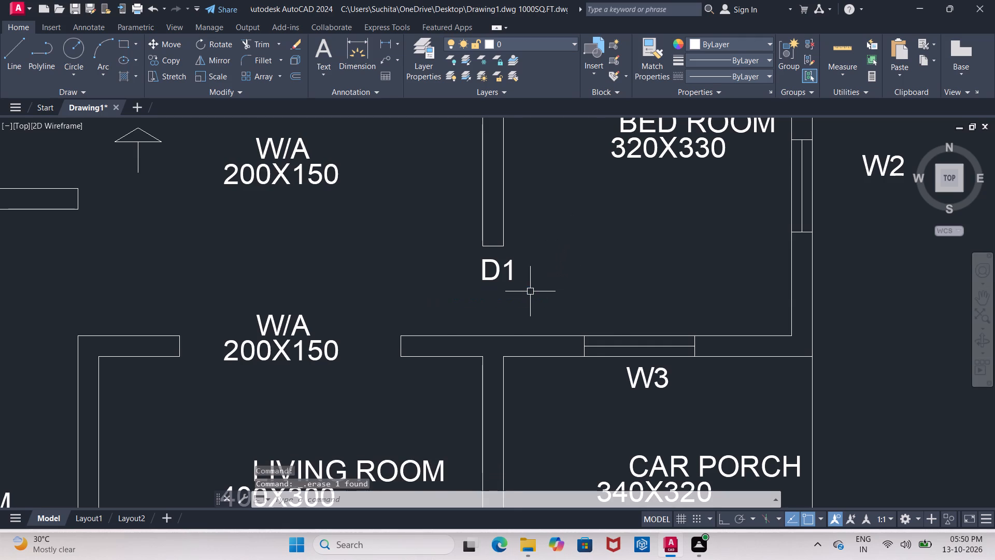
Move the D1 label slightly down so it sits midway in the 320X330 bedroom's door opening.
scroll(530, 291, "down", 2)
scroll(514, 292, "up", 2)
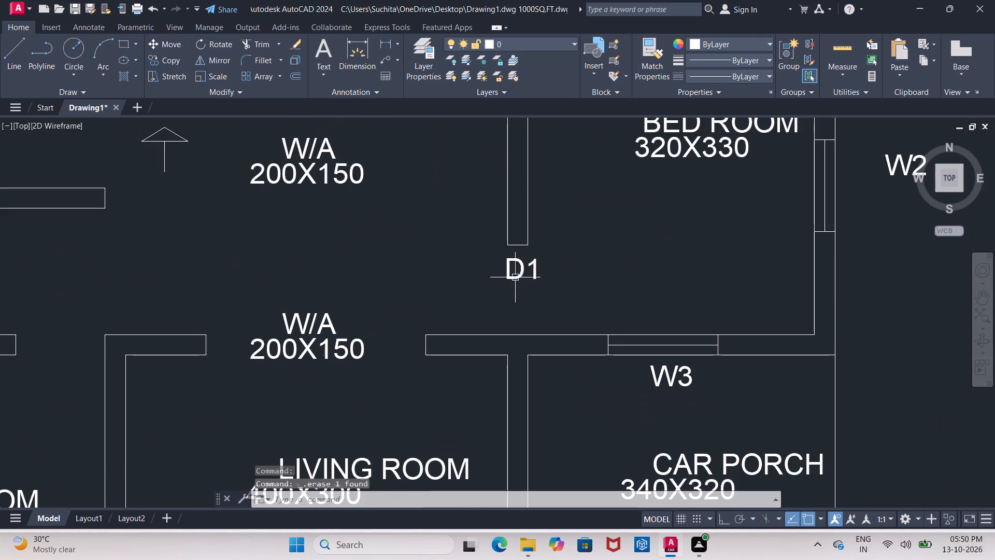
left_click(515, 271)
left_click(528, 268)
left_click(509, 271)
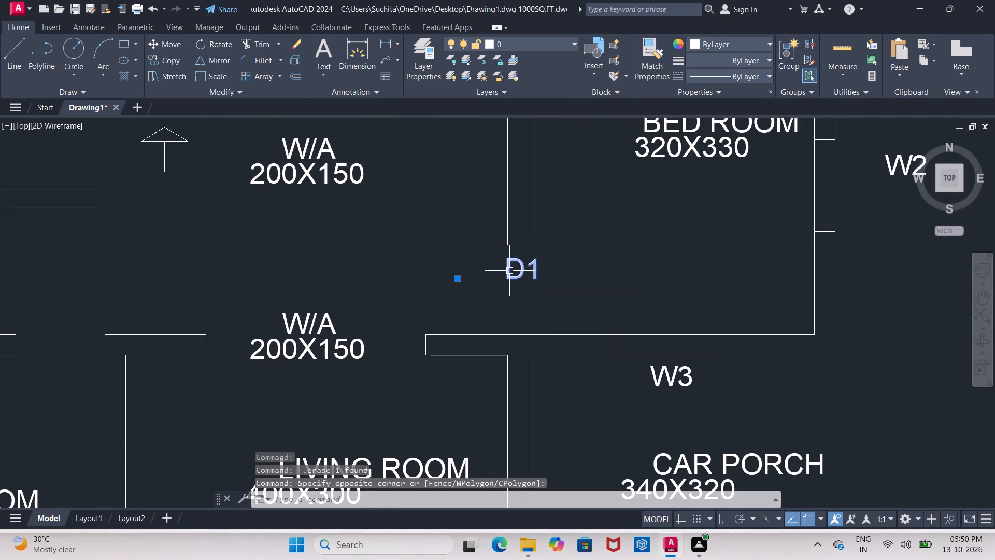
left_click_drag(168, 43, 175, 57)
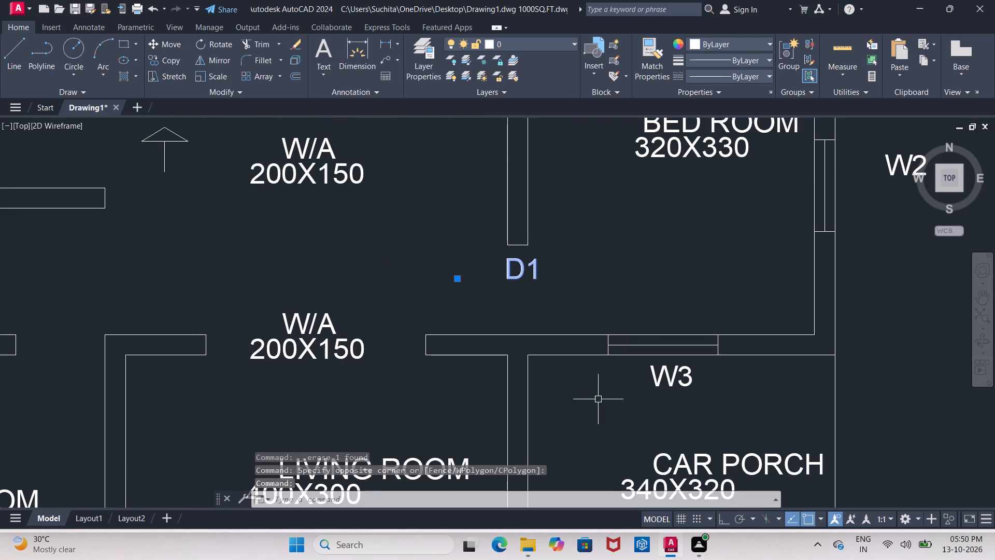
left_click(157, 48)
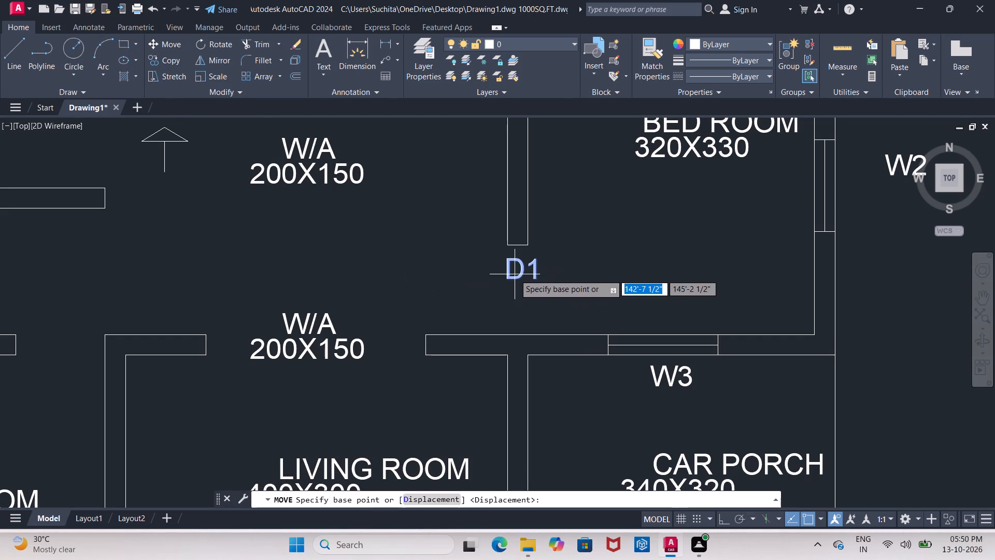
left_click(515, 274)
left_click(516, 292)
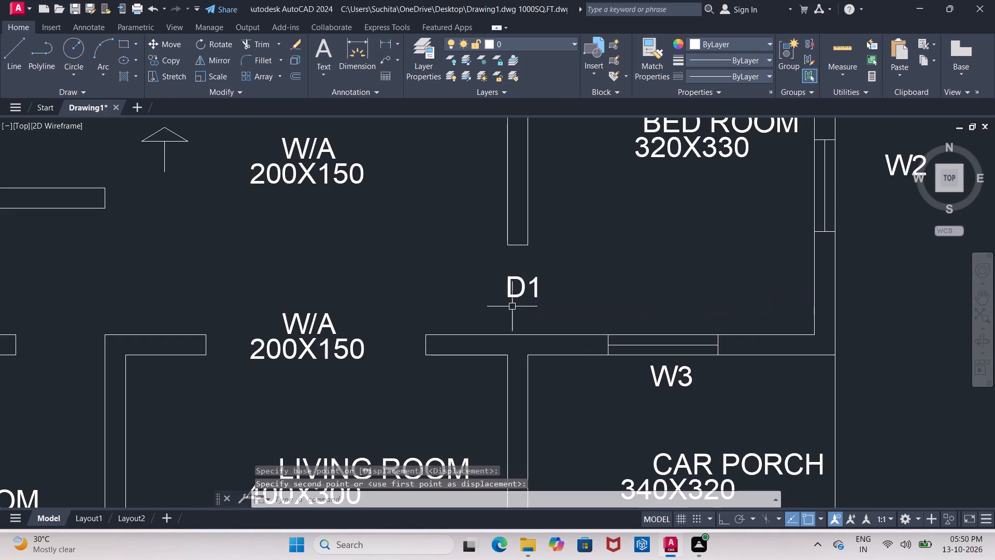
Copy the D1 label from the 320X330 bedroom's door to the kitchen's door opening beside the staircase arrow.
left_click_drag(493, 274, 498, 279)
left_click(549, 303)
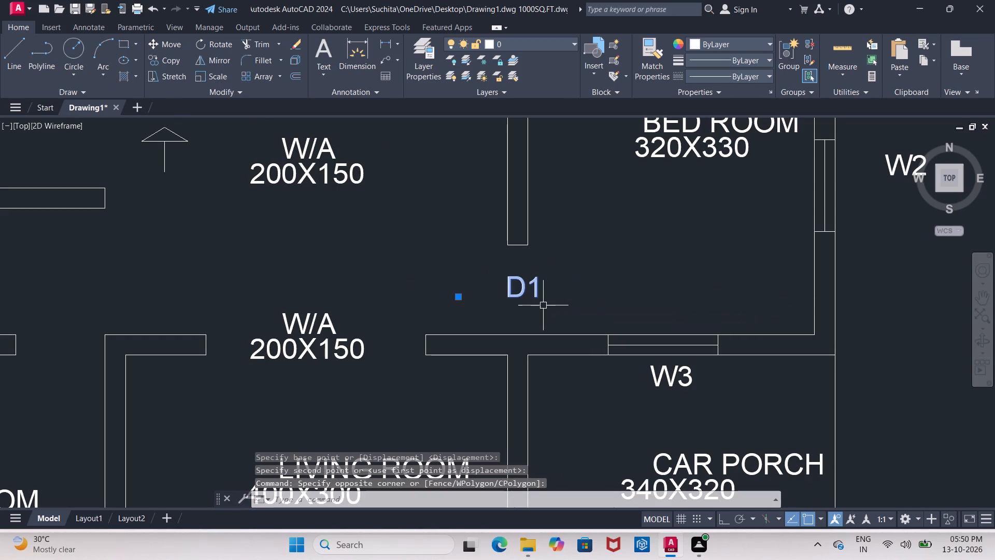
left_click(165, 61)
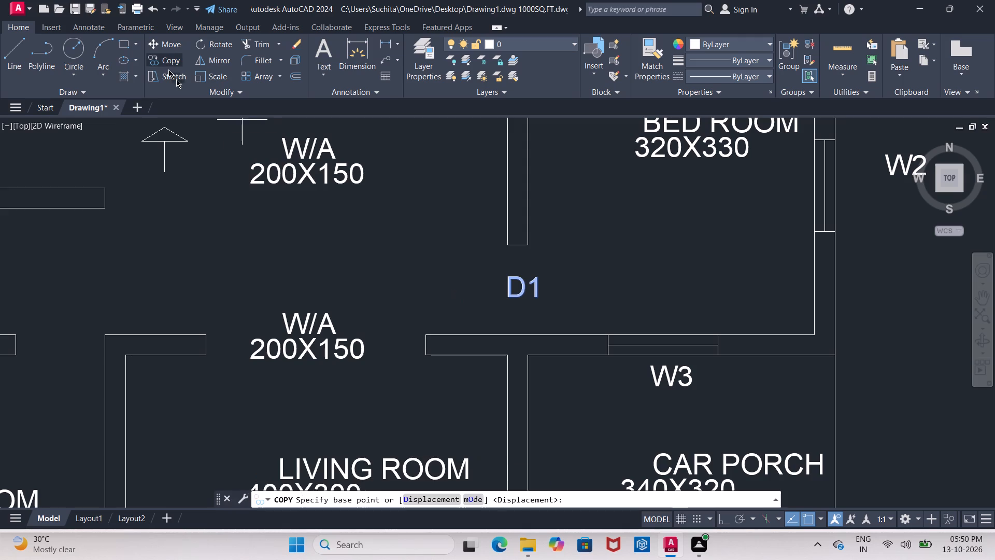
middle_click_drag(376, 274, 380, 328)
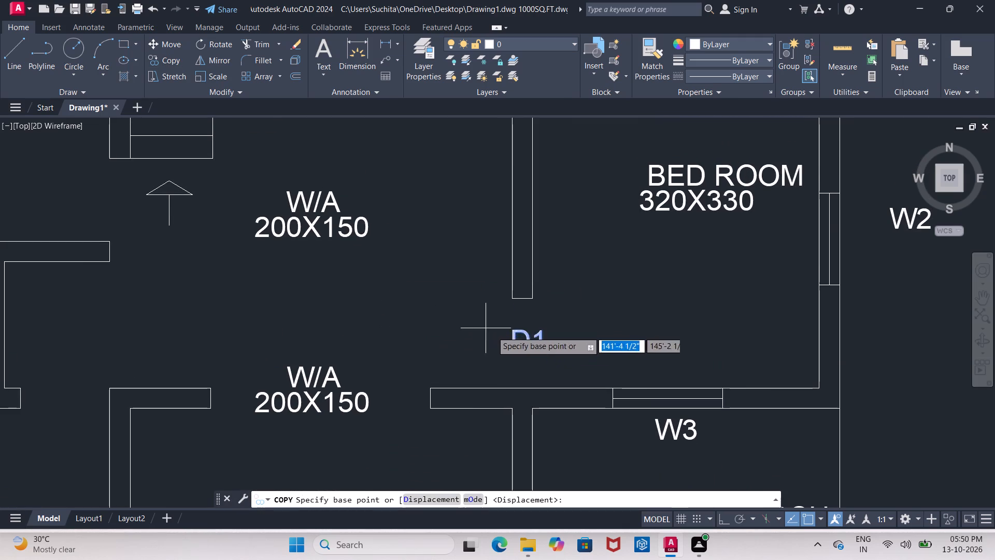
left_click(520, 342)
middle_click_drag(238, 325, 574, 334)
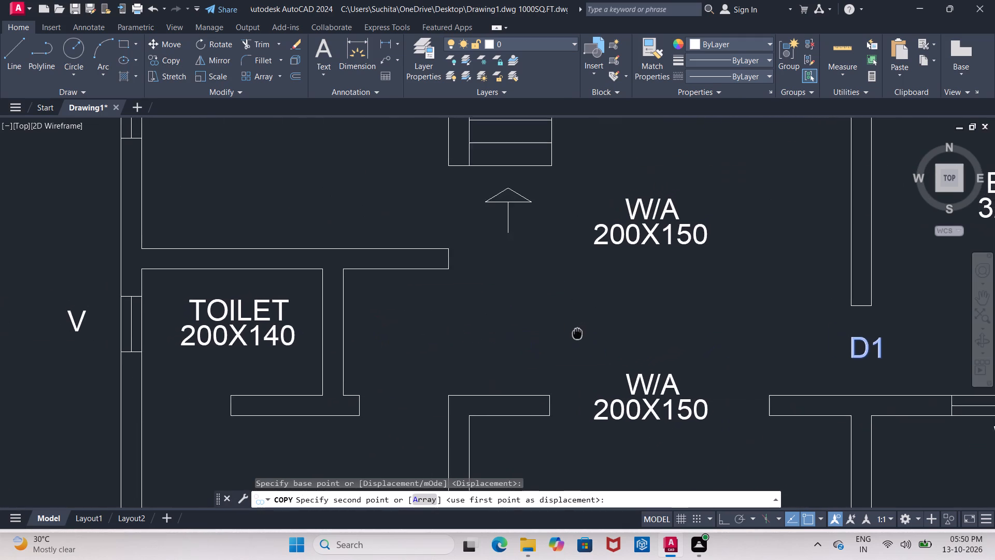
middle_click_drag(574, 334, 560, 383)
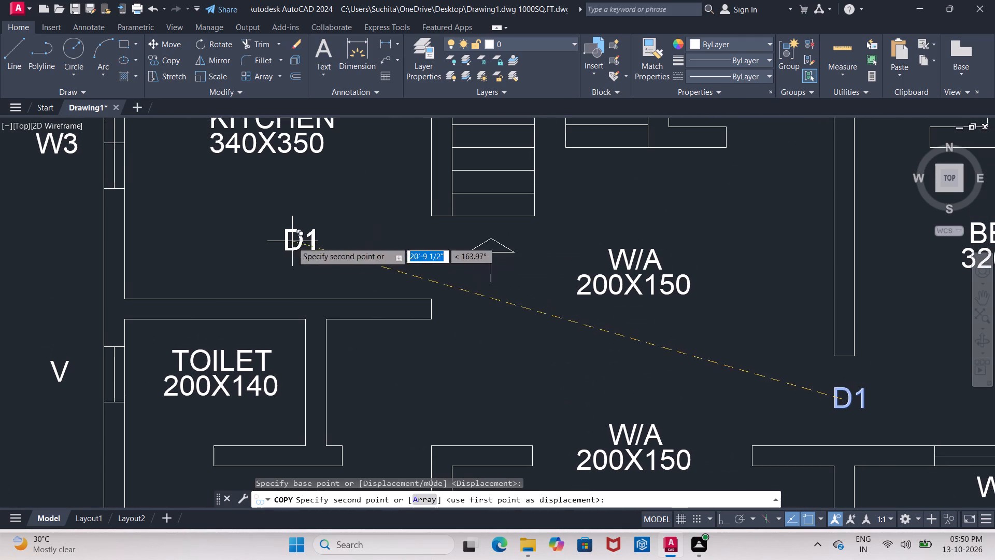
middle_click_drag(413, 259, 379, 276)
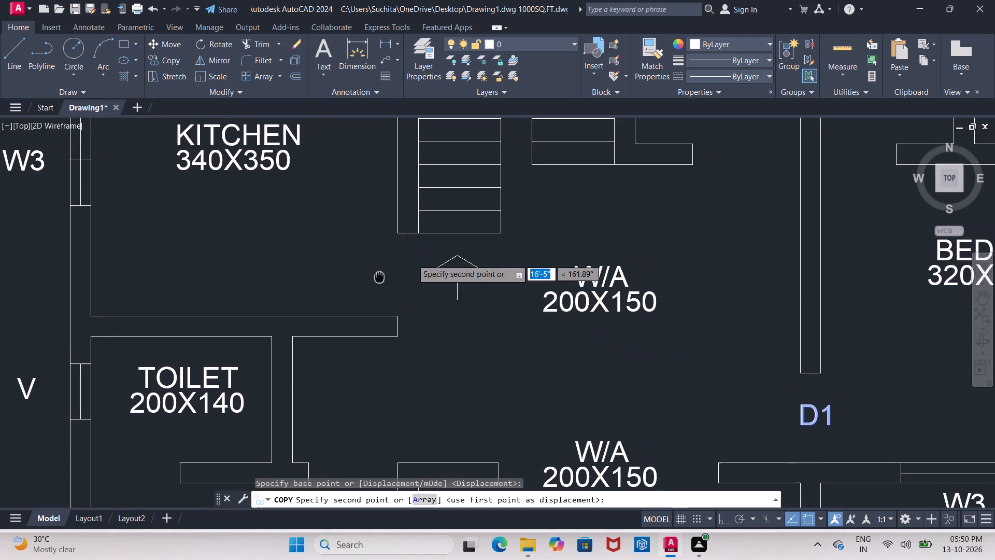
scroll(392, 287, "up", 1)
left_click(388, 268)
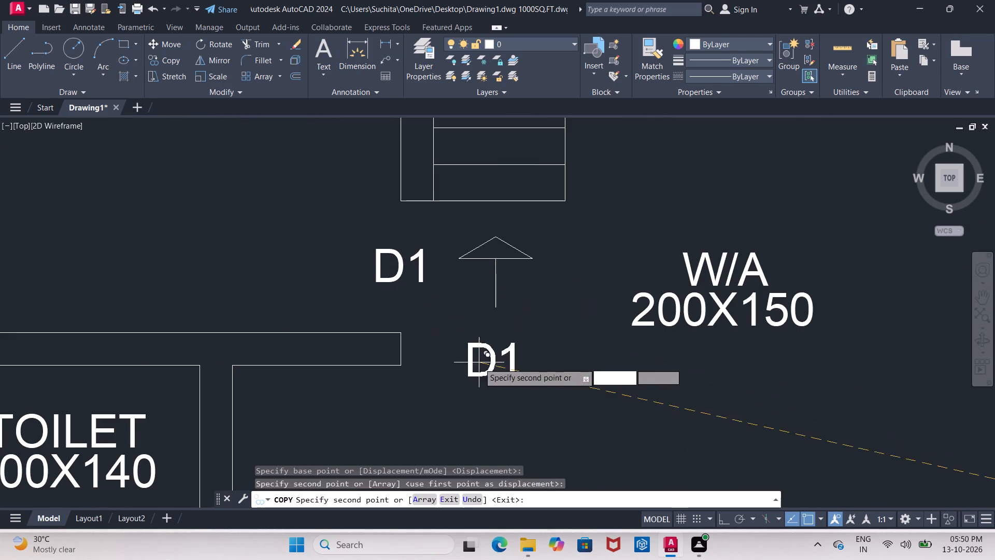
Place further D1 copies at the door openings of the 340X420 bedroom and the 200X140 toilet.
middle_click_drag(479, 363, 468, 278)
scroll(467, 243, "down", 3)
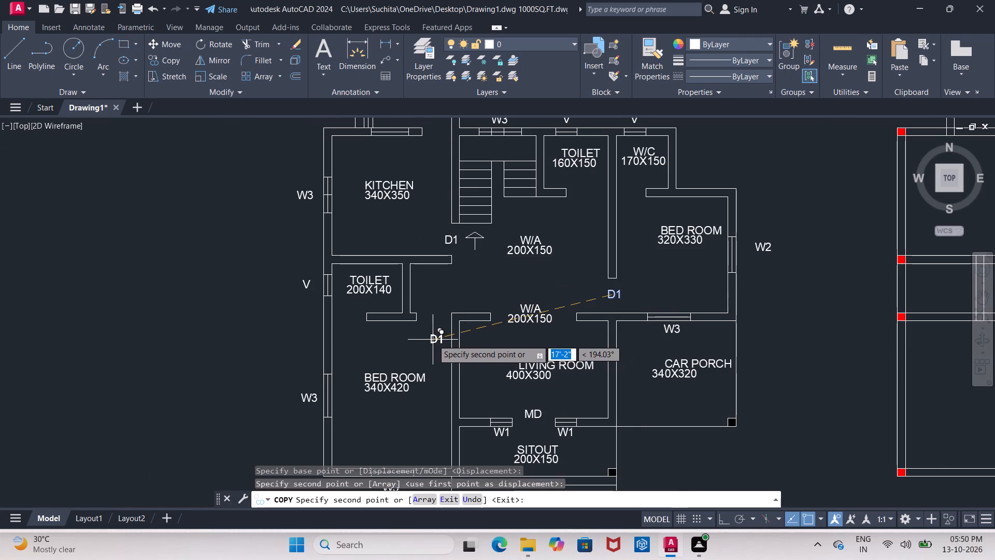
left_click(429, 319)
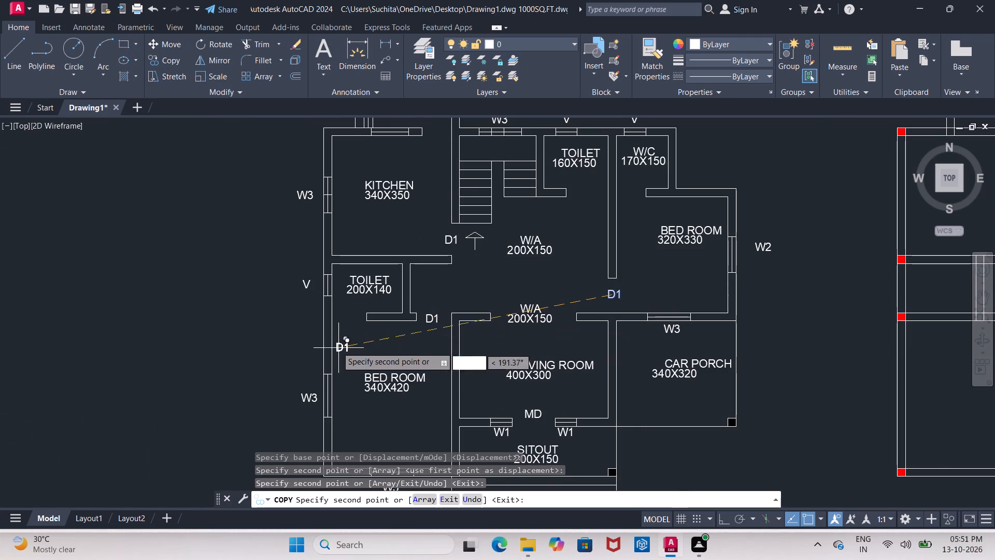
scroll(345, 326, "up", 2)
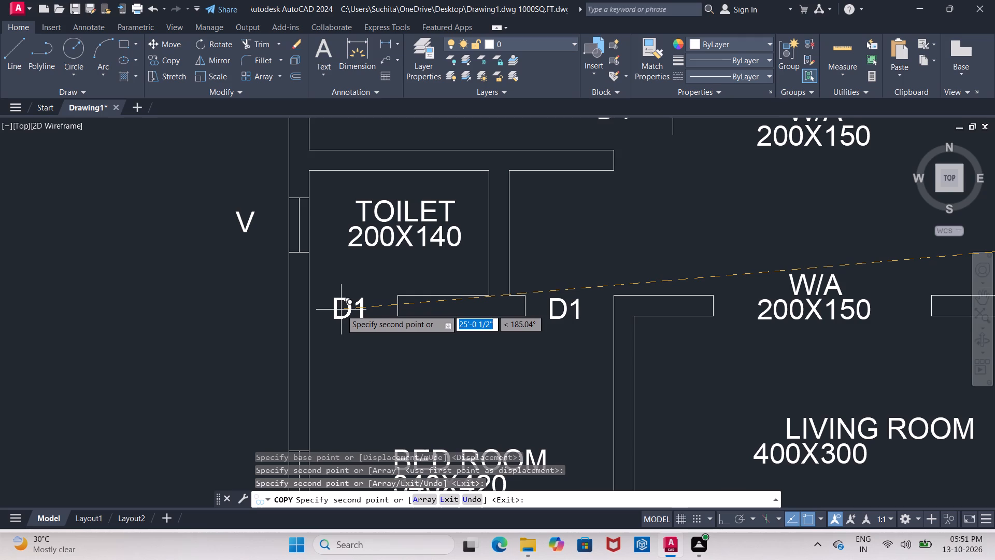
left_click(341, 307)
Place D1 copies at the door openings of the 160X150 toilet and the 170X150 W/C, and end the copying.
middle_click_drag(380, 389, 378, 270)
scroll(378, 270, "down", 2)
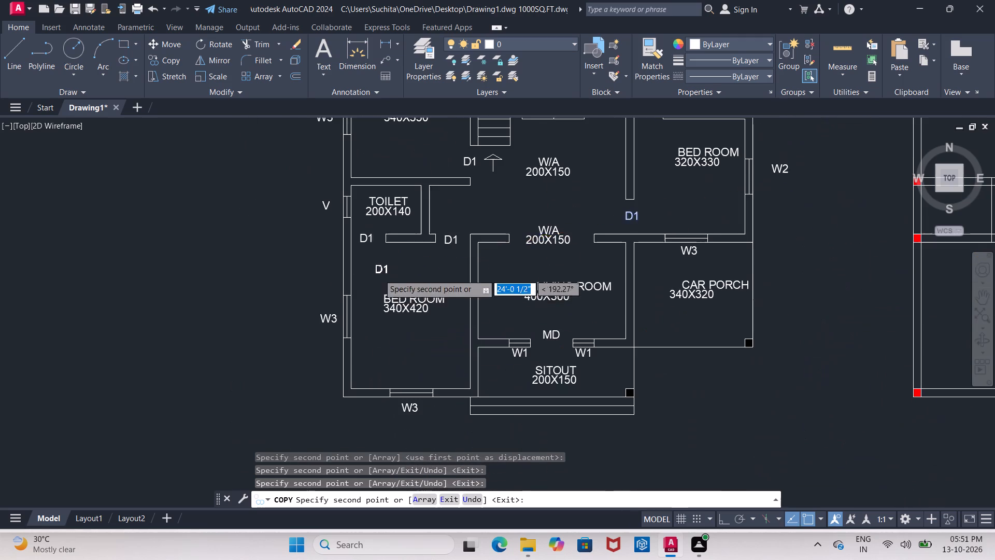
middle_click_drag(434, 331, 338, 354)
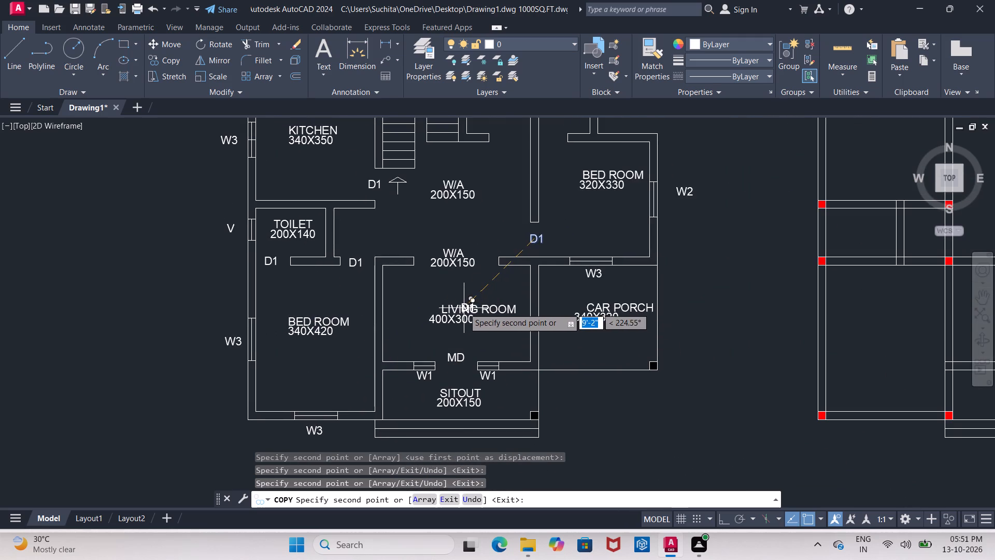
middle_click_drag(457, 318, 423, 359)
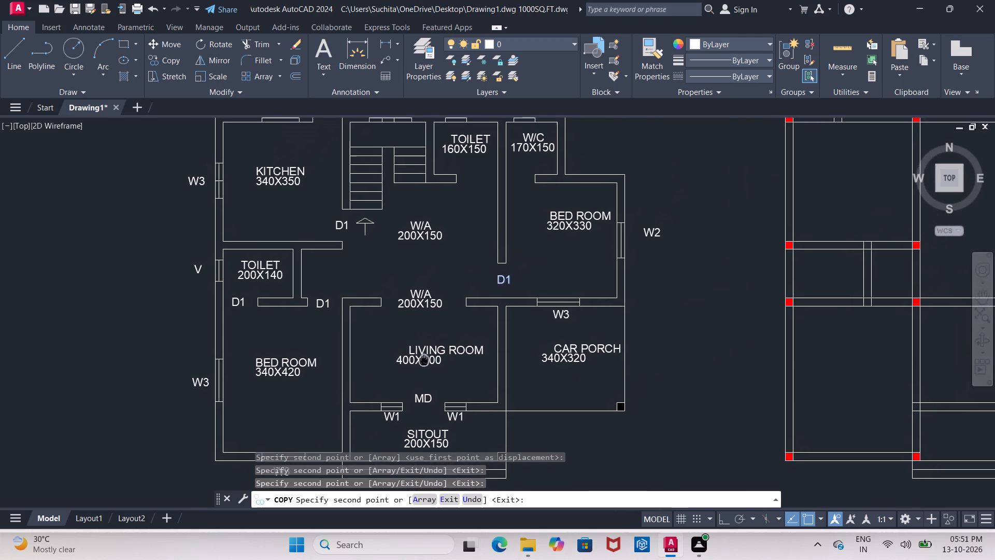
middle_click_drag(423, 359, 396, 322)
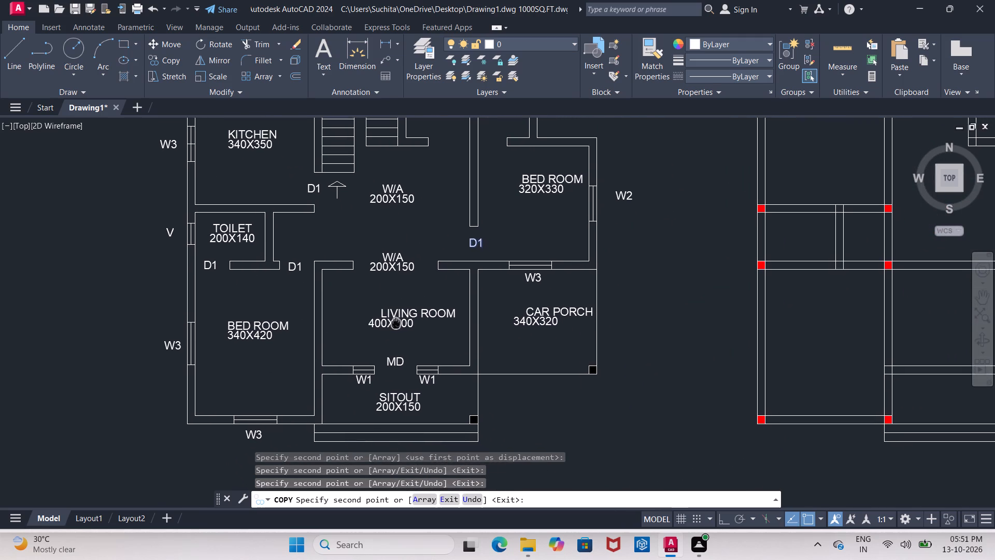
middle_click_drag(396, 322, 377, 422)
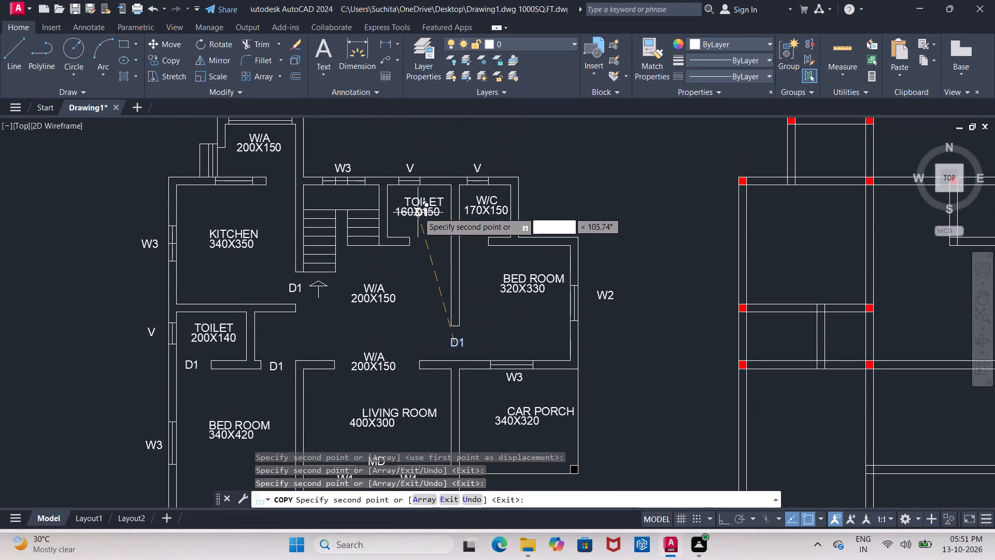
left_click(424, 243)
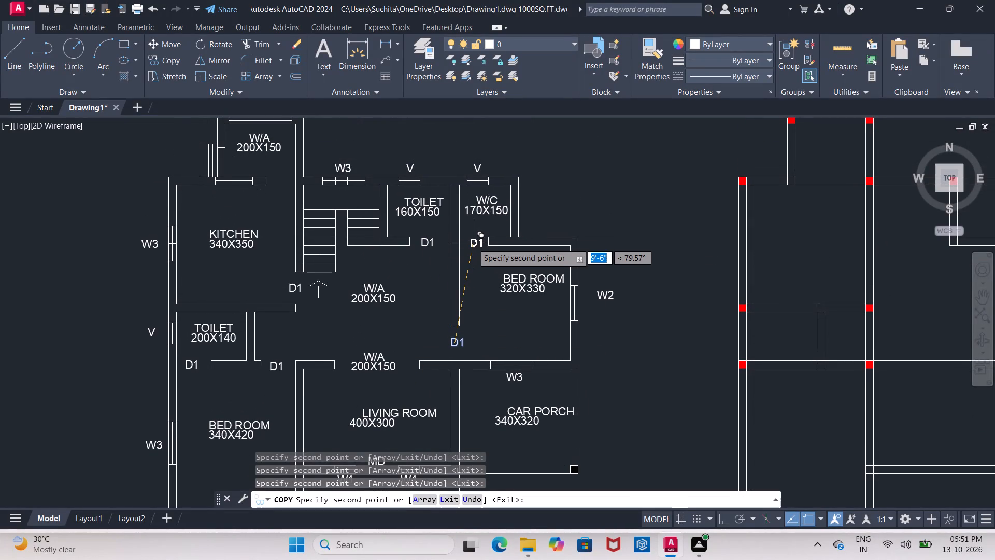
left_click(471, 243)
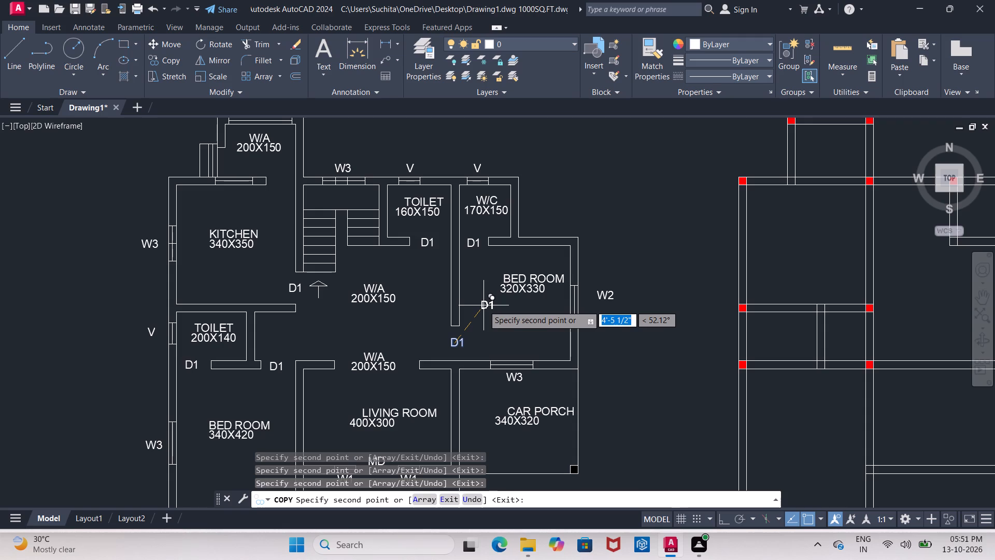
key("Escape")
scroll(484, 305, "down", 2)
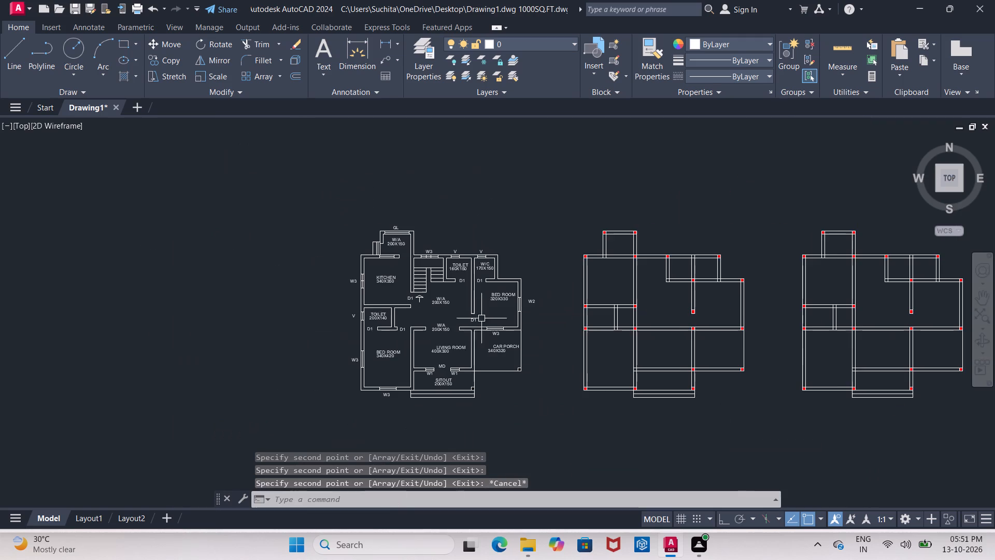
Delete the lower W/A name label at the wall opening above the living room.
scroll(441, 341, "up", 3)
double_click(432, 293)
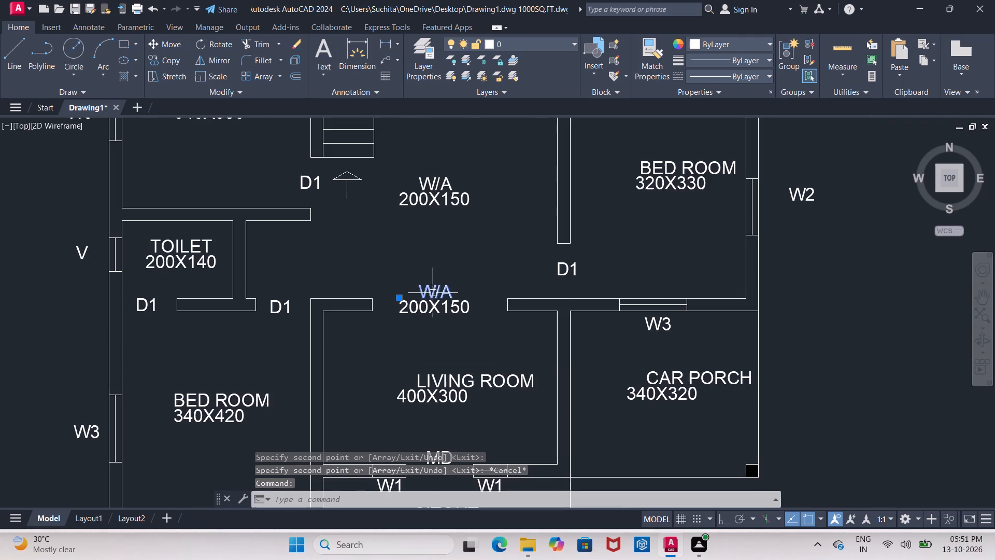
left_click(436, 292)
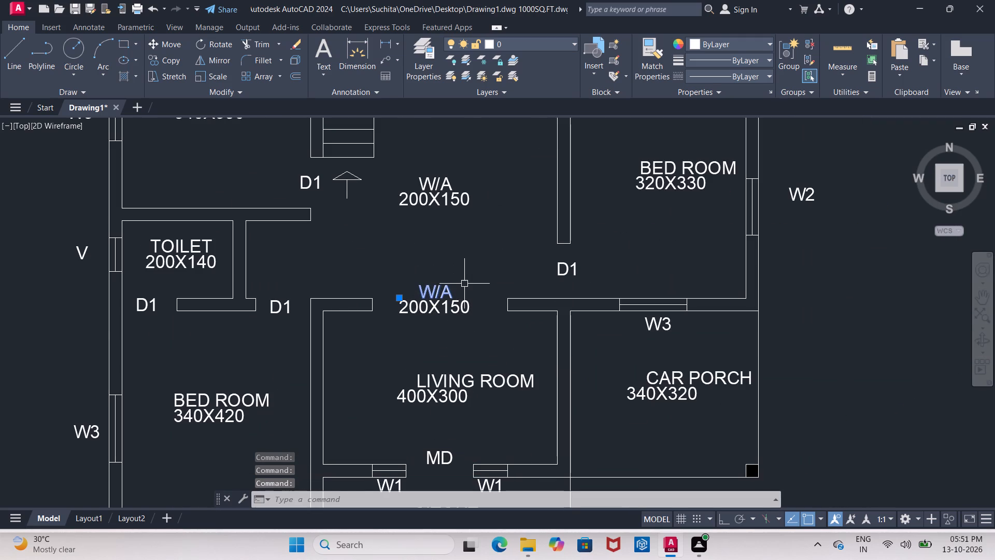
key("Delete")
Change the 200X150 text in the wall opening above the living room to ARCH.
double_click(442, 305)
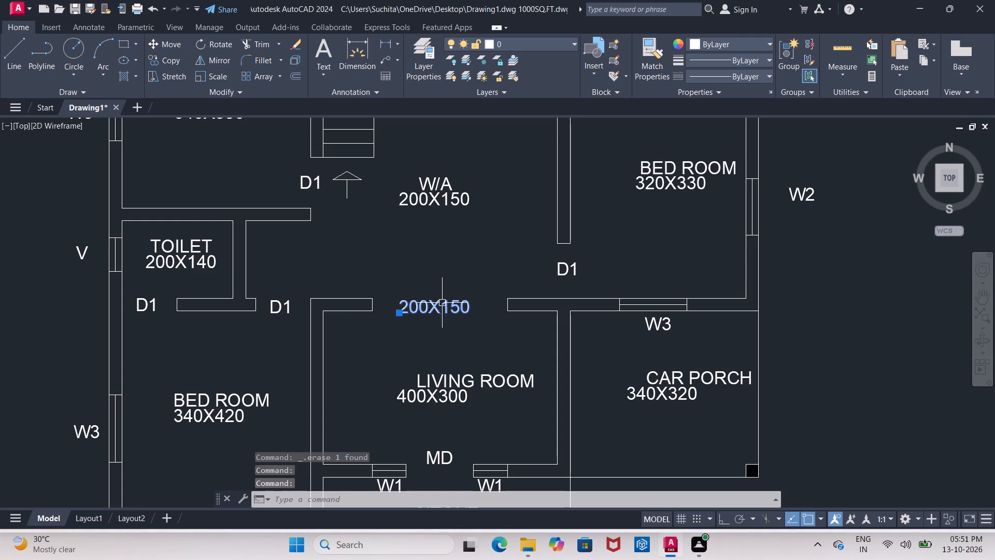
left_click(442, 303)
left_click(442, 302)
left_click(463, 302)
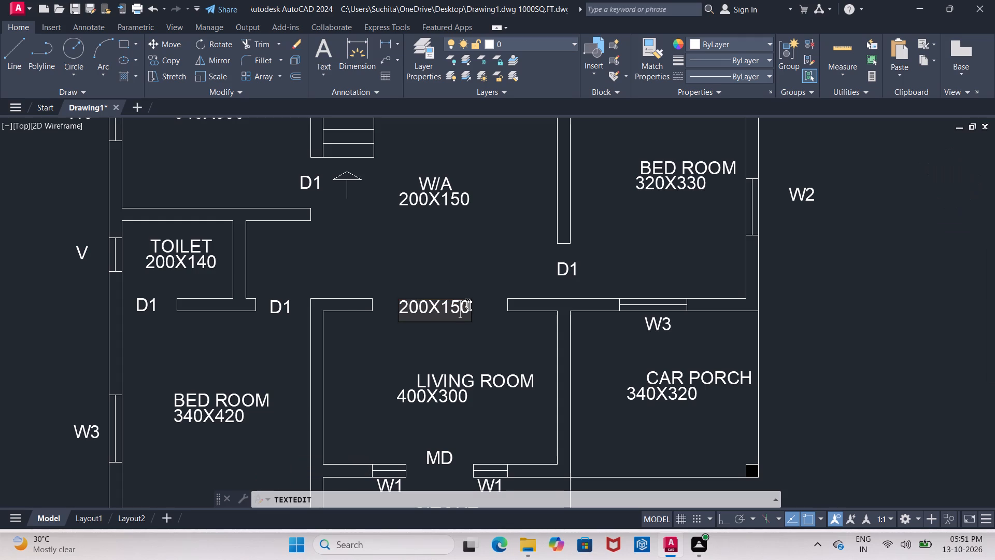
left_click(470, 306)
key("BackSpace")
key("BackSpace")
key("BackSpace")
key("BackSpace")
key("BackSpace")
key("BackSpace")
key("BackSpace")
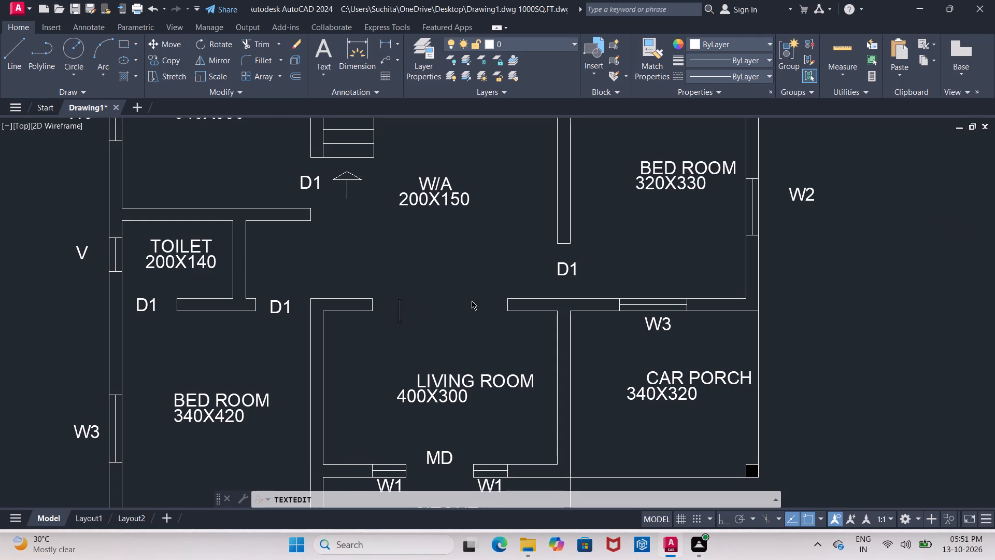
type("ARCH")
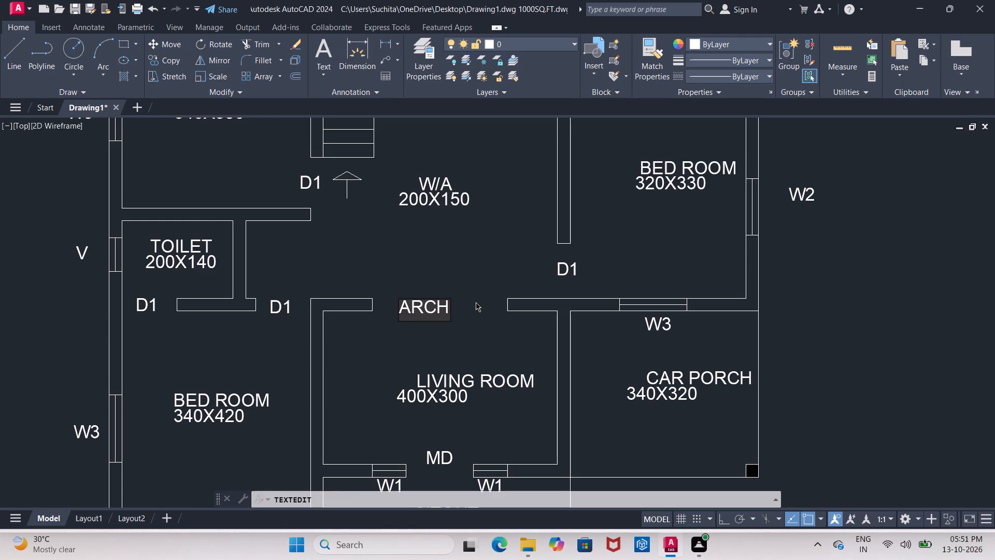
left_click(473, 318)
key("Escape")
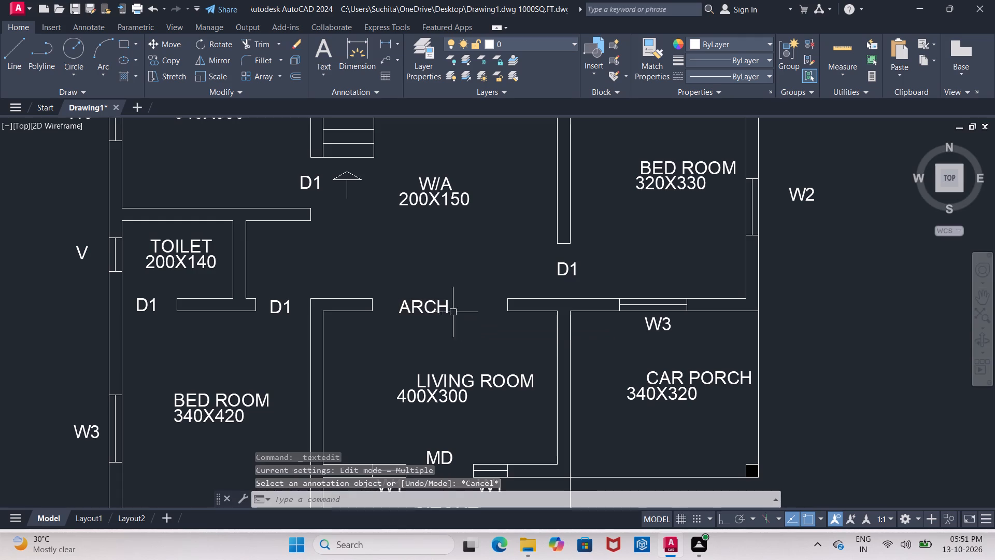
Move the ARCH label slightly right so it sits centrally in the living room's wall opening.
left_click(423, 310)
left_click(178, 49)
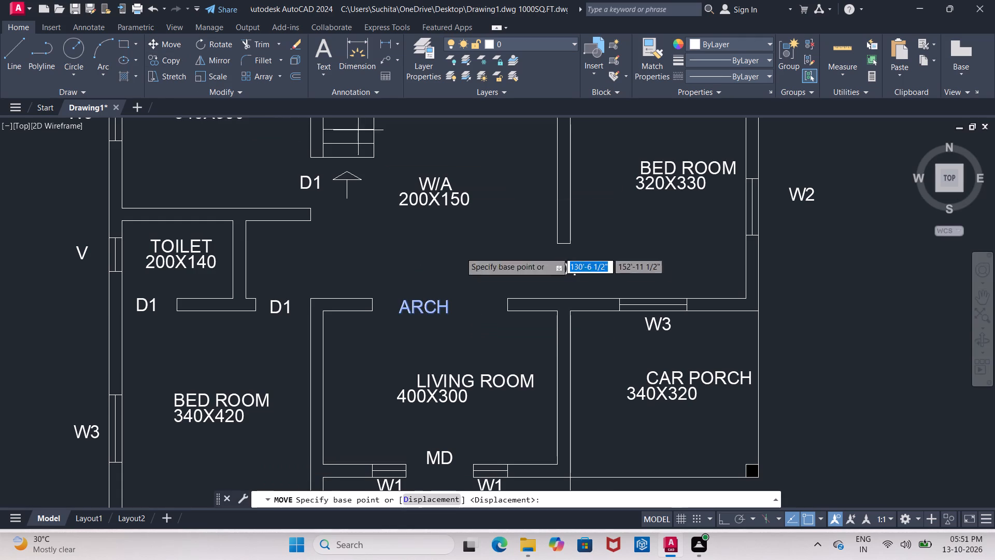
left_click(432, 309)
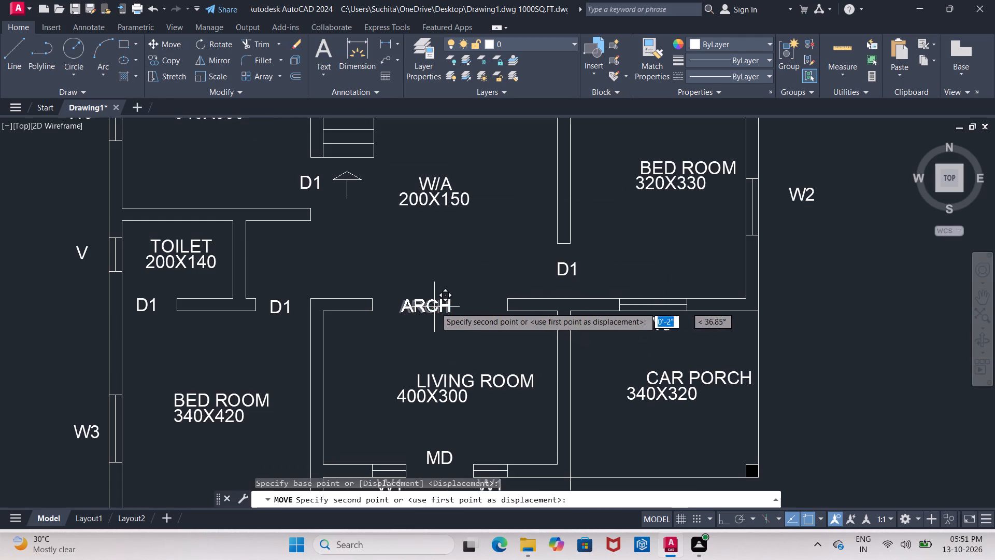
left_click(445, 304)
Change the remaining W/A name label beside the staircase to DINING HALL.
middle_click_drag(449, 265, 456, 317)
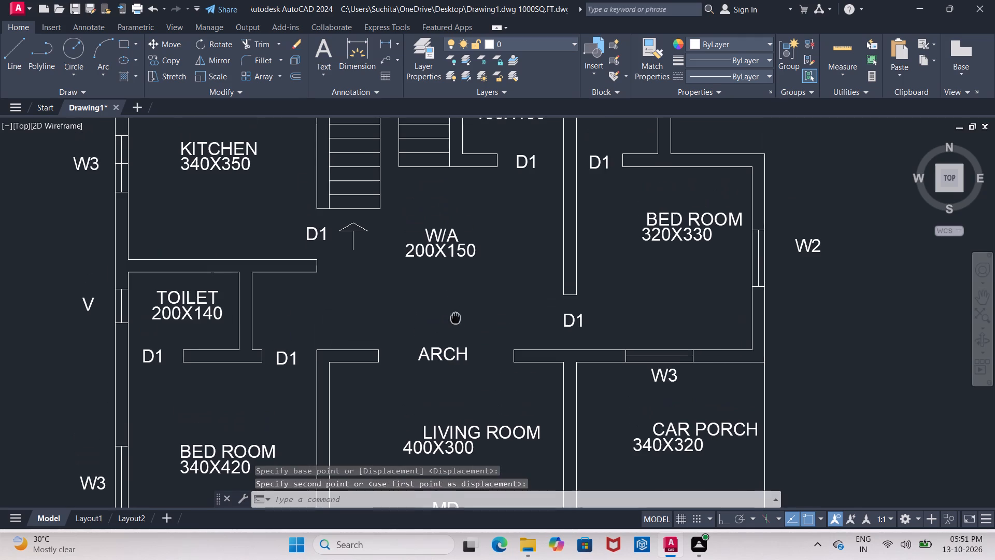
double_click(449, 233)
left_click(454, 233)
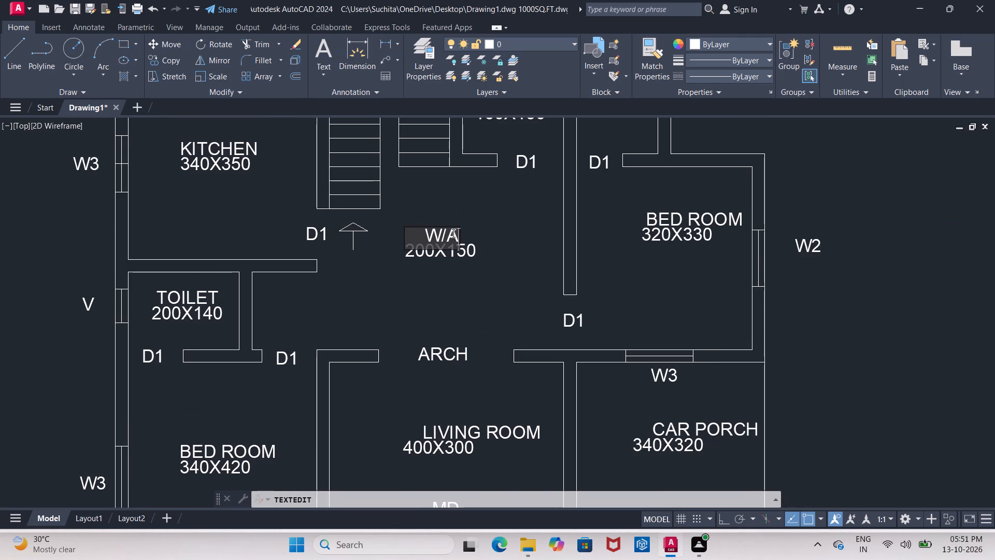
key("BackSpace")
key("BackSpace")
key("BackSpace")
key("BackSpace")
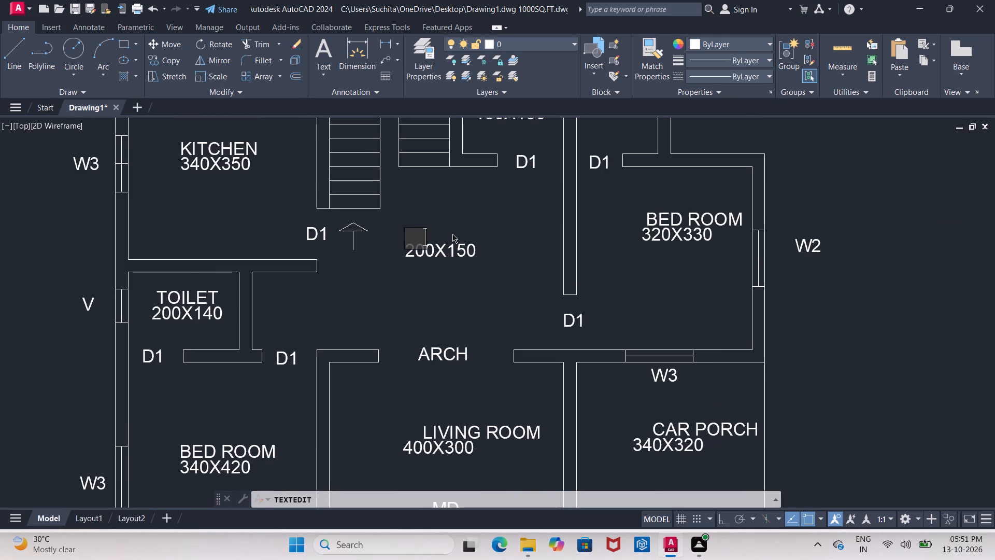
key("BackSpace")
key("BackSpace")
key("BackSpace")
key("d")
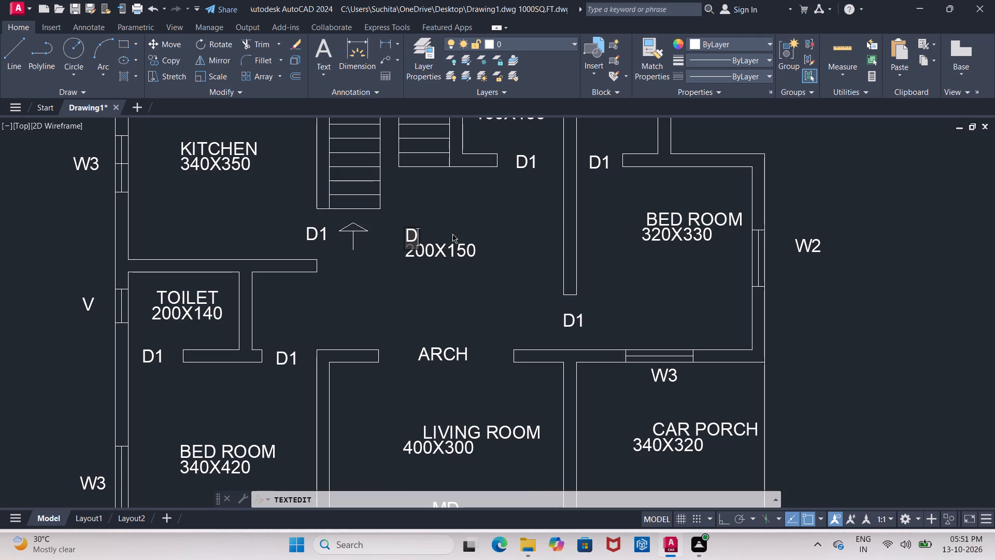
type("IN")
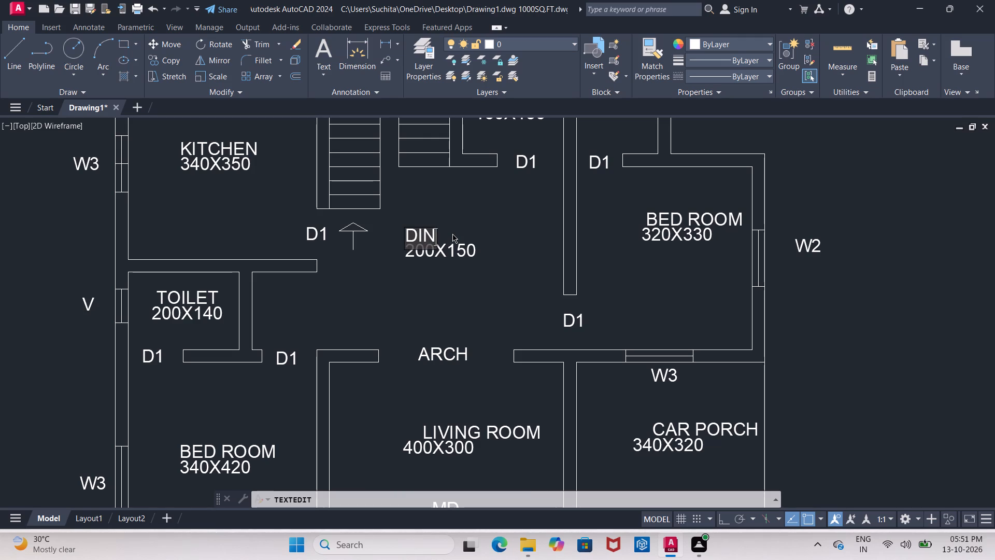
type("ING")
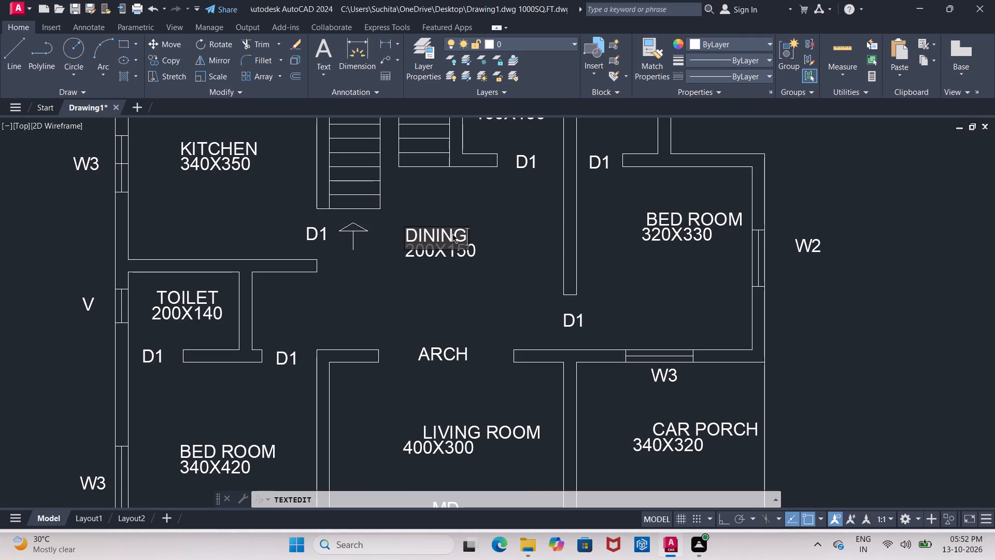
key("space")
type("H")
key("a")
type("LL")
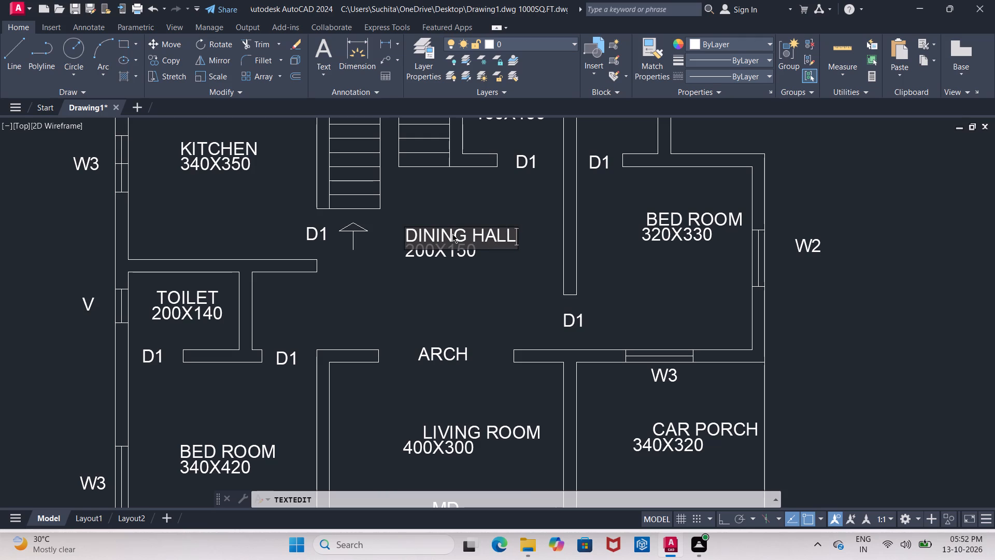
left_click(465, 308)
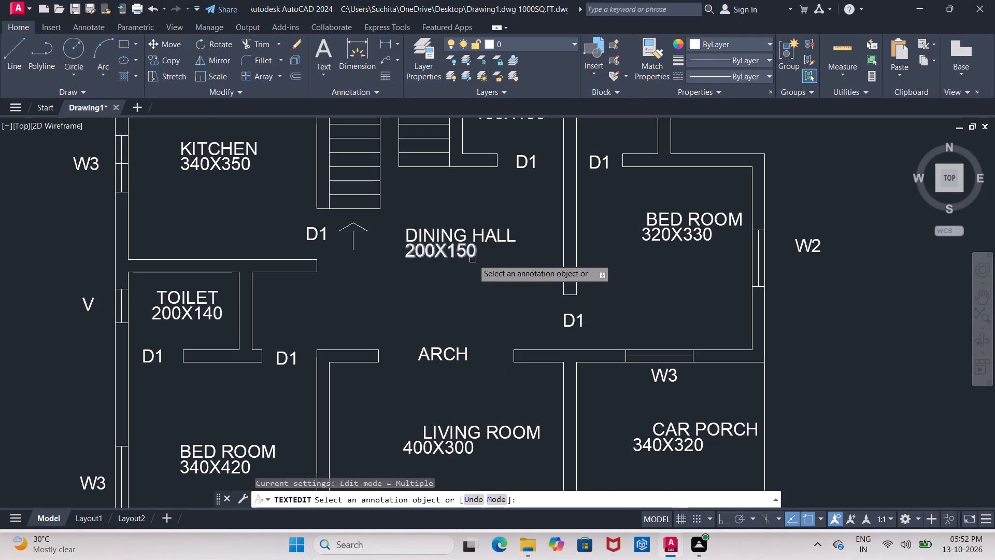
Change the size text under DINING HALL to 400X330, indented with leading spaces so it sits centred below the name.
double_click(471, 251)
left_click(471, 251)
left_click(473, 253)
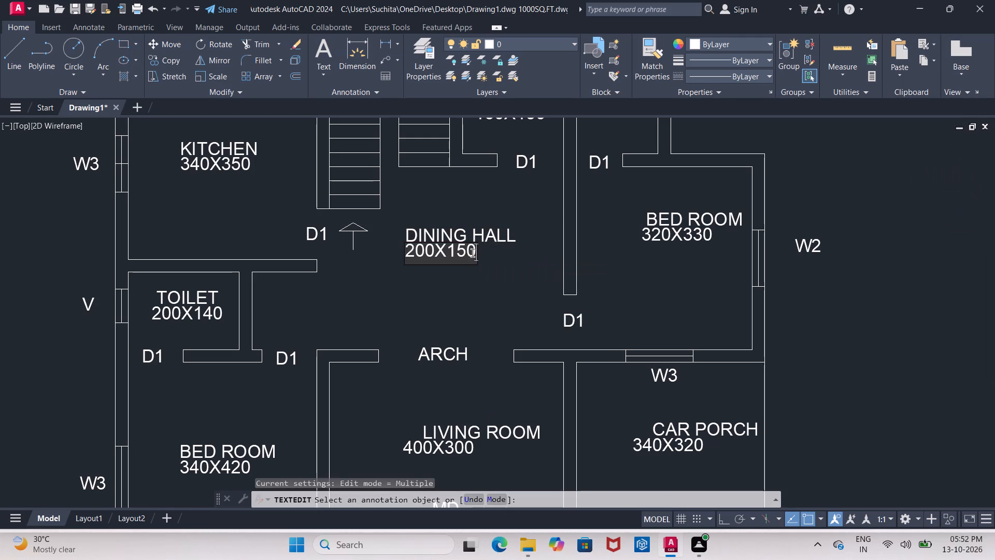
key("BackSpace")
key("BackSpace")
key("BackSpace")
key("BackSpace")
key("BackSpace")
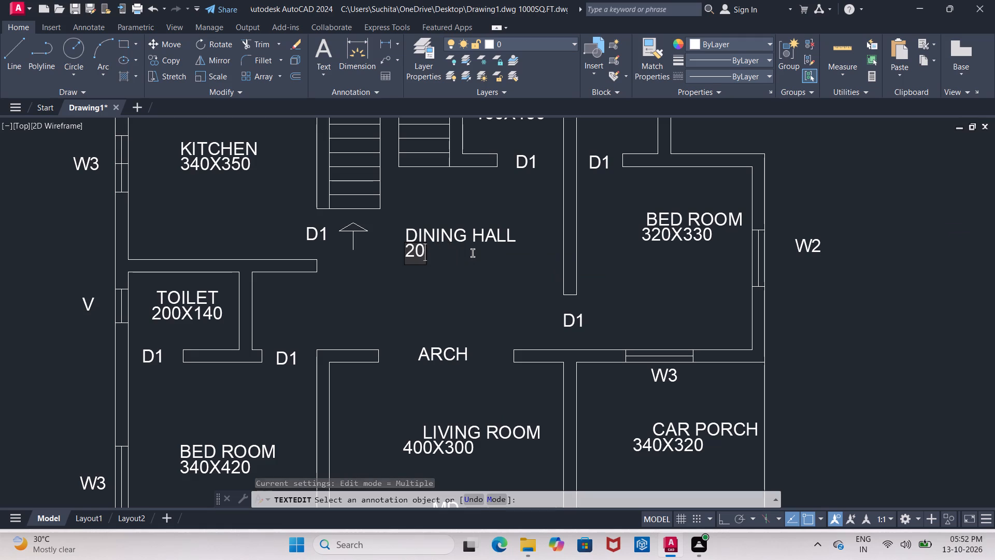
key("BackSpace")
key("BackSpace")
key("space")
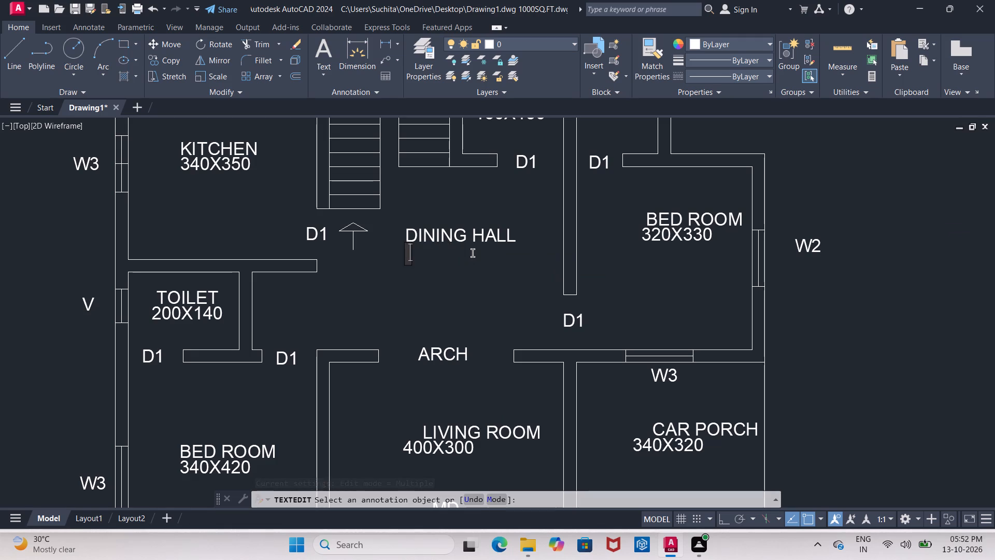
key("space")
key("space")
key("space")
key("4")
type("00")
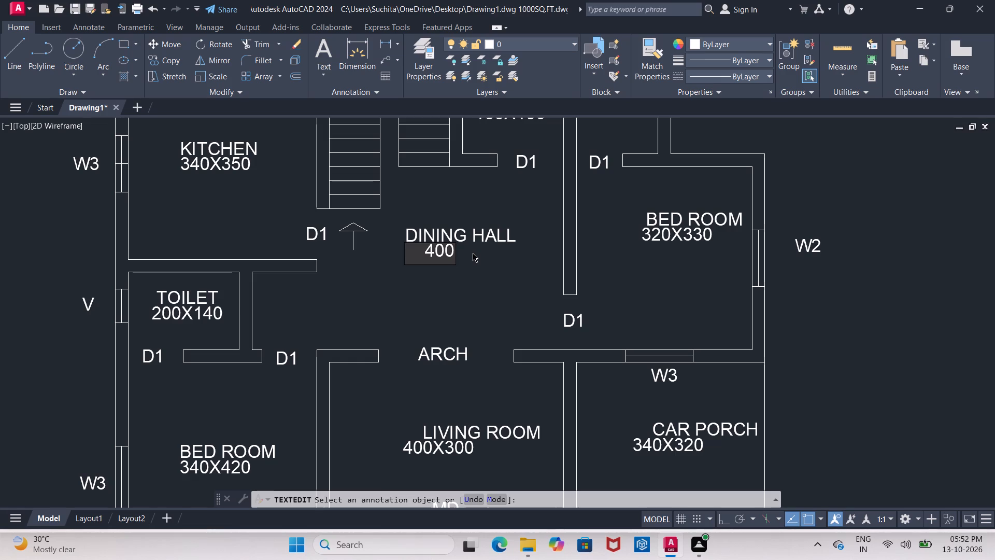
key("x")
type("300")
key("BackSpace")
key("BackSpace")
type("30")
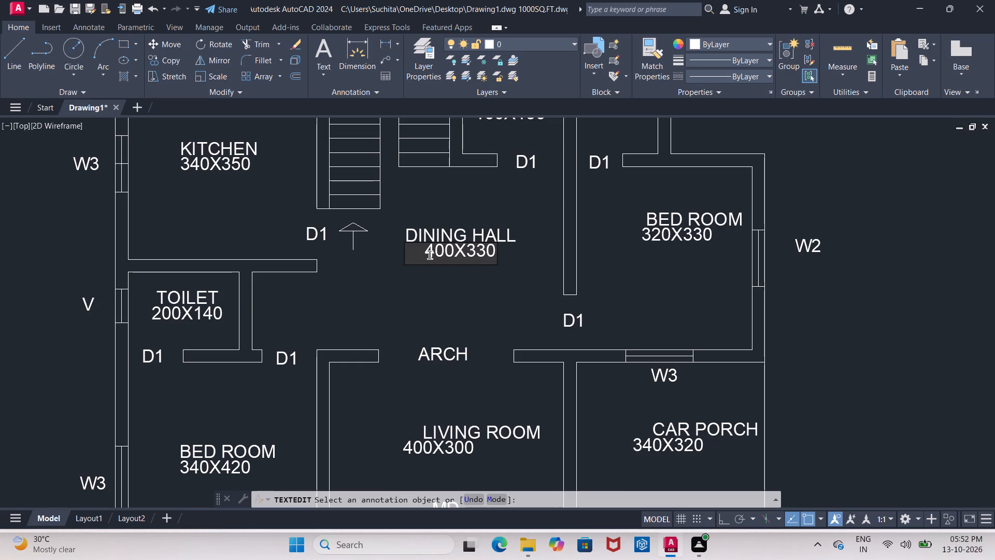
left_click(427, 255)
key("BackSpace")
left_click(447, 299)
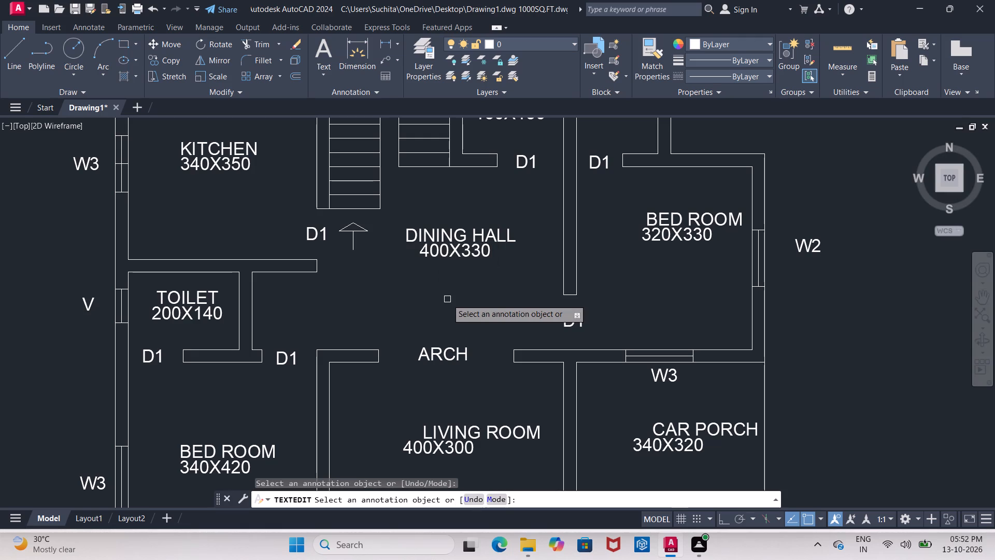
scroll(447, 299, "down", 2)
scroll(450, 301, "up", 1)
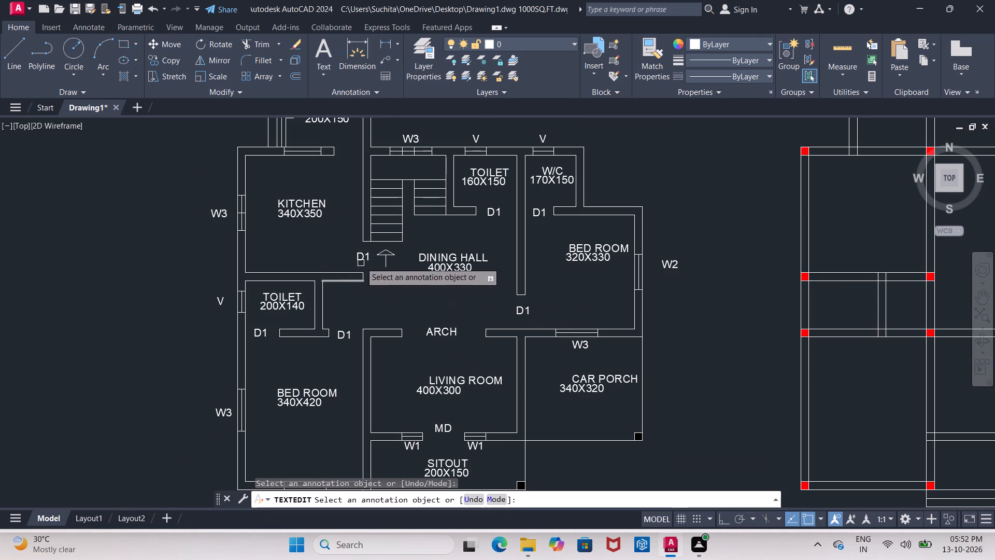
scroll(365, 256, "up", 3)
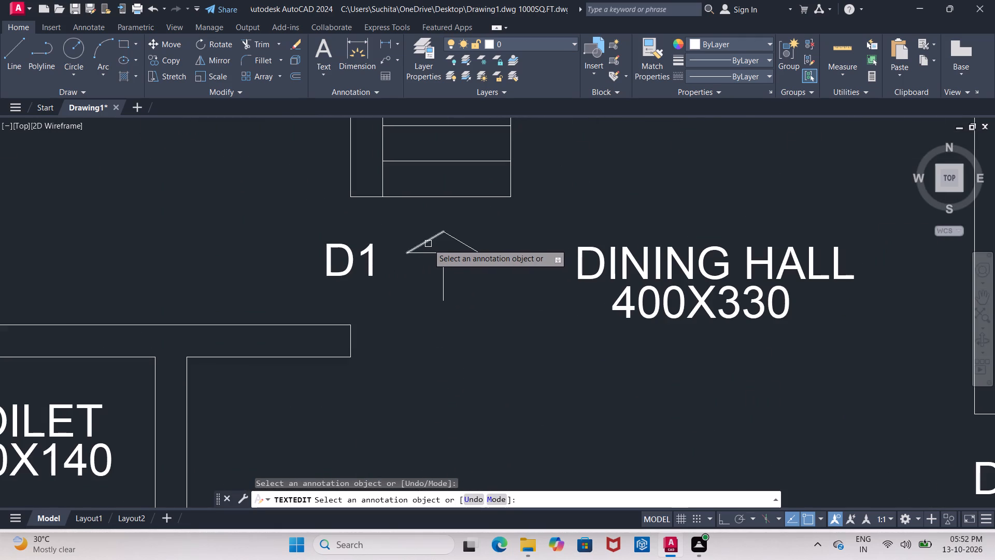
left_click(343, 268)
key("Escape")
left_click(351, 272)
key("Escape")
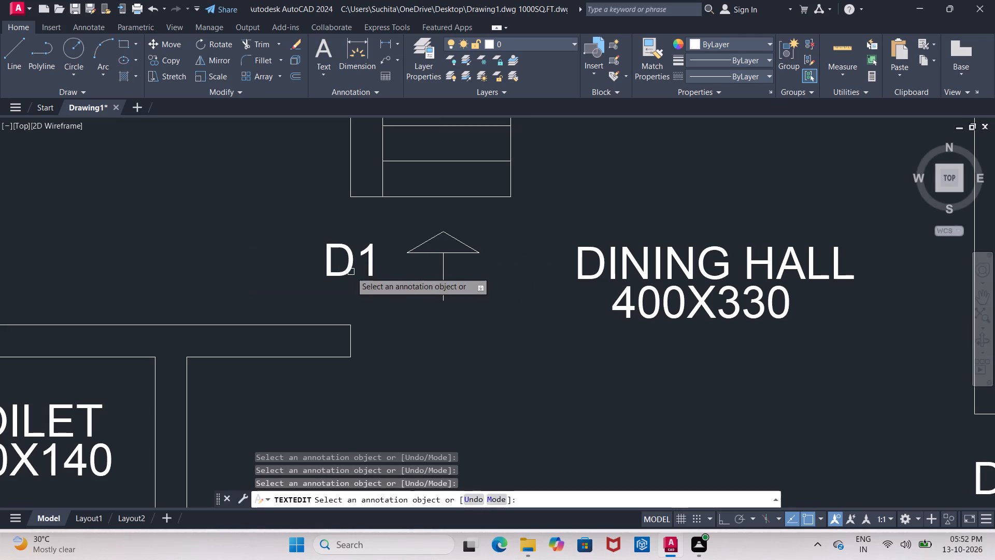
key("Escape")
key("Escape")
Copy the D1 label beside the staircase to just above the stair direction arrow.
left_click(347, 269)
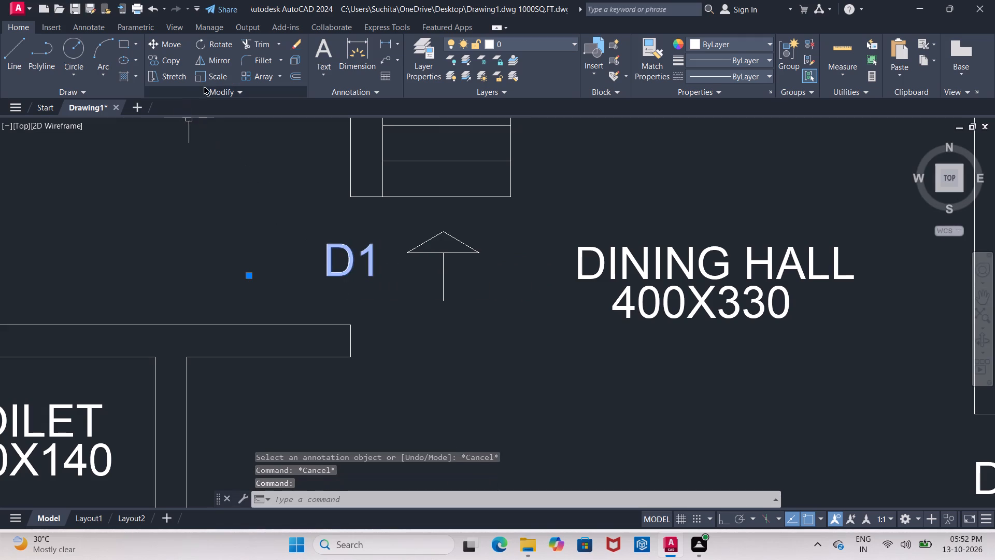
left_click(166, 60)
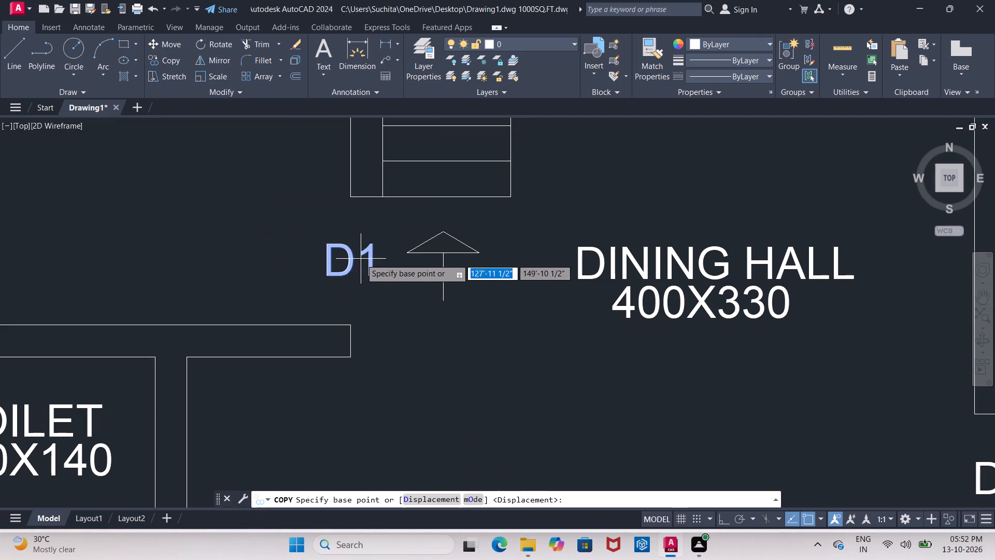
left_click(345, 263)
scroll(449, 214, "up", 2)
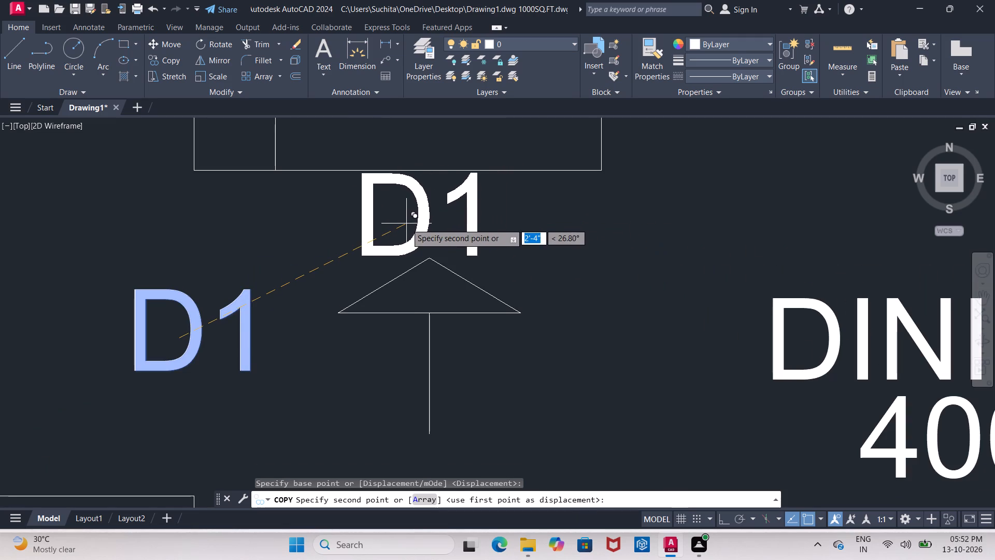
left_click(406, 223)
key("Escape")
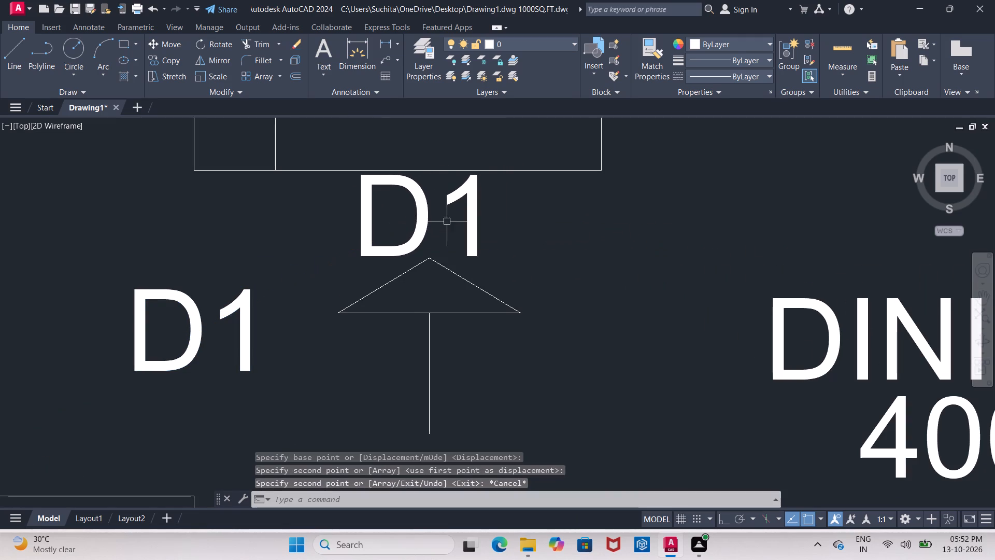
Change the copied D1 label above the stair arrow to UP.
left_click(427, 225)
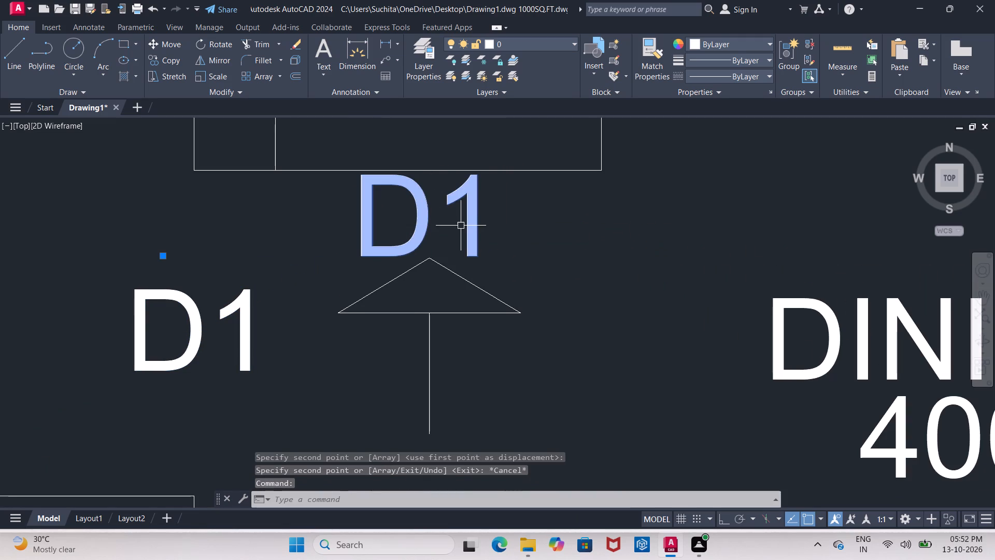
left_click(476, 219)
left_click(476, 219)
left_click(476, 219)
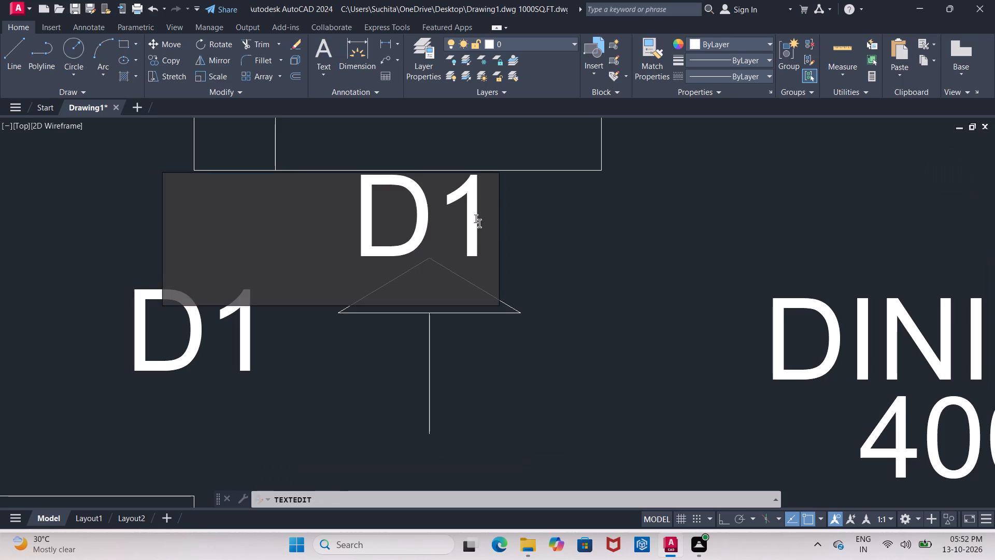
key("BackSpace")
key("BackSpace")
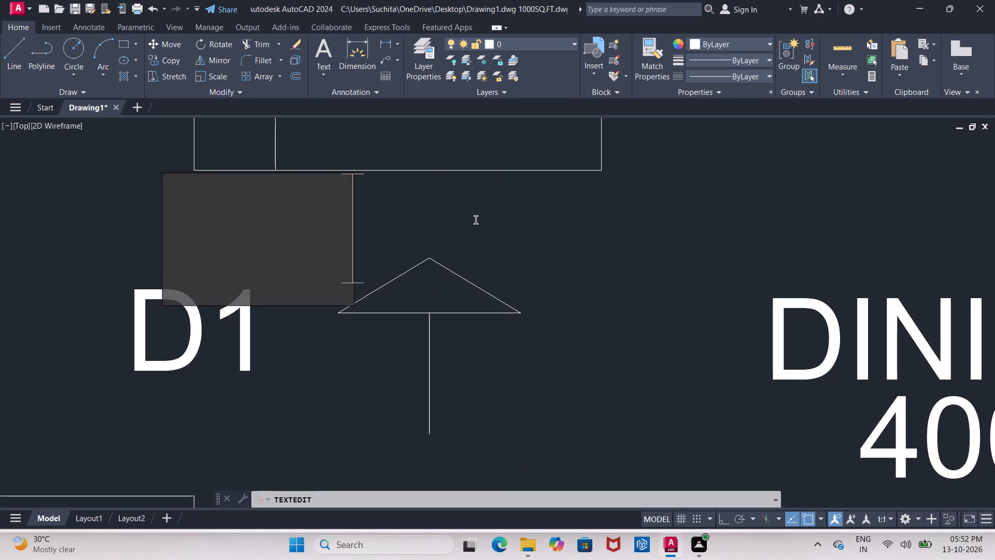
key("u")
key("p")
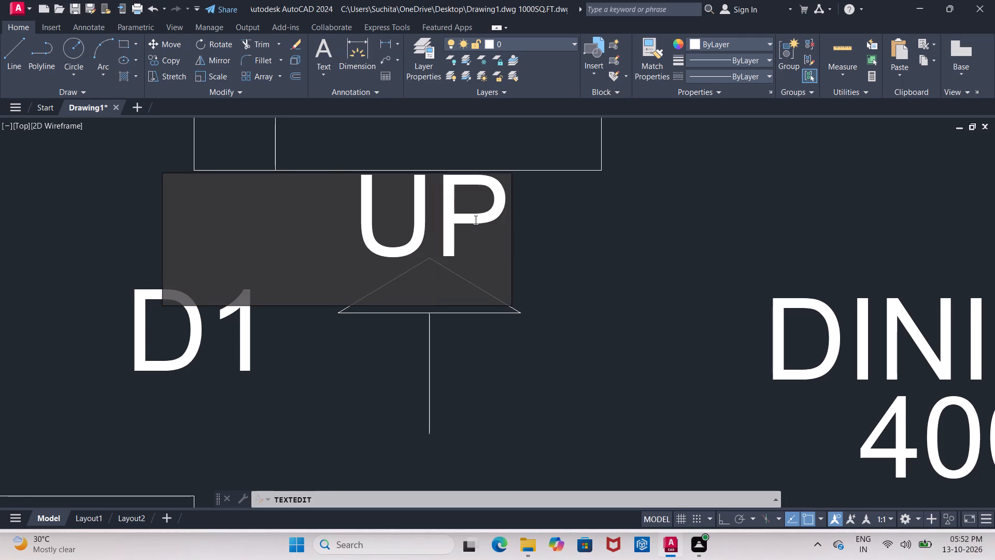
left_click(561, 254)
scroll(562, 256, "down", 3)
middle_click_drag(576, 330, 551, 333)
scroll(549, 324, "down", 1)
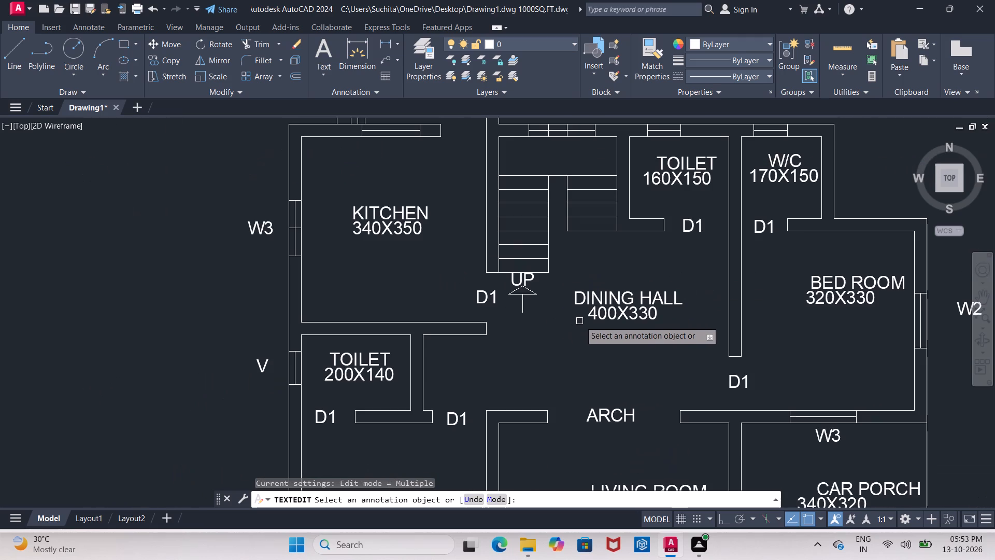
middle_click_drag(830, 304, 711, 313)
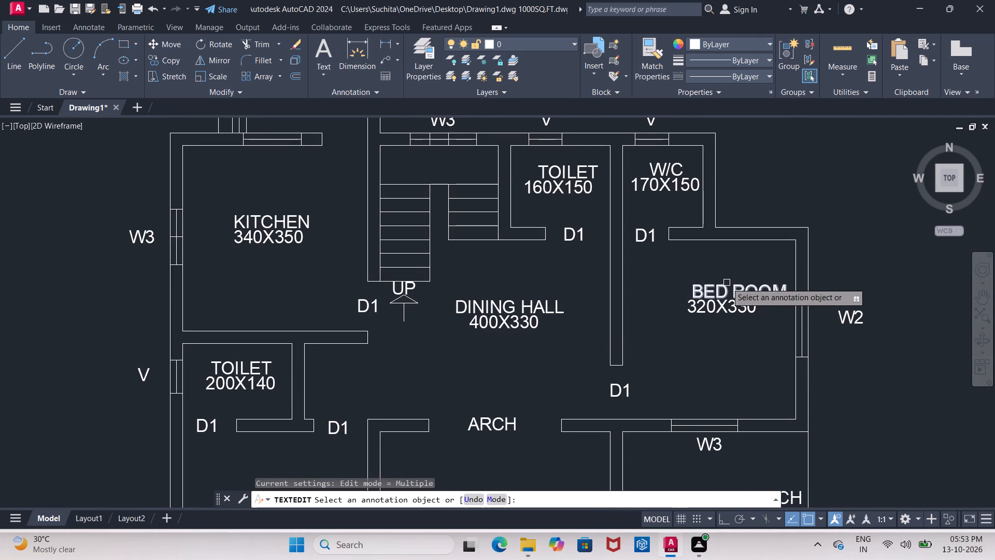
key("Escape")
Move the BED ROOM label about 1'-2" left so it sits centred above its 320X330 size text.
left_click(748, 285)
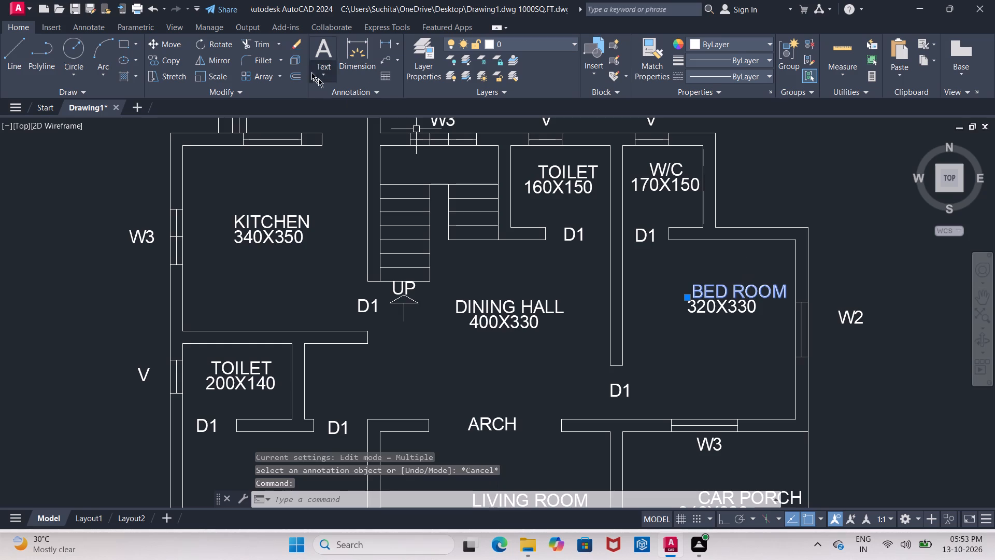
left_click(171, 43)
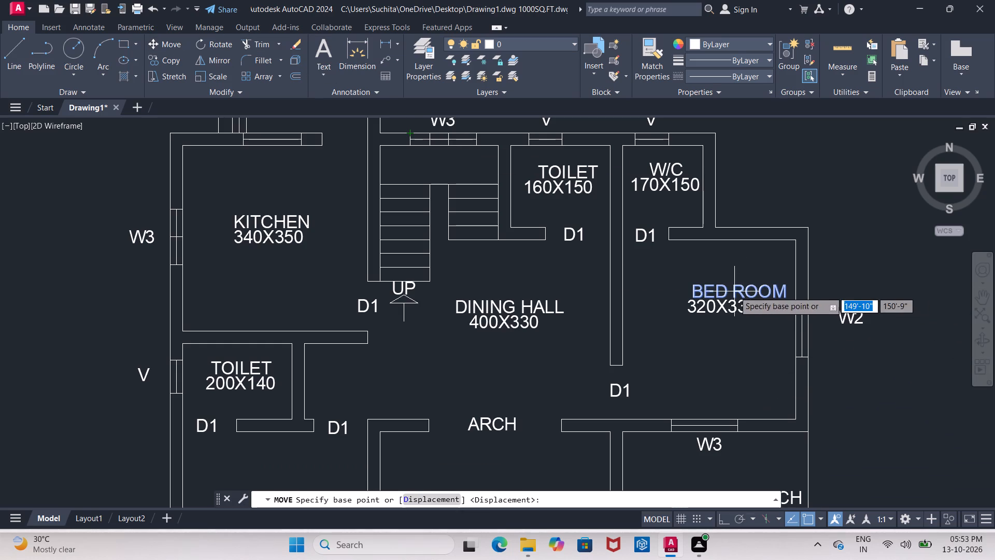
left_click(734, 291)
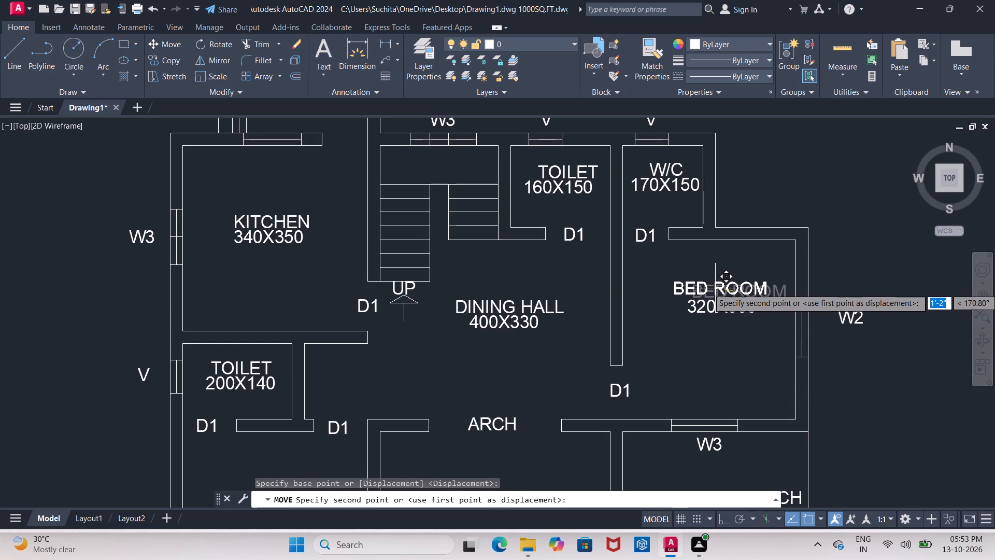
left_click(715, 288)
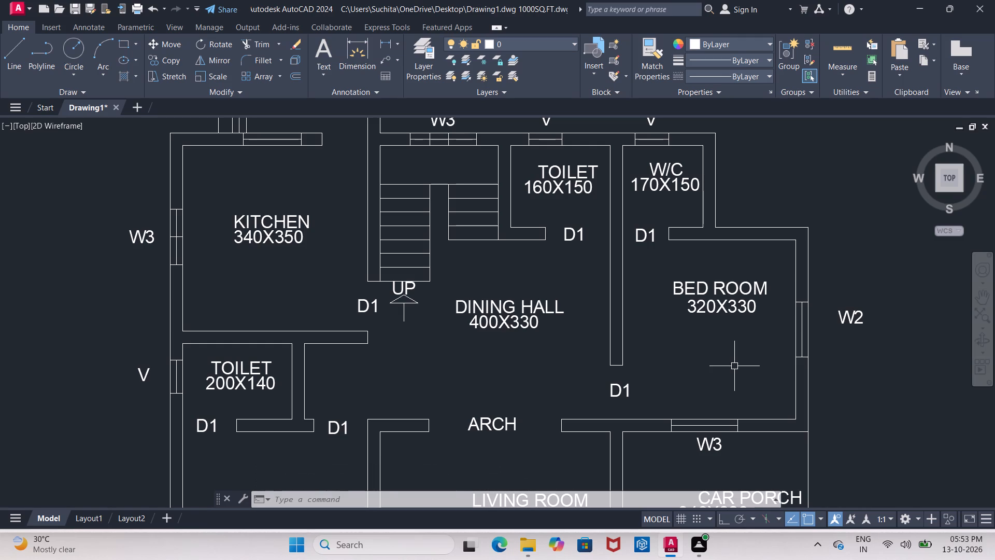
Move the DINING HALL label about 4" left so it is centred above its 400X330 size text.
scroll(734, 366, "down", 2)
scroll(655, 369, "up", 3)
middle_click_drag(636, 355, 549, 331)
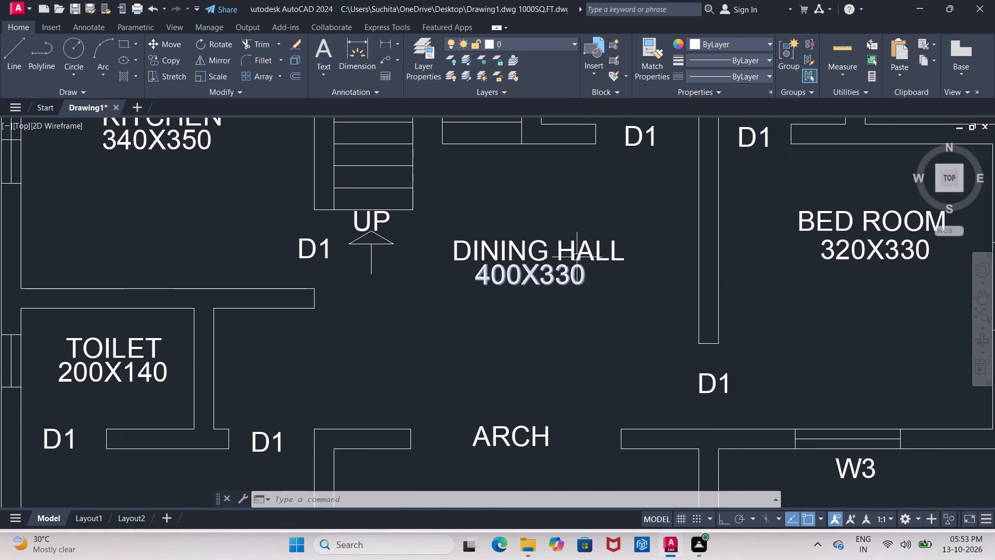
left_click(571, 249)
left_click(180, 39)
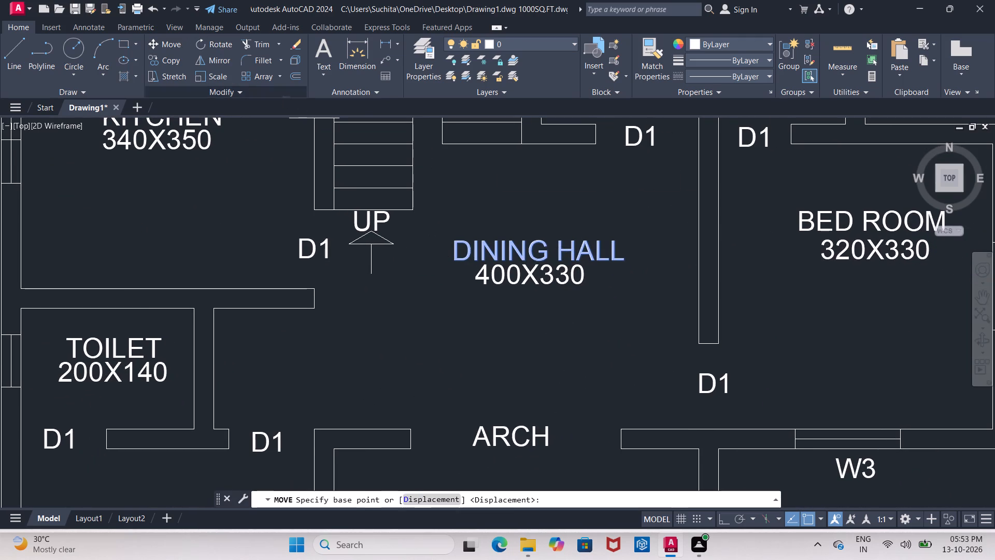
left_click(547, 249)
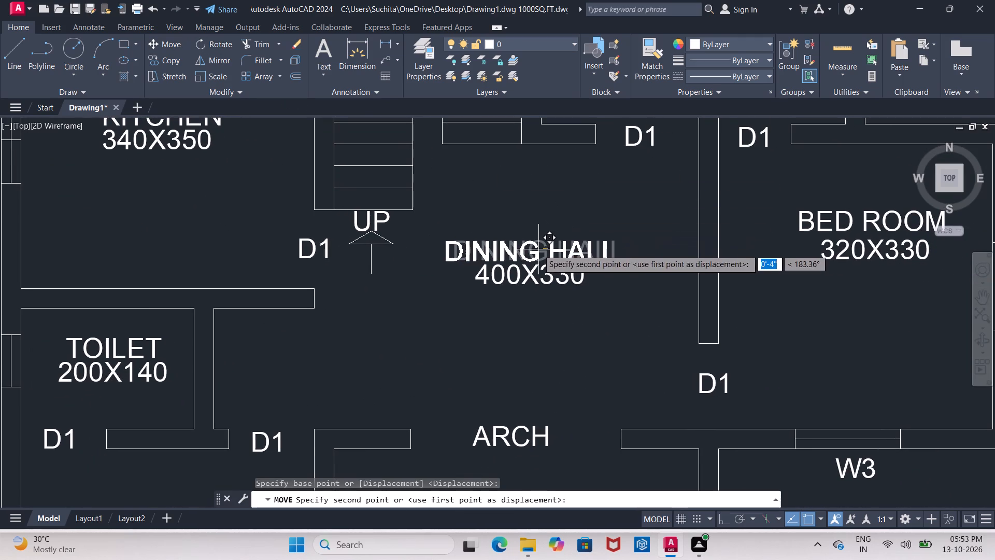
left_click(538, 249)
Move the LIVING ROOM label about 2'-4" left so it is centred above its 400X300 size text.
scroll(540, 256, "down", 1)
scroll(552, 344, "down", 1)
middle_click_drag(552, 344, 521, 243)
scroll(534, 285, "up", 1)
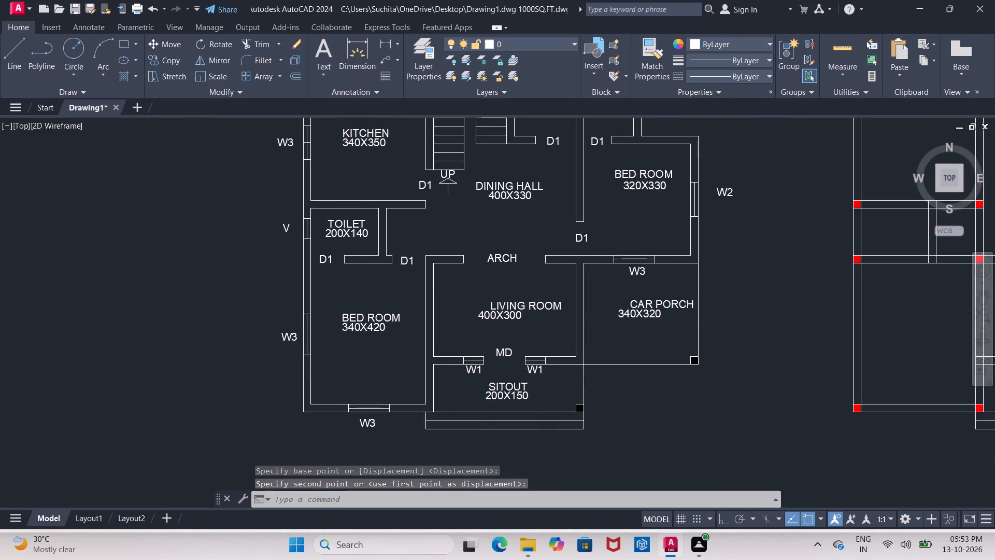
scroll(534, 285, "up", 1)
middle_click_drag(534, 285, 530, 271)
left_click(533, 325)
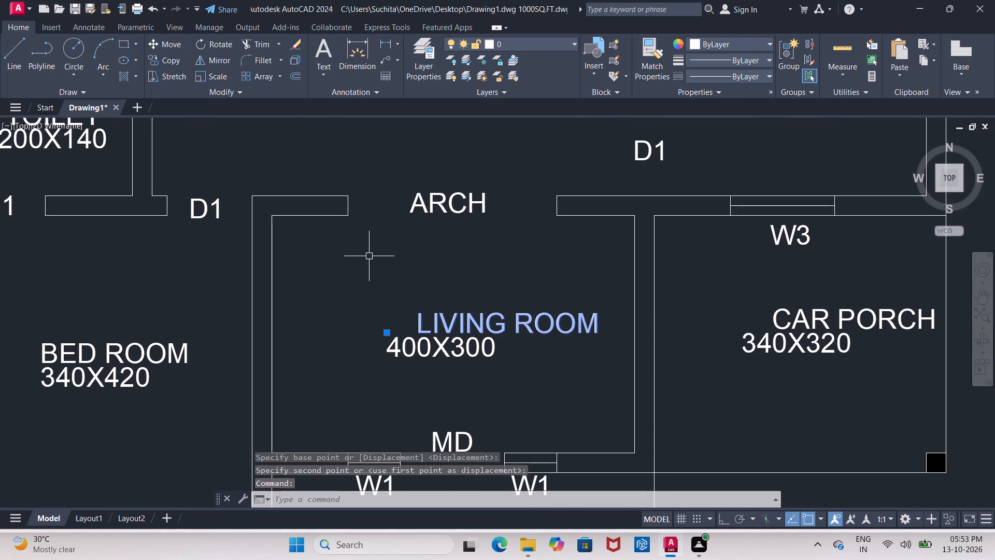
left_click(177, 42)
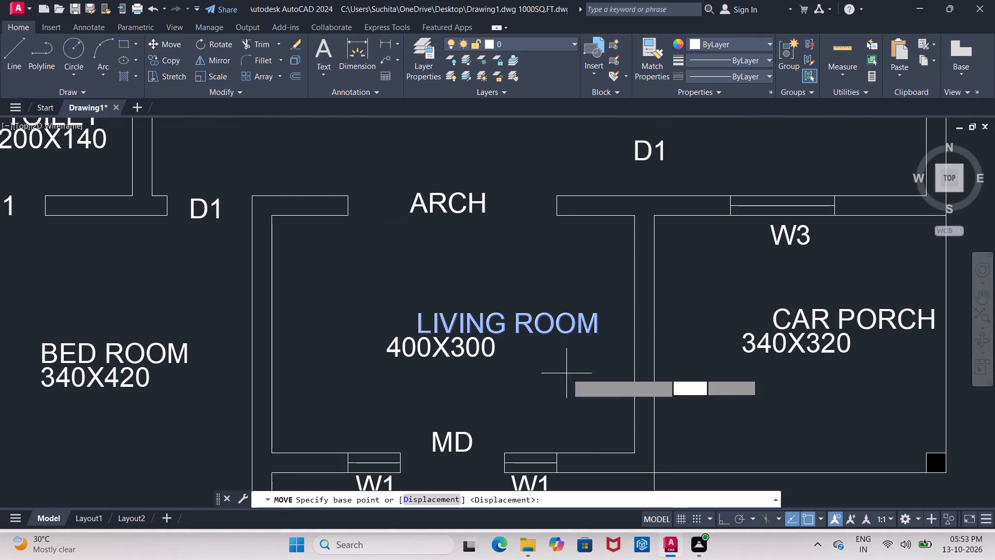
left_click(528, 328)
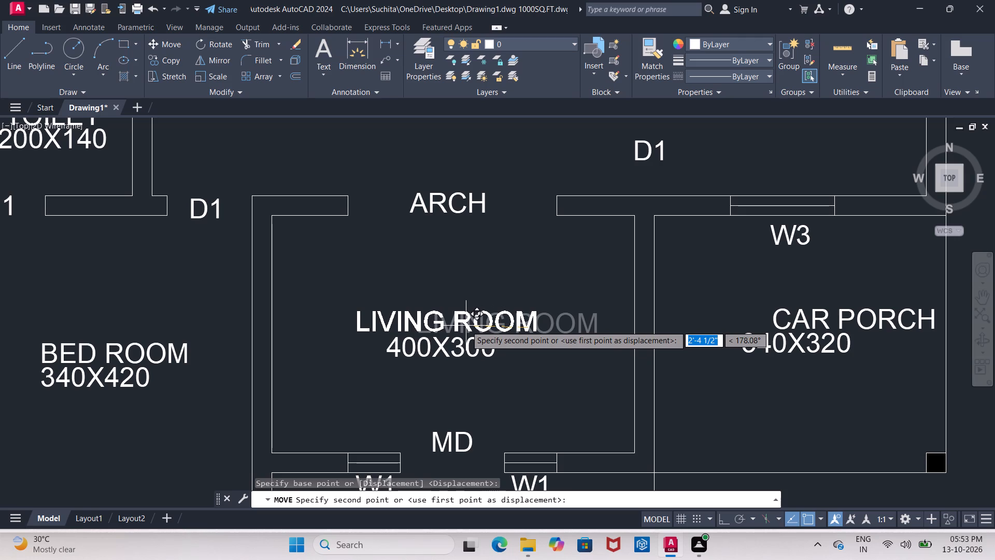
left_click(469, 326)
Change the size text under SITOUT to 420X120.
scroll(493, 334, "down", 2)
middle_click_drag(524, 360, 546, 285)
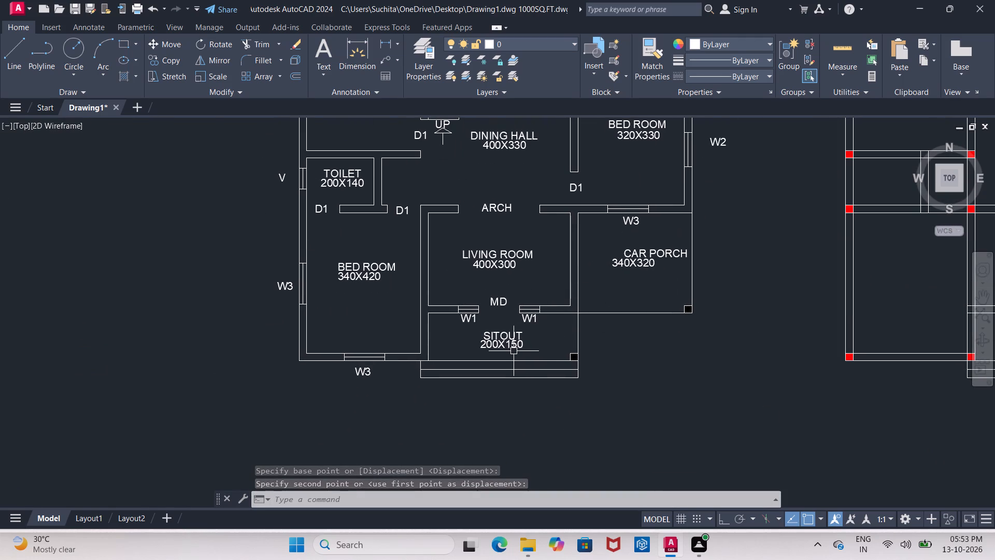
scroll(514, 351, "up", 2)
left_click(511, 339)
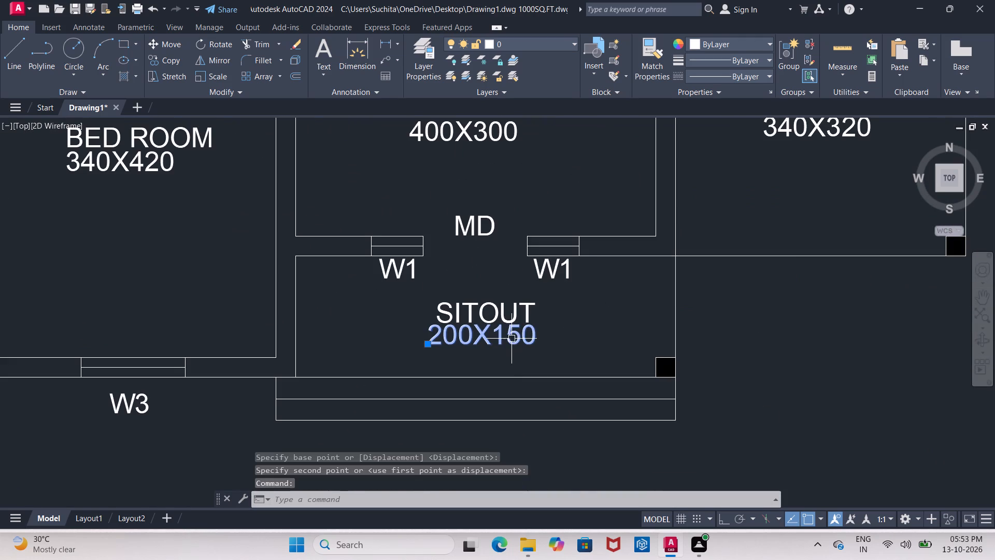
left_click(511, 339)
left_click(518, 338)
left_click(518, 338)
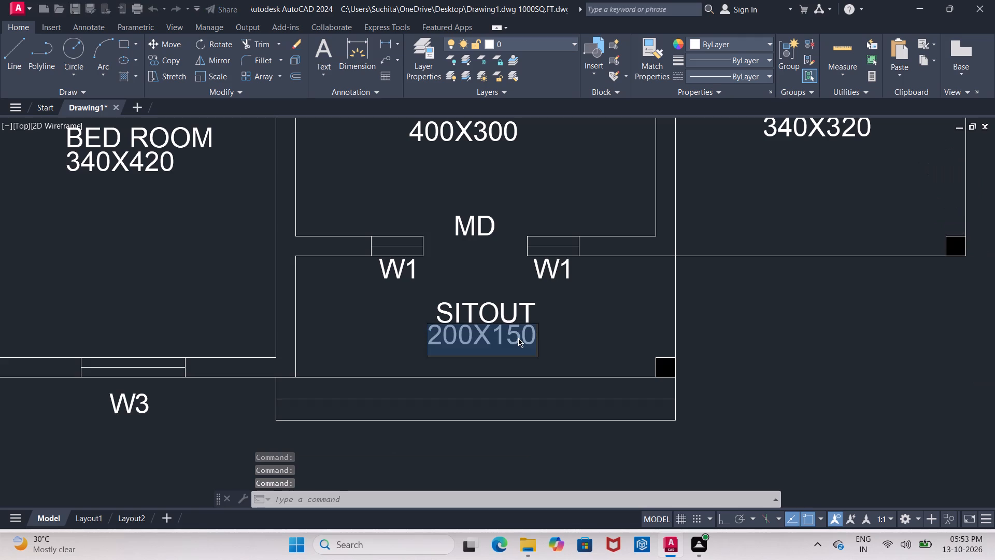
left_click(518, 338)
left_click(537, 340)
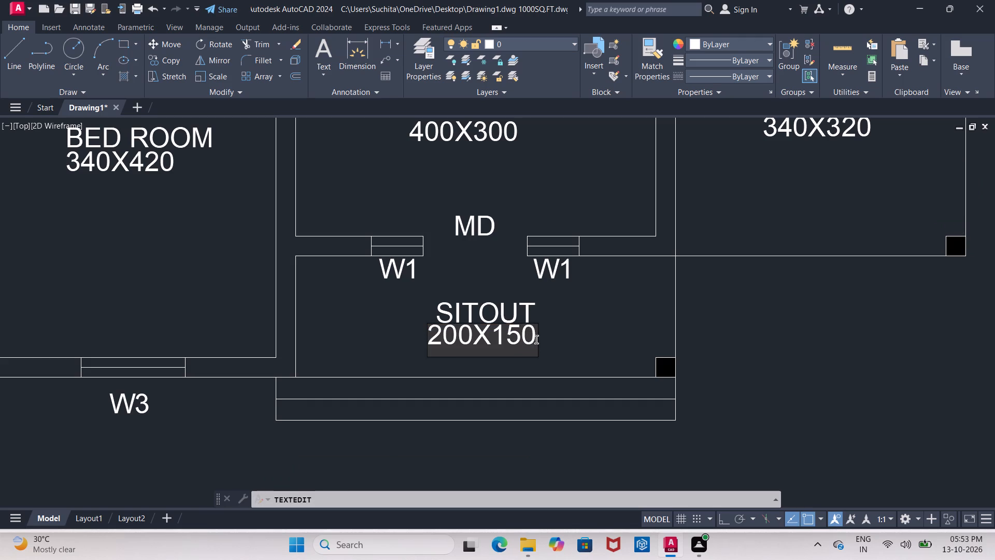
key("BackSpace")
key("BackSpace")
key("BackSpace")
key("BackSpace")
key("BackSpace")
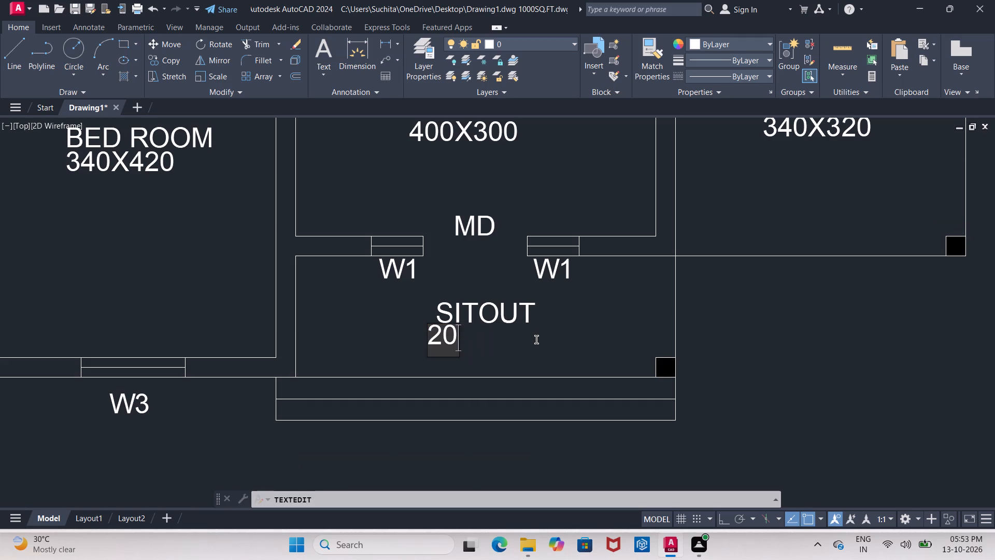
key("BackSpace")
key("BackSpace")
type("420")
key("x")
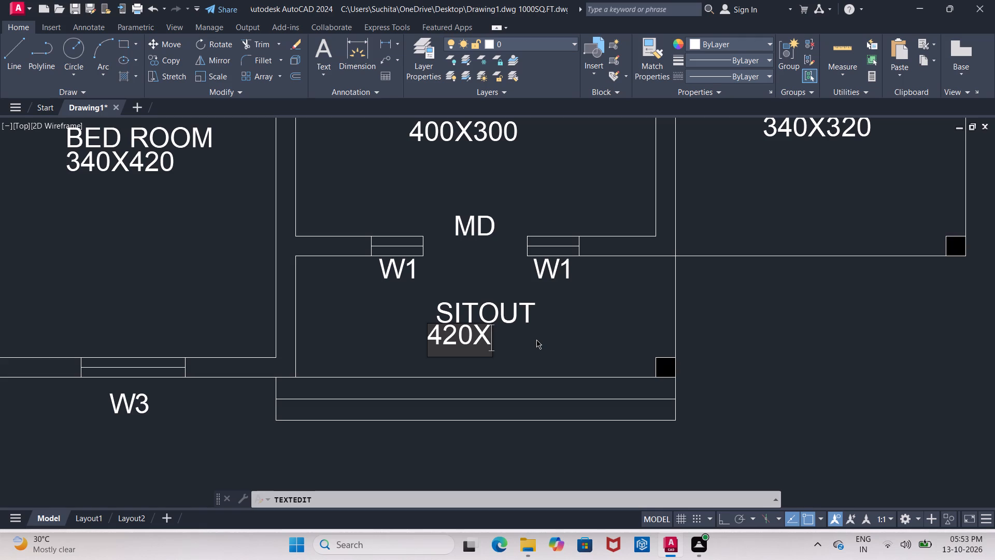
type("12")
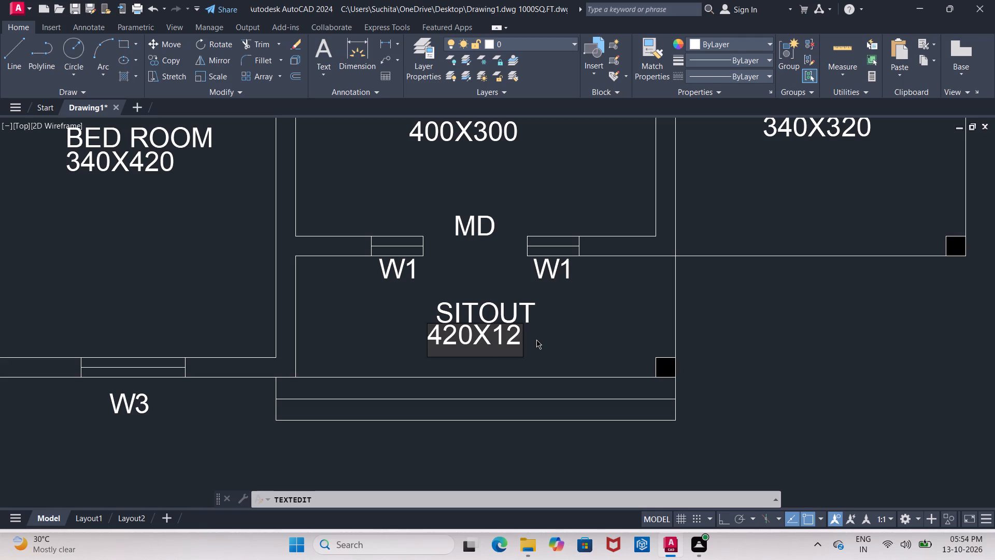
key("0")
left_click(407, 314)
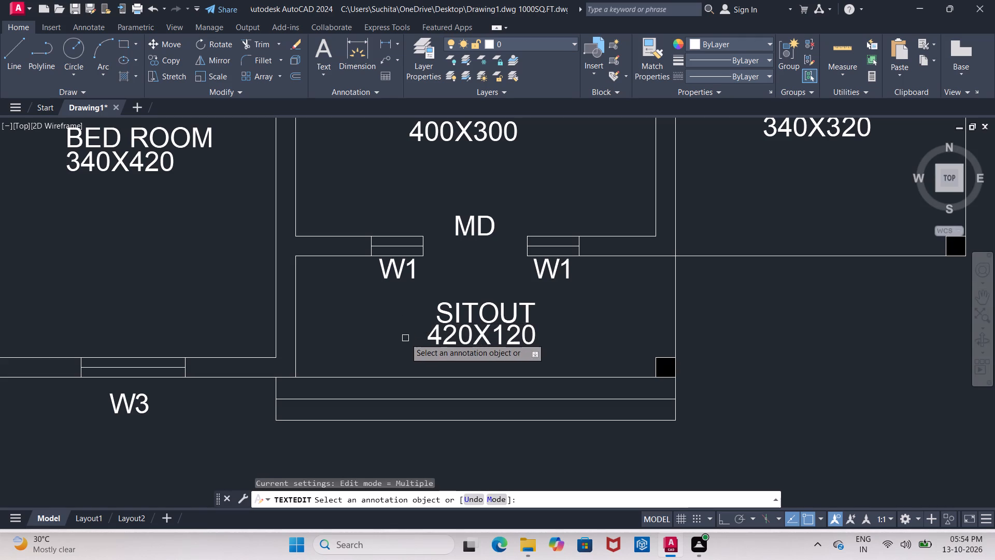
key("Escape")
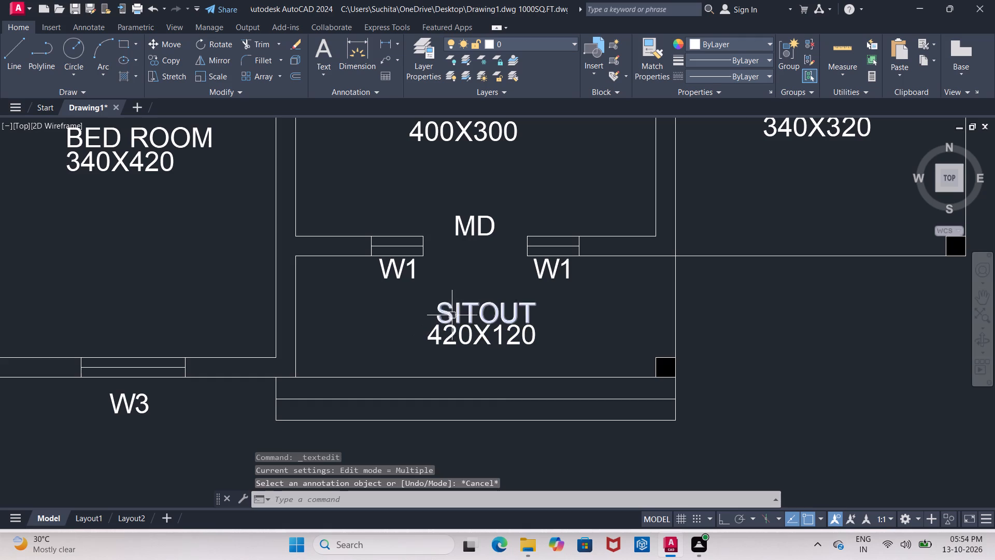
Move the SITOUT label about 2" left so it is centred above its size text.
left_click(454, 312)
left_click(174, 43)
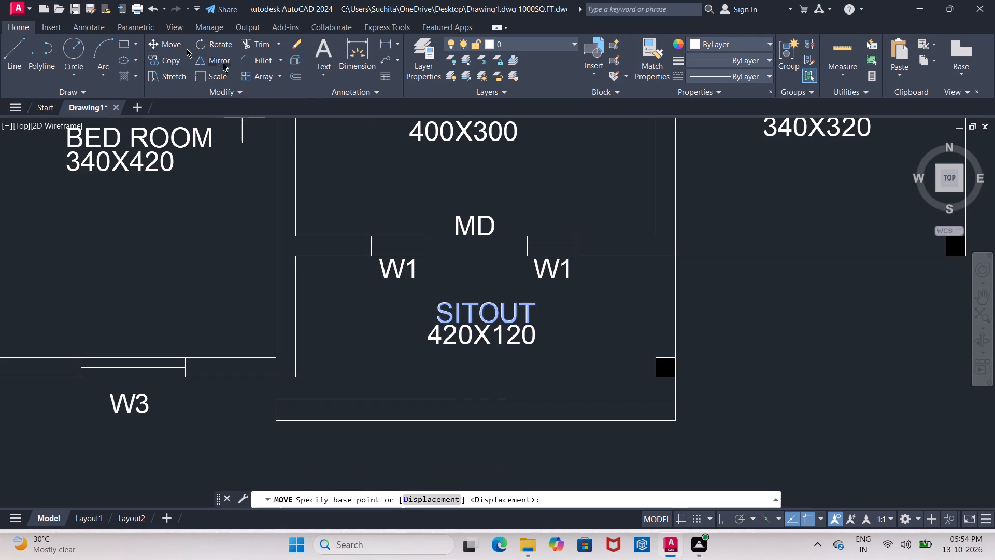
left_click(490, 315)
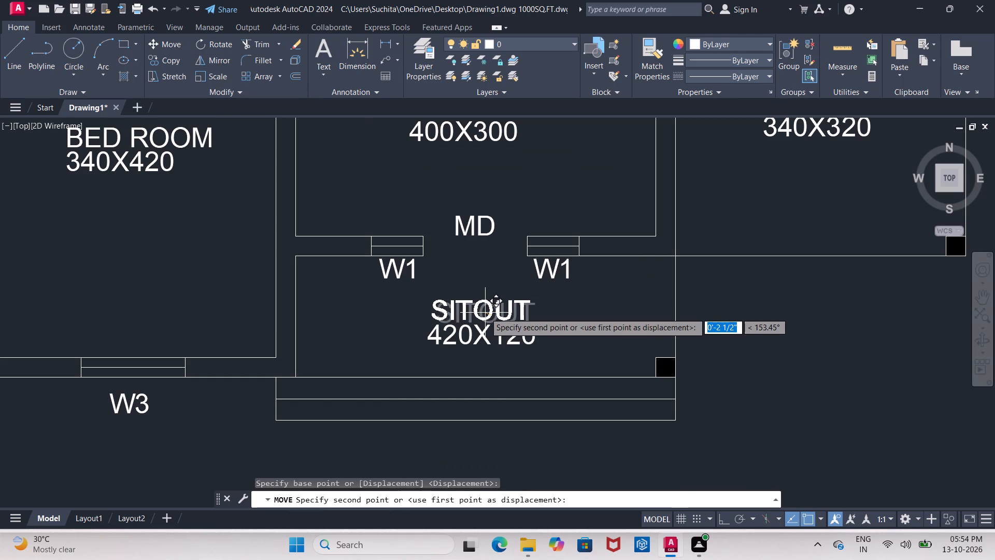
left_click(485, 316)
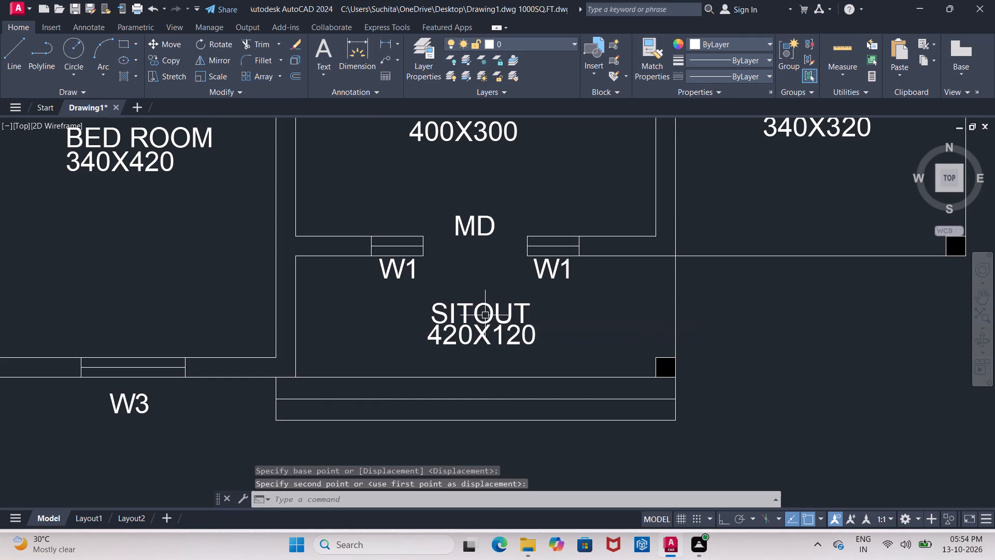
Move the CAR PORCH label about 1'-9" left so it is centred above its 340X320 size text.
scroll(486, 316, "down", 1)
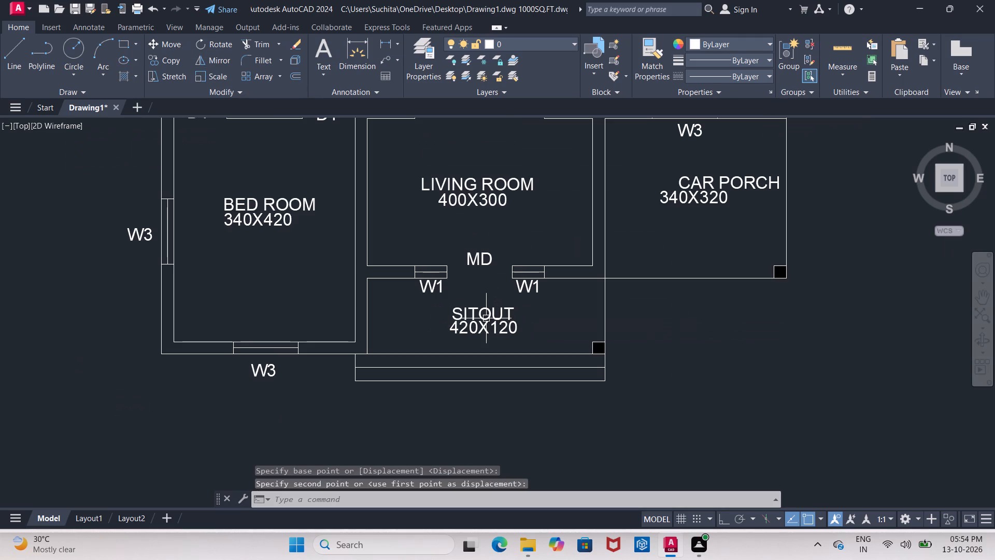
left_click(730, 183)
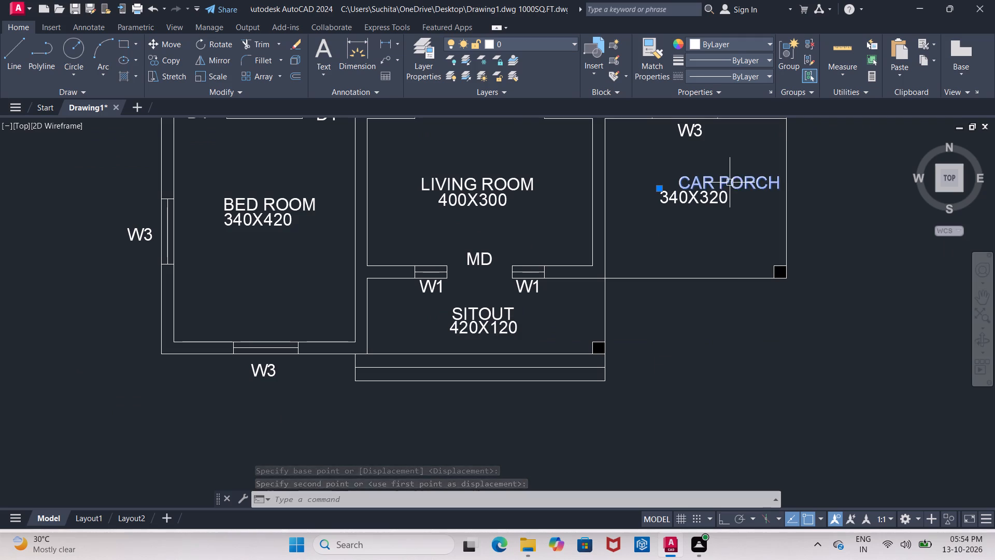
left_click(161, 41)
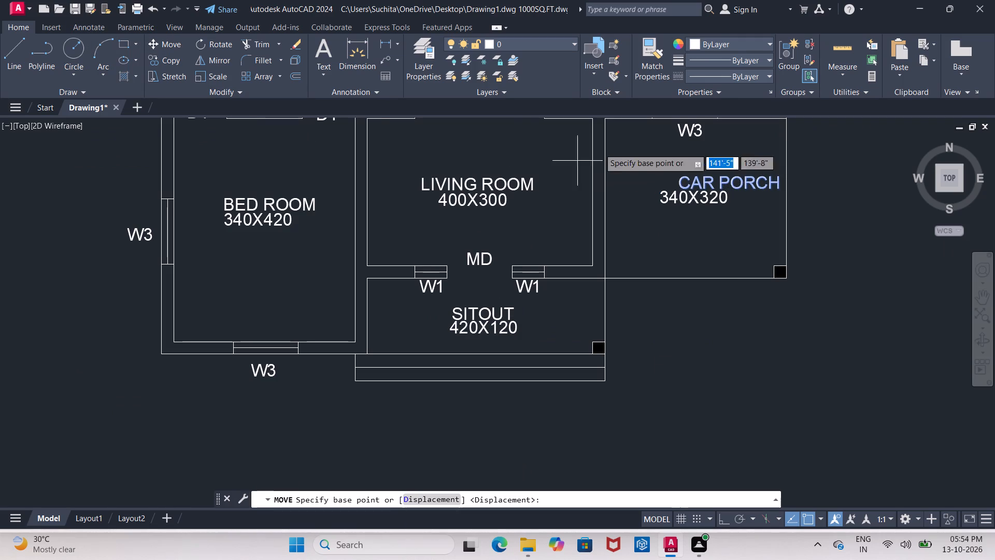
left_click(718, 180)
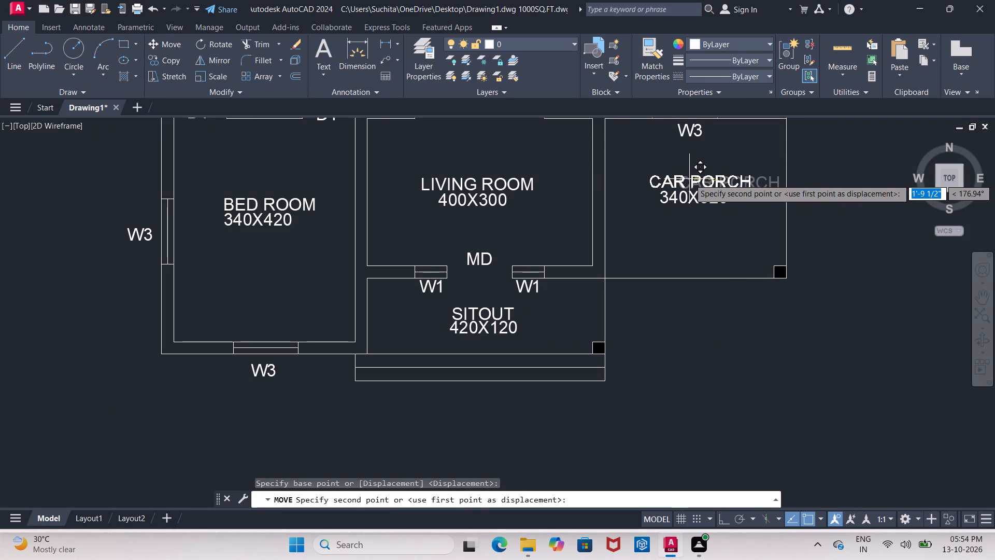
left_click(689, 179)
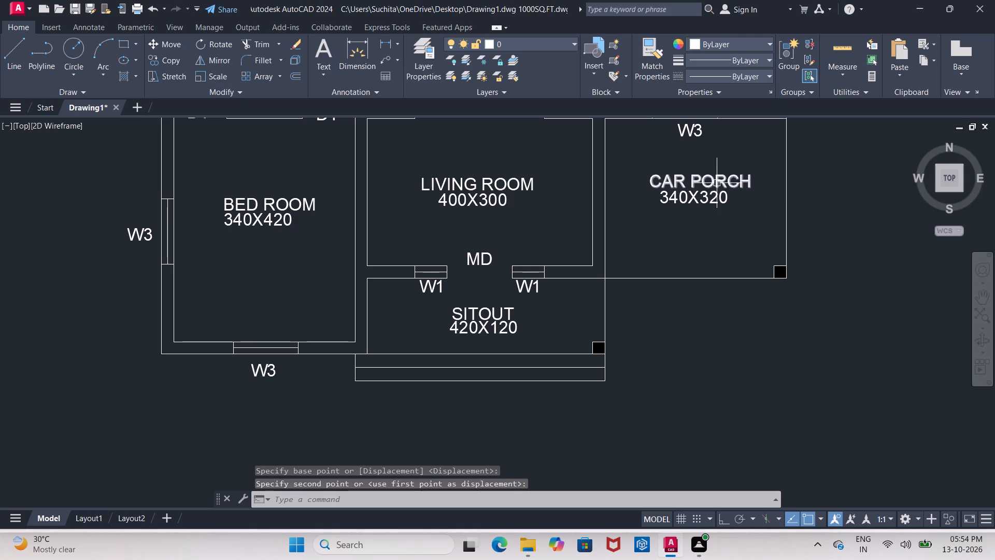
Move the CAR PORCH label slightly left so it sits centred above its 340X320 size text.
left_click(715, 181)
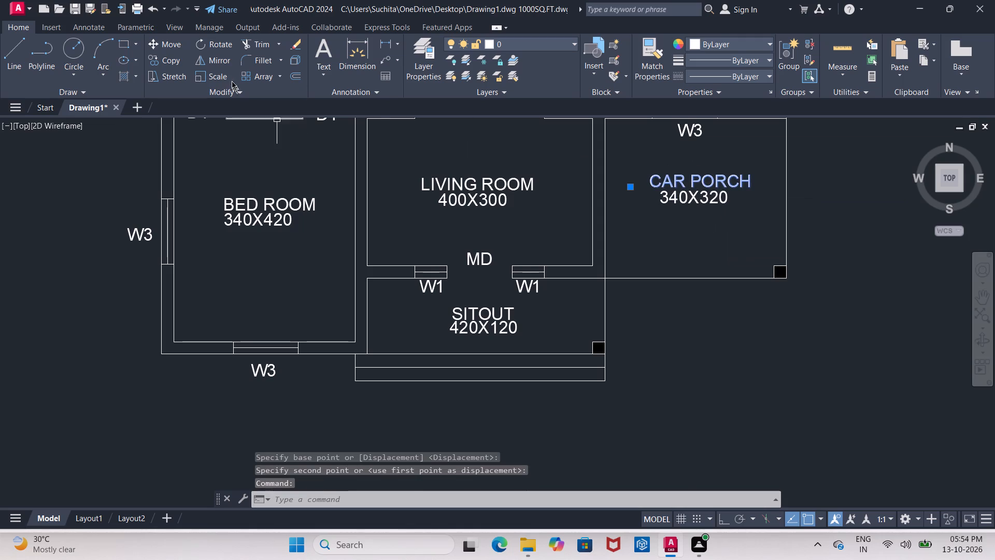
left_click(175, 41)
left_click(704, 184)
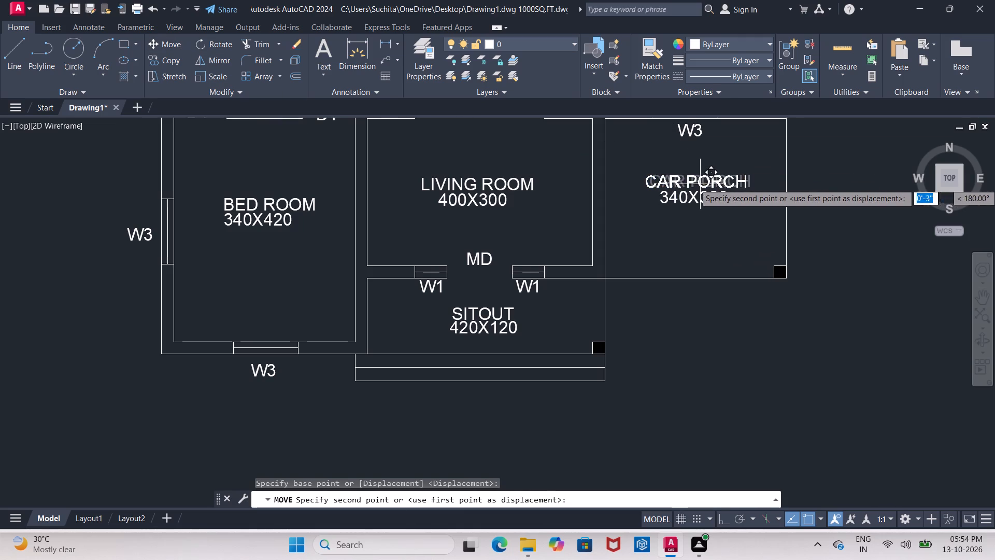
left_click(696, 183)
Move the BED ROOM label in the 340X420 bedroom slightly left to centre it above its size text.
scroll(708, 214, "down", 1)
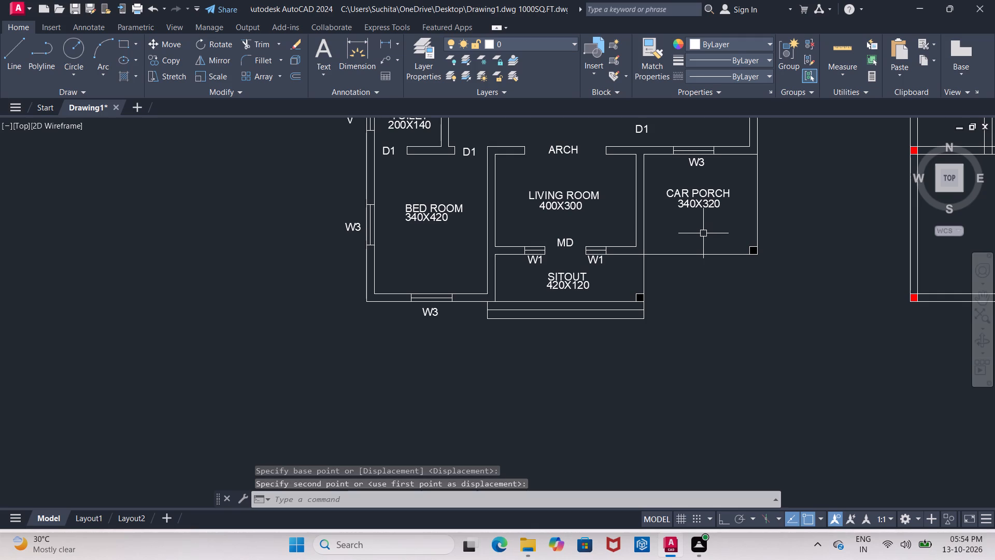
middle_click_drag(702, 234, 716, 285)
scroll(401, 265, "up", 2)
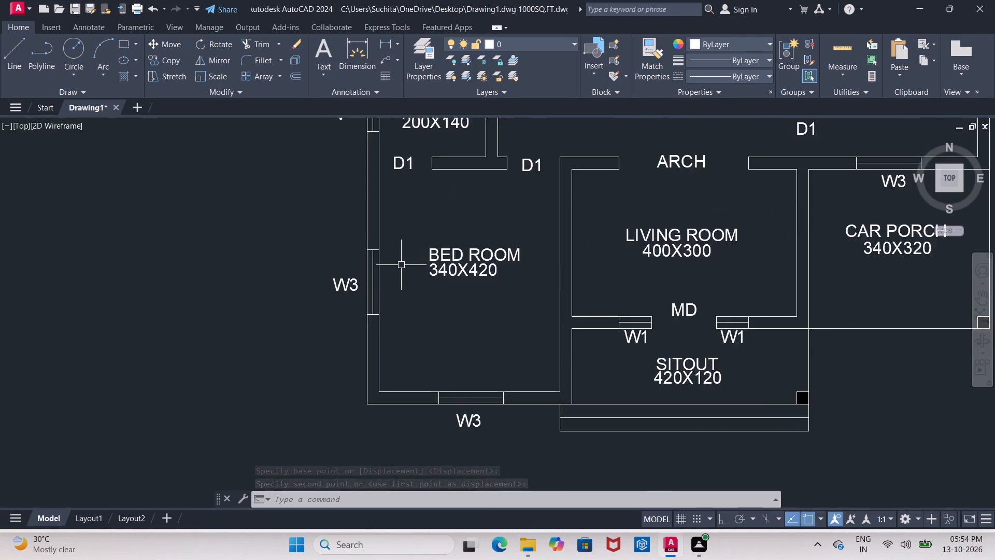
scroll(401, 265, "up", 1)
left_click(601, 244)
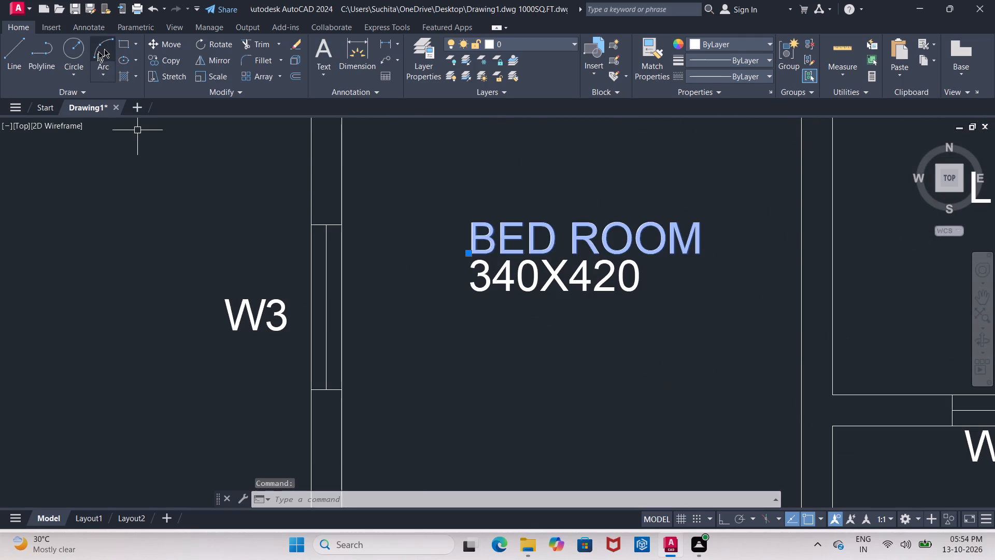
left_click(151, 45)
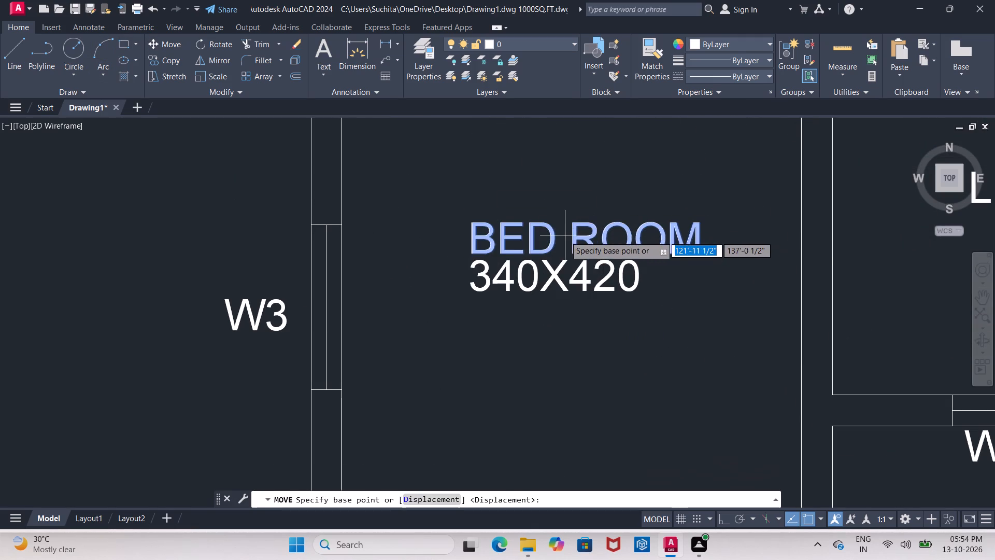
left_click(565, 236)
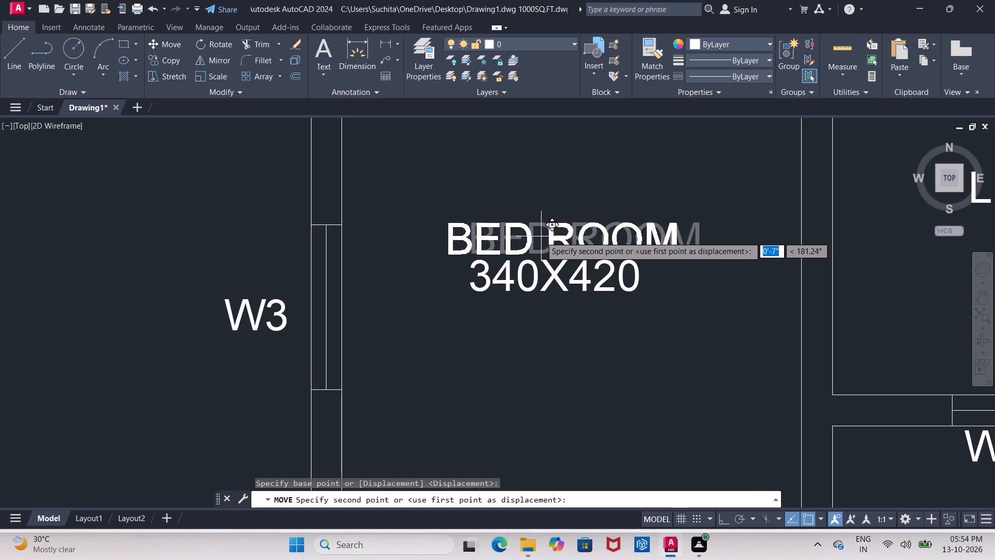
left_click(532, 236)
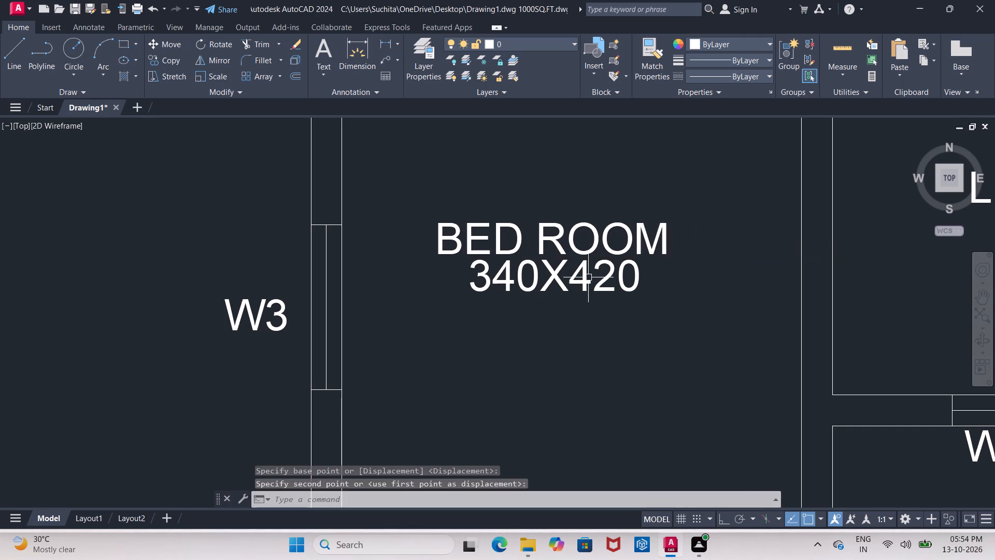
Offset the kitchen's inner west and north wall lines 3' into the room to form the counter edges.
scroll(588, 279, "down", 3)
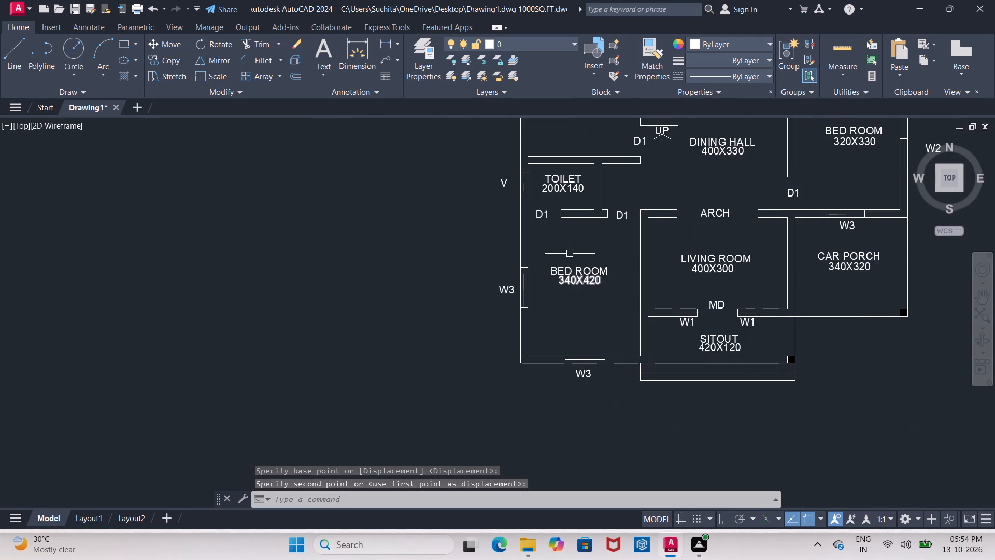
middle_click_drag(569, 253, 549, 331)
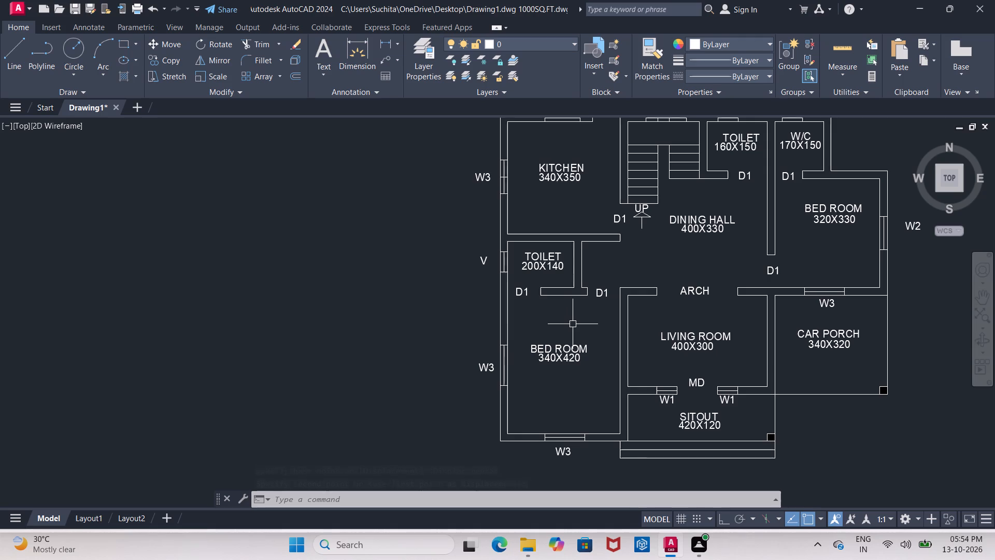
scroll(573, 324, "down", 1)
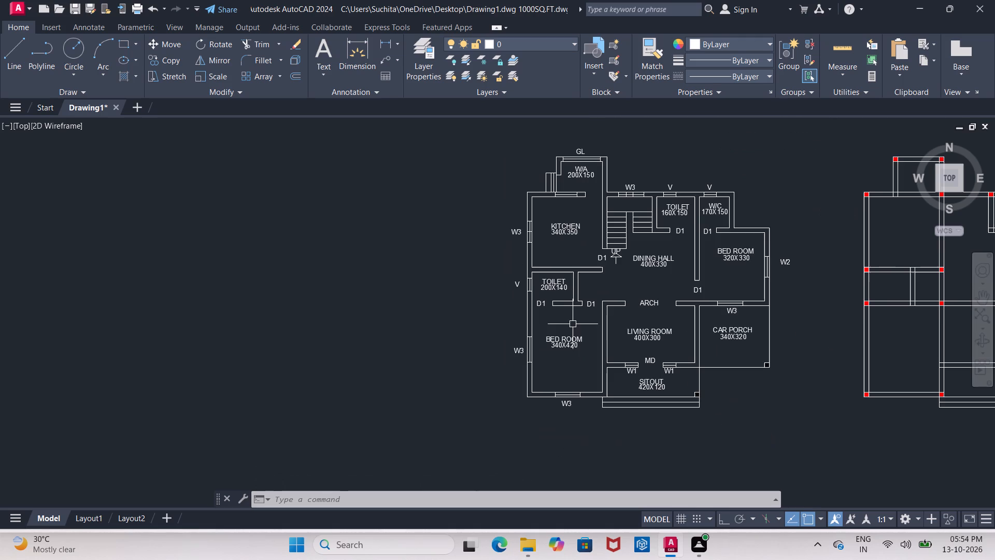
scroll(568, 215, "up", 1)
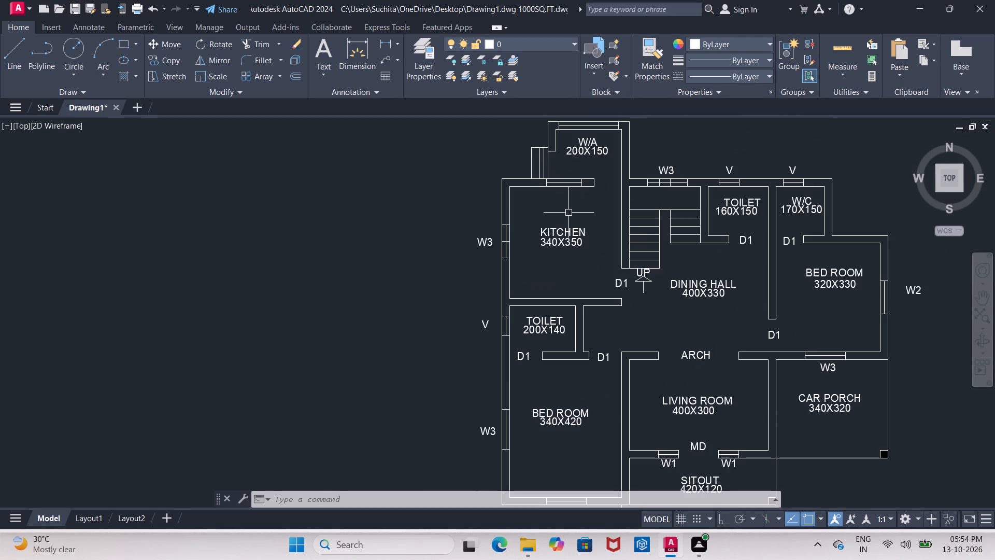
scroll(532, 225, "up", 1)
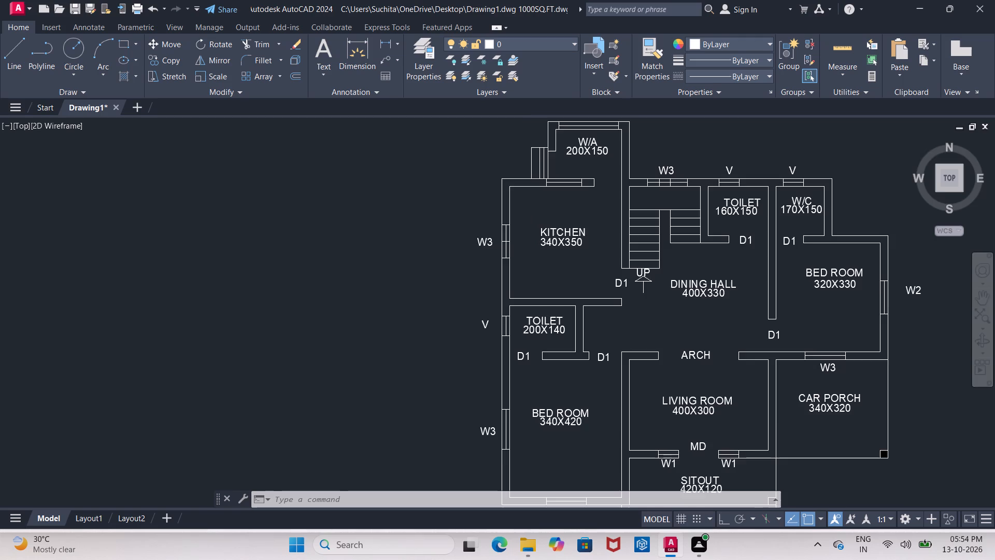
scroll(532, 225, "up", 1)
middle_click_drag(532, 225, 369, 249)
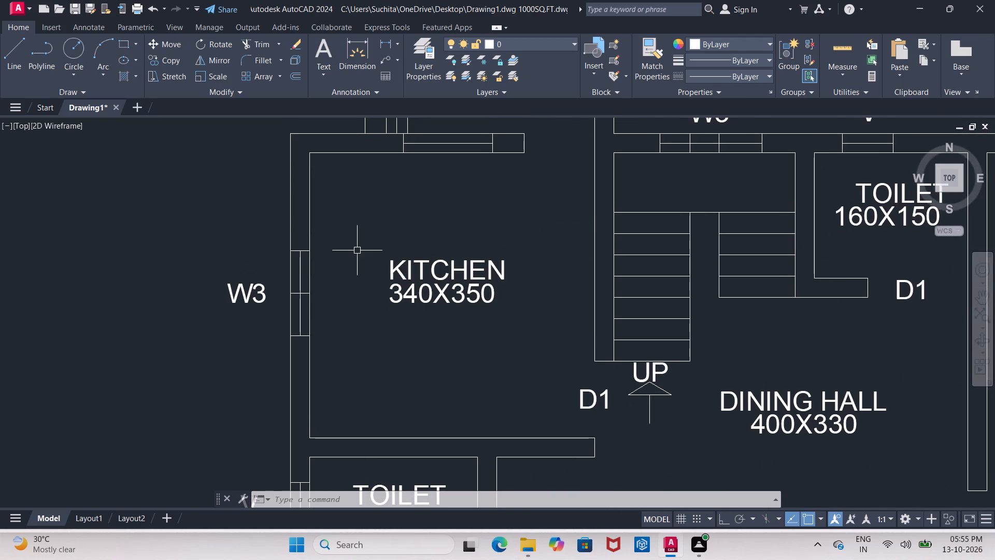
key("o")
key("Return")
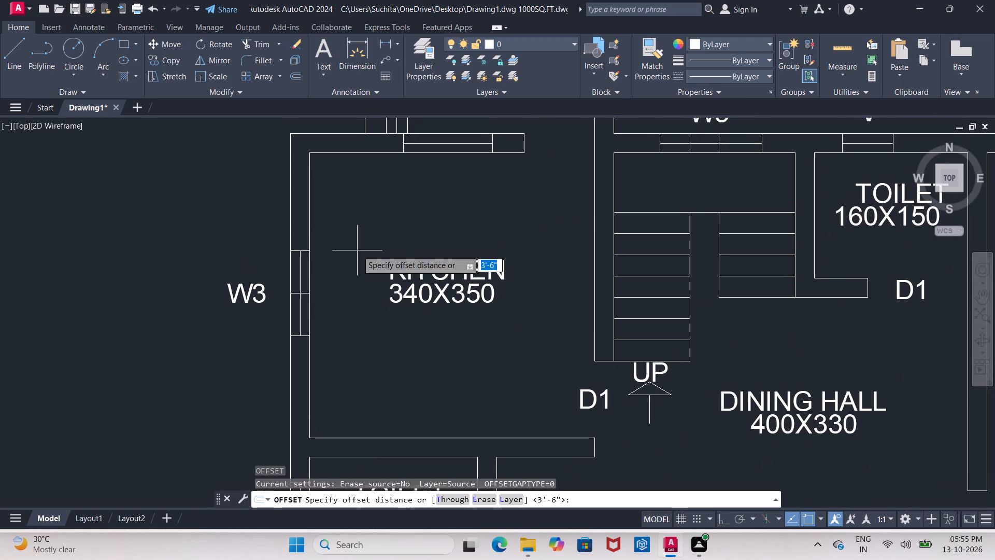
type("3'")
key("Return")
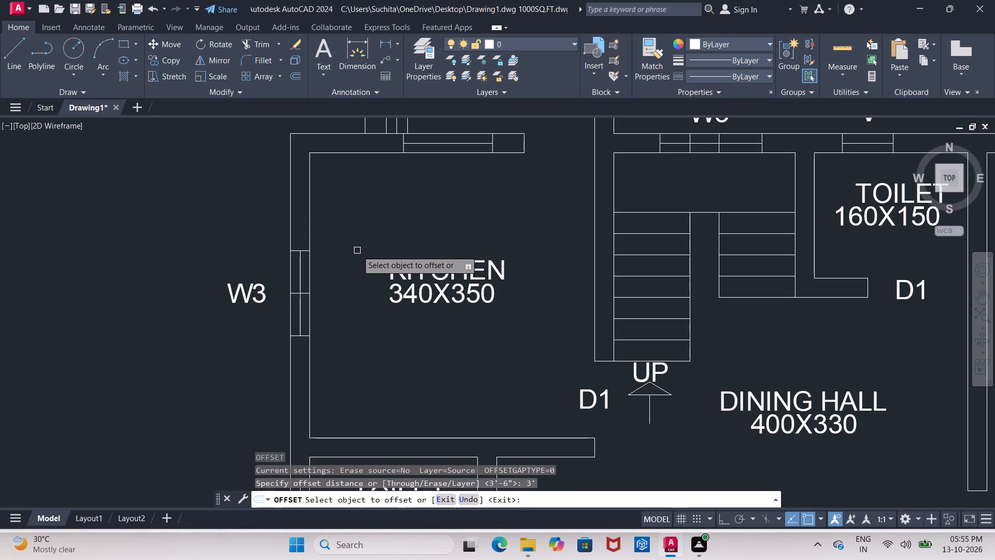
left_click(311, 217)
left_click(497, 202)
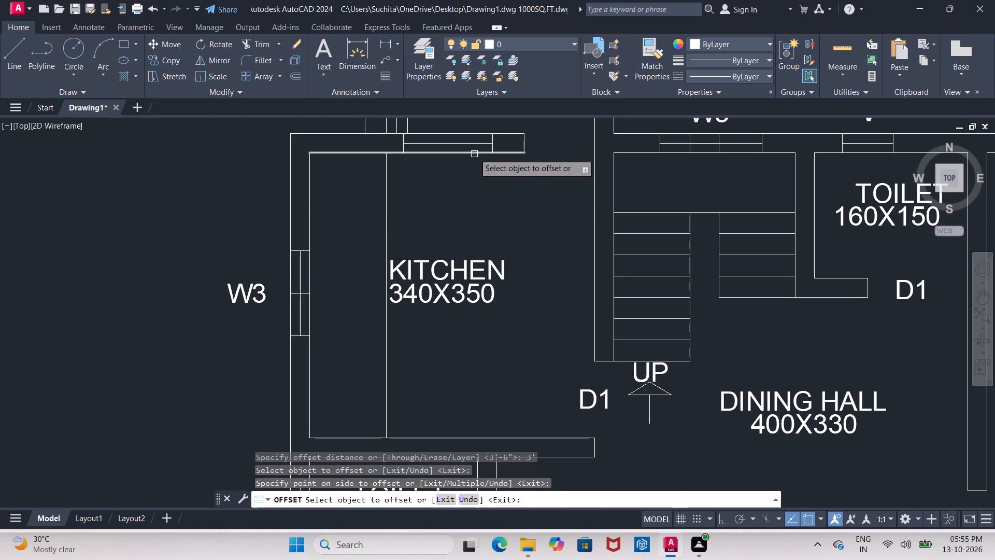
left_click(474, 153)
left_click(473, 169)
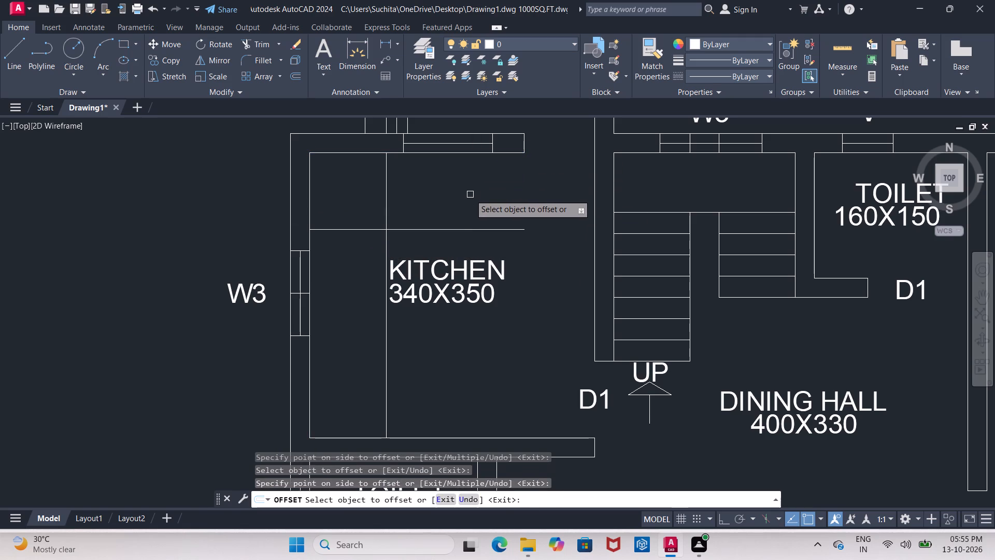
key("Escape")
Trim the crossing ends of the two kitchen counter lines so they meet in a clean inner corner.
key("t")
key("r")
left_click(500, 221)
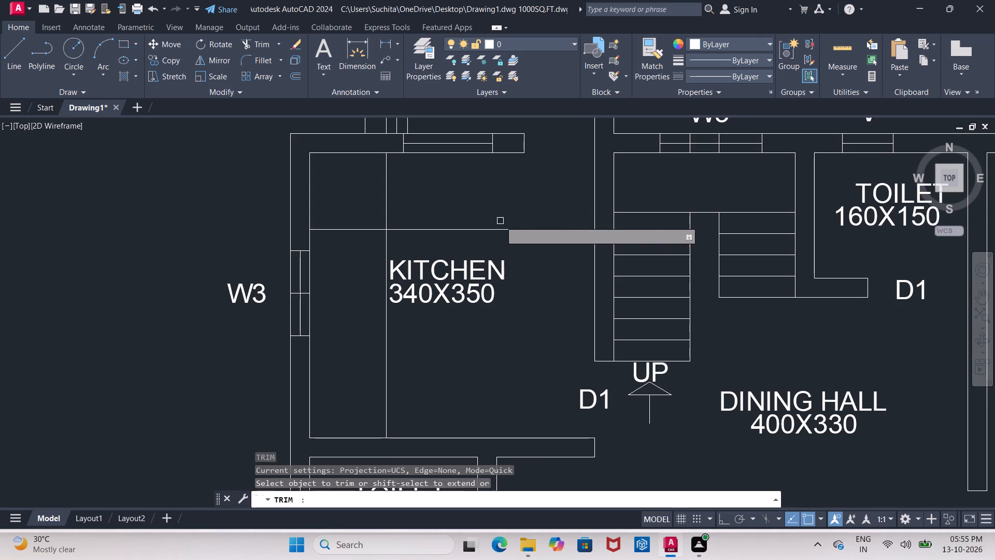
left_click(360, 227)
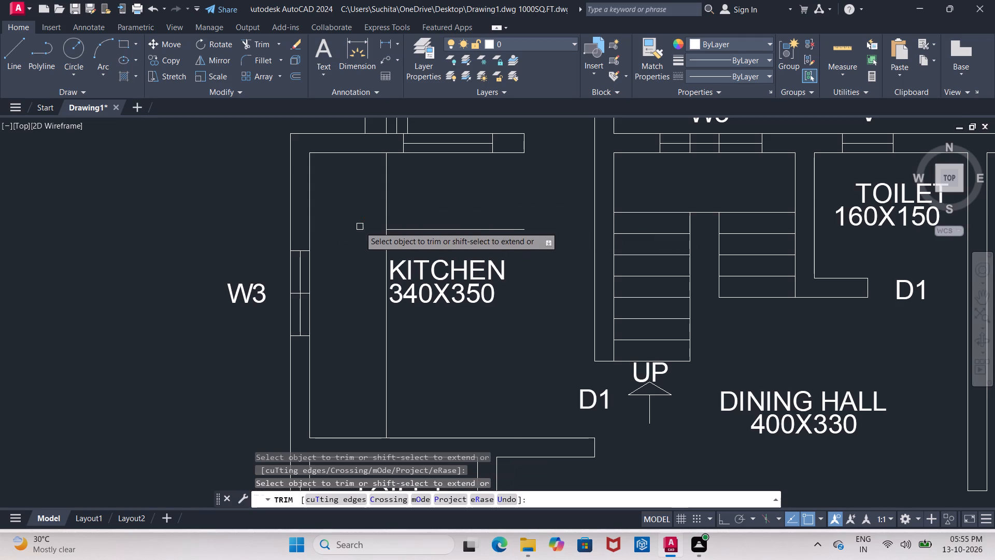
left_click(383, 199)
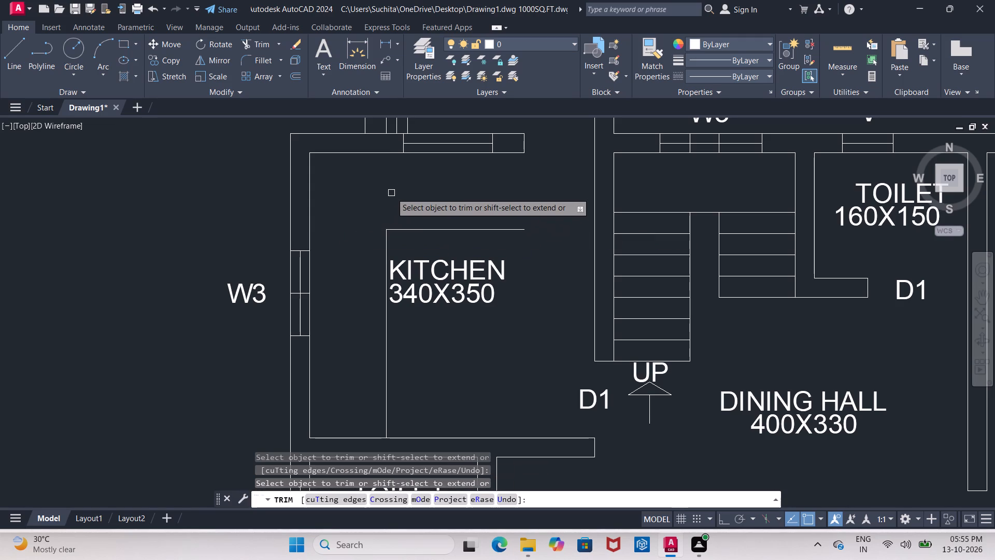
key("Escape")
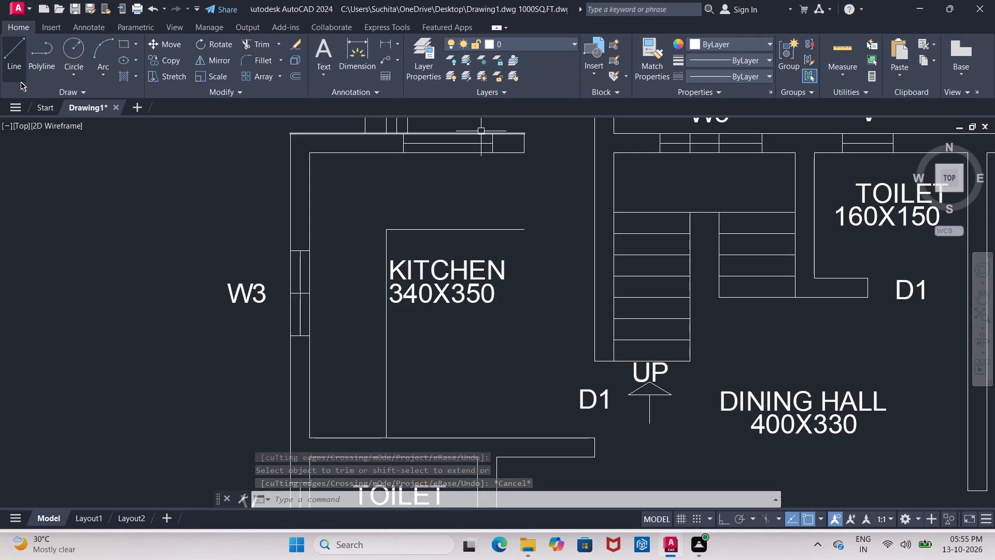
Extend the end line of the kitchen's north wall down to the counter line, closing the counter's east end.
type("EX")
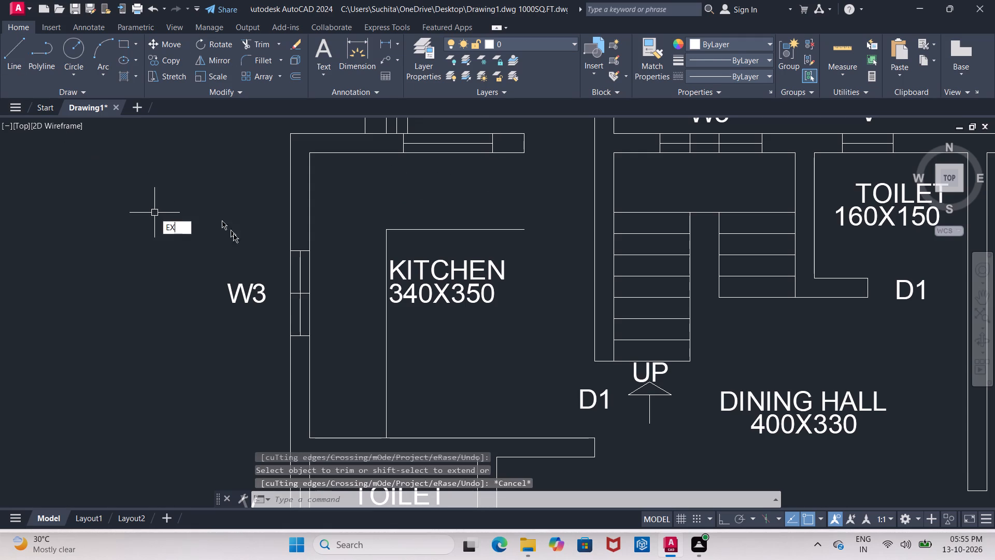
left_click(249, 240)
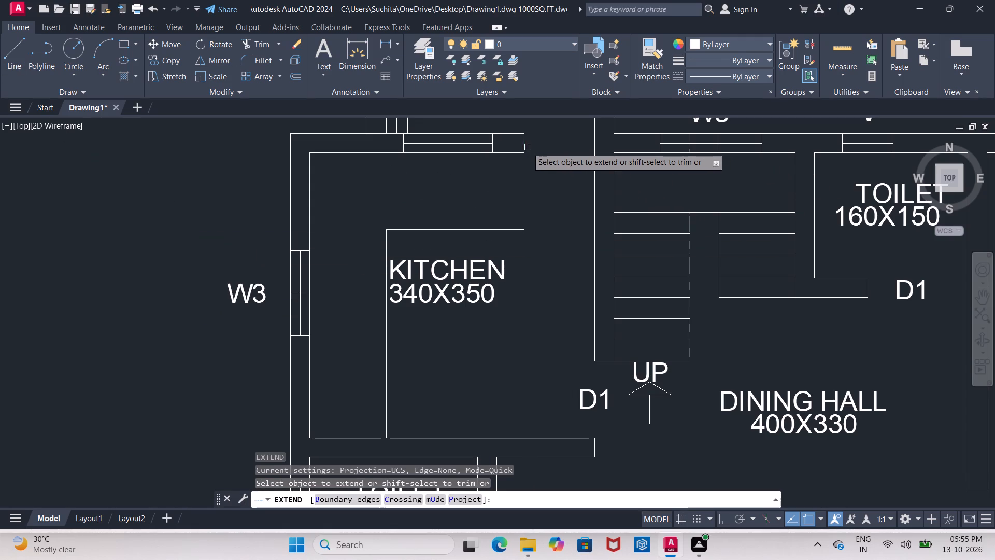
left_click(526, 147)
key("Escape")
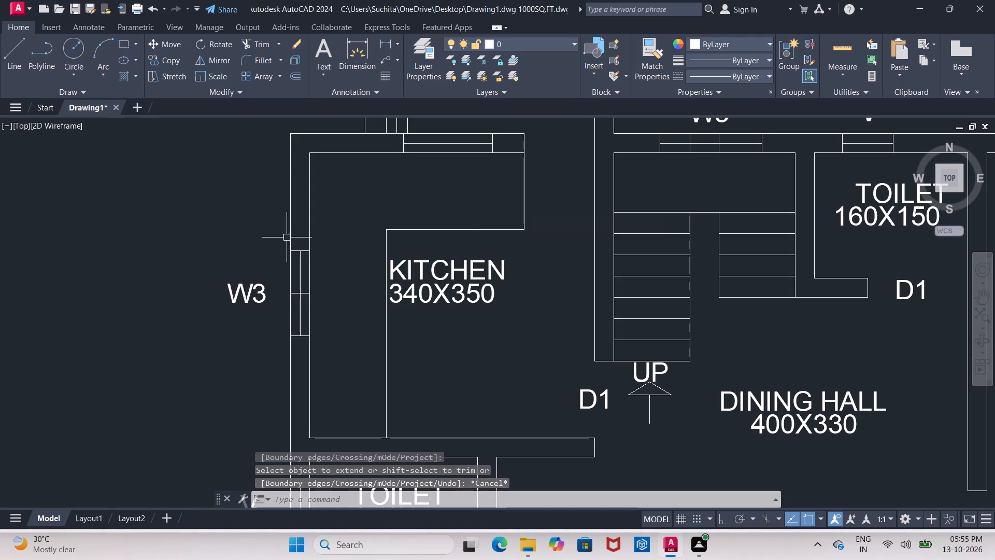
Insert the Bed - Queen block from DesignCenter's Home - Space Planner.dwg into the empty area west of the floor plan.
type("DC")
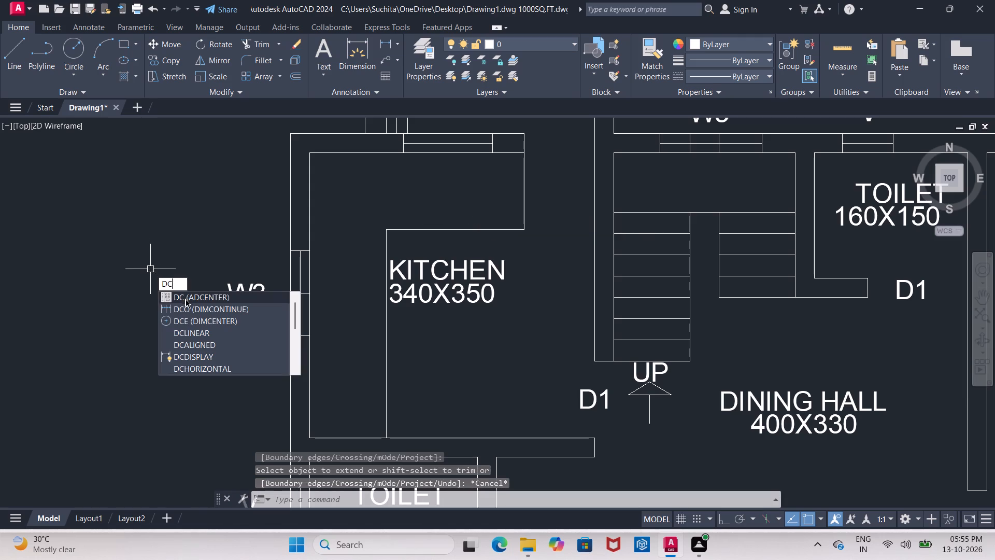
left_click(186, 302)
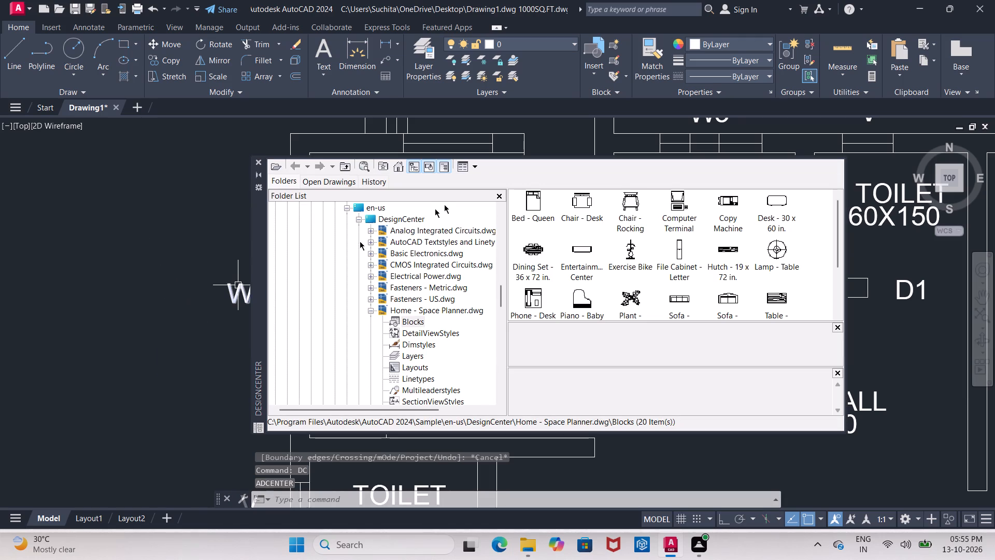
scroll(437, 218, "up", 1)
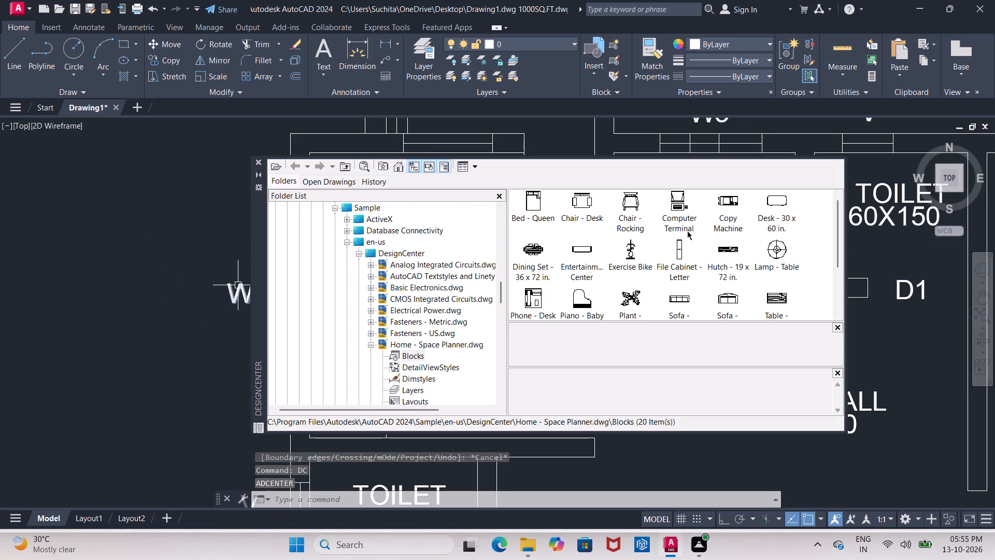
left_click(531, 203)
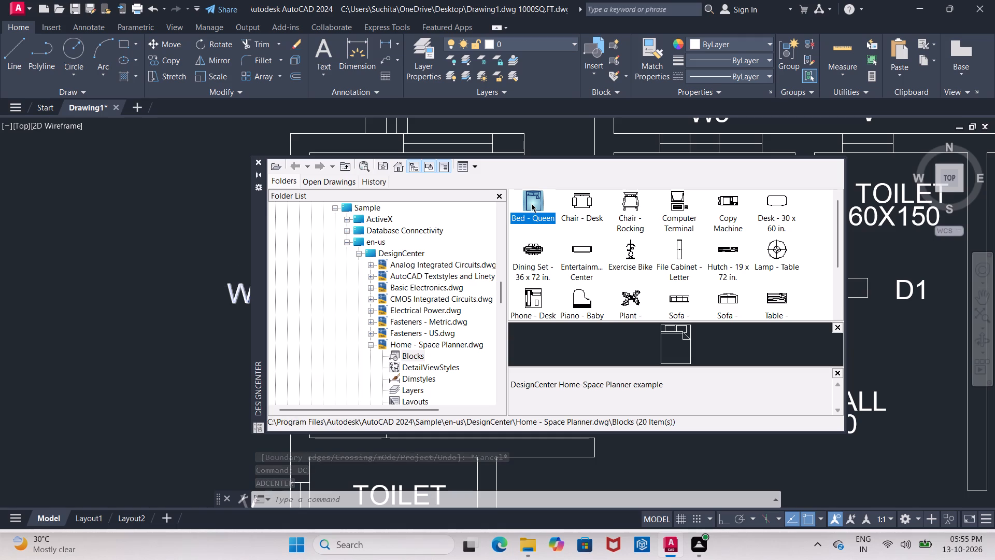
left_click_drag(531, 203, 242, 329)
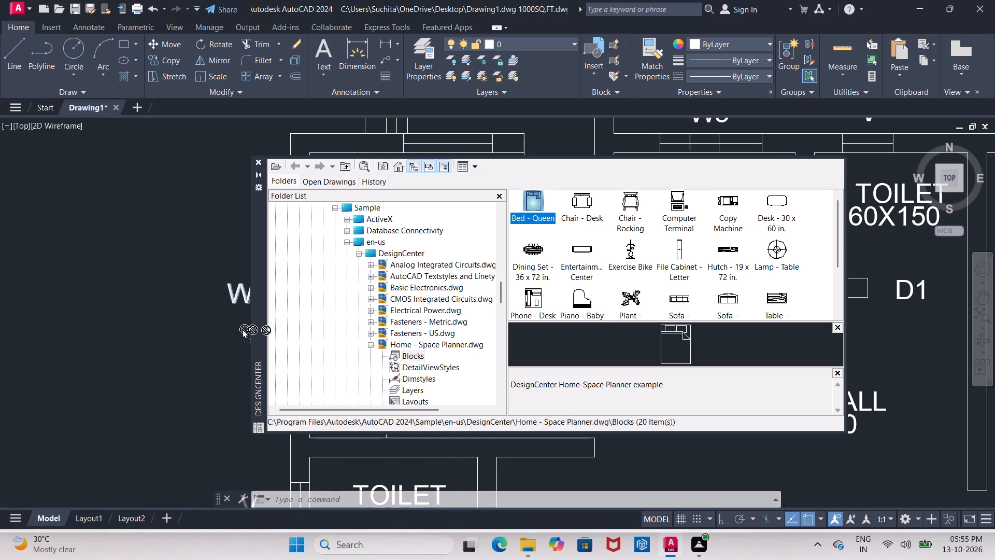
left_click_drag(242, 329, 118, 333)
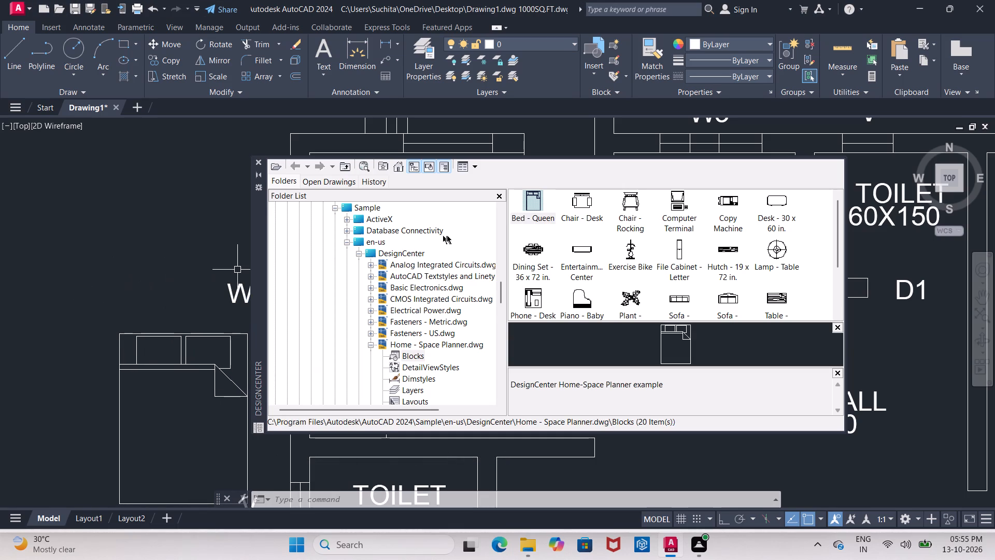
Insert the top-view Range-Oven block from DesignCenter's Kitchens.dwg above the queen bed, west of the floor plan.
scroll(492, 234, "down", 1)
scroll(446, 232, "up", 2)
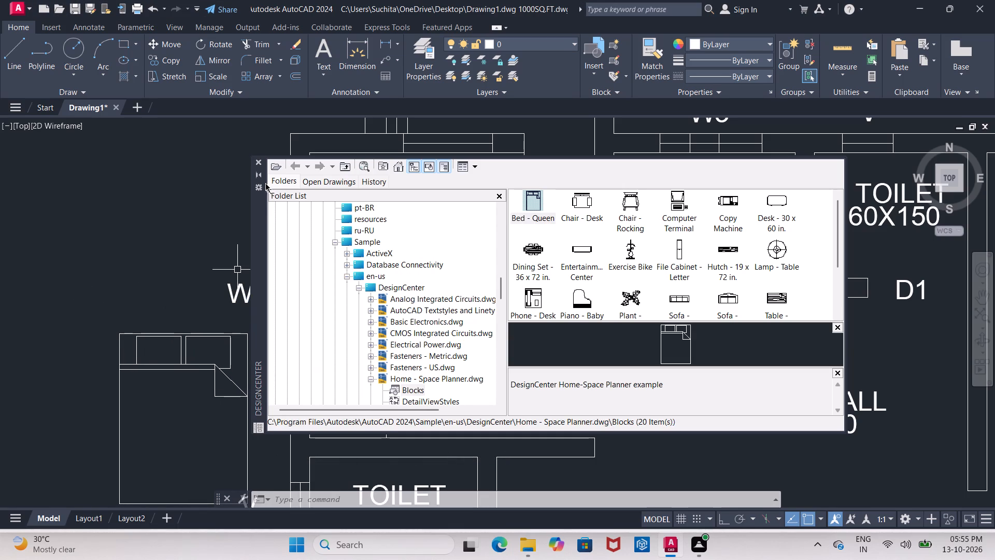
double_click(380, 281)
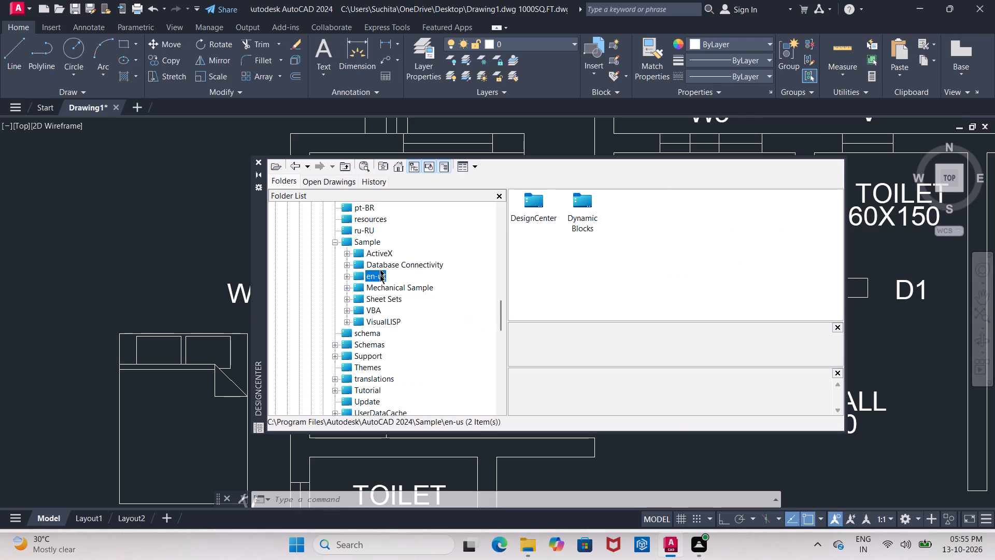
double_click(380, 276)
double_click(378, 289)
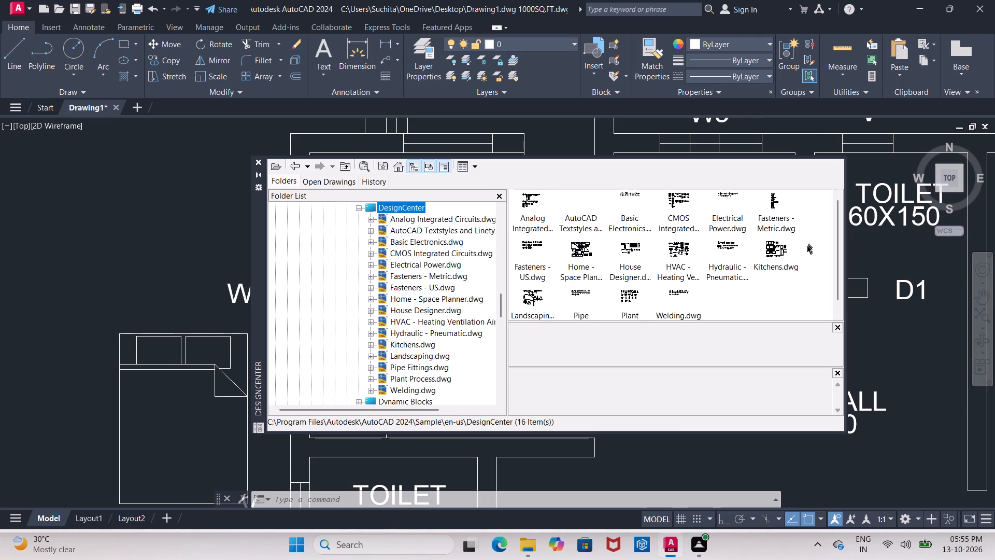
double_click(775, 253)
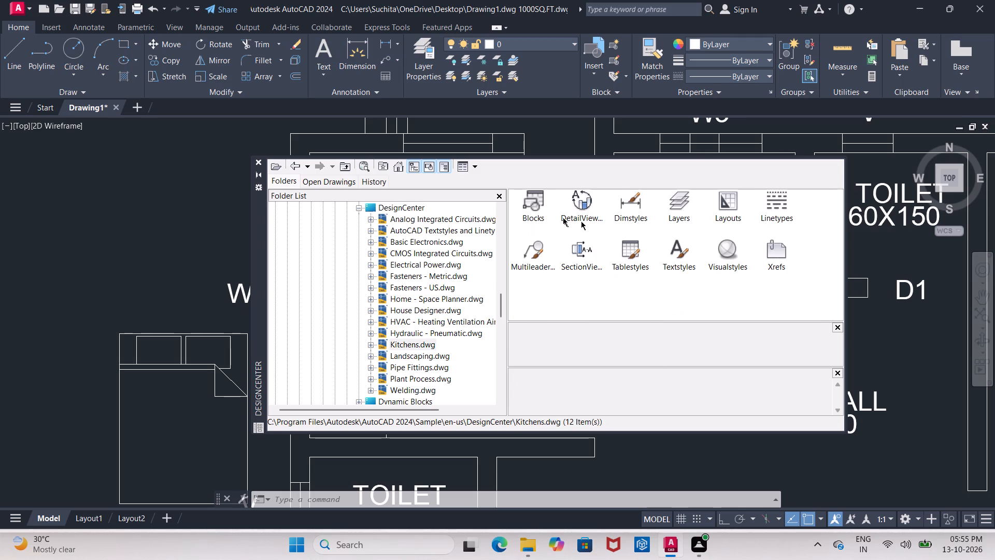
double_click(538, 193)
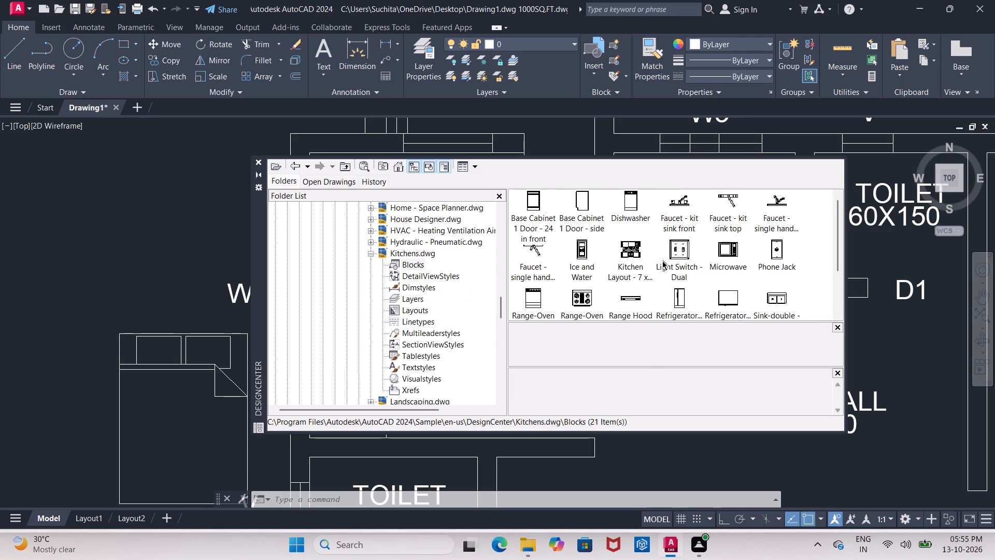
left_click_drag(582, 298, 521, 260)
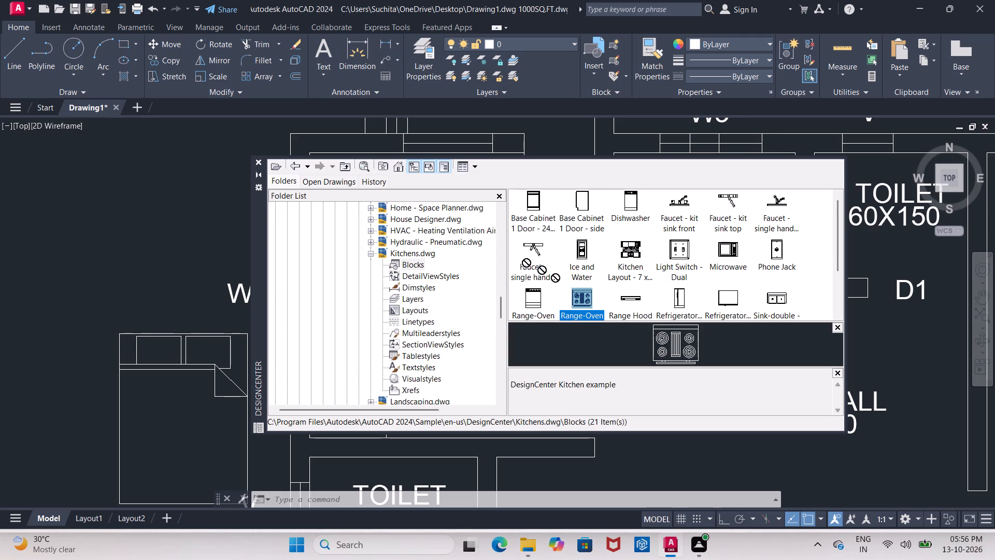
left_click_drag(521, 260, 72, 224)
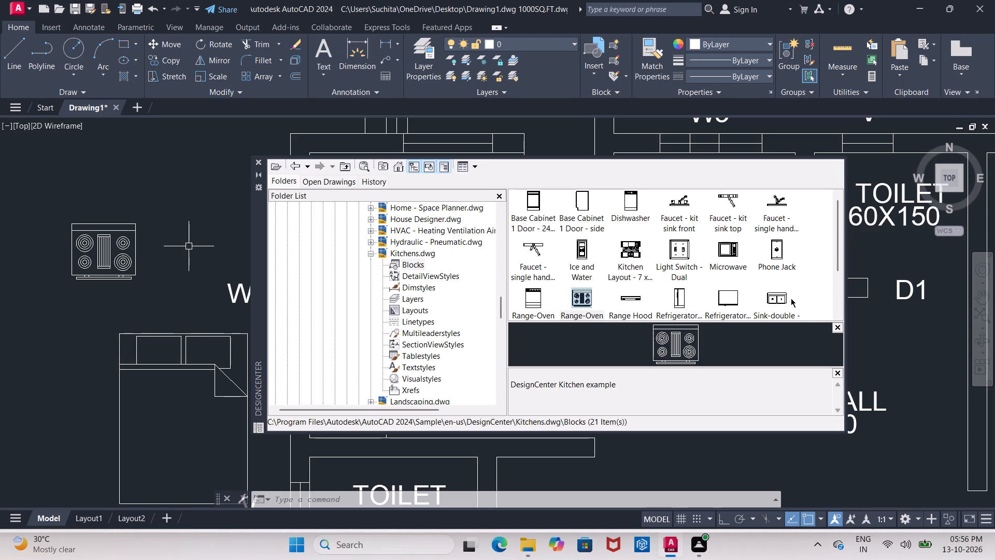
Insert the Sink-double top-view block from Kitchens.dwg just below the range-oven.
left_click_drag(773, 296, 87, 288)
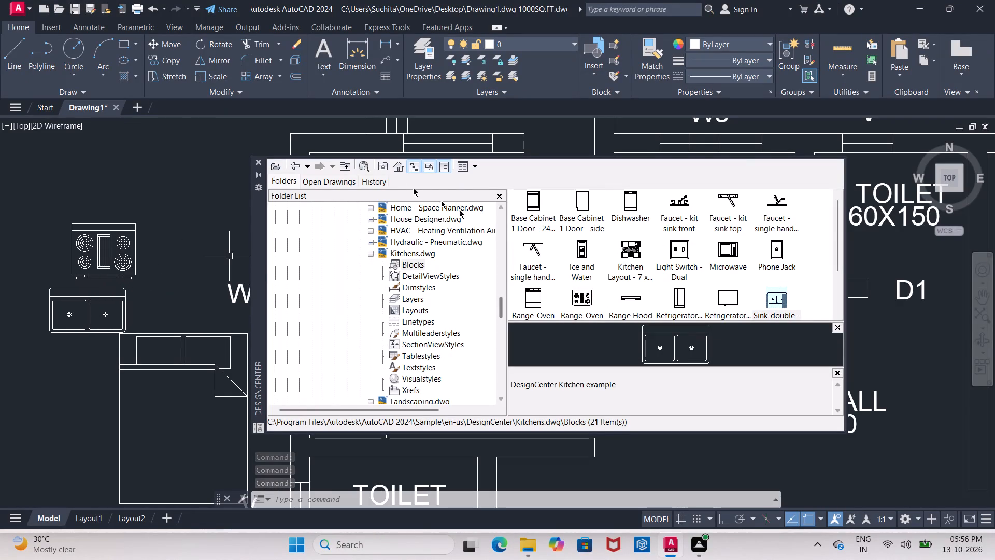
Insert the Sofa - Roundback Loveseat 5 ft. block from Home - Space Planner.dwg above the range-oven.
left_click(300, 165)
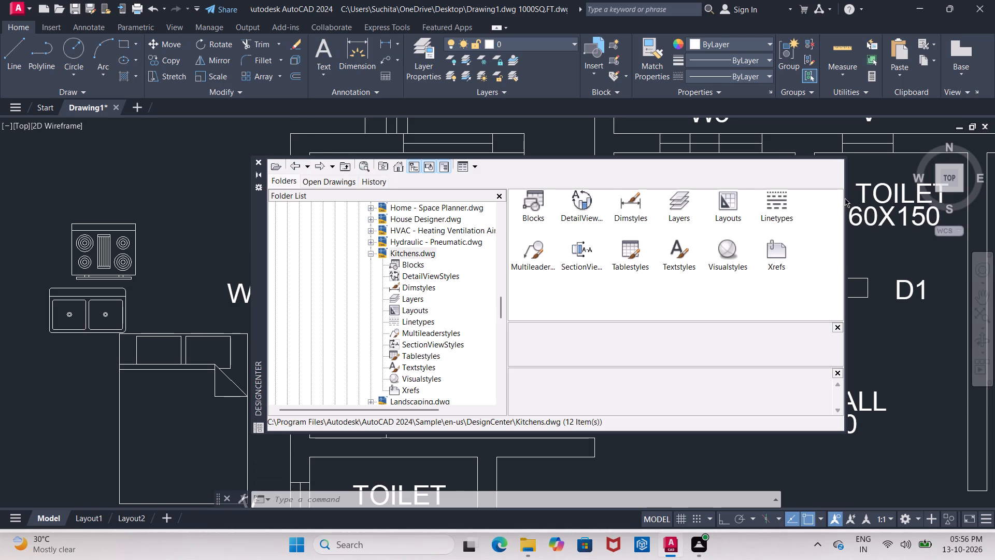
left_click(299, 167)
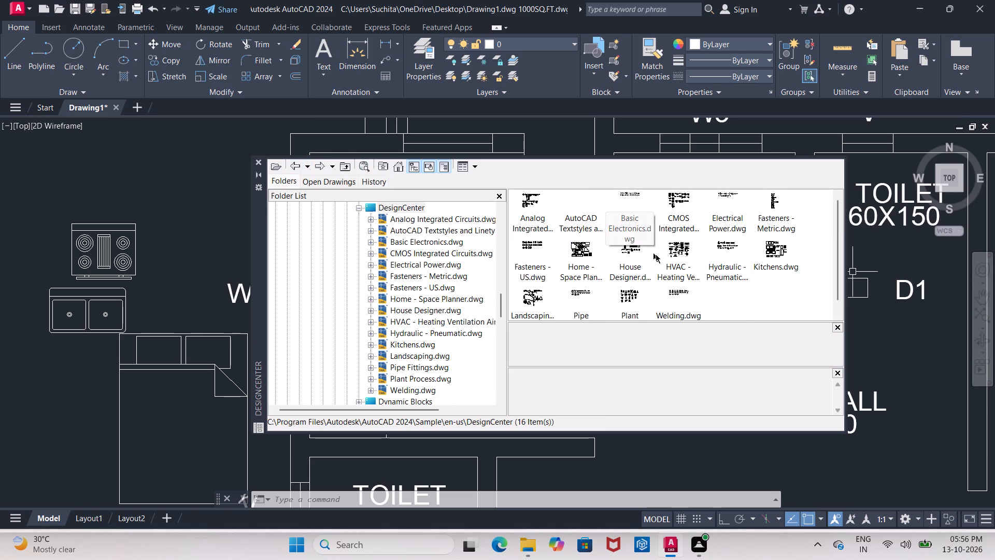
double_click(589, 250)
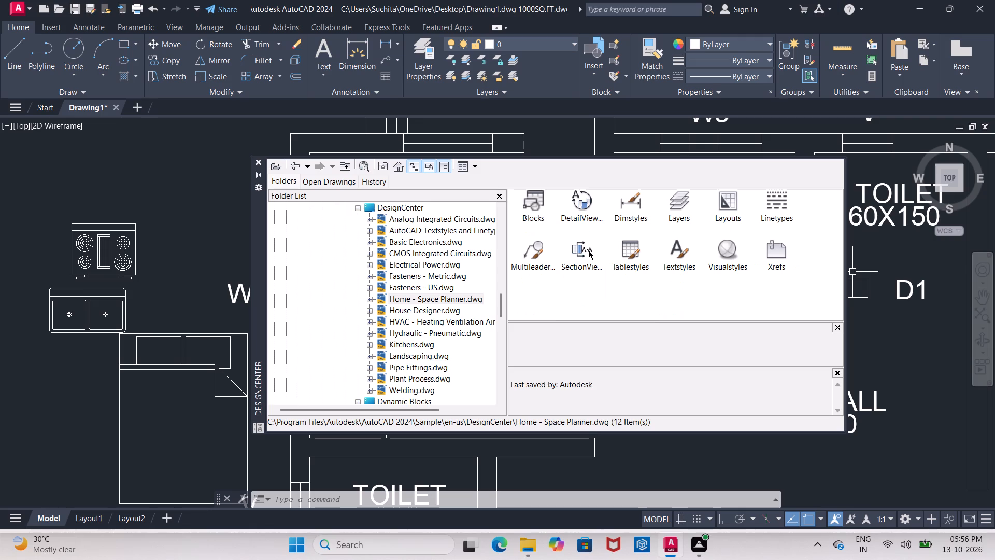
double_click(535, 195)
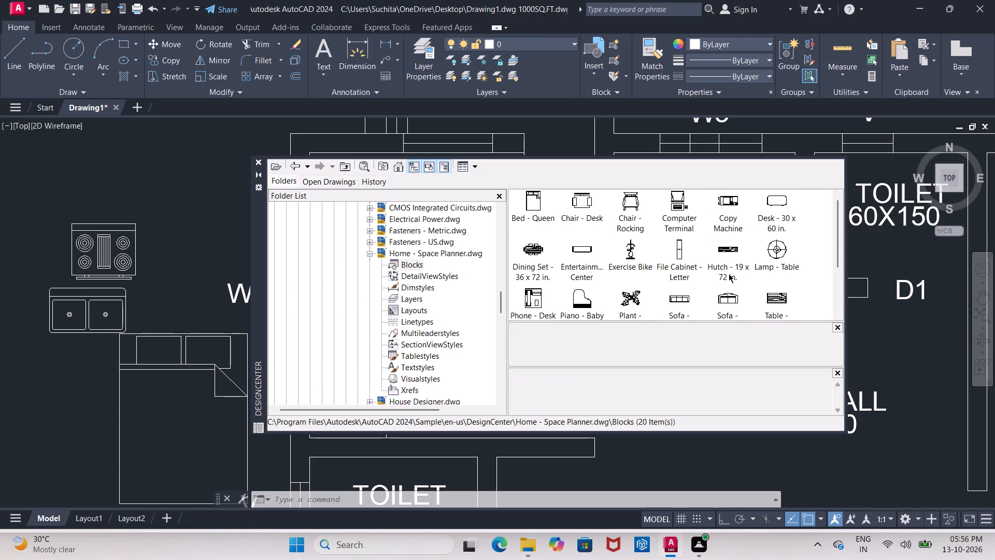
scroll(729, 274, "down", 1)
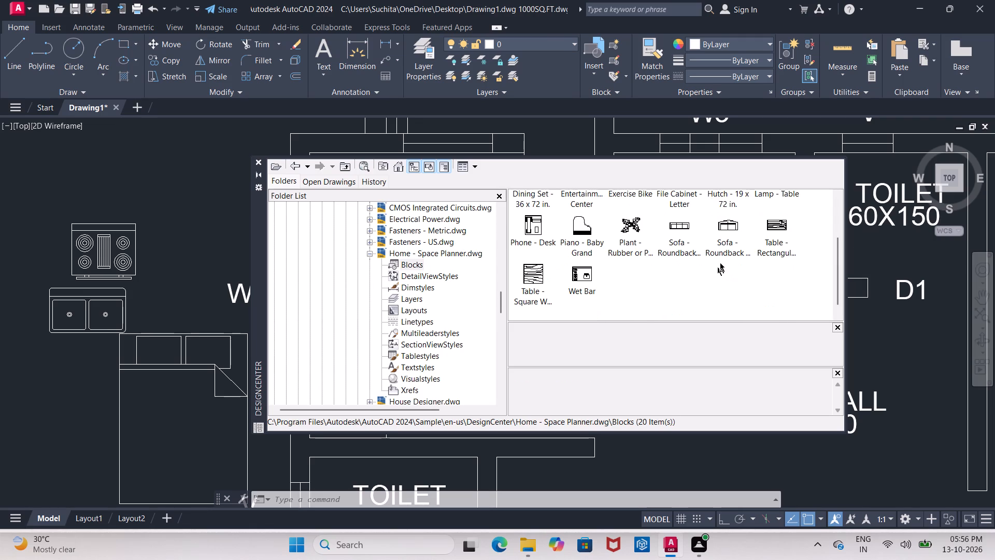
left_click(678, 226)
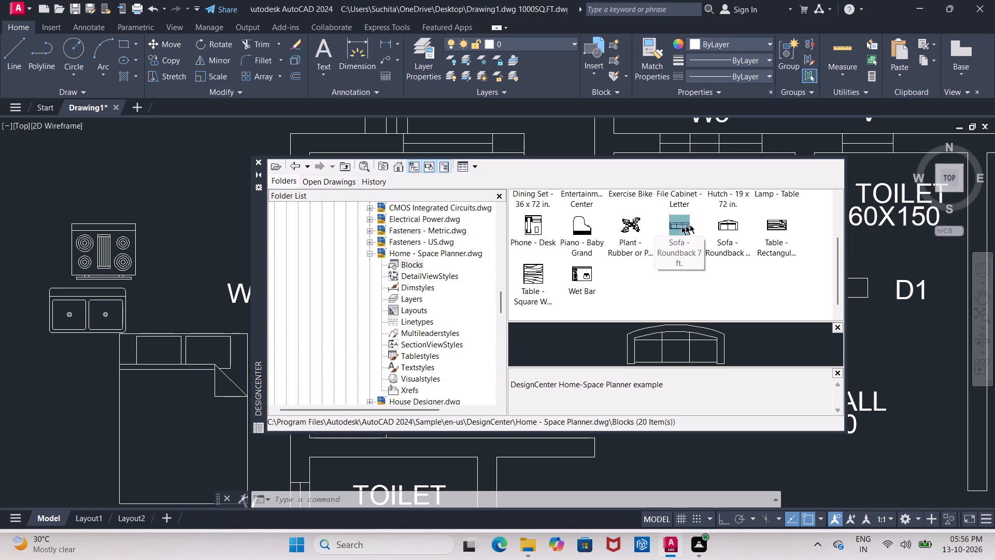
left_click(728, 222)
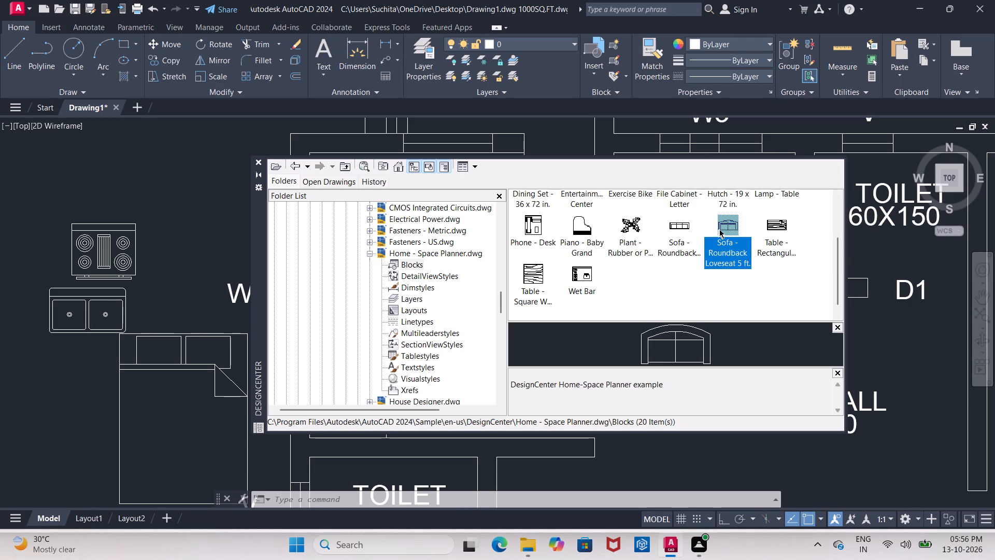
left_click_drag(726, 229, 291, 141)
left_click_drag(291, 141, 78, 169)
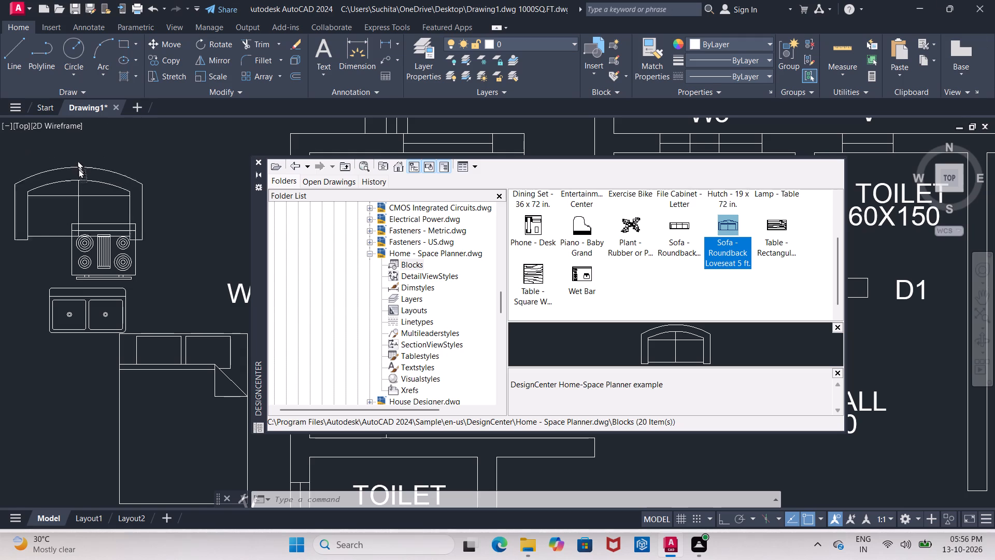
left_click_drag(78, 169, 117, 131)
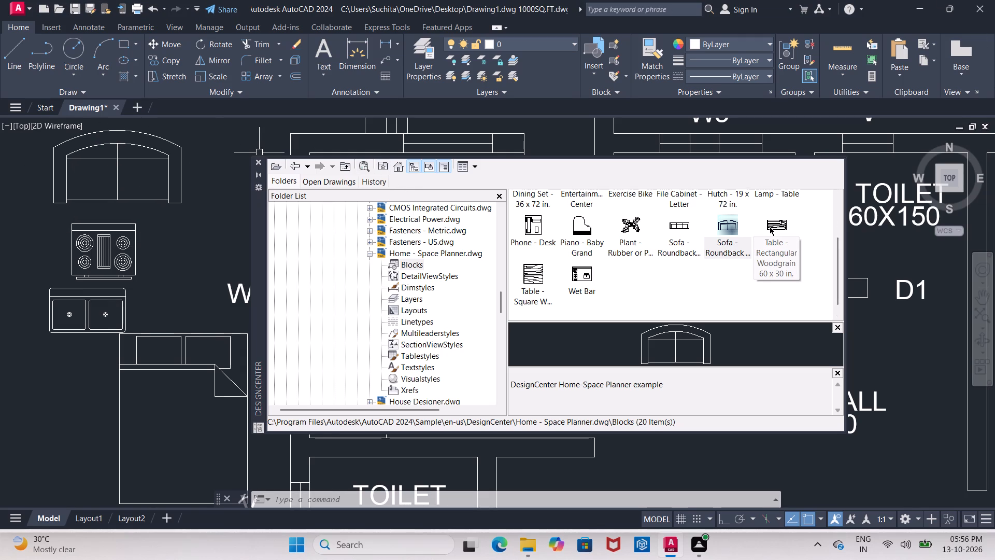
Insert the square woodgrain table block from Home - Space Planner.dwg beside the range-oven, above the bed.
left_click_drag(535, 273, 171, 211)
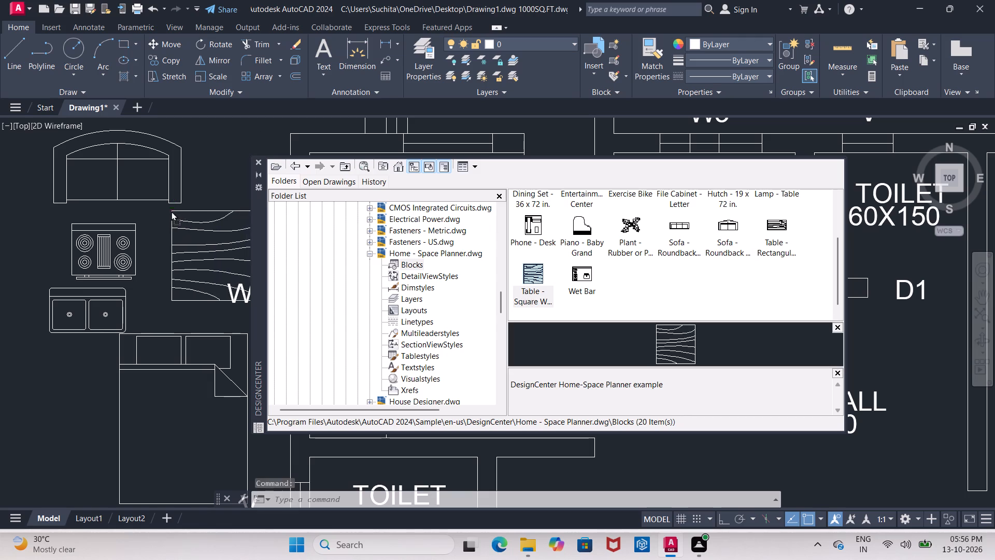
left_click_drag(171, 211, 133, 216)
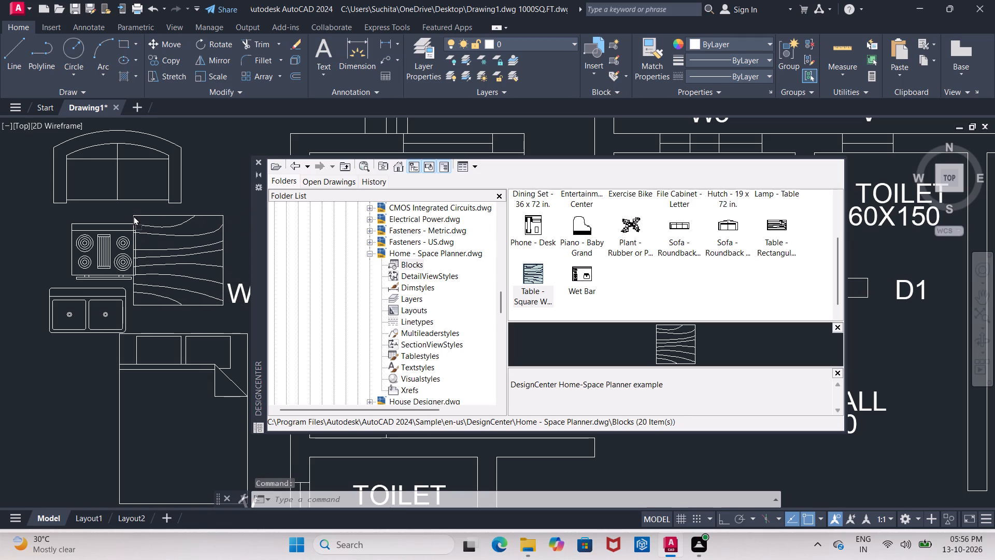
left_click_drag(133, 216, 139, 213)
Insert the Dining Set - 36 x 72 in. block from Home - Space Planner.dwg to the west of the queen bed.
scroll(668, 241, "up", 1)
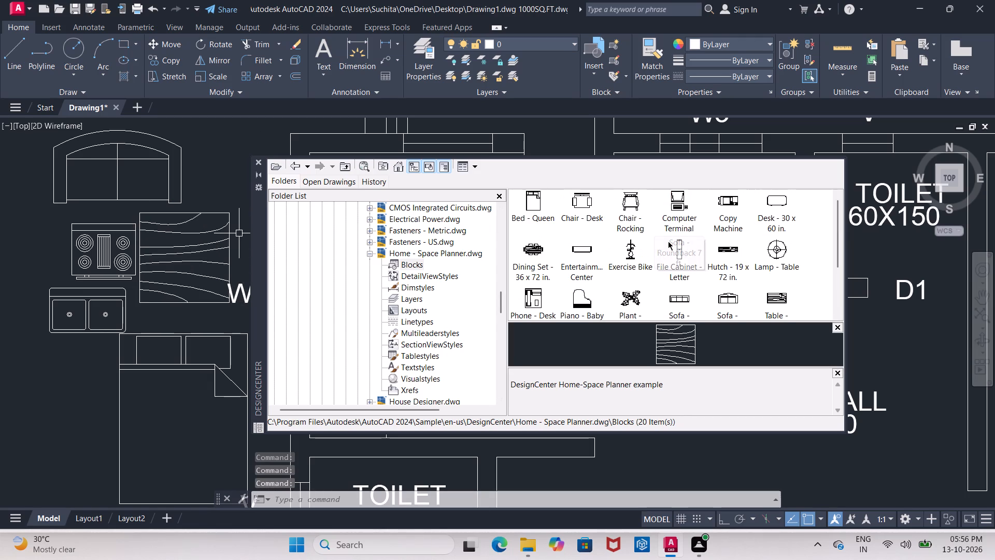
scroll(668, 241, "up", 2)
left_click_drag(538, 248, 13, 388)
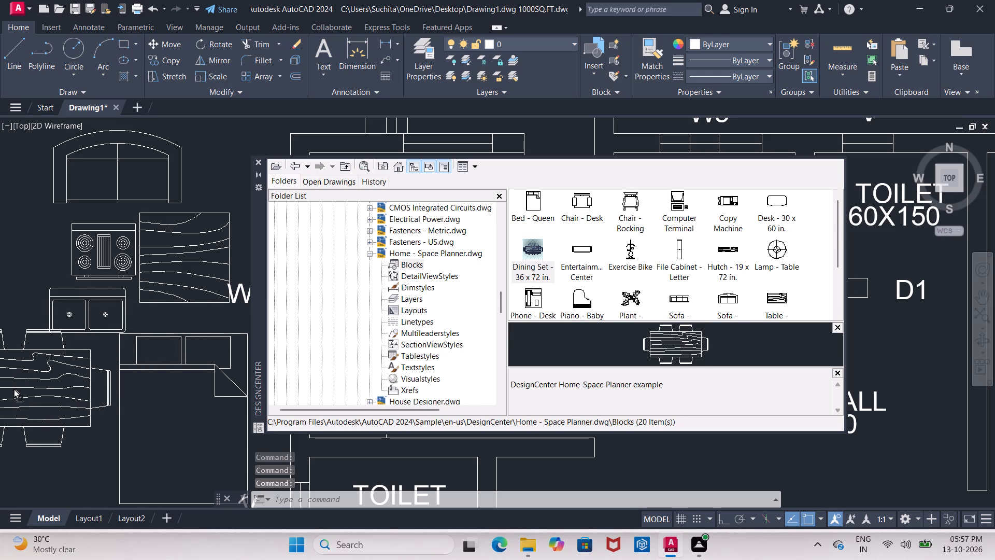
left_click_drag(13, 388, 0, 400)
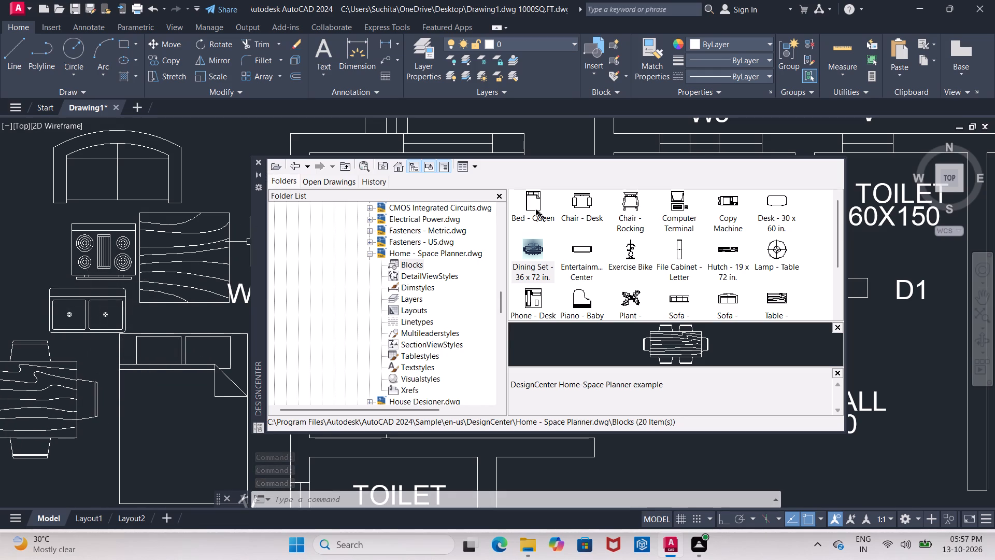
Insert the Toilet - top block from House Designer.dwg west of the range-oven and close DesignCenter.
scroll(582, 221, "down", 1)
scroll(582, 223, "up", 1)
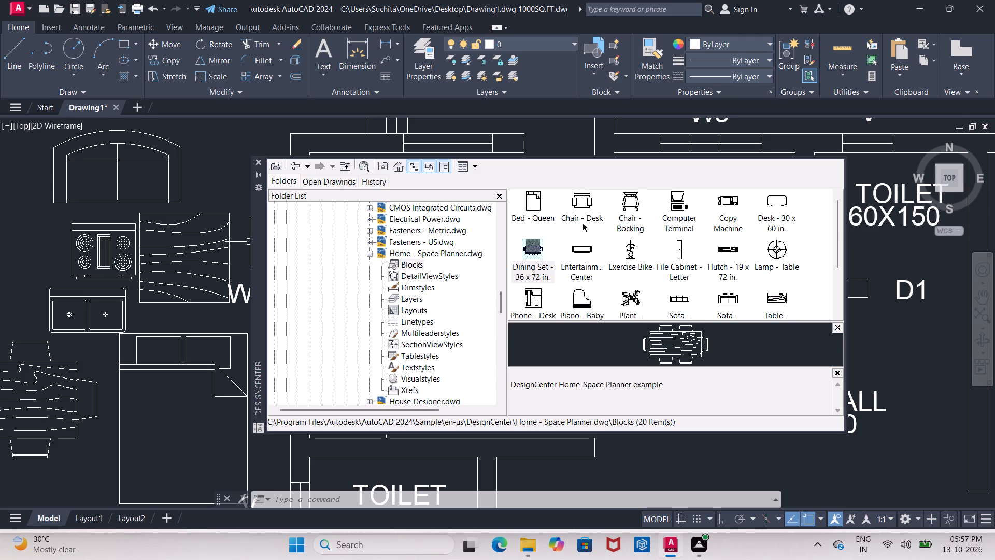
left_click(298, 171)
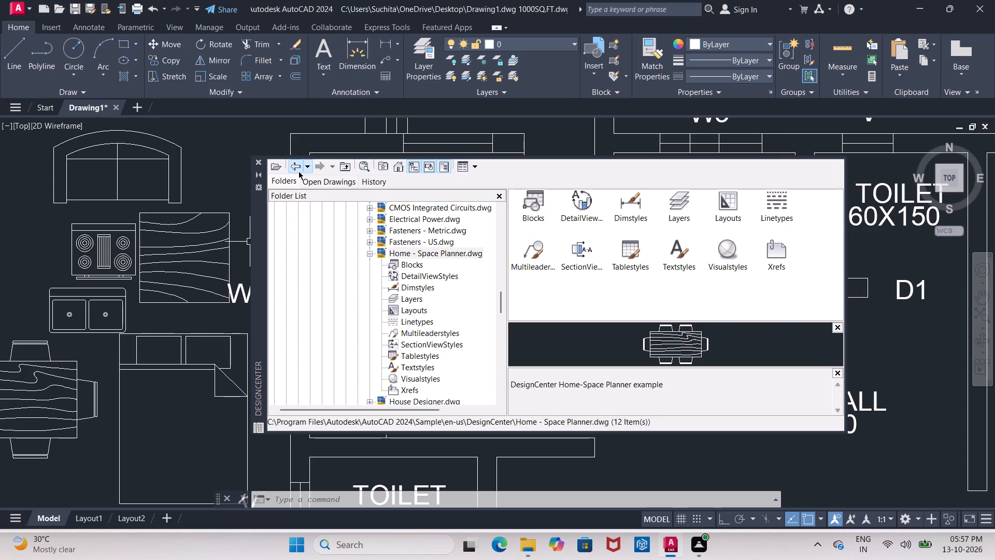
left_click(294, 163)
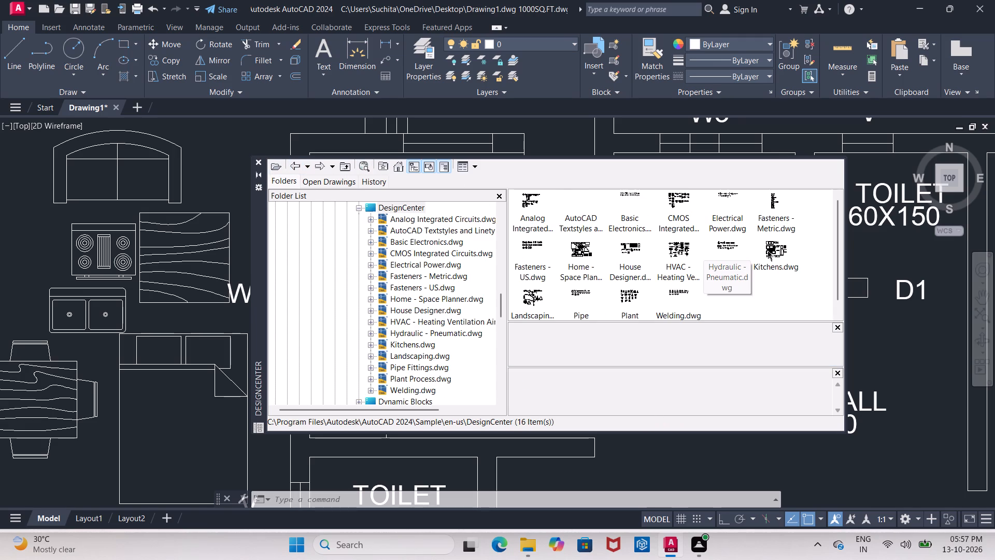
double_click(626, 250)
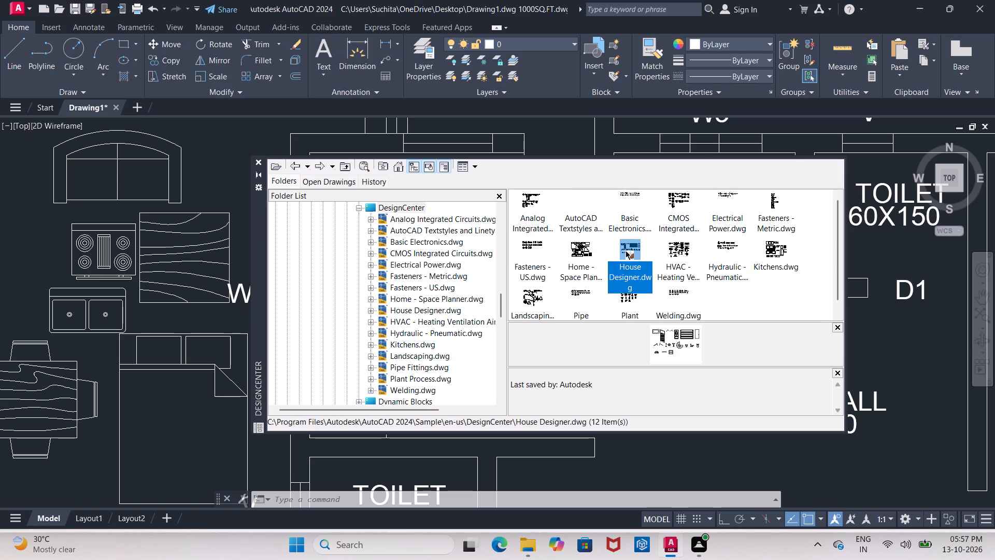
double_click(531, 202)
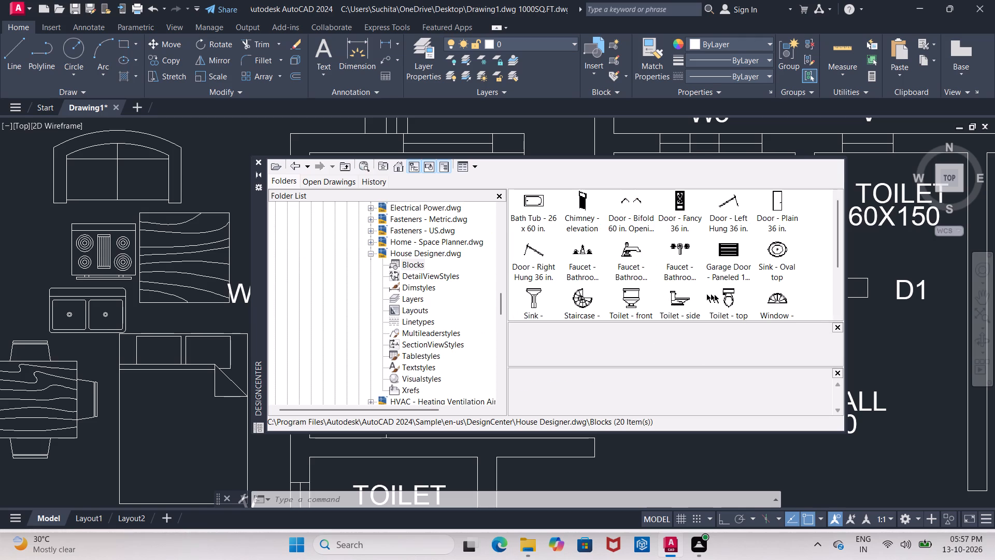
left_click_drag(732, 296, 89, 331)
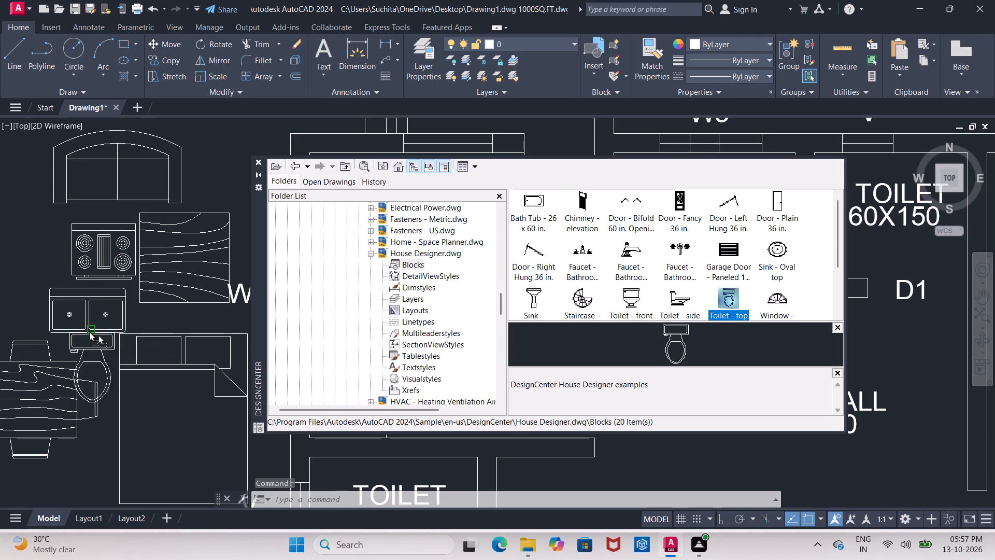
left_click_drag(89, 331, 23, 237)
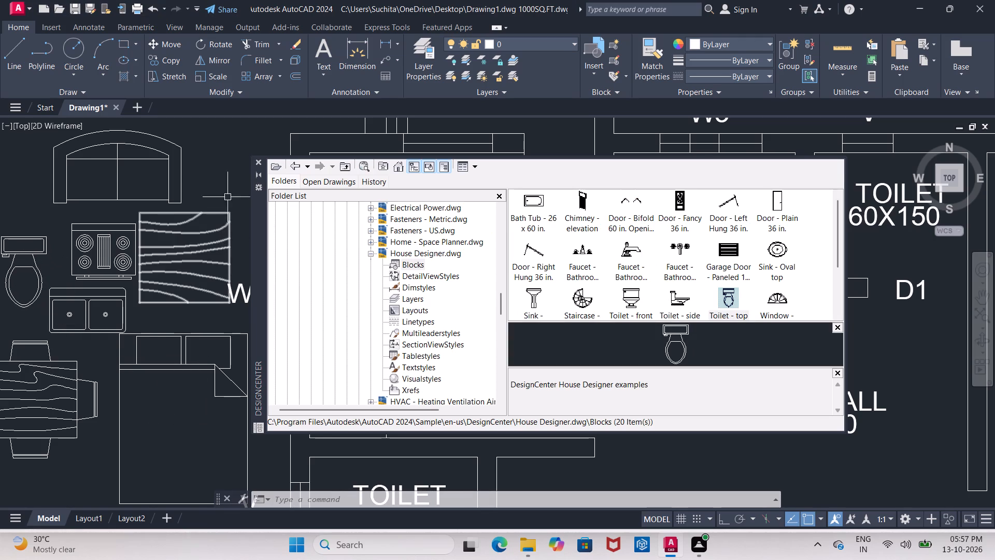
left_click(260, 162)
Move the queen bed block from beside the plan into the 340X420 bedroom.
scroll(264, 167, "down", 1)
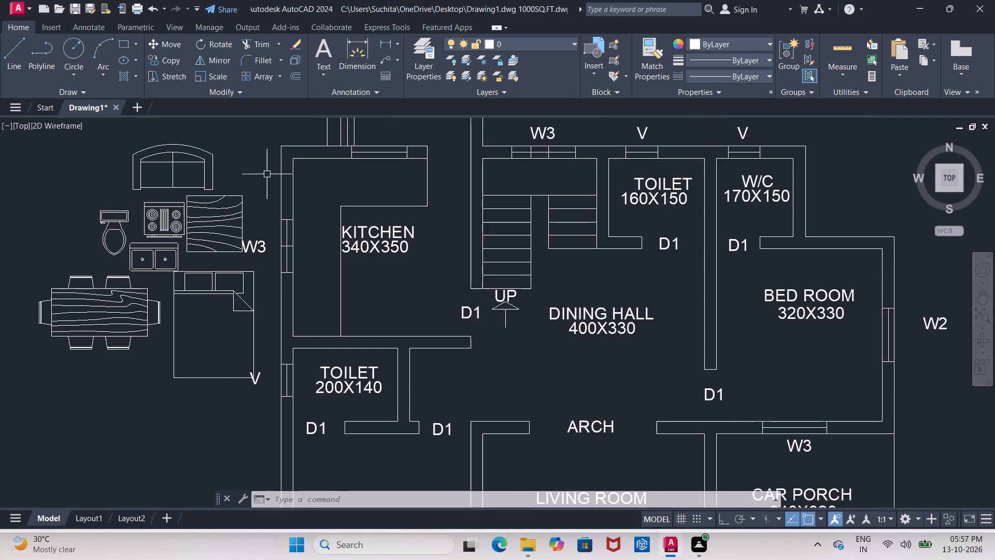
scroll(267, 177, "down", 1)
scroll(246, 240, "up", 1)
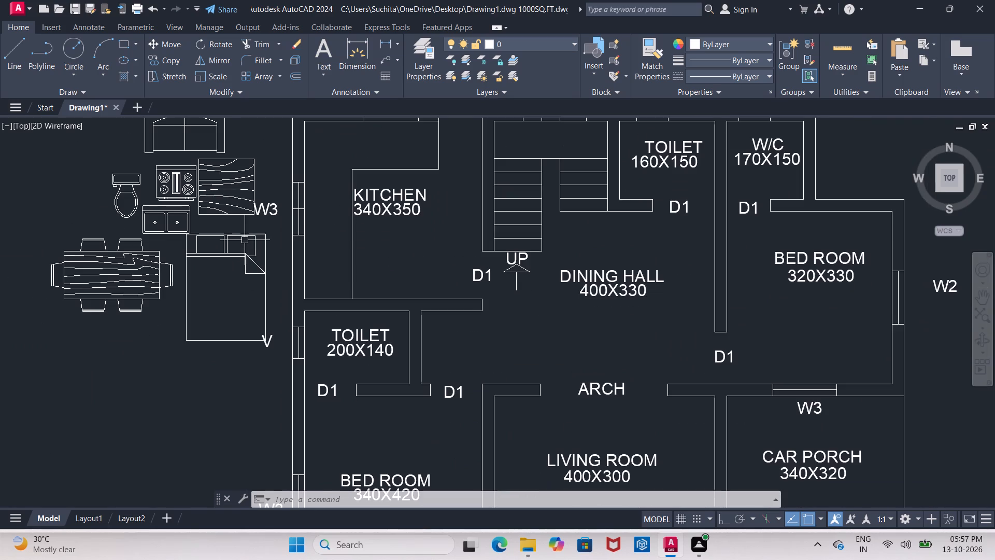
left_click(244, 236)
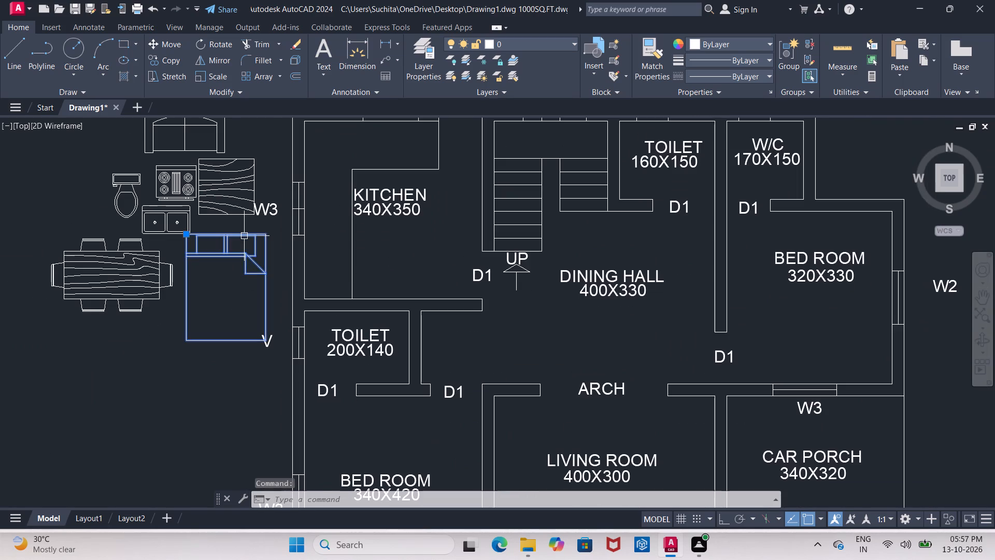
left_click(164, 46)
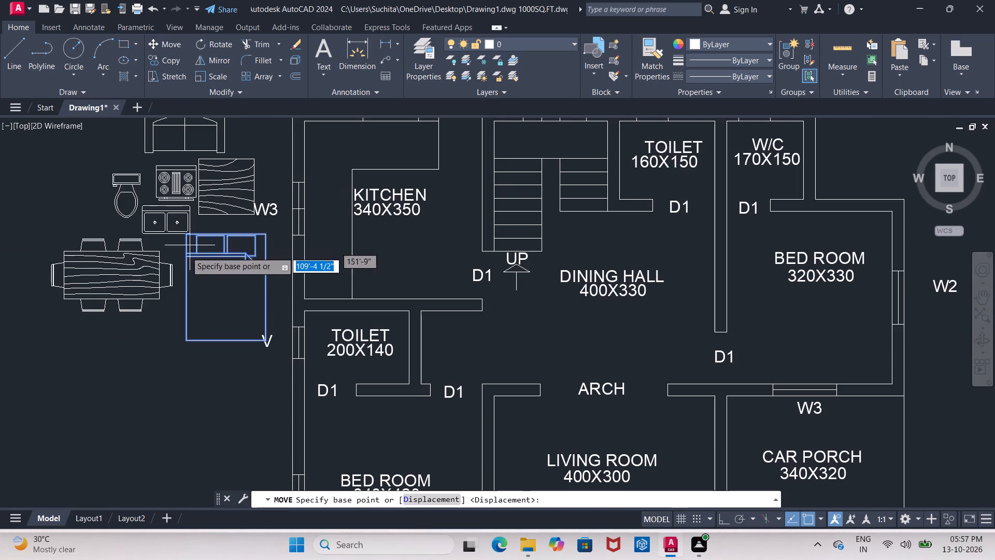
left_click(215, 289)
middle_click_drag(446, 462, 457, 287)
scroll(439, 437, "down", 1)
scroll(472, 340, "up", 1)
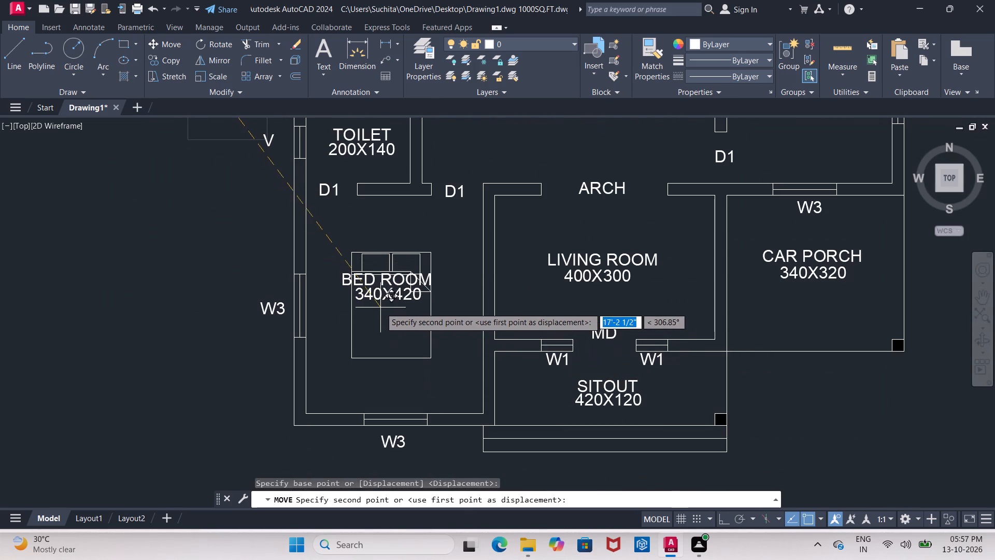
left_click(380, 307)
key("Escape")
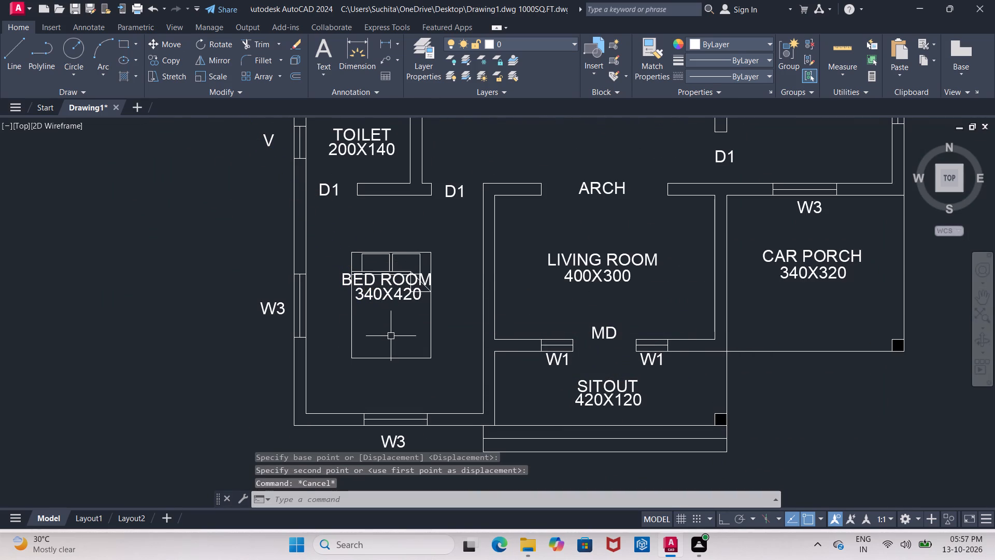
Rotate the bed in the 340X420 bedroom 180° about its northeast corner, with Ortho on.
left_click(402, 253)
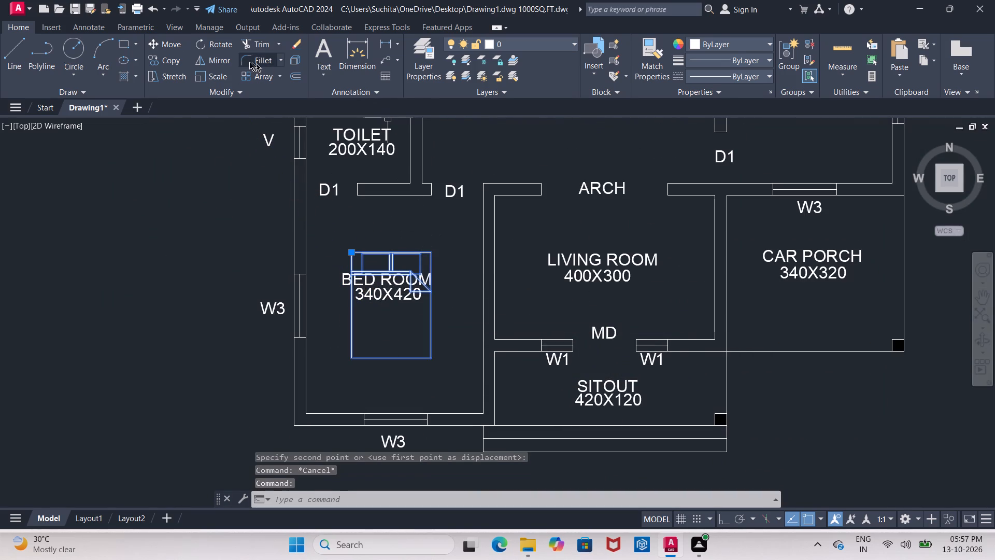
left_click(223, 49)
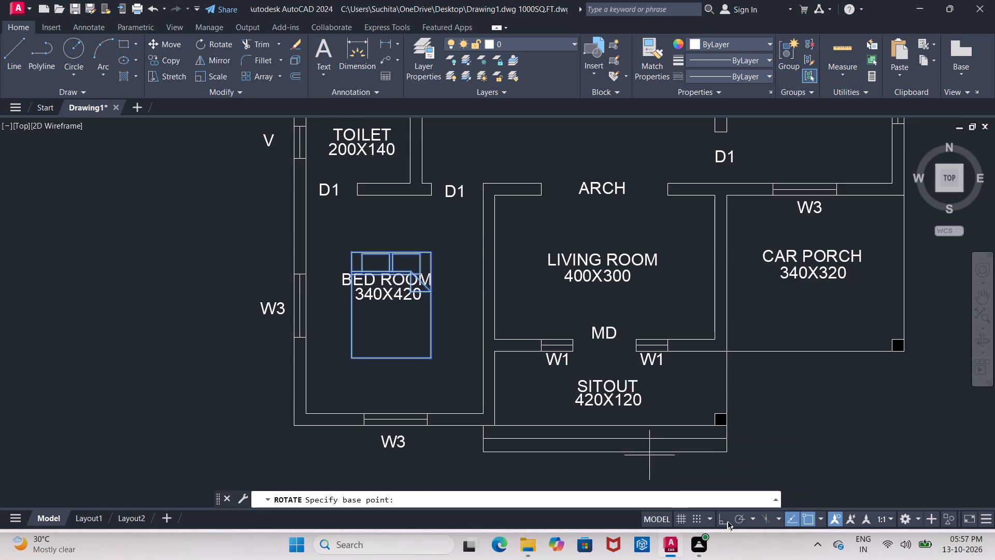
left_click(728, 521)
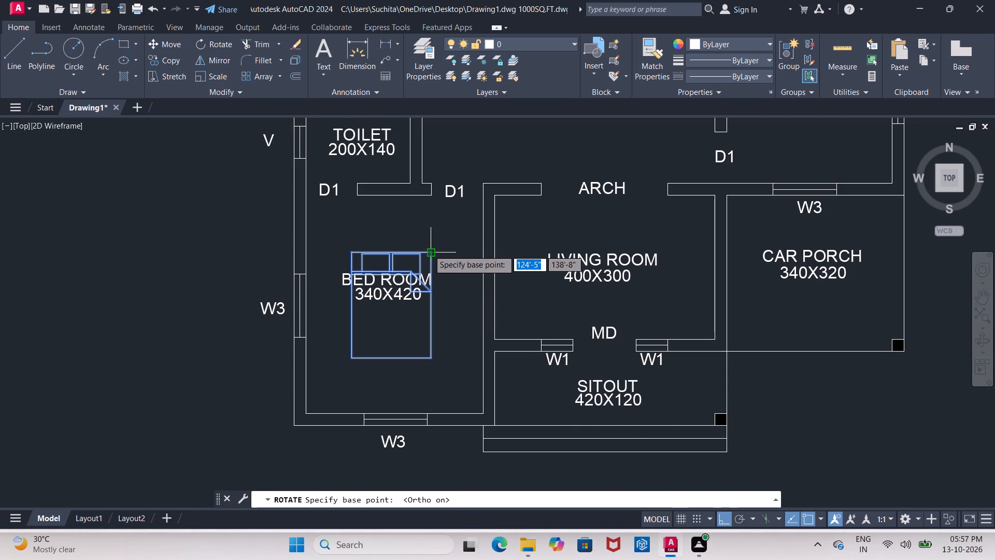
left_click(429, 250)
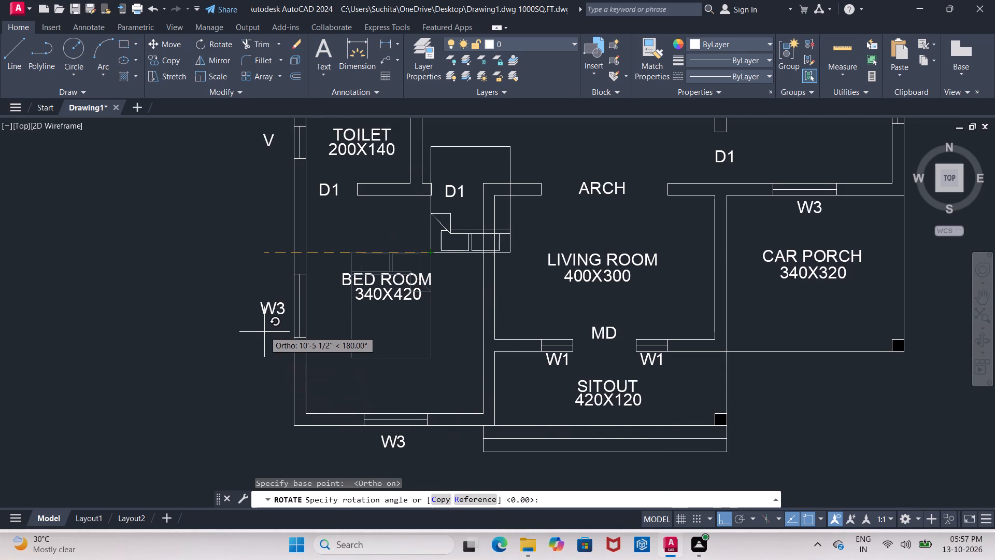
left_click(279, 293)
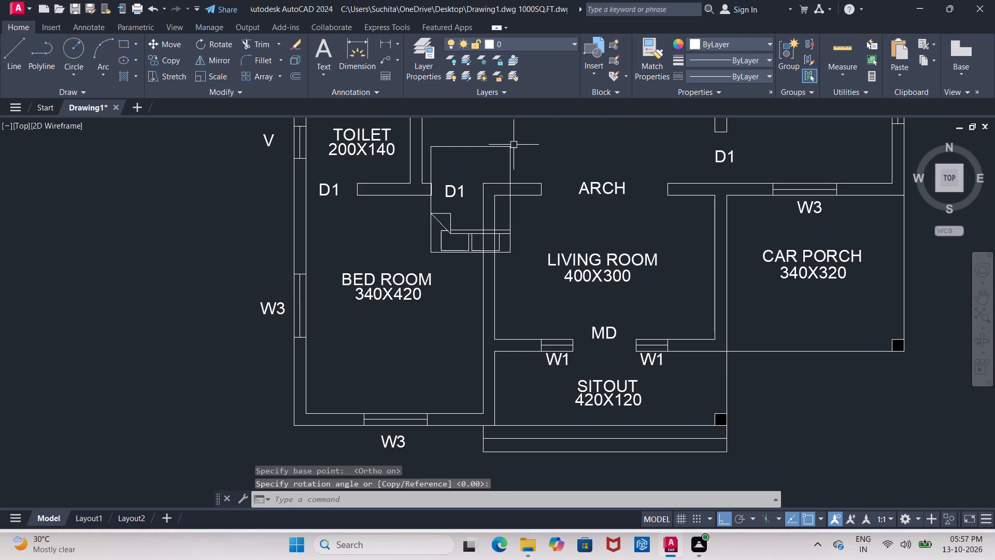
Move the rotated bed with Ortho off so its headboard sits against the 340X420 bedroom's south wall at window W3.
left_click(513, 145)
left_click(179, 42)
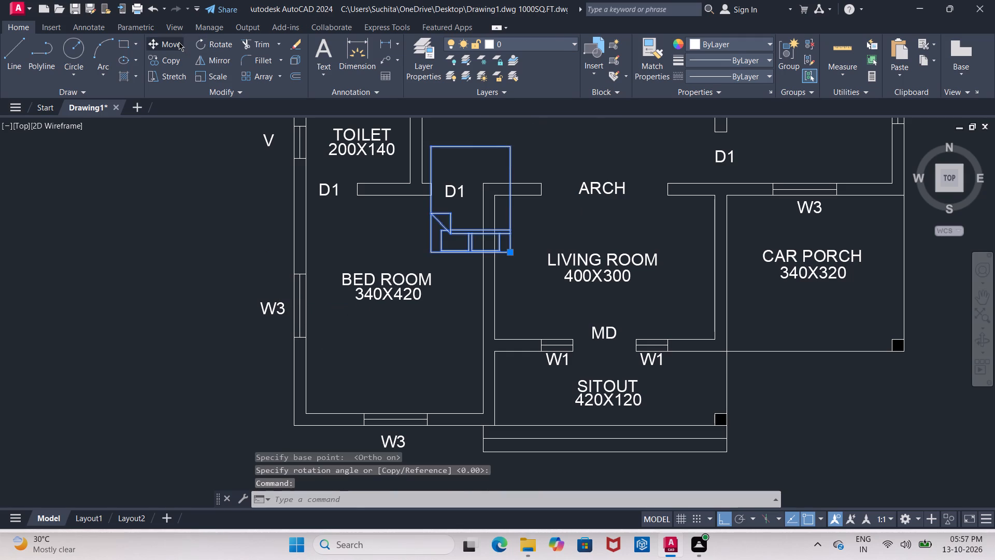
left_click(465, 169)
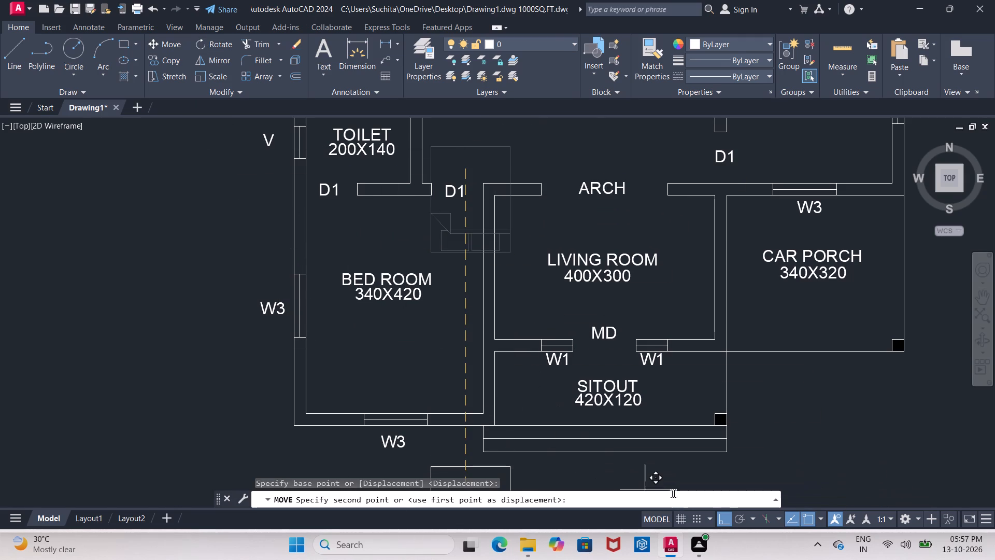
left_click(730, 520)
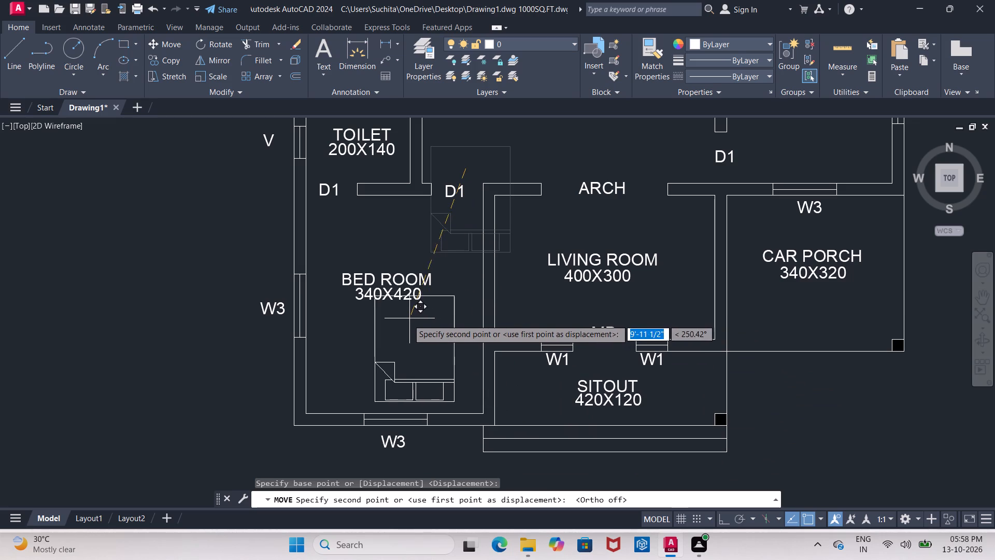
middle_click_drag(401, 324, 402, 321)
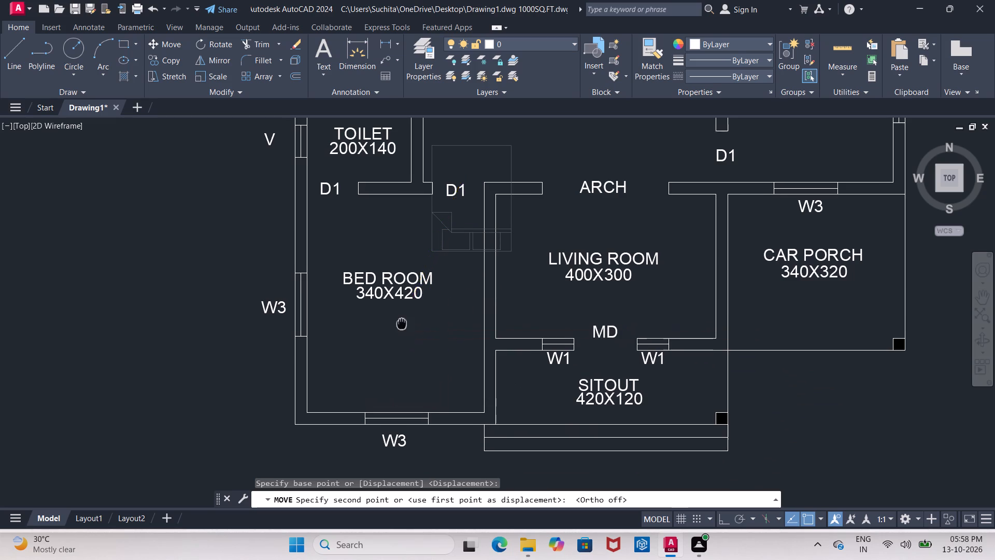
middle_click_drag(402, 321, 420, 268)
scroll(416, 269, "up", 3)
scroll(416, 261, "down", 1)
middle_click_drag(416, 261, 407, 213)
middle_click(407, 213)
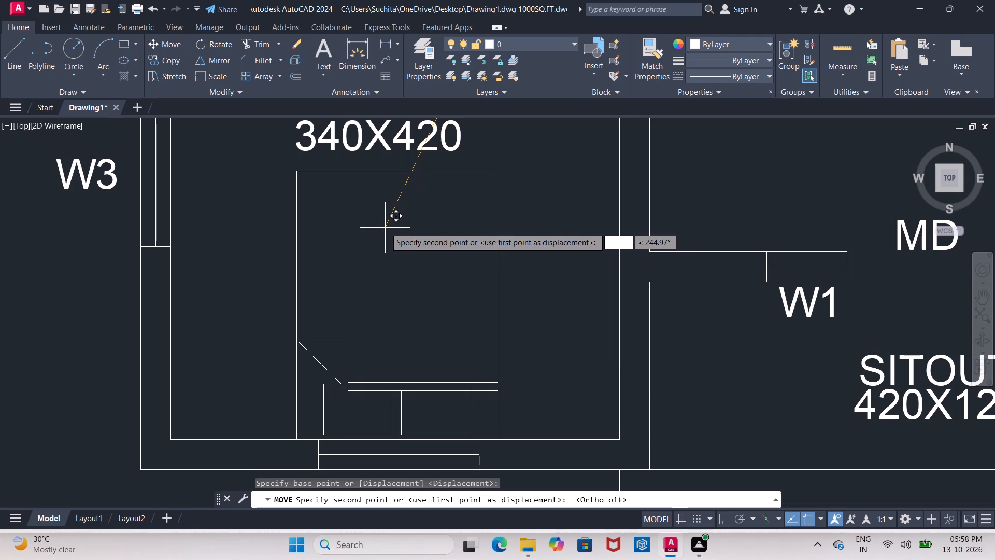
left_click(385, 228)
scroll(395, 243, "down", 1)
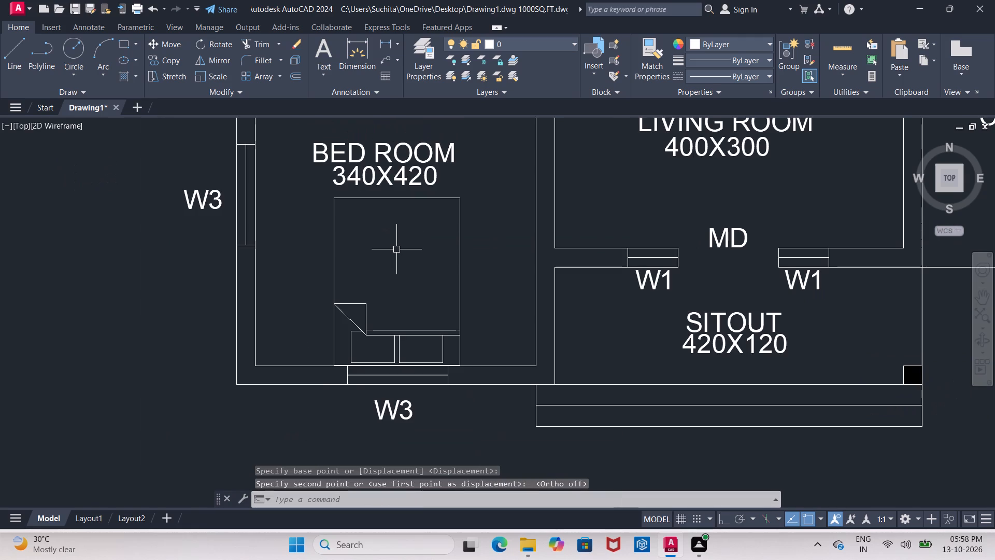
middle_click_drag(397, 249, 380, 240)
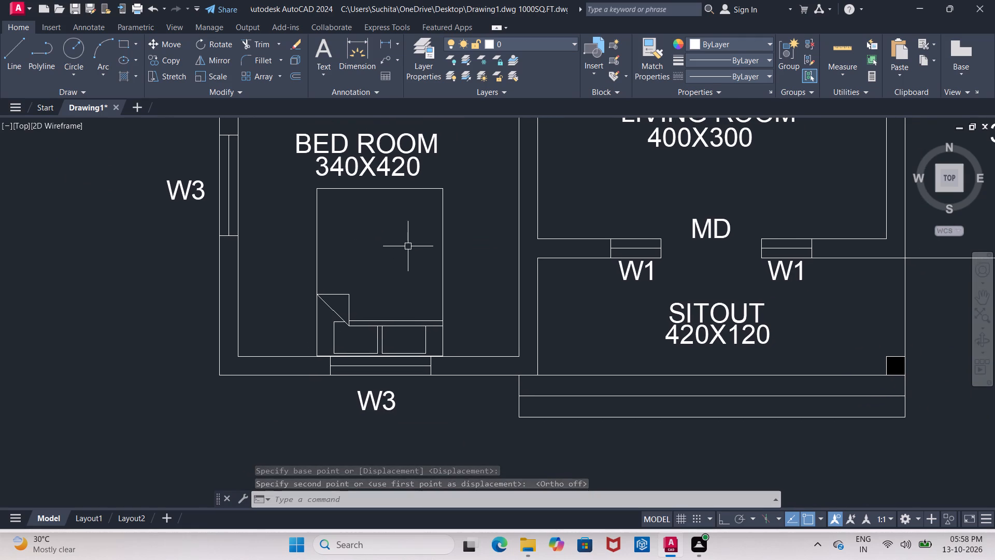
Copy the bed from the 340X420 bedroom into the 320X330 bedroom.
left_click(442, 280)
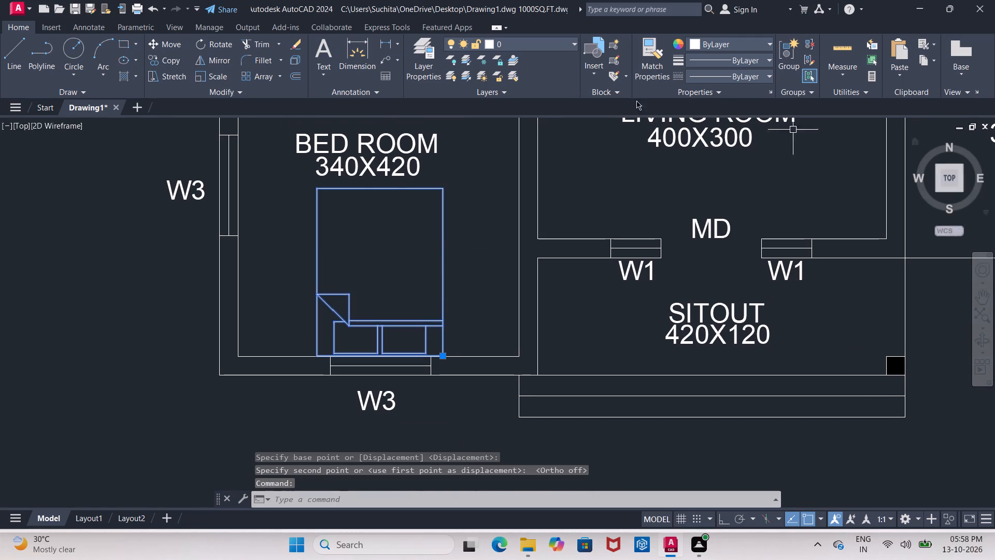
left_click(164, 60)
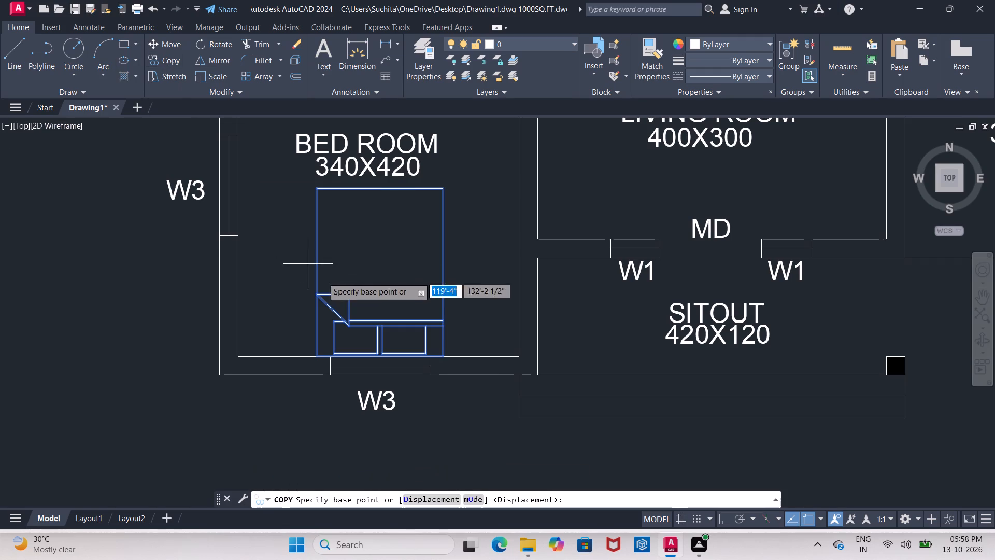
left_click(362, 268)
middle_click_drag(577, 258, 489, 307)
scroll(577, 258, "down", 1)
scroll(489, 309, "down", 2)
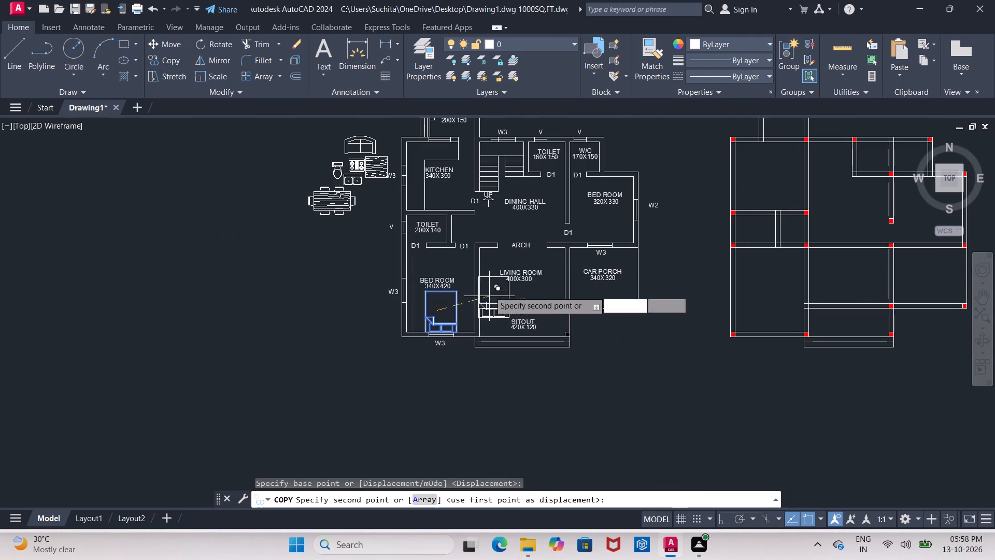
middle_click_drag(536, 233, 371, 260)
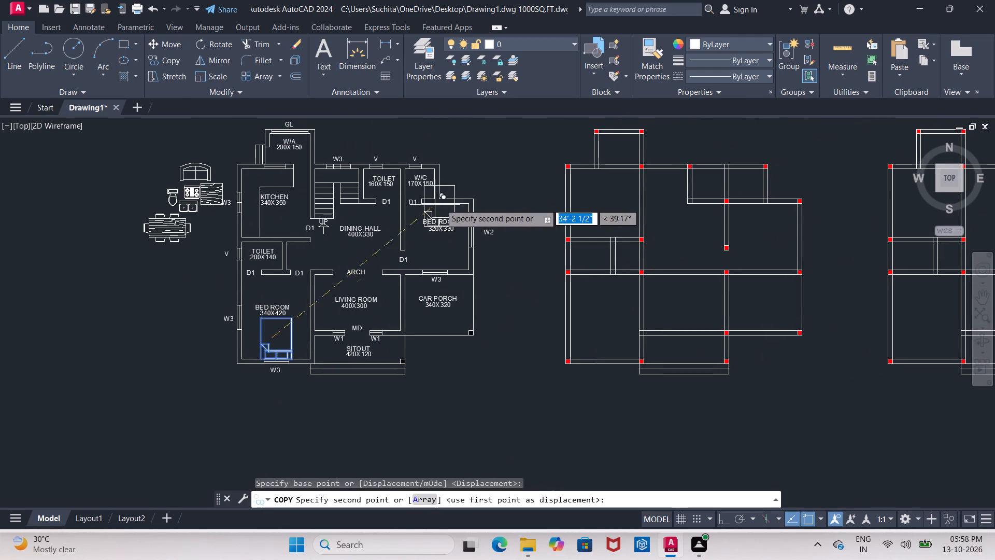
scroll(437, 237, "up", 2)
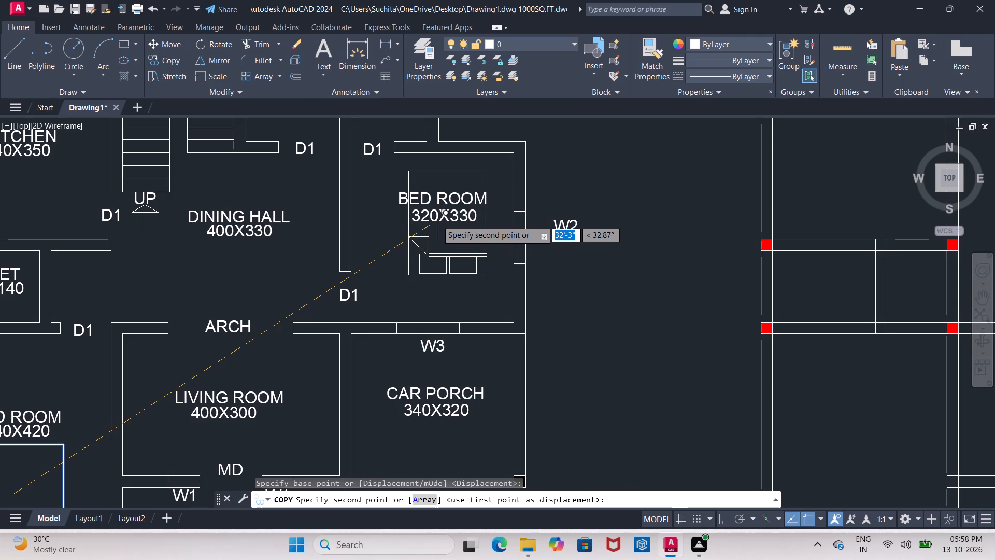
left_click(437, 220)
key("Escape")
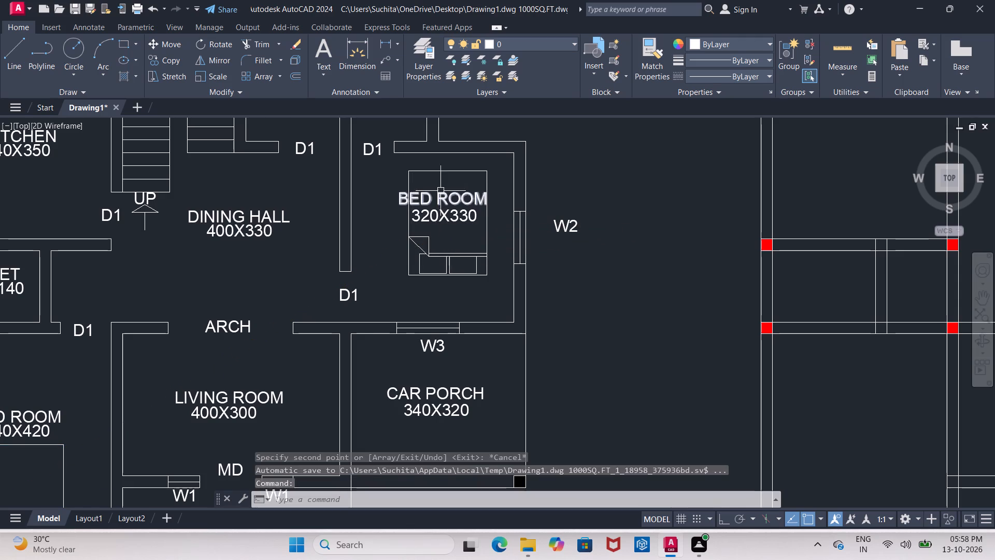
Rotate the copied bed in the 320X330 bedroom 90° about its southwest corner, with Ortho on.
left_click(442, 170)
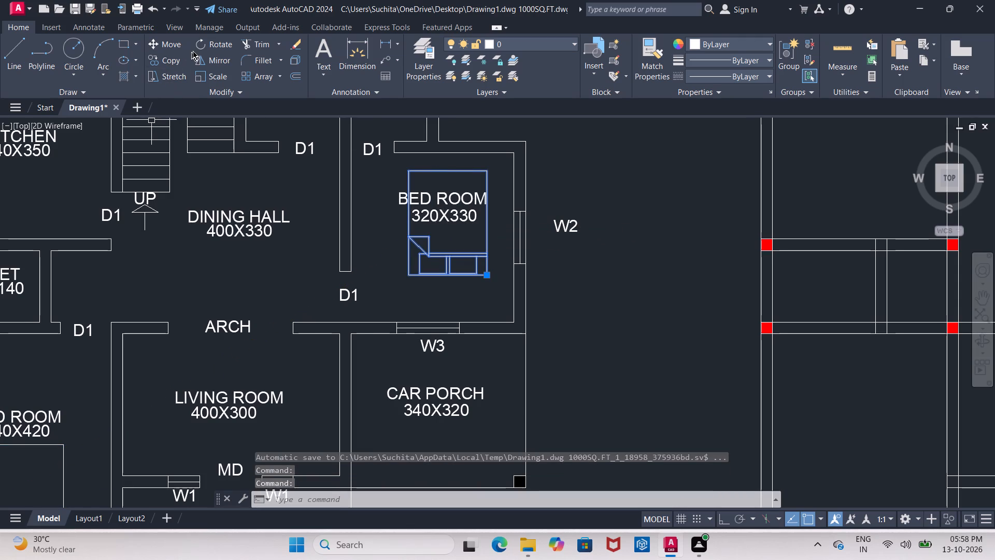
left_click(195, 48)
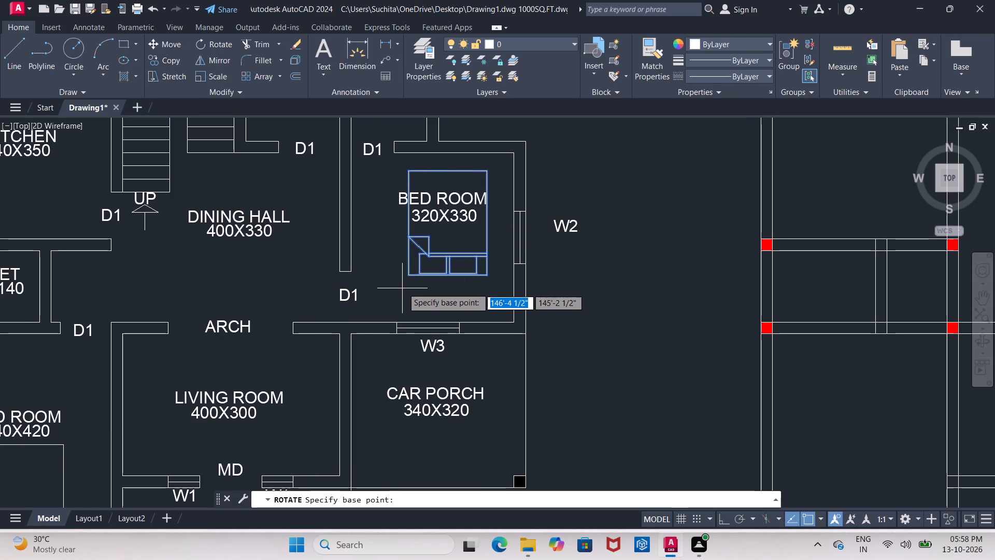
left_click(406, 279)
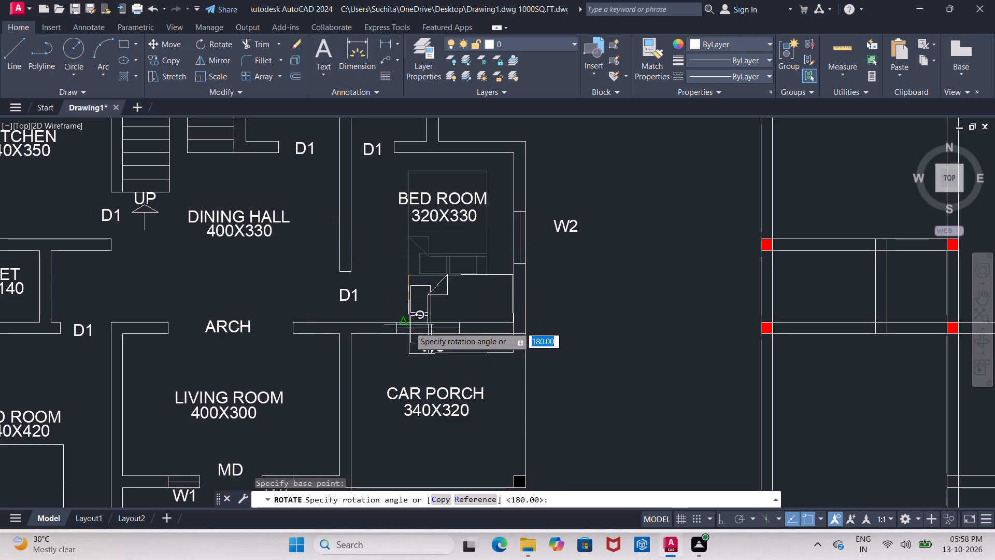
left_click(719, 521)
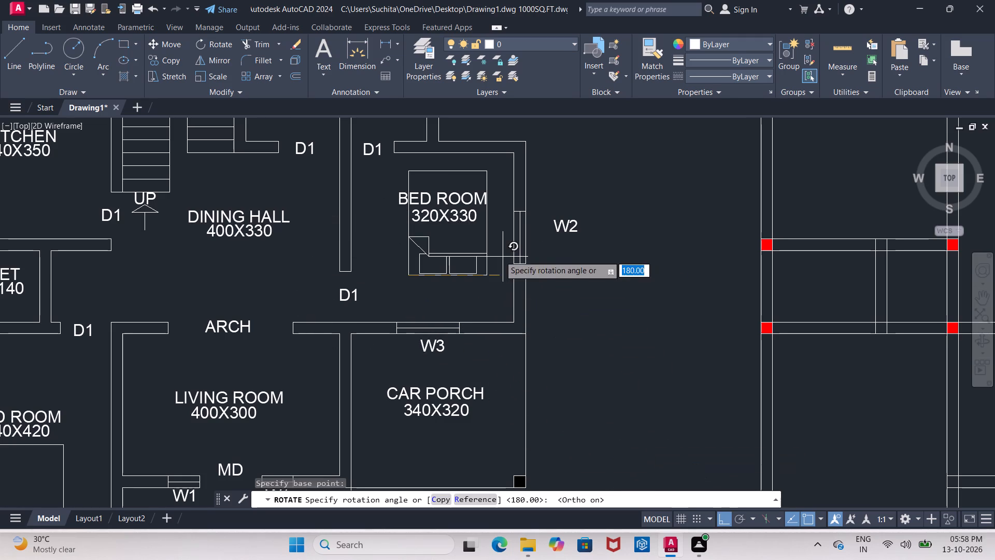
left_click(379, 217)
key("Escape")
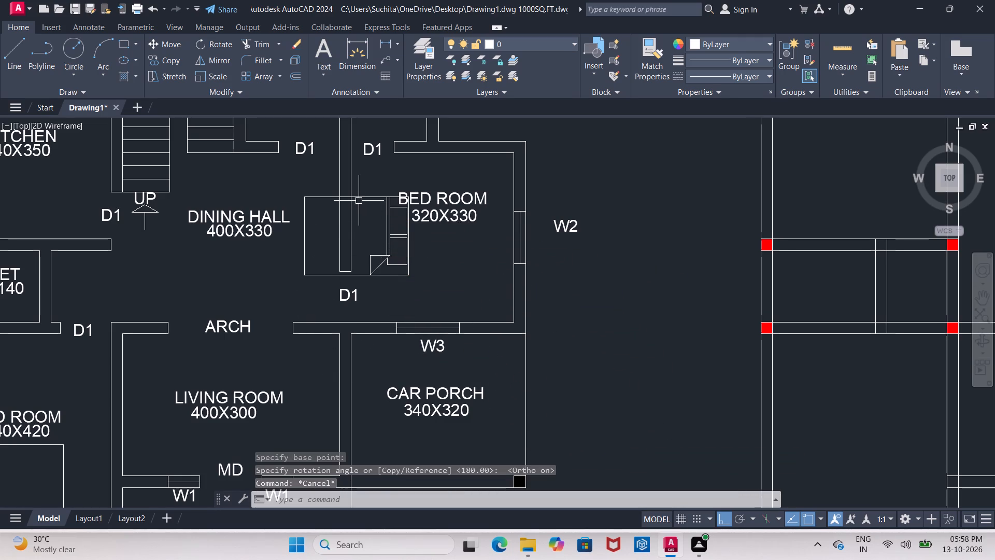
Move the copied bed east so its headboard sits against the 320X330 bedroom's east wall at window W2.
left_click(360, 198)
left_click(161, 46)
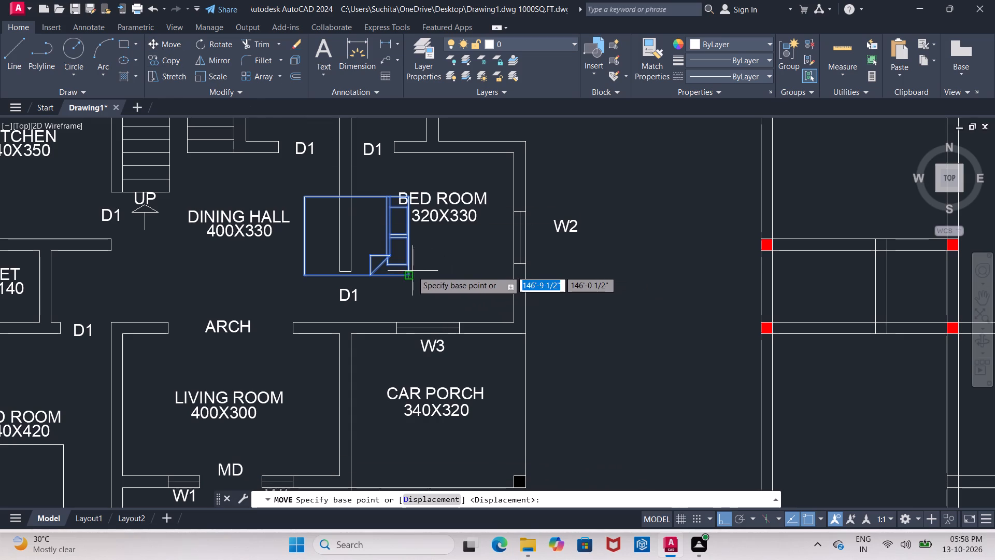
left_click(409, 239)
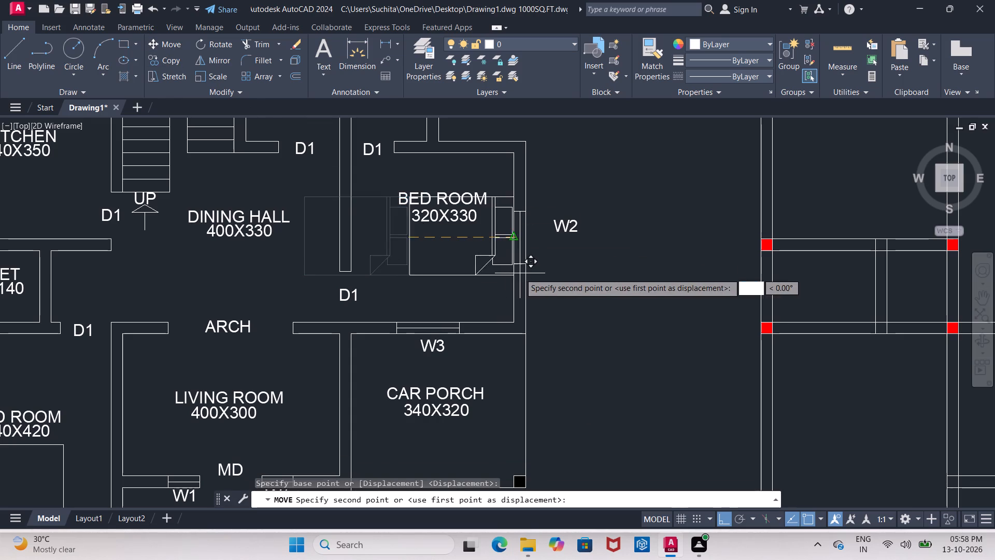
scroll(520, 273, "up", 1)
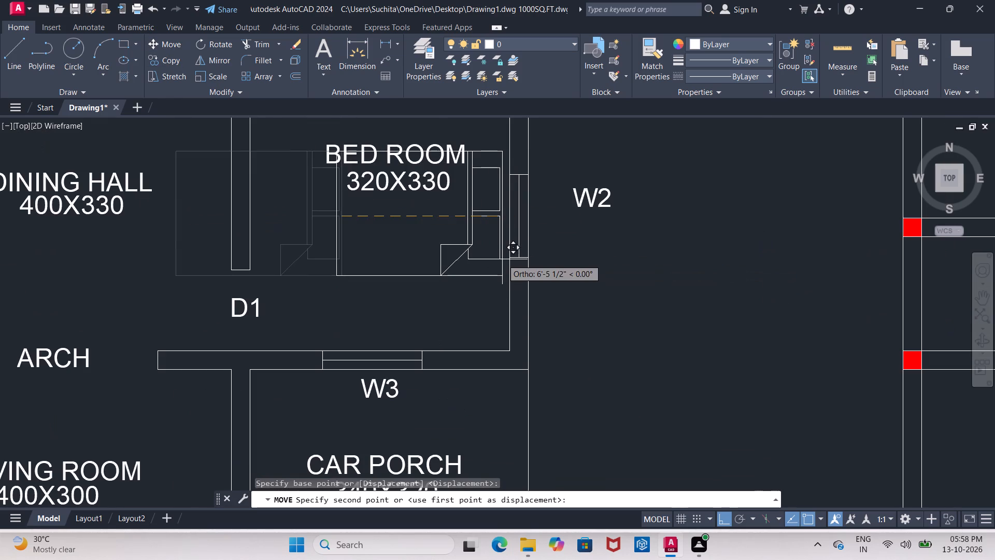
scroll(504, 261, "up", 1)
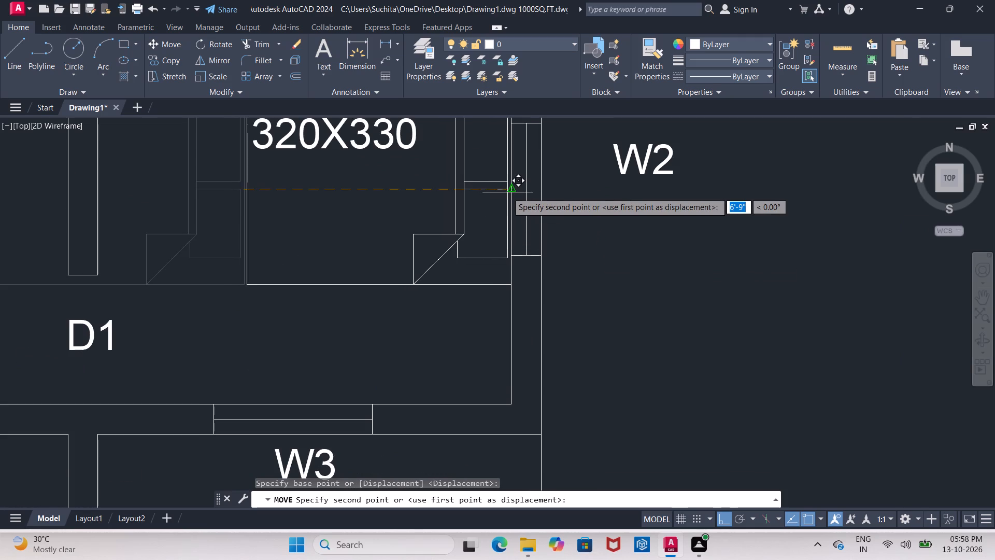
left_click(508, 192)
scroll(510, 273, "down", 1)
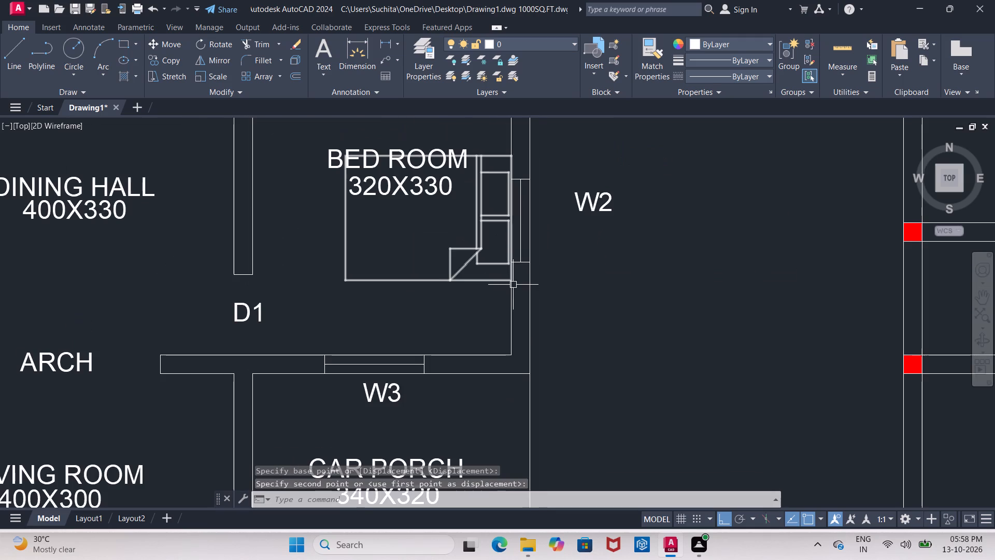
middle_click_drag(513, 285, 514, 406)
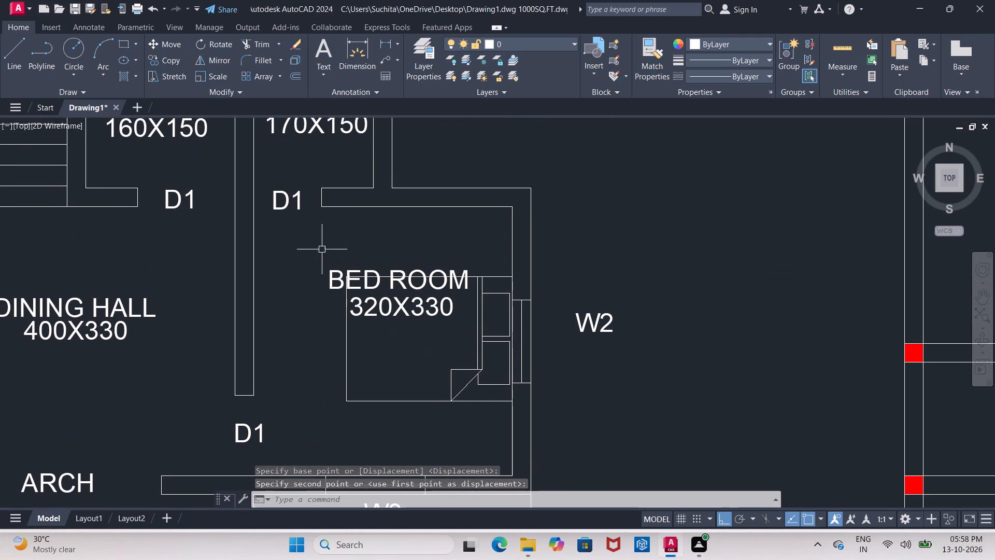
Move the BED ROOM 320X330 label north so it clears the bed, staying inside the room.
left_click(322, 249)
left_click(476, 340)
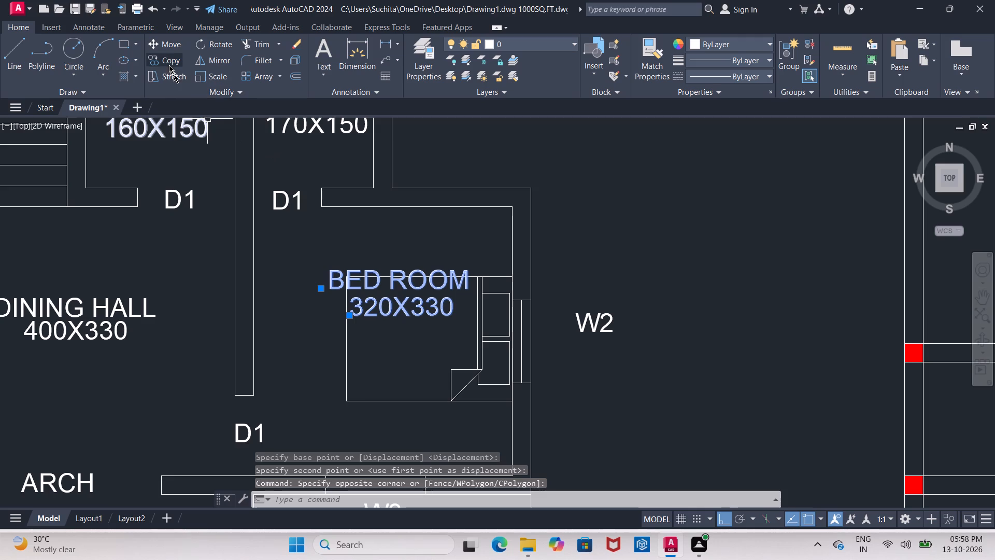
left_click(167, 47)
left_click(396, 280)
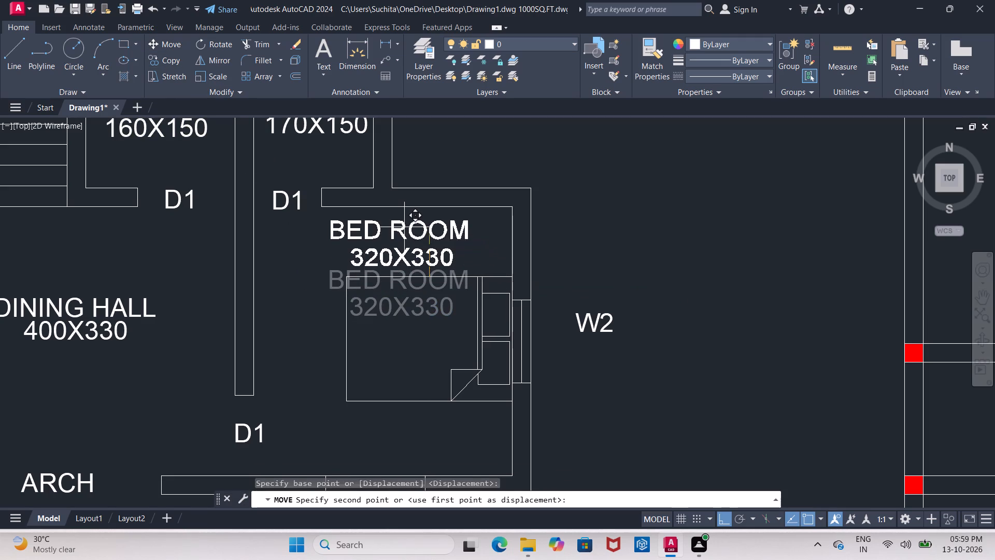
left_click(404, 227)
Move the DINING HALL 400X330 label about 1'-9" north to free the middle of the hall.
scroll(409, 249, "down", 2)
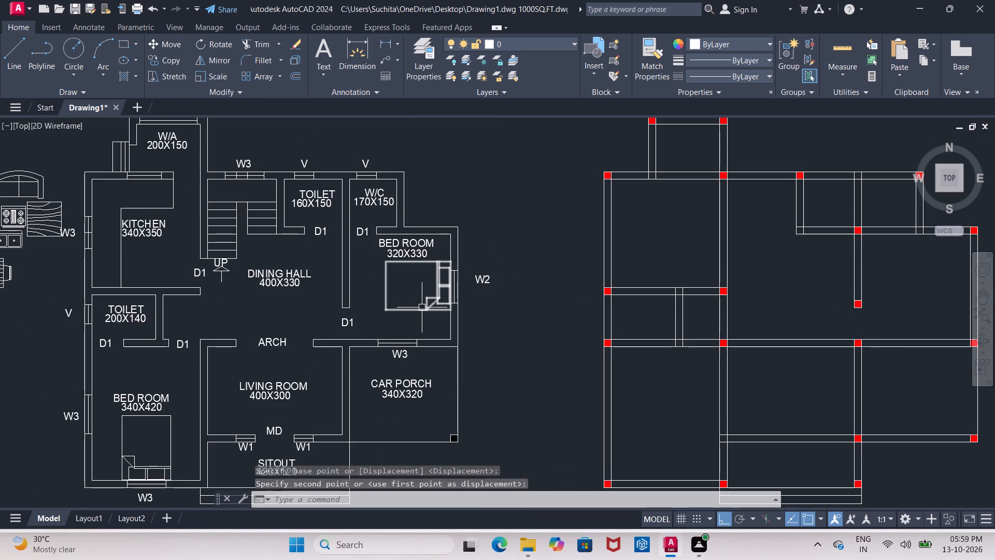
middle_click_drag(453, 305, 469, 264)
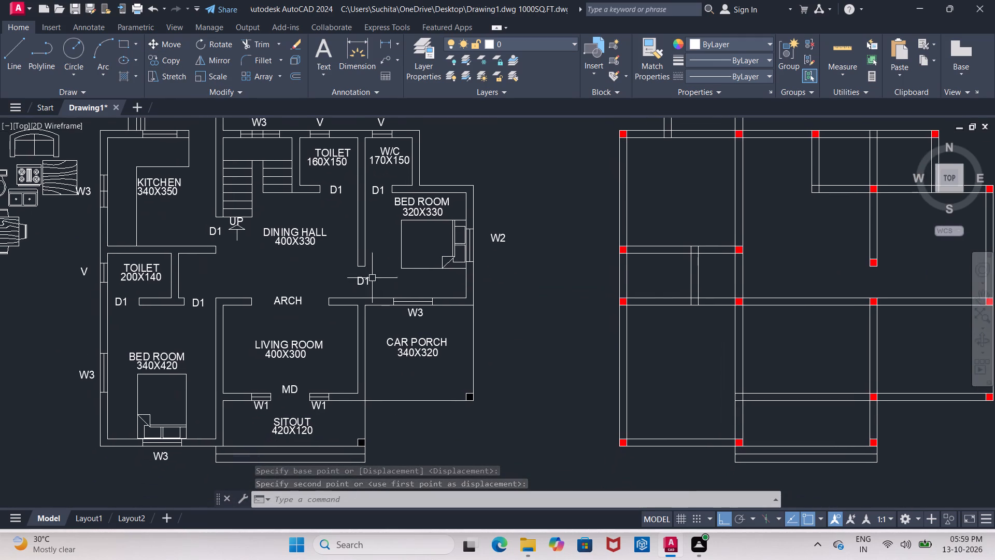
middle_click_drag(302, 271, 309, 295)
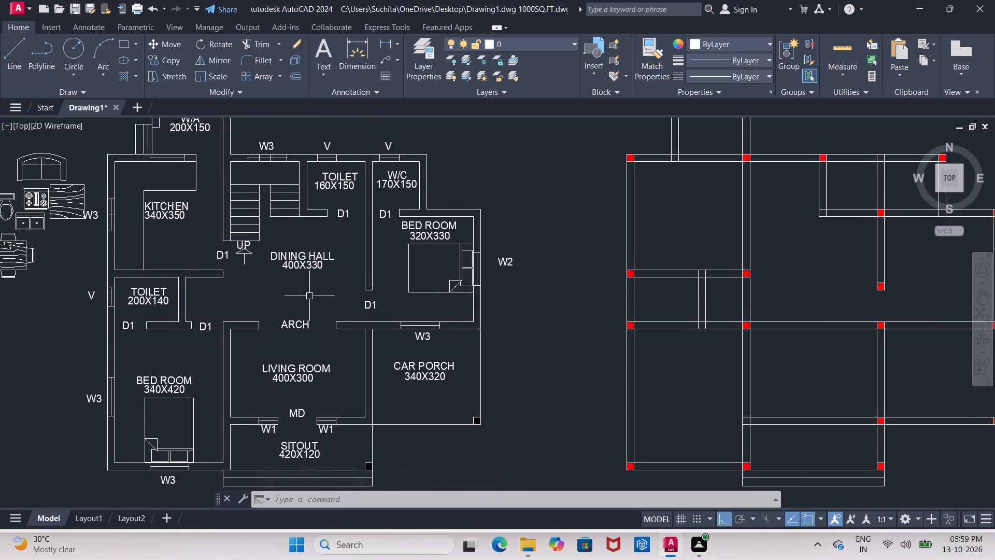
scroll(276, 268, "up", 2)
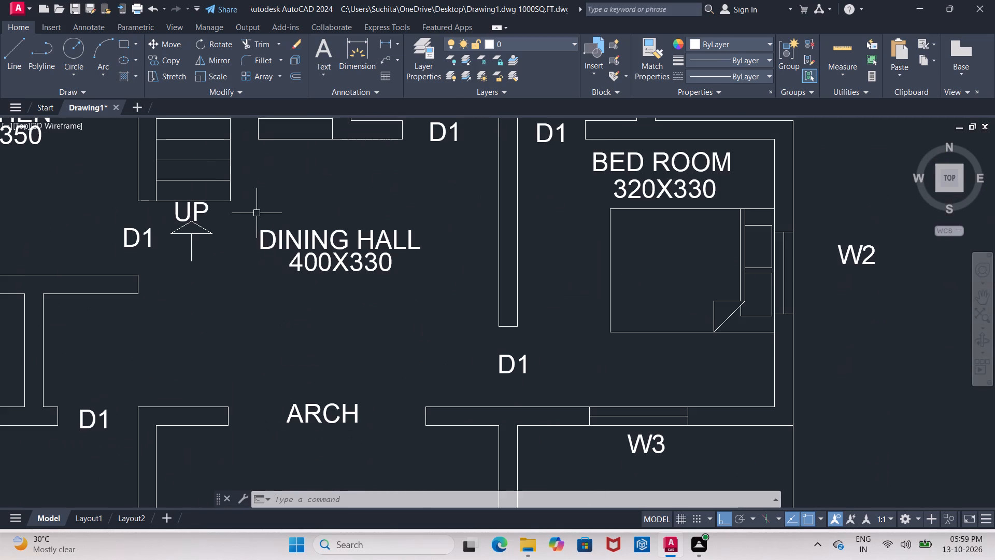
left_click_drag(257, 213, 257, 219)
left_click(443, 331)
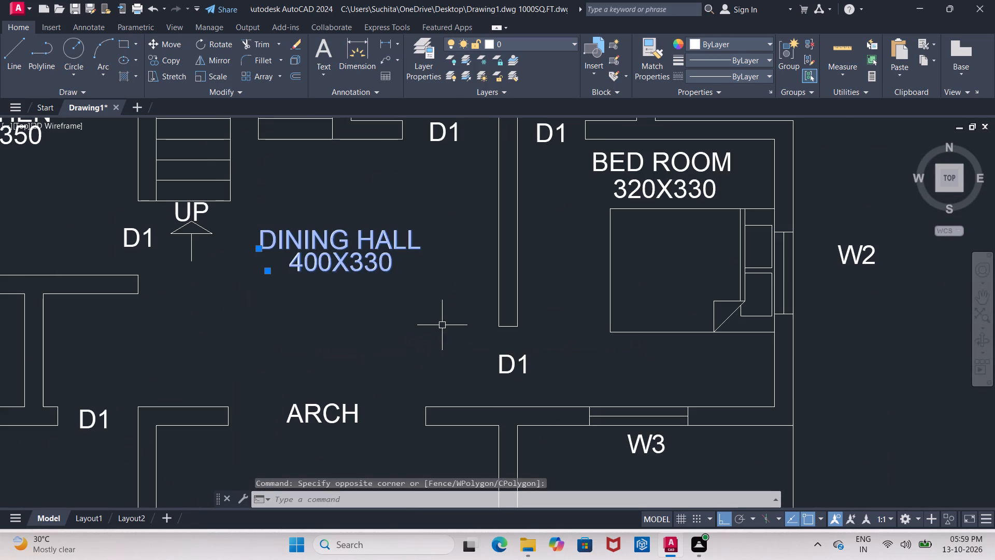
left_click(168, 40)
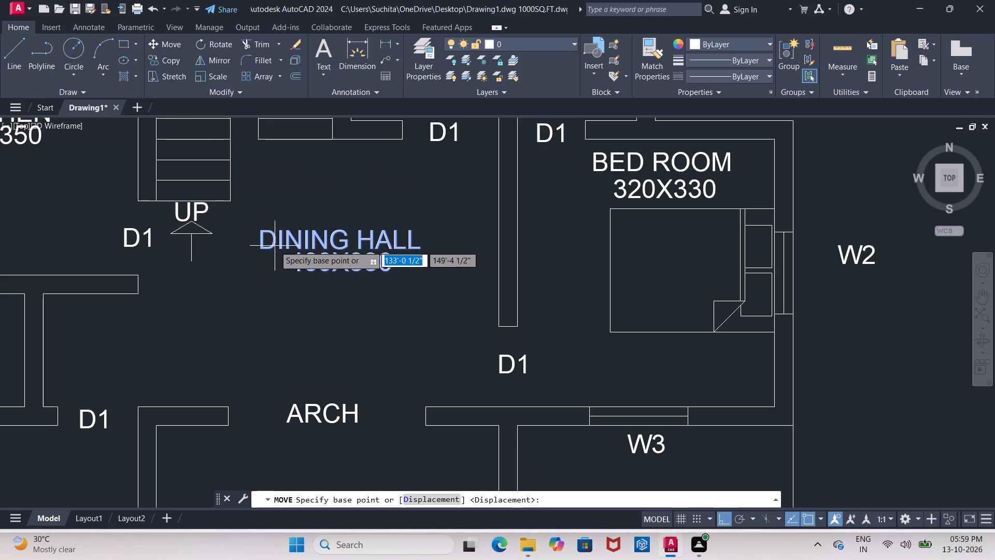
left_click(344, 219)
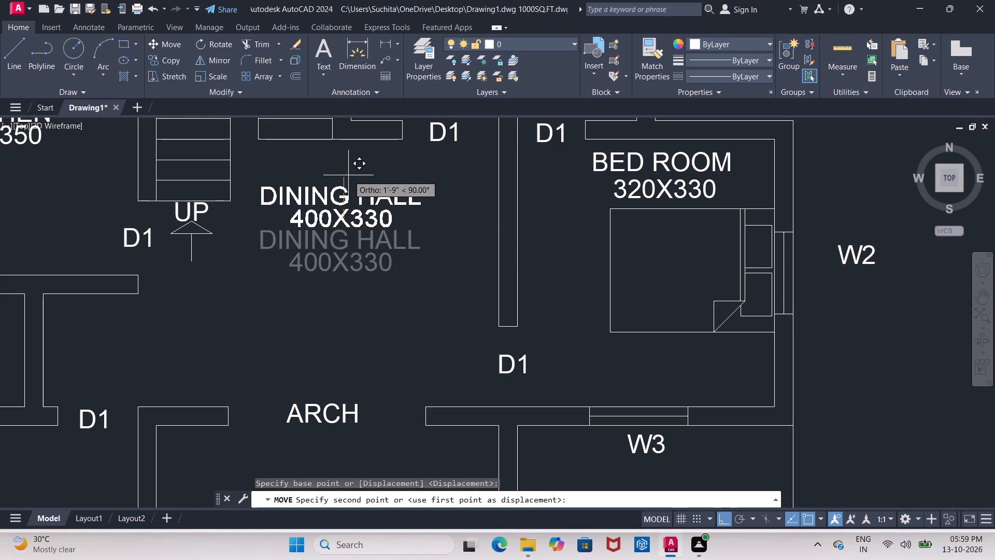
left_click(349, 174)
Move the six-seat dining table with Ortho off into the dining hall, just below the DINING HALL 400X330 label.
scroll(356, 204, "down", 3)
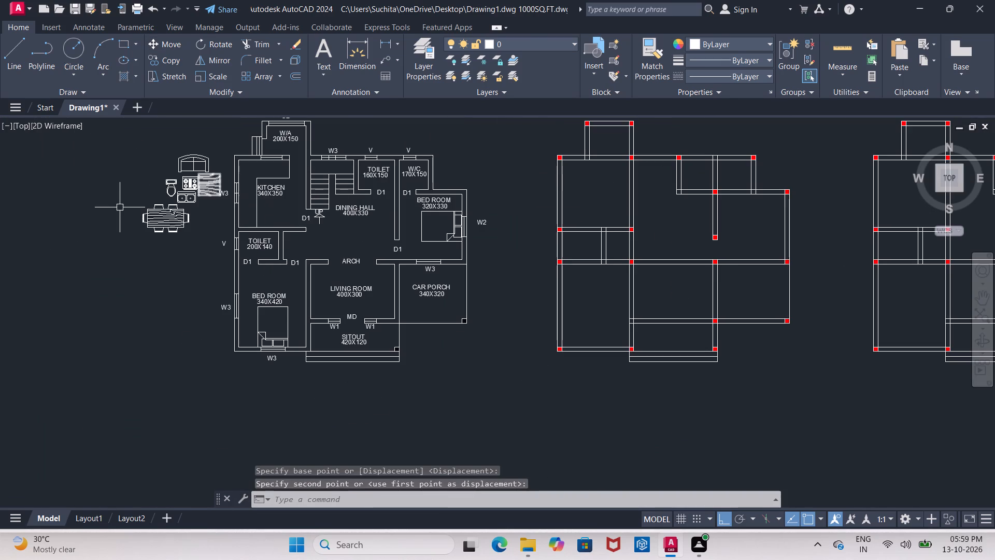
left_click(164, 222)
left_click(172, 41)
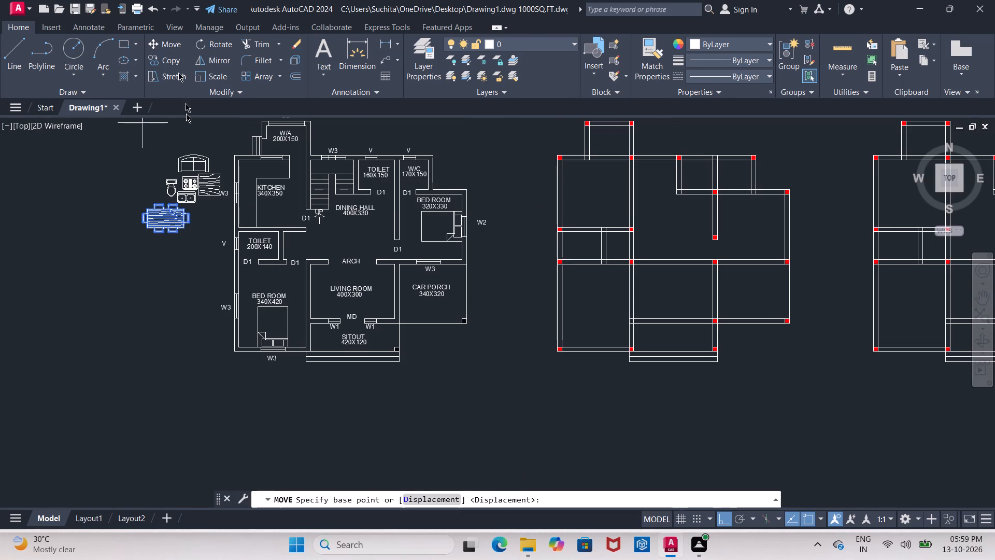
left_click(166, 220)
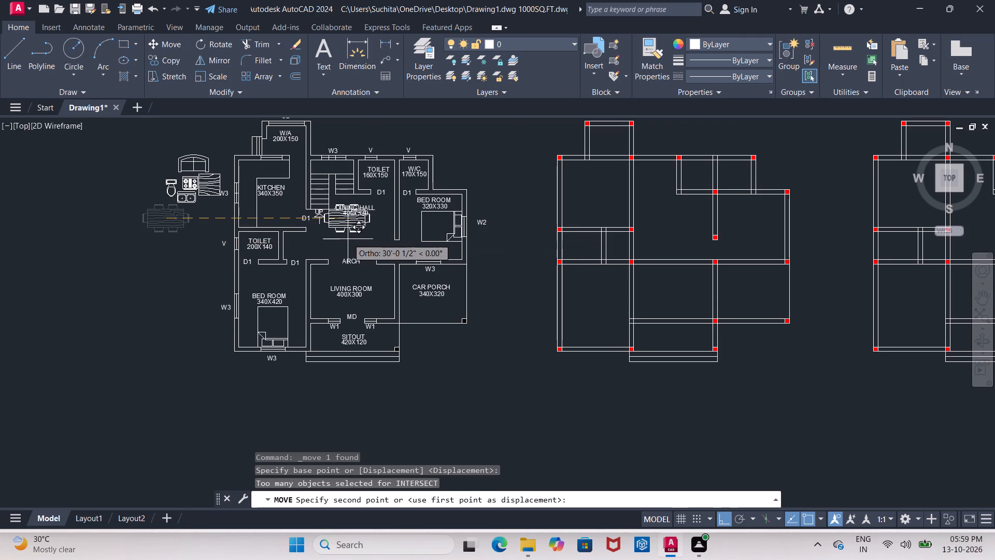
scroll(348, 239, "up", 2)
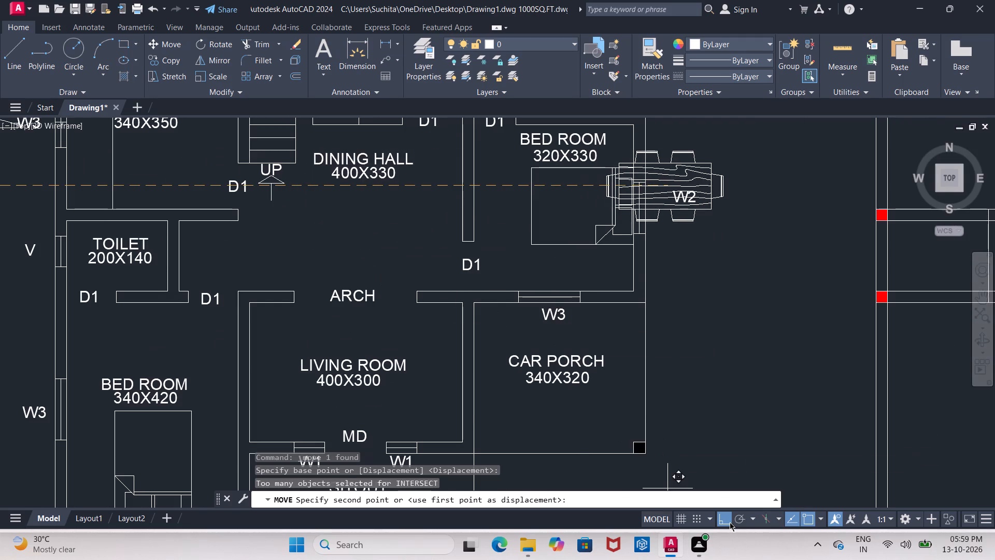
left_click(730, 522)
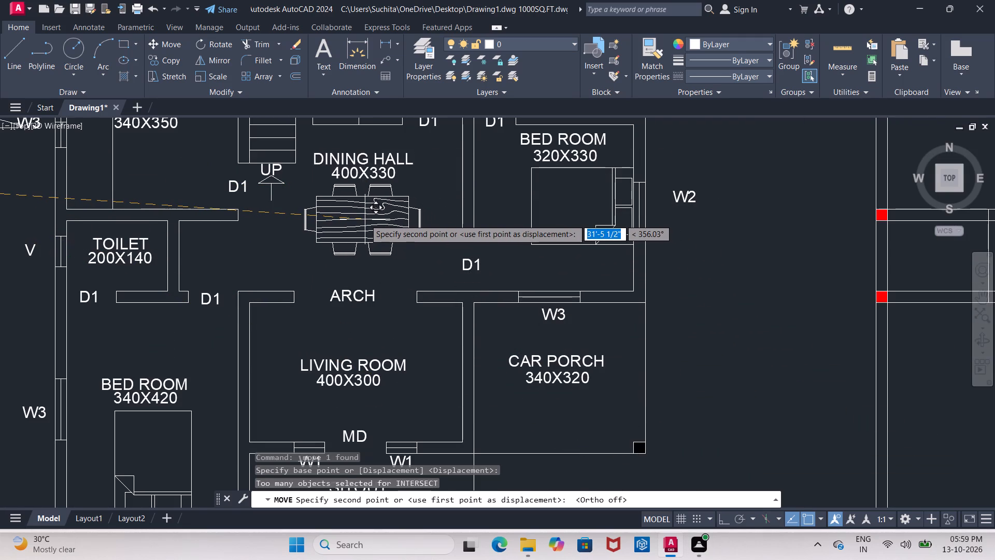
left_click(365, 222)
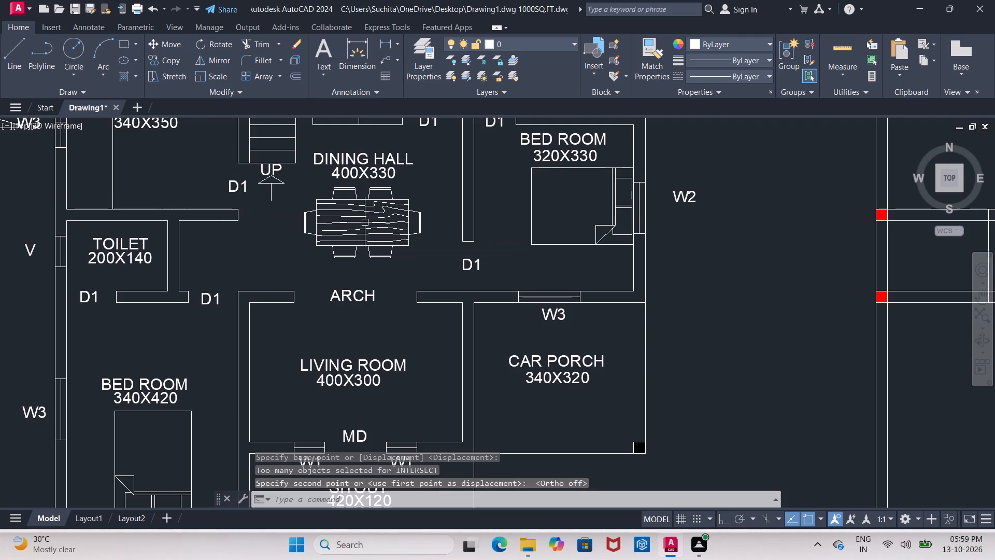
Move the stove block out of the furniture group to the clear space outside the house's west wall, southeast of the sink.
scroll(365, 222, "down", 2)
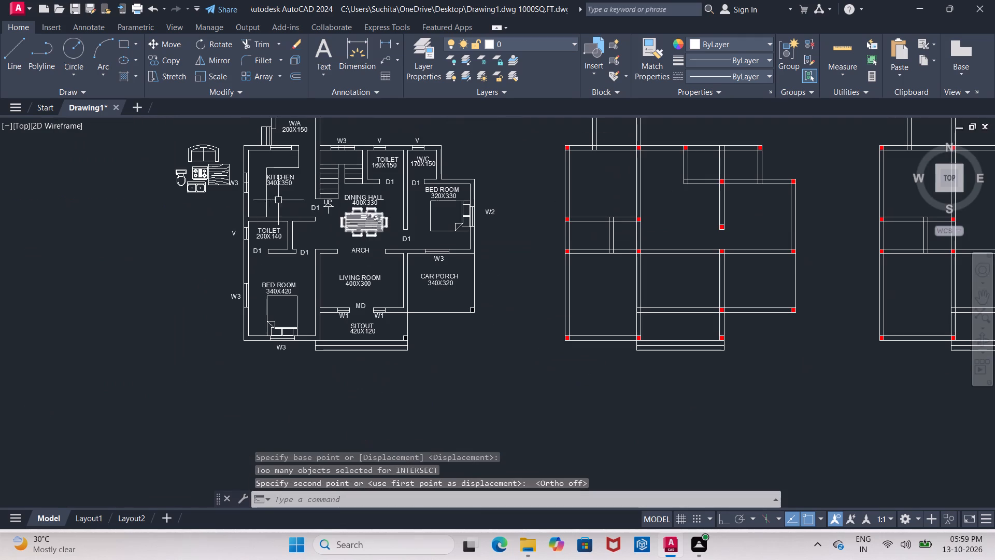
middle_click_drag(265, 191, 299, 223)
scroll(226, 225, "up", 2)
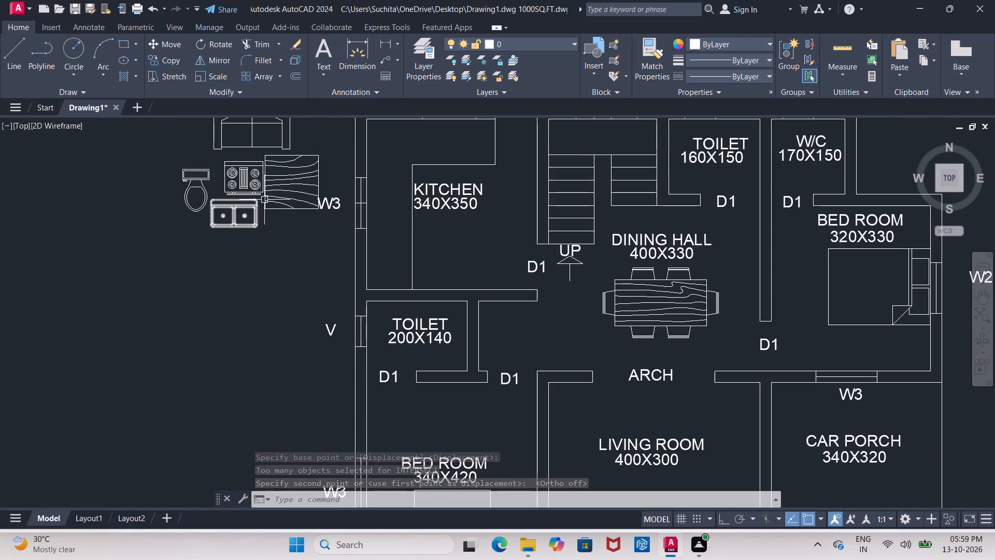
left_click(253, 174)
left_click(166, 44)
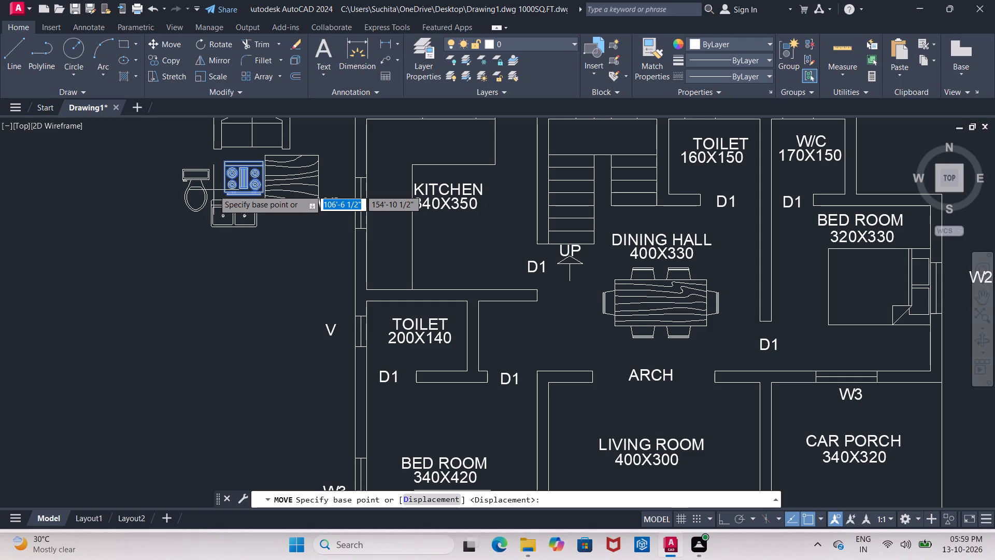
left_click(245, 172)
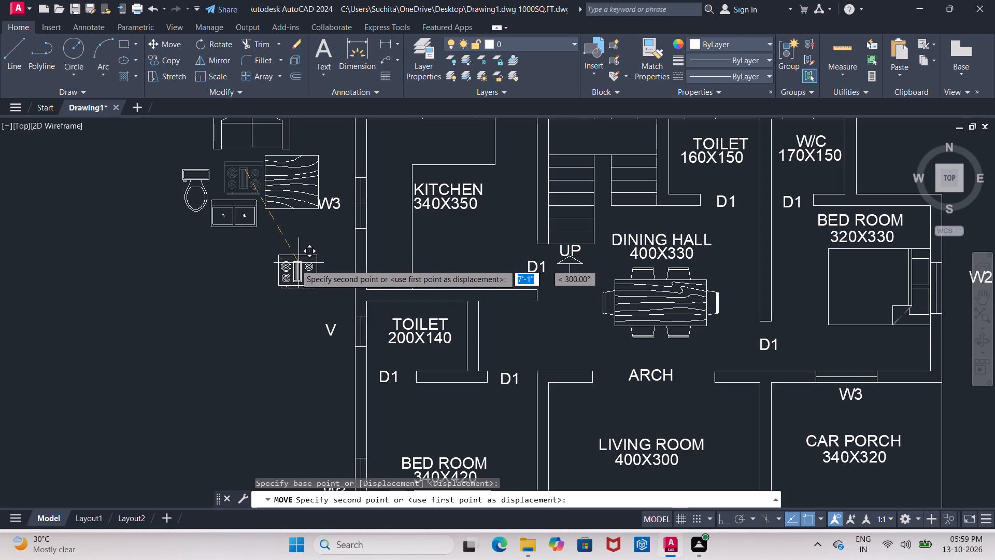
left_click(295, 264)
Rotate the stove 90° about its northeast corner, with Ortho on.
left_click(286, 265)
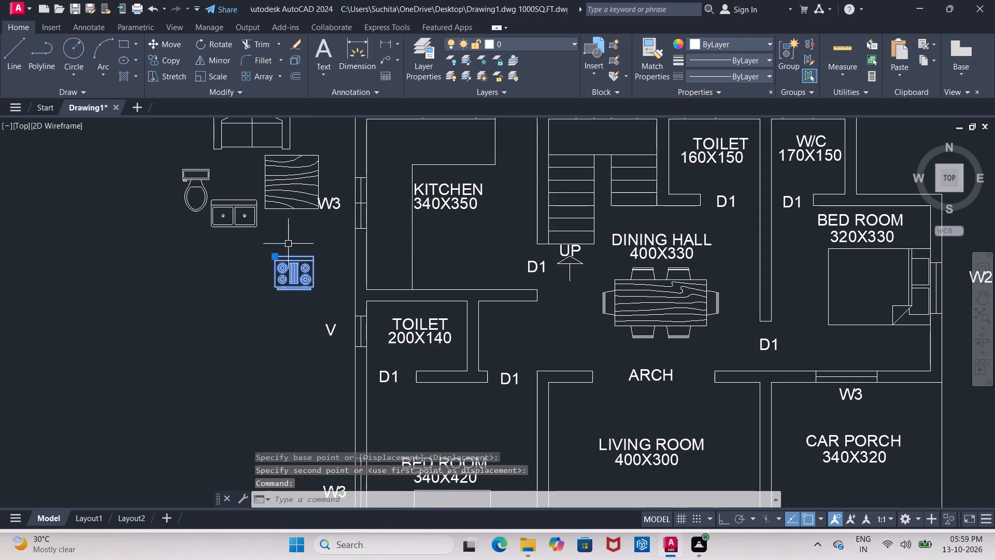
left_click(204, 47)
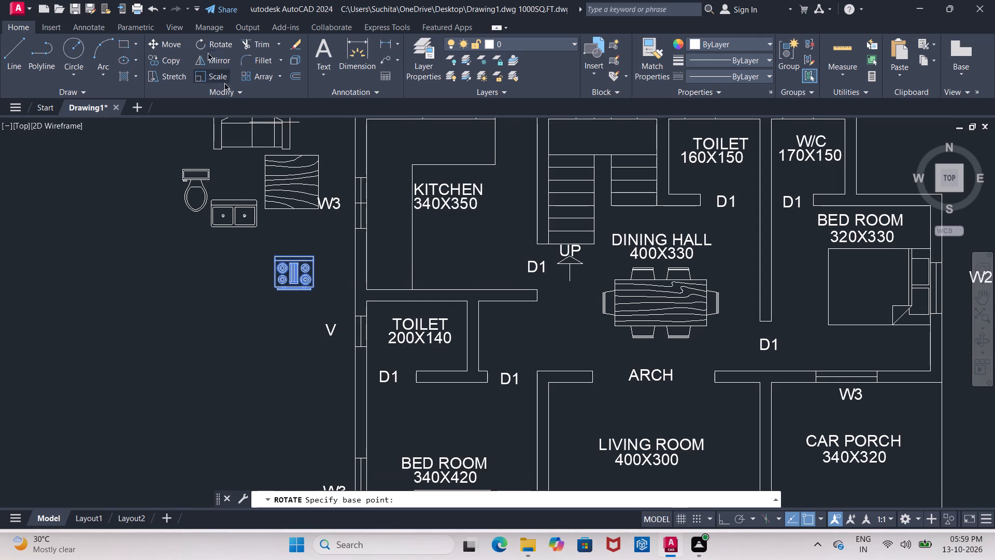
left_click(717, 521)
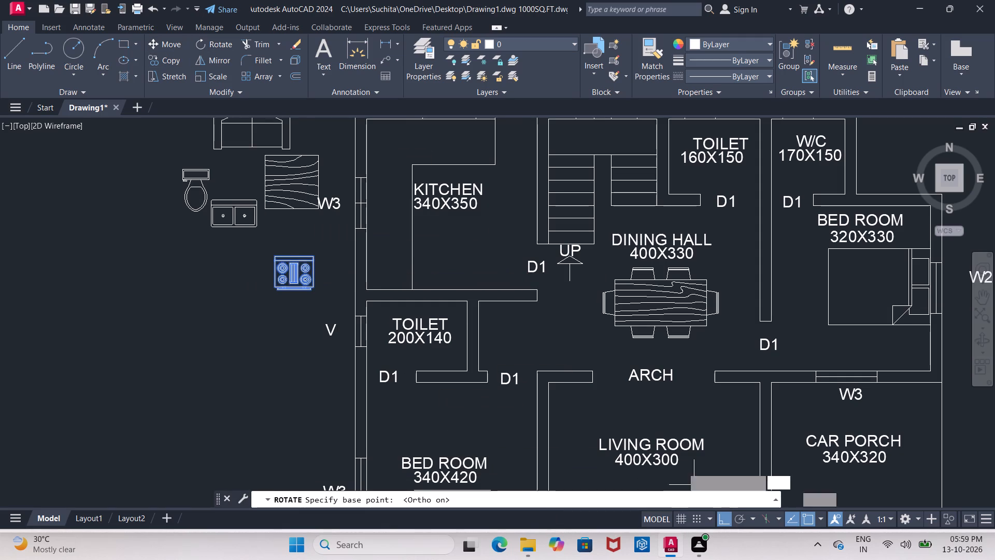
left_click(312, 260)
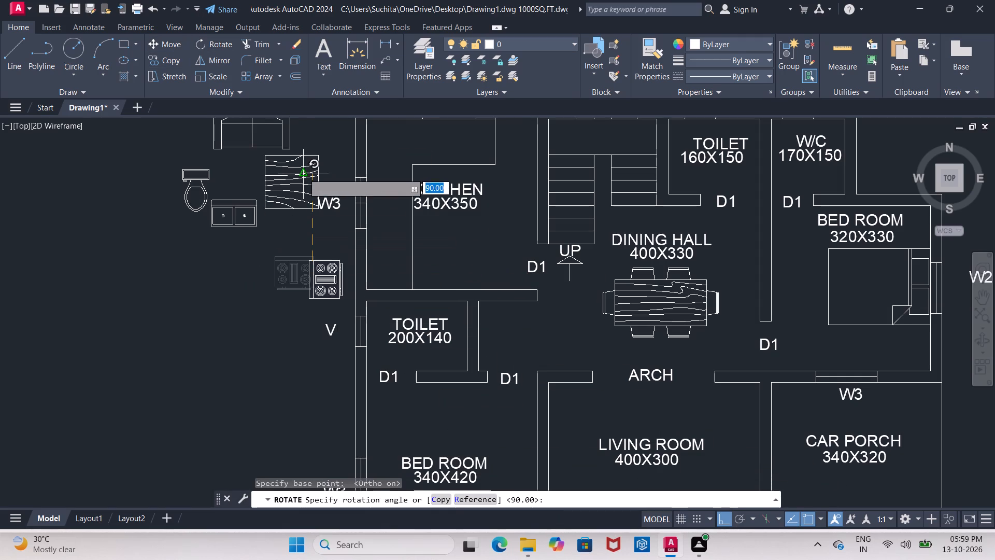
left_click(315, 140)
Move the rotated stove with Ortho off so its back edge's midpoint sits on the kitchen's west wall at window W3.
left_click(329, 275)
left_click(167, 41)
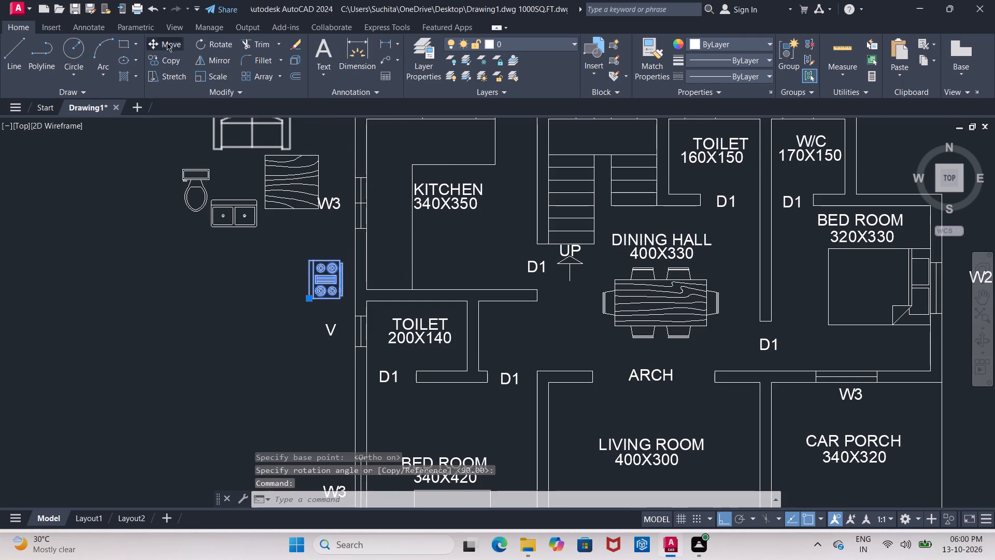
left_click(310, 281)
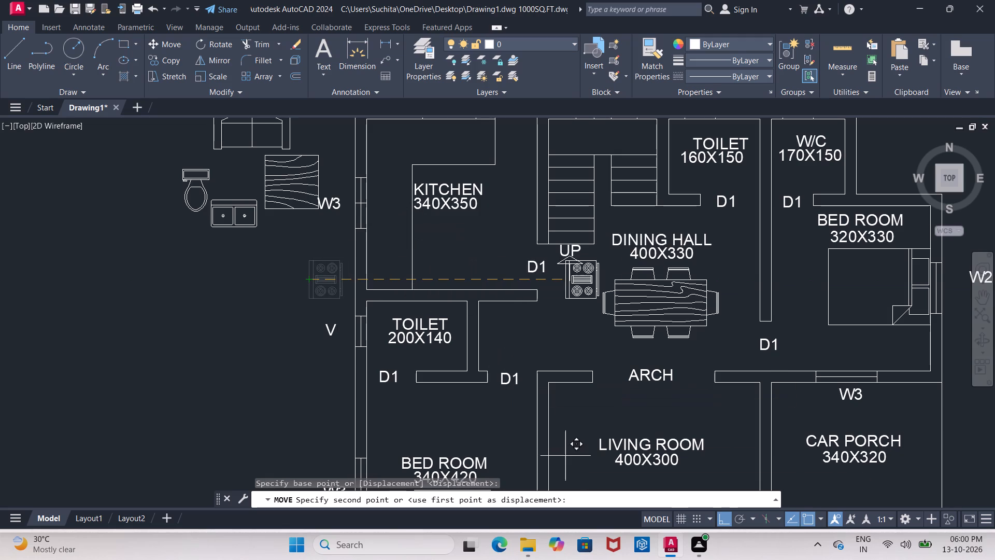
left_click(719, 519)
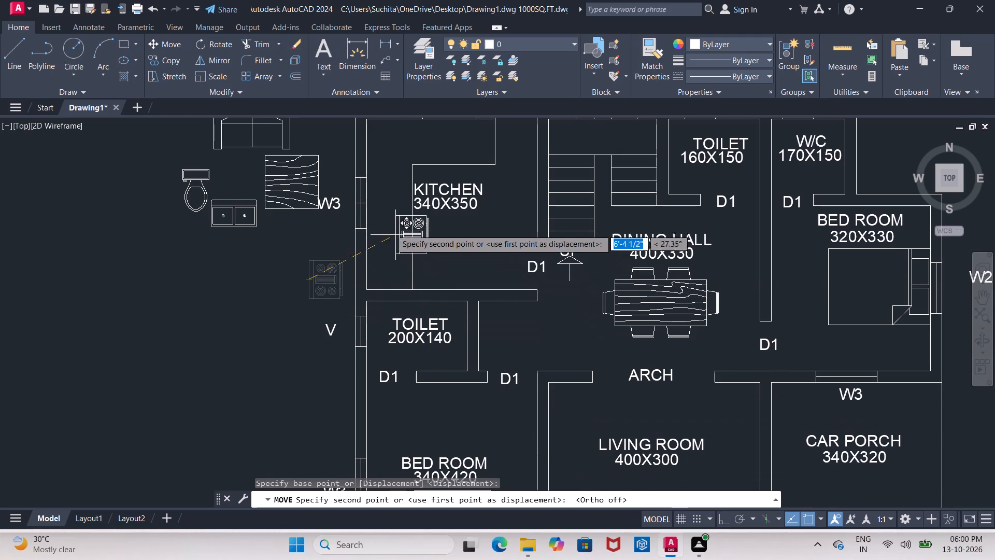
scroll(372, 210, "up", 1)
middle_click_drag(372, 210, 372, 262)
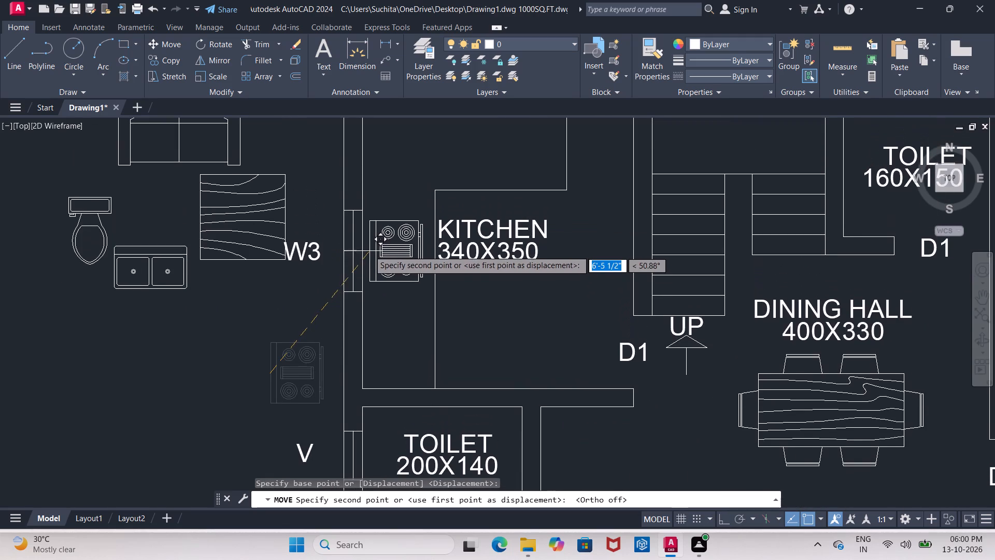
scroll(364, 253, "up", 1)
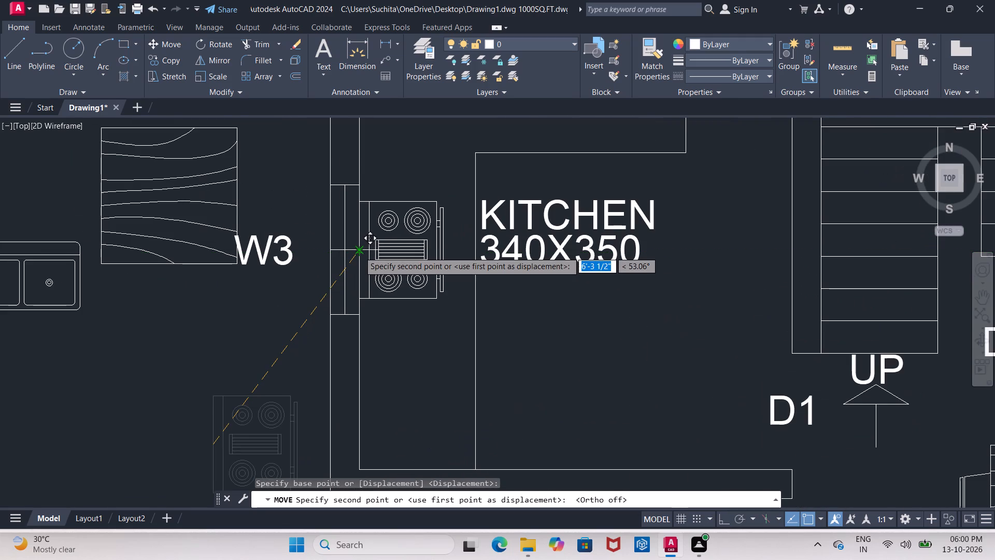
left_click(359, 252)
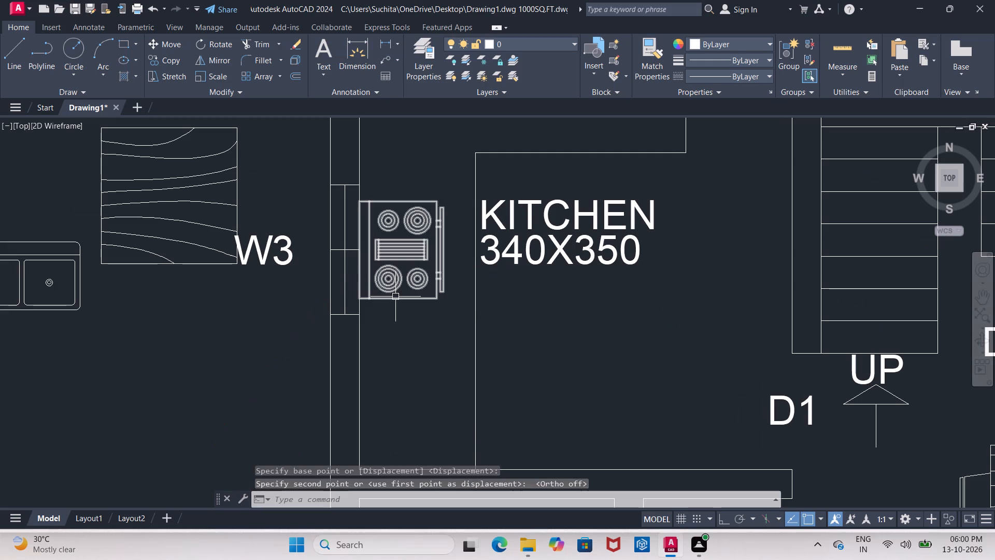
Shift the stove slightly south along the kitchen's west wall.
scroll(397, 278, "down", 3)
scroll(405, 249, "up", 1)
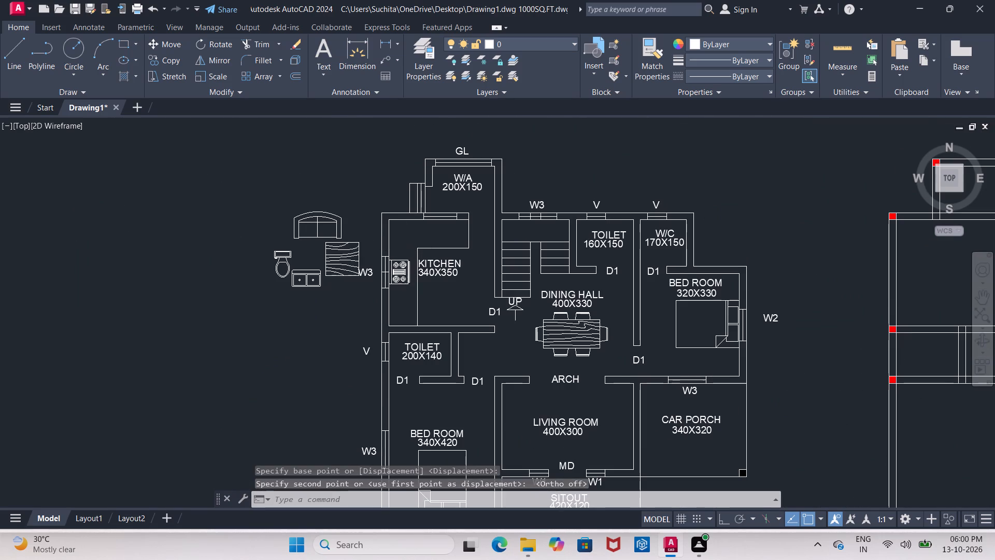
scroll(405, 249, "up", 1)
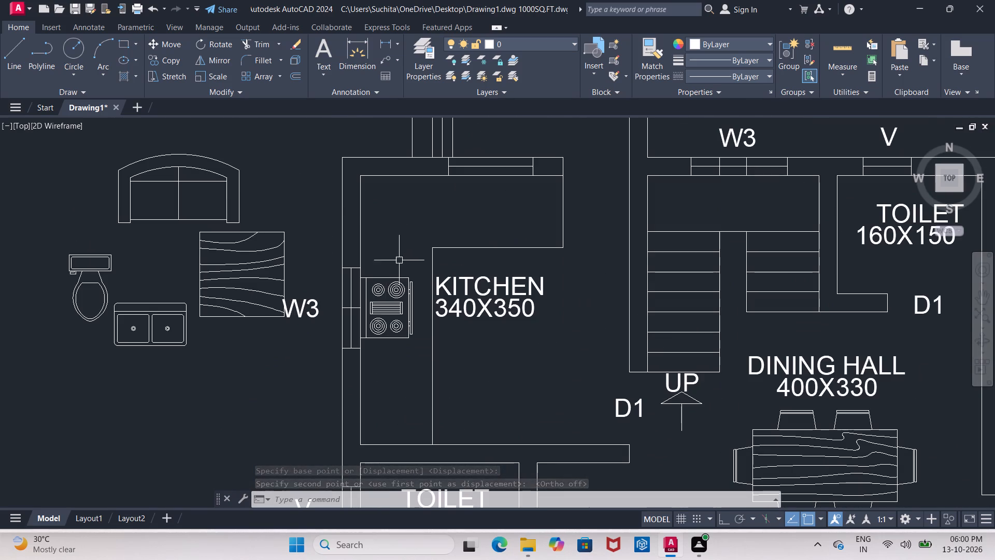
left_click(393, 279)
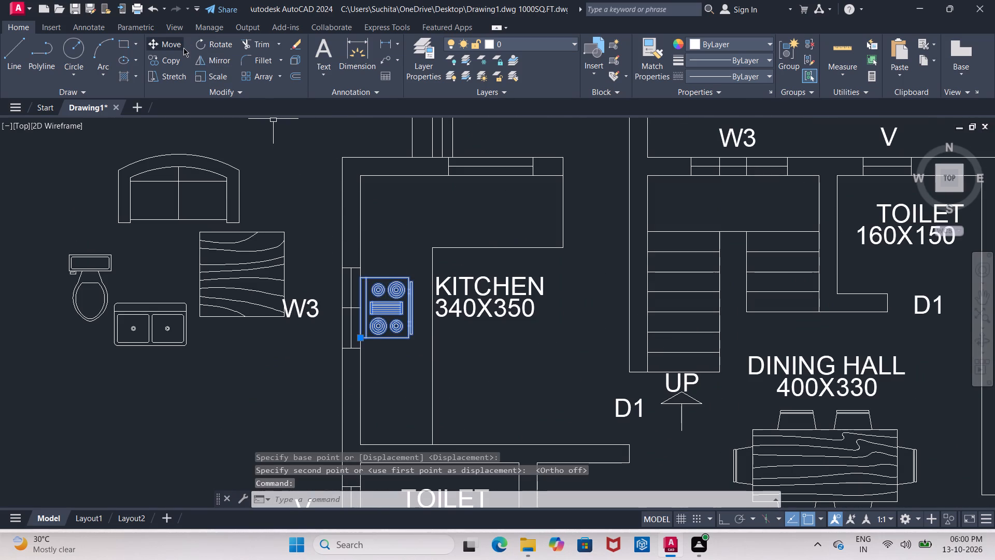
left_click(182, 47)
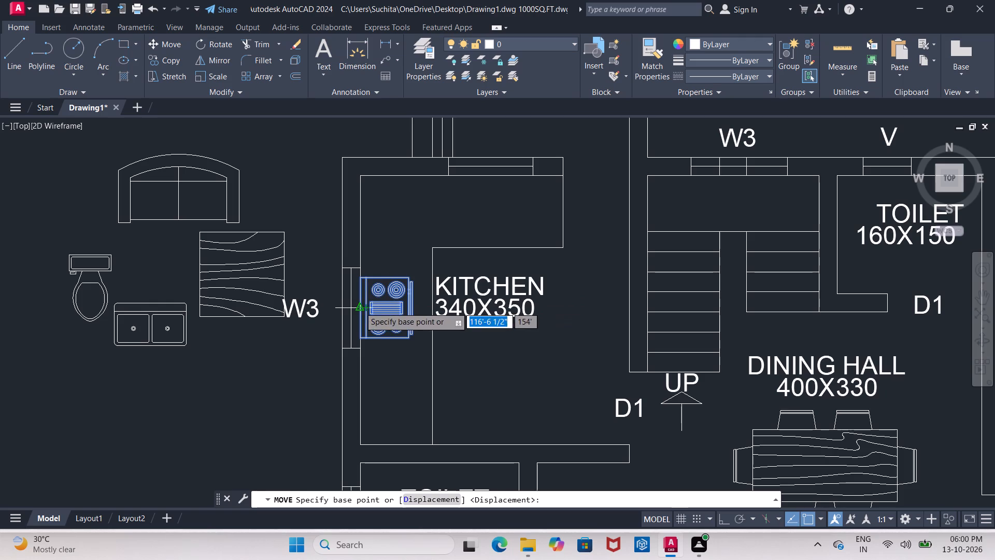
left_click(360, 307)
left_click(360, 313)
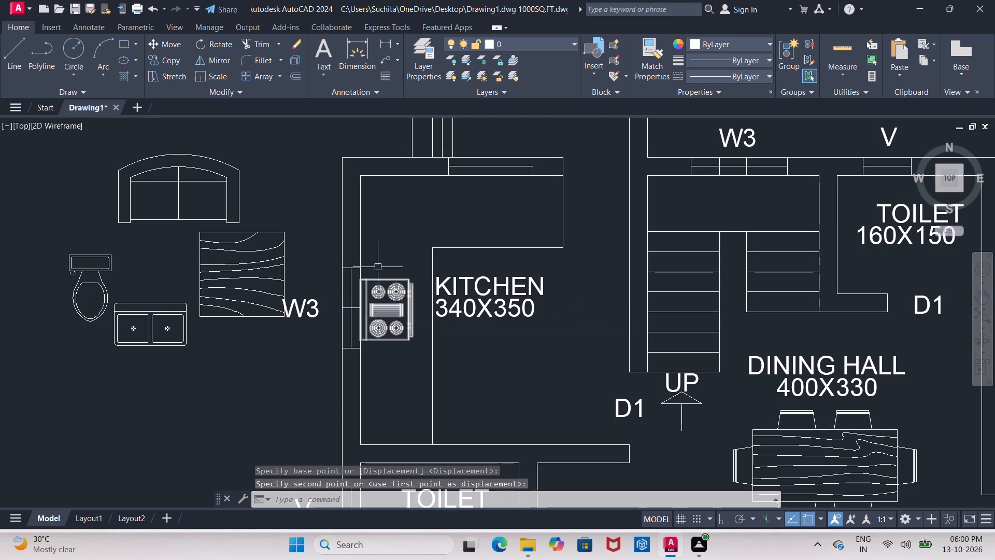
Move the double sink block from outside the house's west wall onto the kitchen's north counter, below the window.
left_click(160, 305)
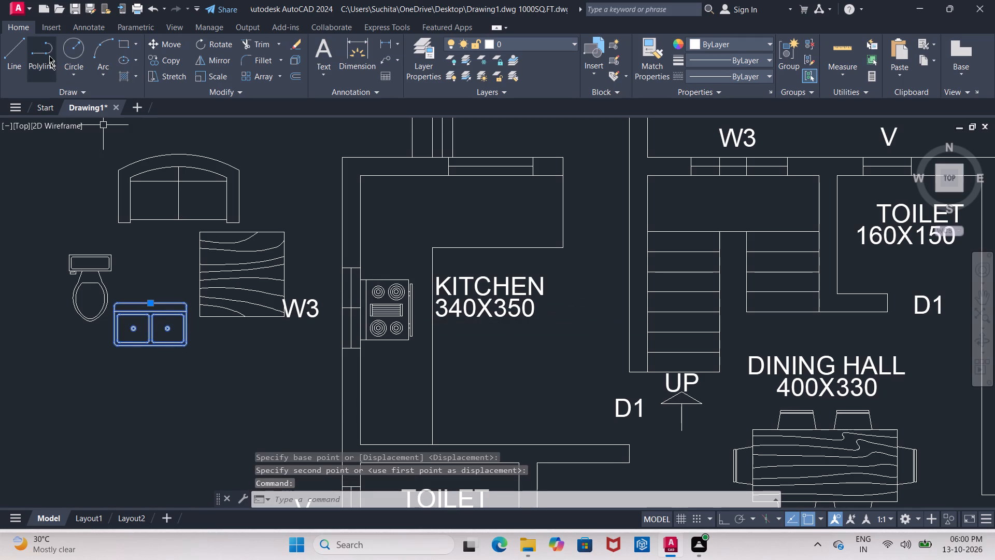
left_click(155, 44)
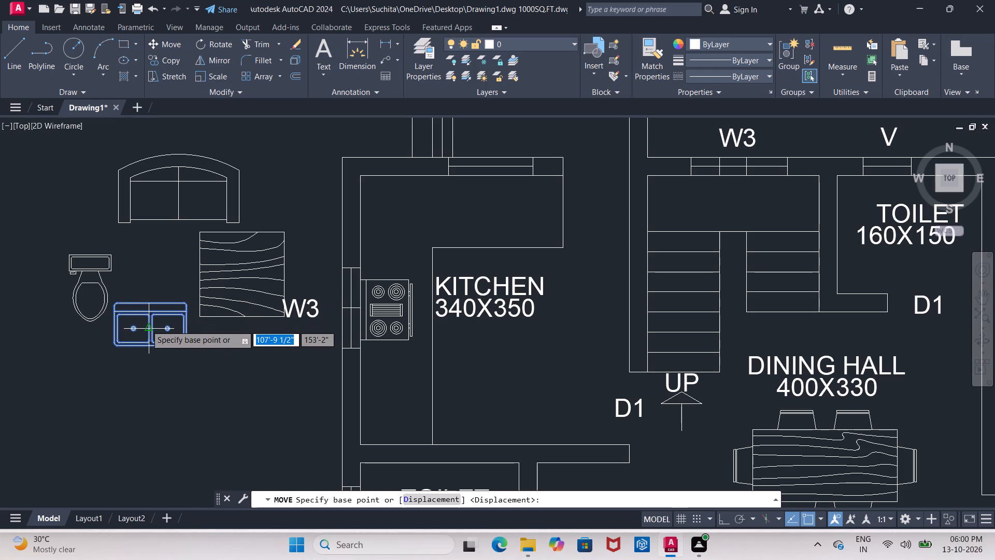
left_click(146, 327)
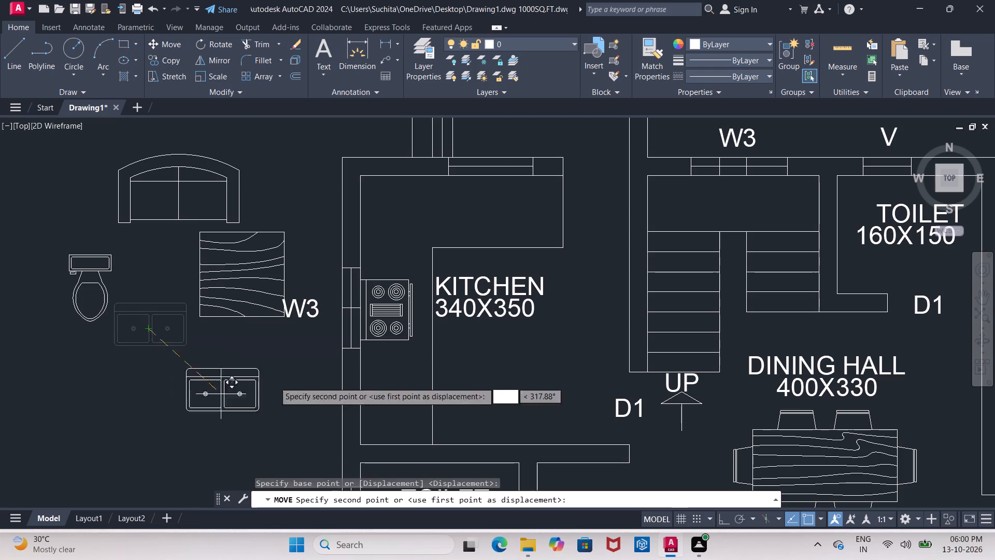
left_click(493, 208)
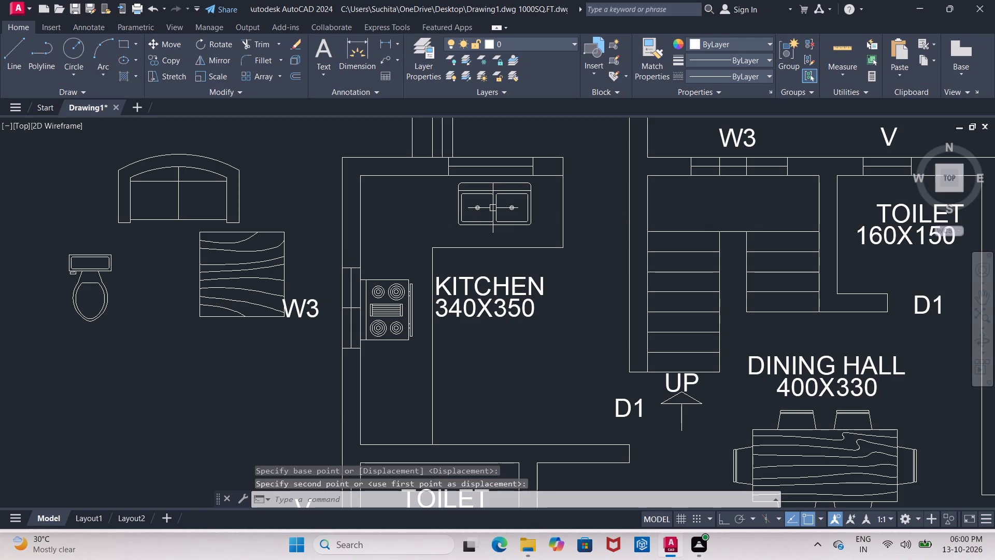
key("Escape")
Rotate the sink 180° about its southeast corner, with Ortho on.
left_click(499, 190)
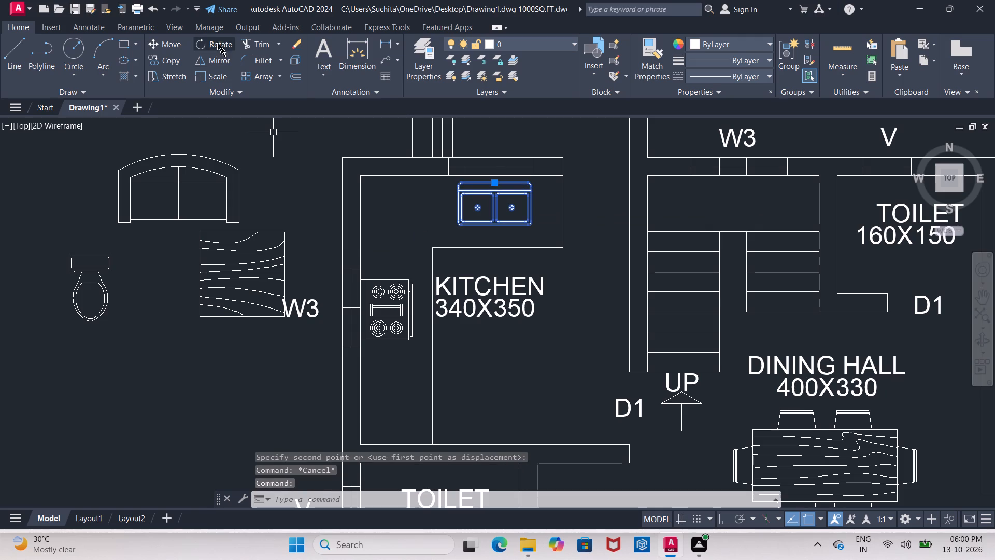
left_click(214, 43)
left_click_drag(533, 225, 533, 230)
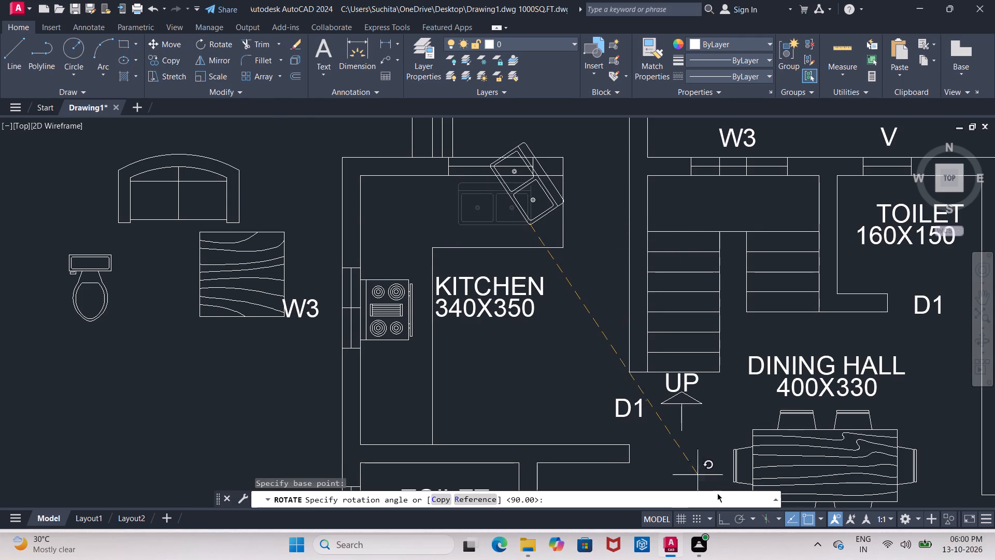
left_click(722, 521)
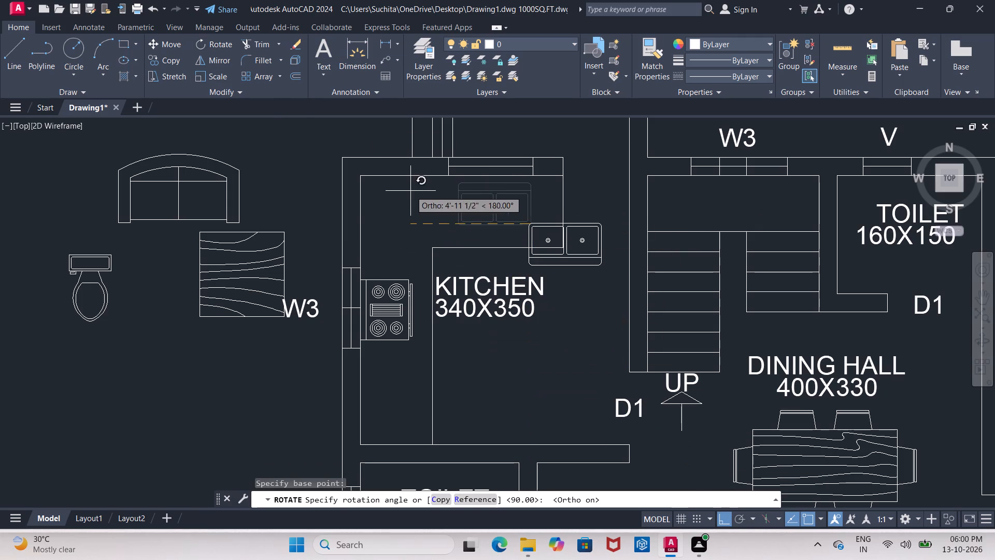
left_click(410, 191)
Move the rotated sink with Ortho off so its north edge sits against the kitchen's north wall, roughly centred under the window.
left_click(551, 221)
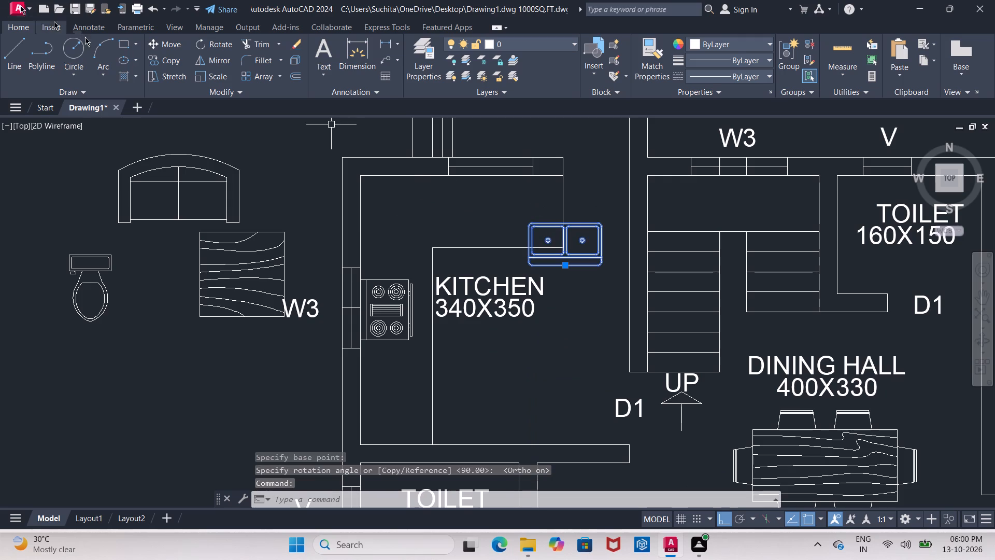
left_click(154, 45)
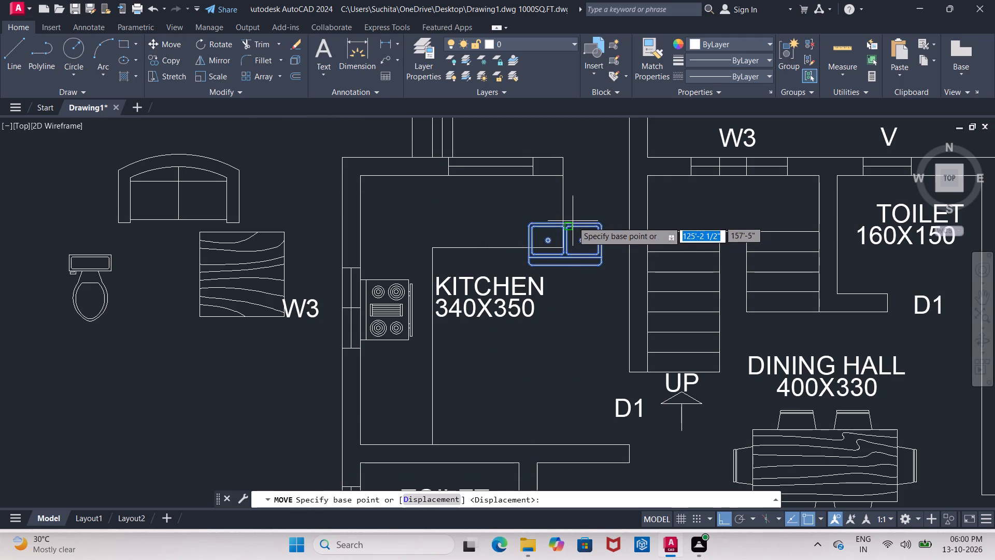
scroll(573, 221, "up", 2)
left_click(555, 226)
middle_click_drag(321, 177, 394, 262)
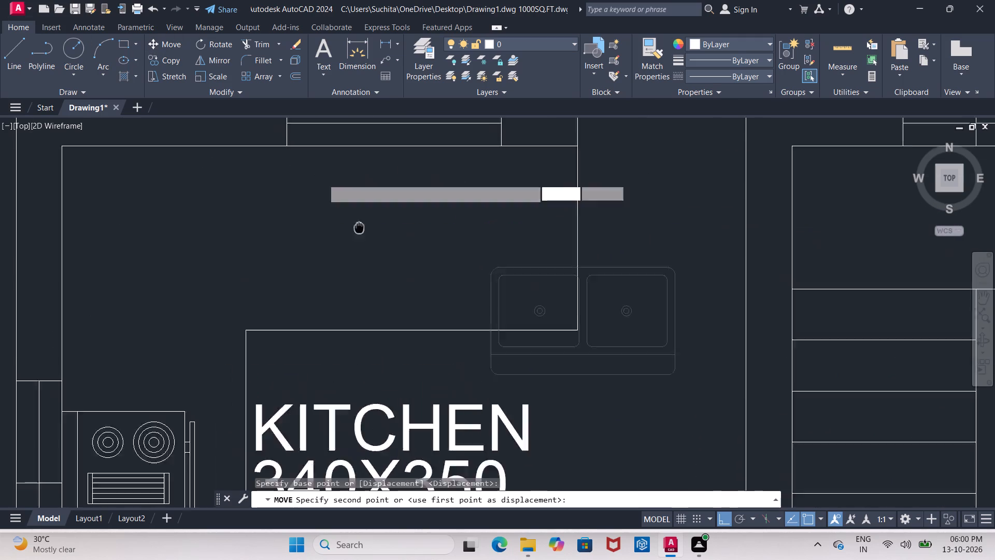
middle_click_drag(394, 262, 447, 308)
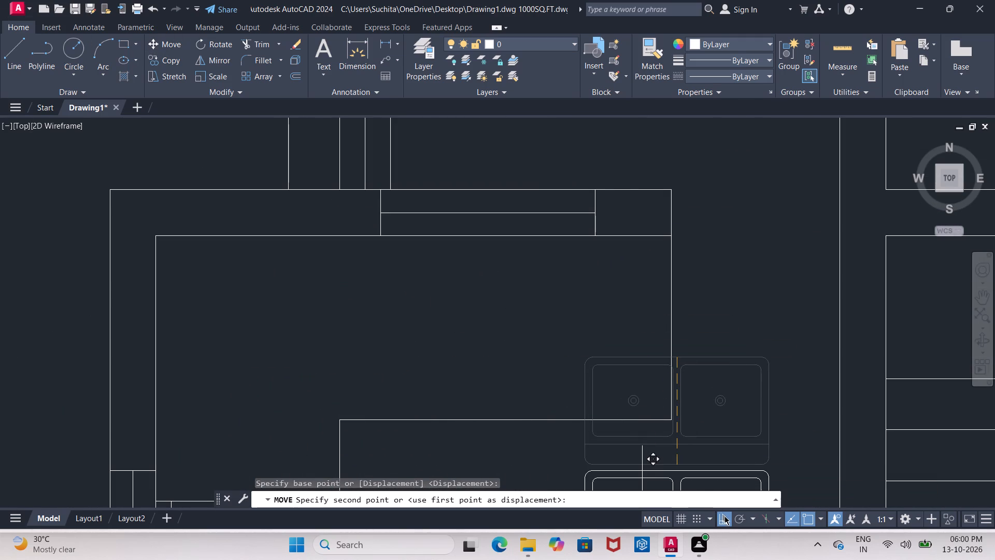
left_click(725, 516)
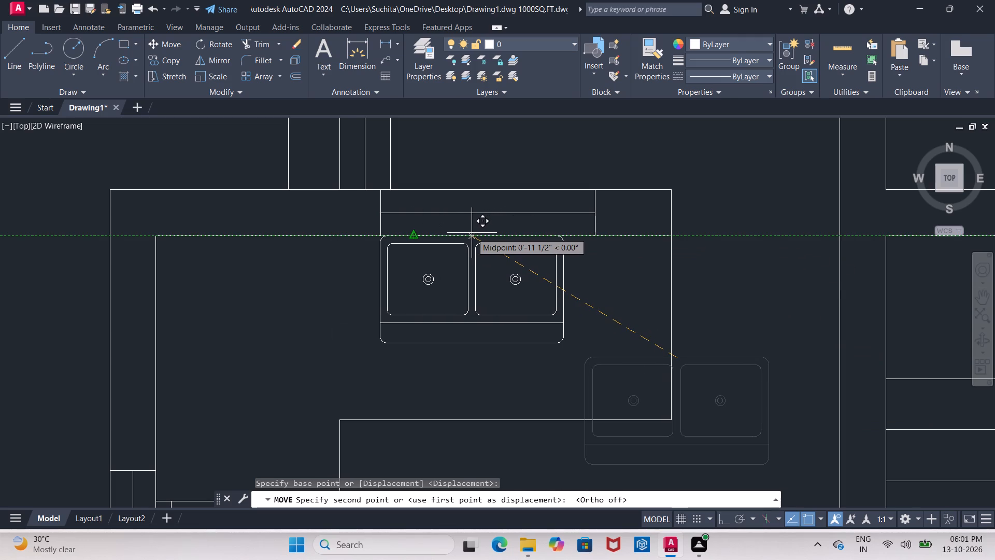
left_click(467, 231)
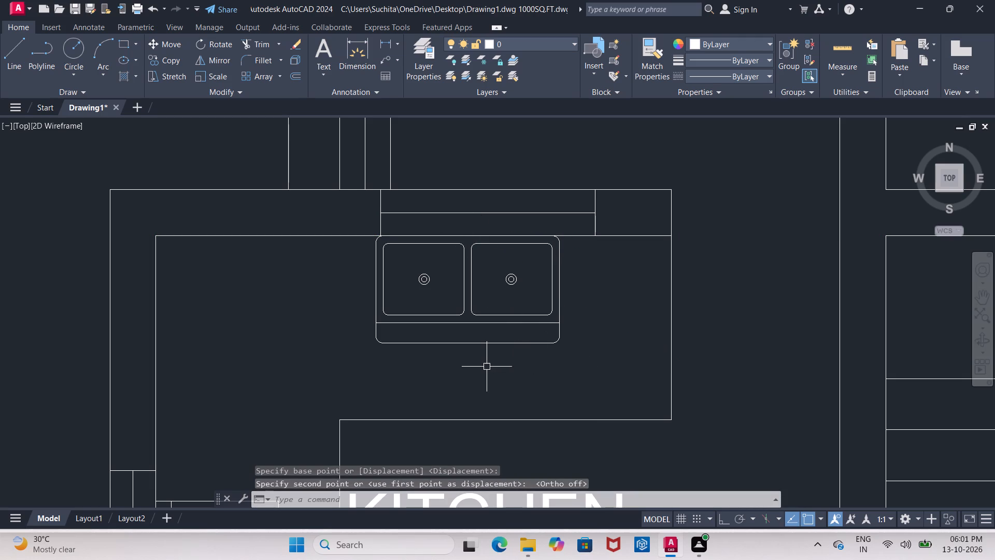
key("Escape")
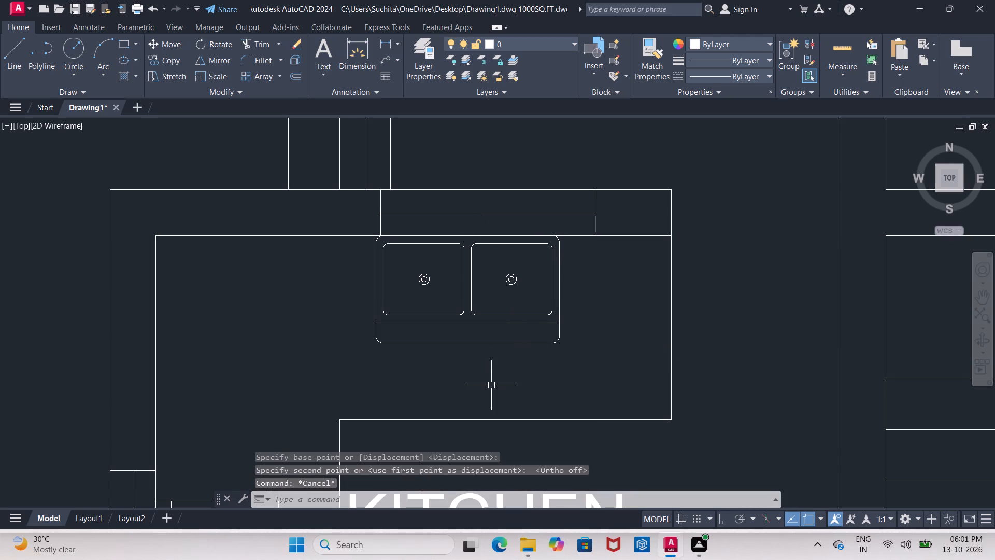
Draw a horizontal line with Ortho on just south of the sink, running east past the counter's east end.
left_click(17, 53)
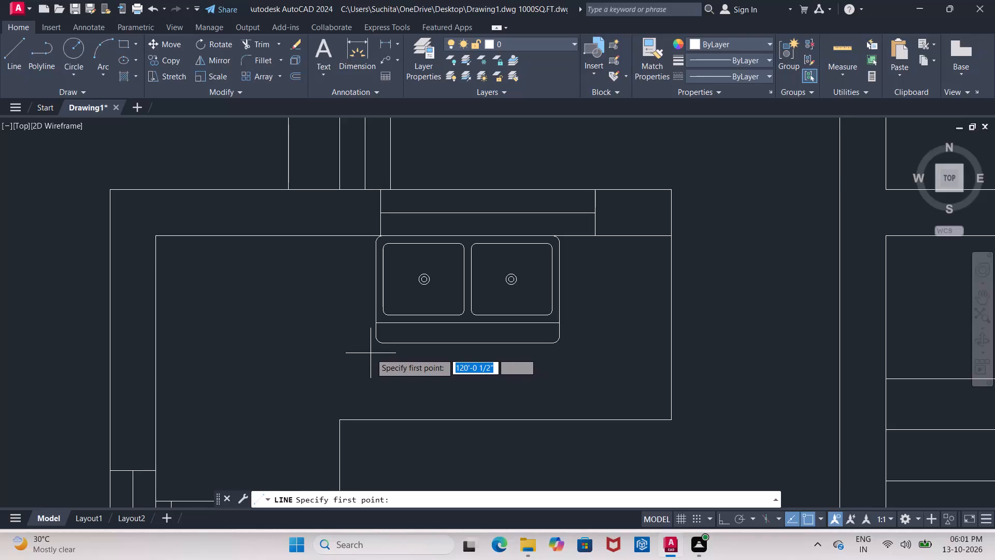
left_click(371, 351)
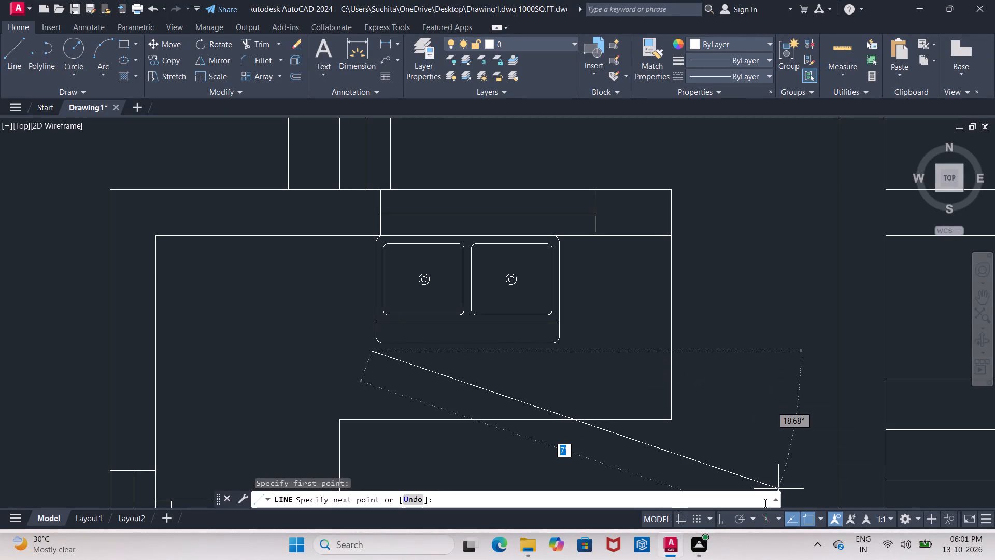
left_click(723, 514)
left_click(694, 418)
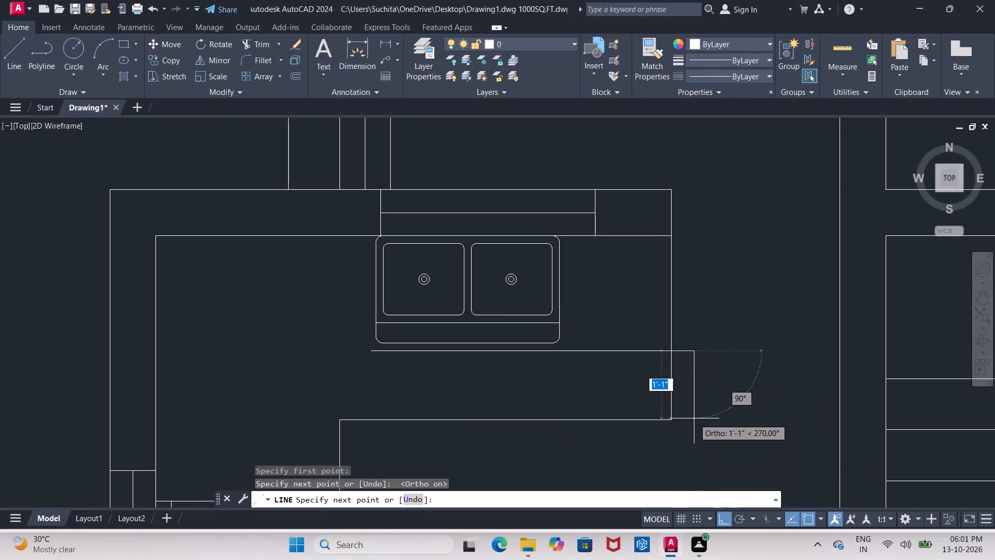
key("Escape")
Draw a vertical line just east of the stove's handle, from its south end north past the new horizontal line's level.
middle_click_drag(550, 396, 581, 267)
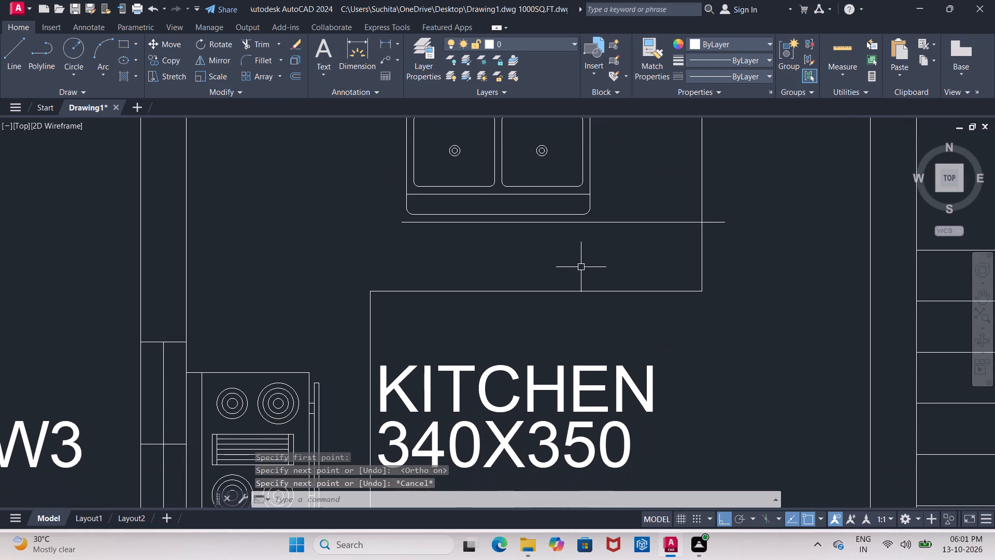
left_click(22, 57)
middle_click_drag(232, 287, 268, 121)
scroll(274, 128, "down", 1)
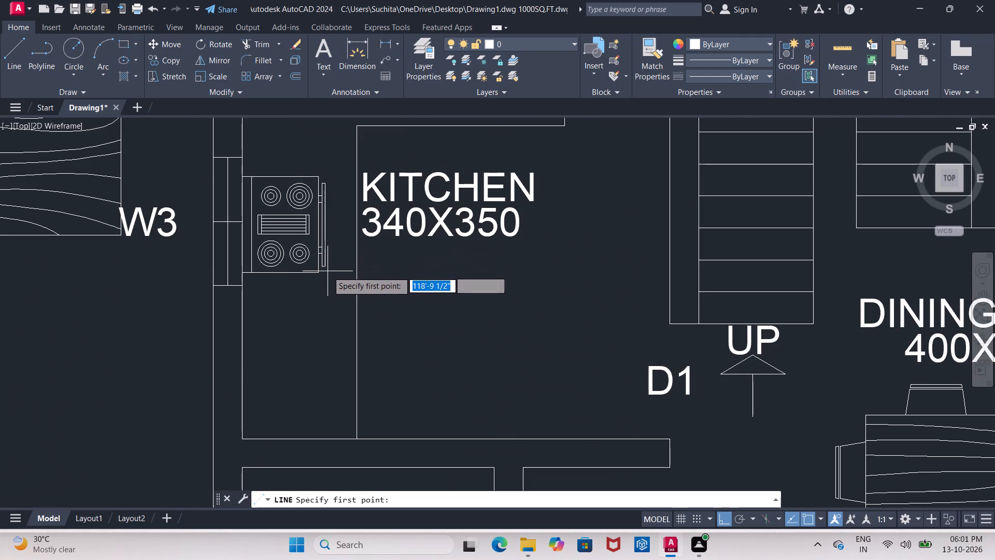
scroll(334, 270, "up", 2)
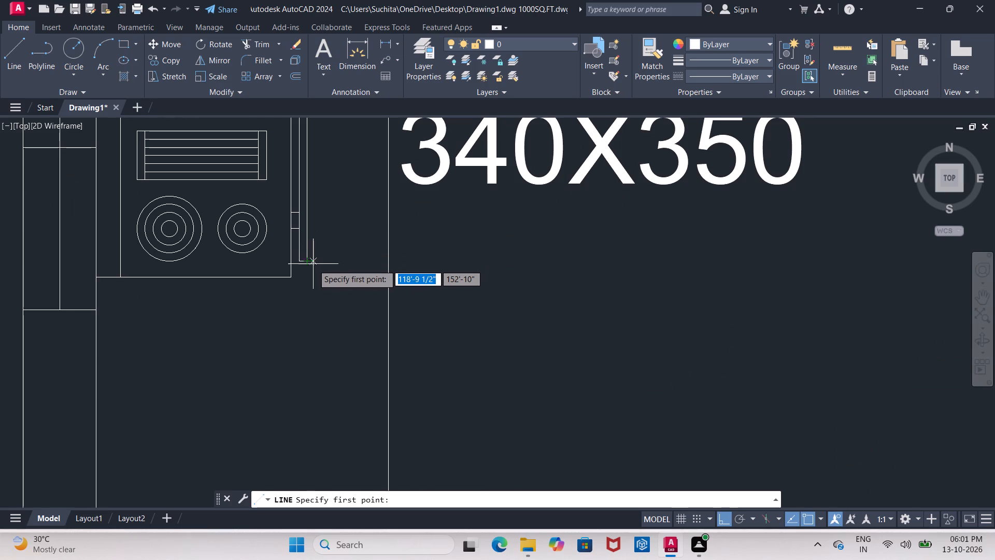
left_click(316, 267)
middle_click_drag(320, 225, 324, 352)
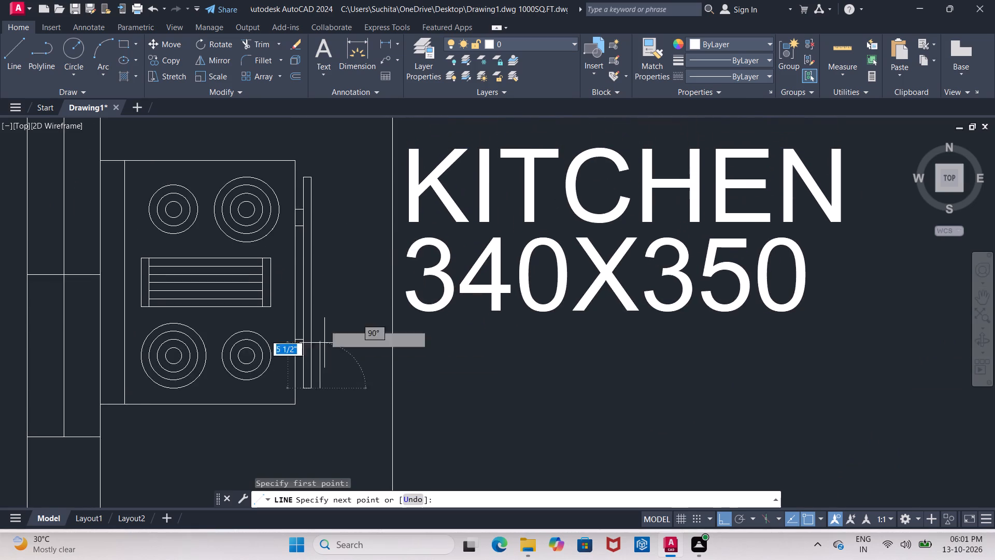
middle_click_drag(321, 235, 330, 393)
middle_click_drag(326, 251, 329, 349)
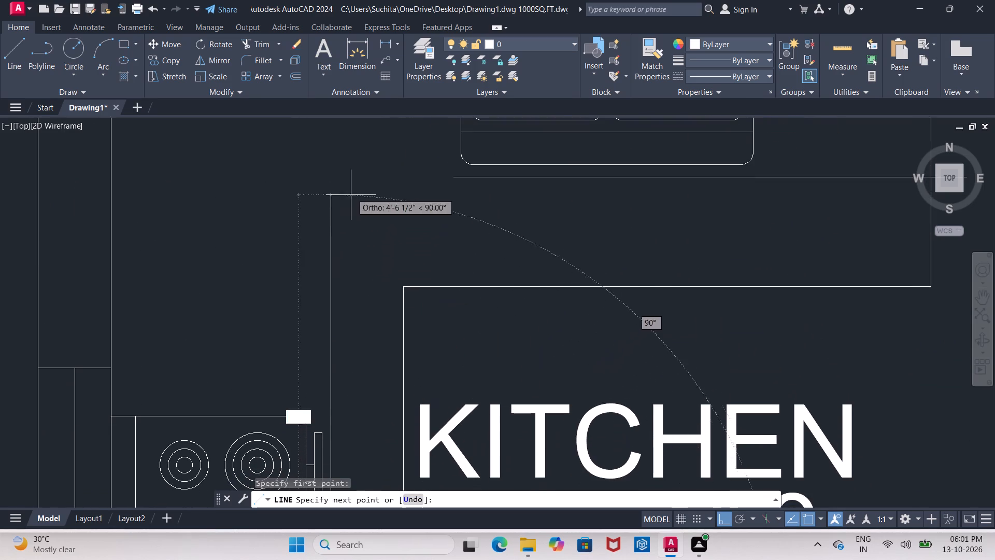
left_click(356, 141)
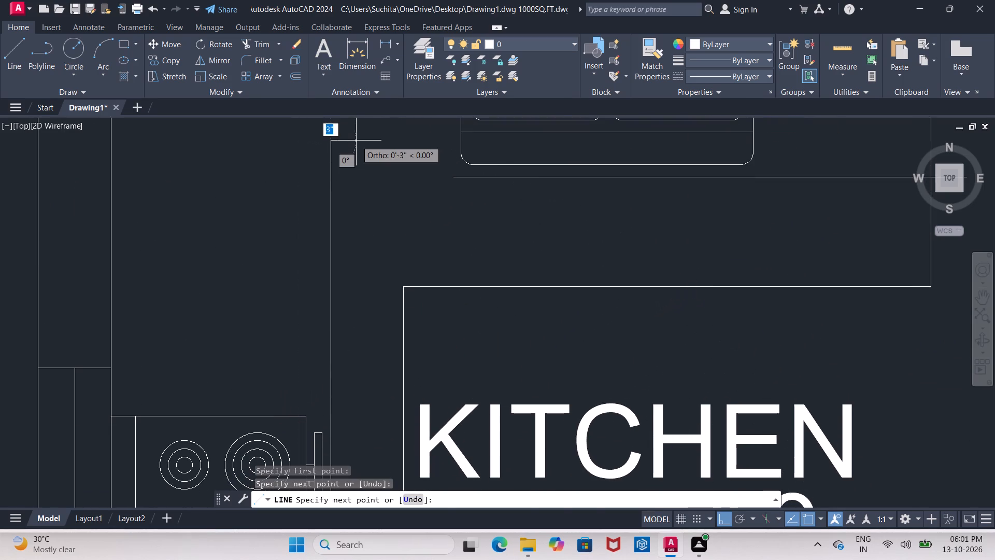
key("Escape")
Extend the new horizontal line west to the vertical line, and the vertical line south to the kitchen's south wall.
type("EX")
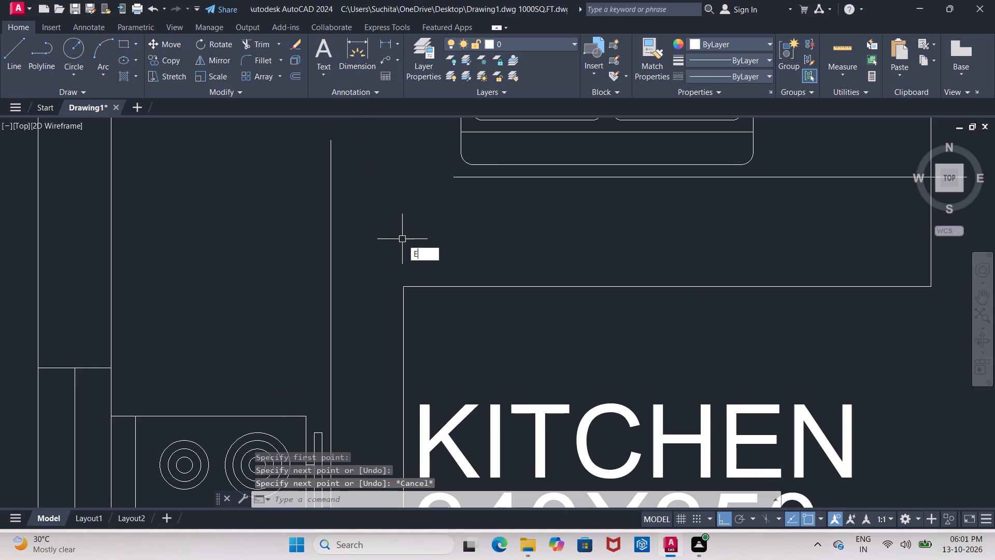
left_click(463, 269)
left_click(488, 179)
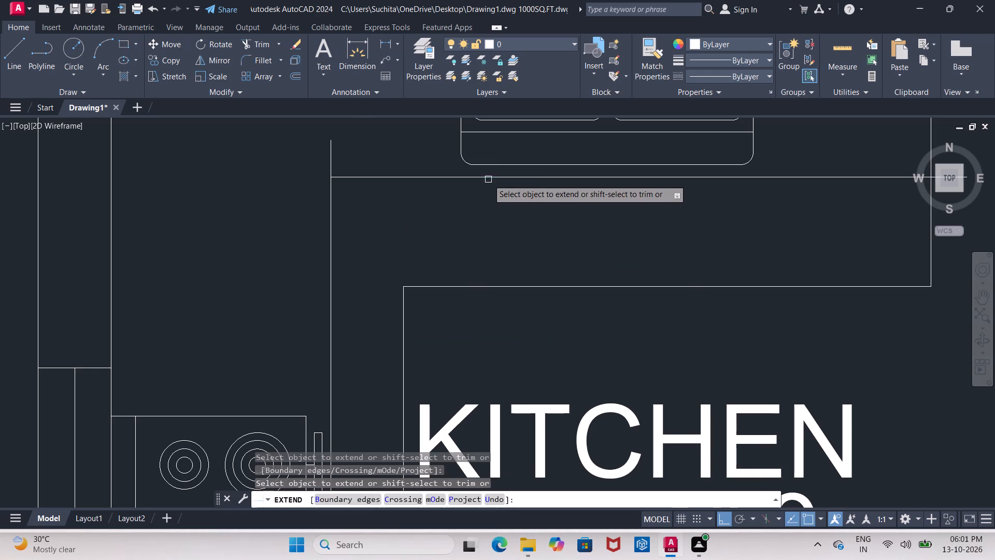
scroll(493, 226, "down", 2)
middle_click_drag(448, 247, 468, 171)
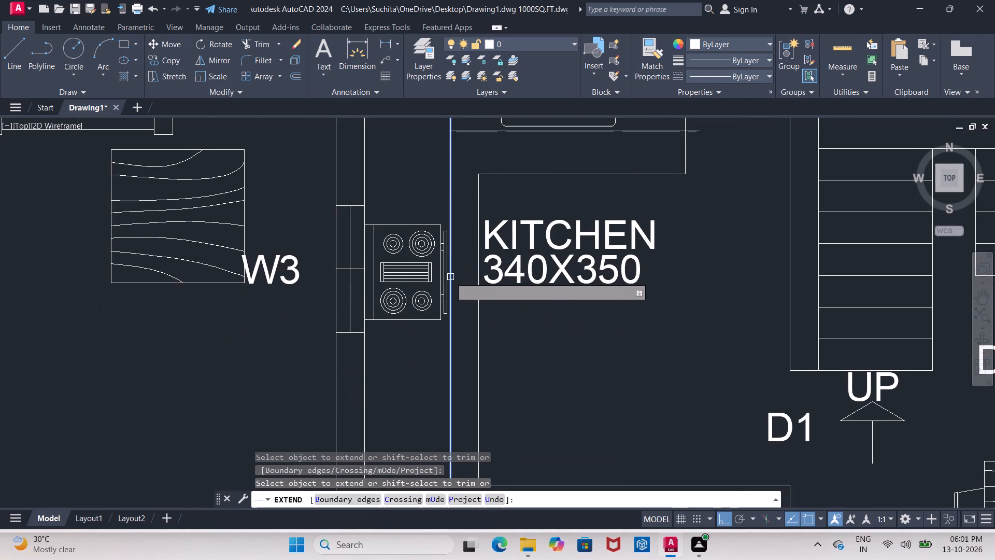
left_click(451, 278)
middle_click_drag(456, 283, 460, 194)
key("Escape")
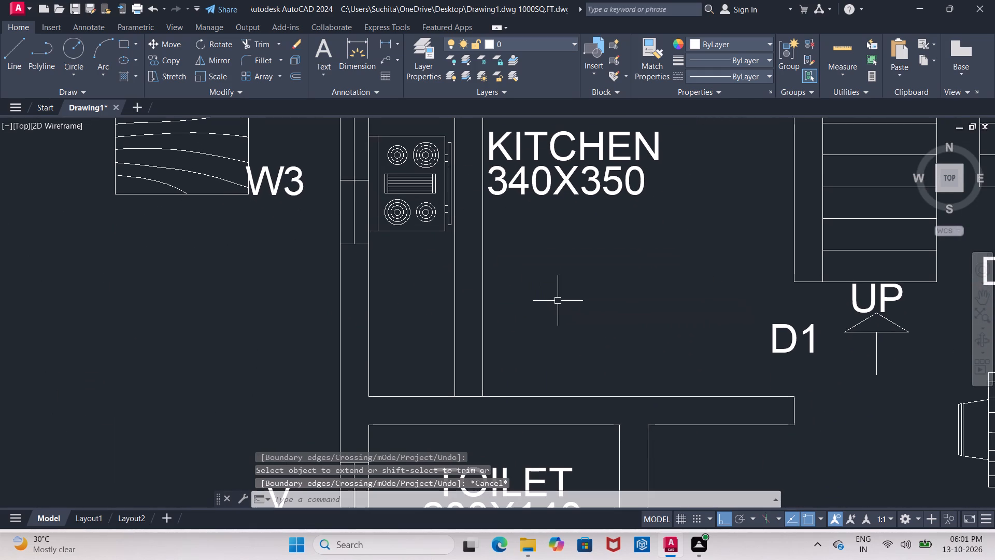
Trim away the kitchen counter's old vertical and horizontal inner edges, leaving the newly drawn lines.
key("t")
key("r")
left_click(590, 328)
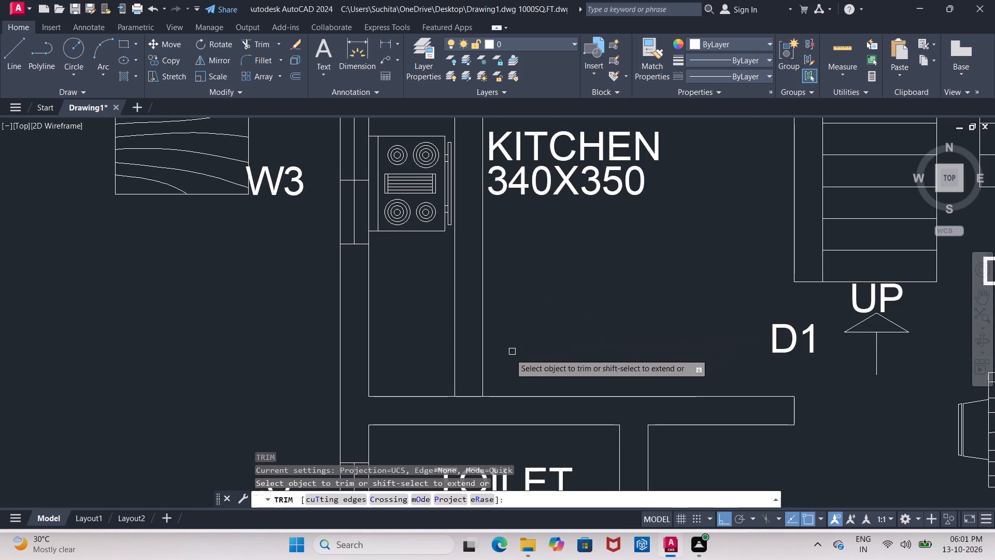
left_click(480, 370)
middle_click_drag(487, 318, 480, 436)
scroll(487, 318, "down", 1)
left_click(497, 288)
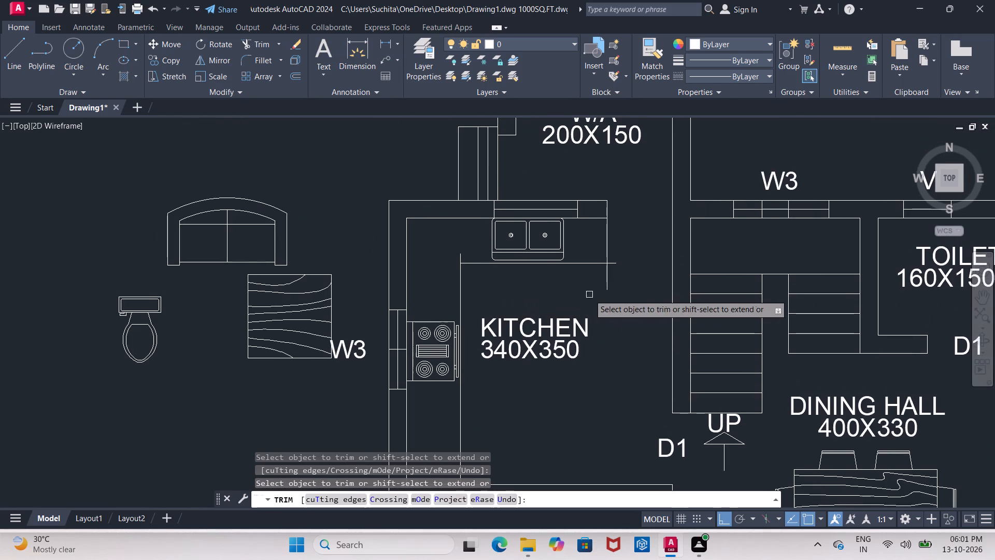
Trim the overhanging line ends at the counter's east end and at its inner corner.
left_click(607, 276)
left_click(616, 261)
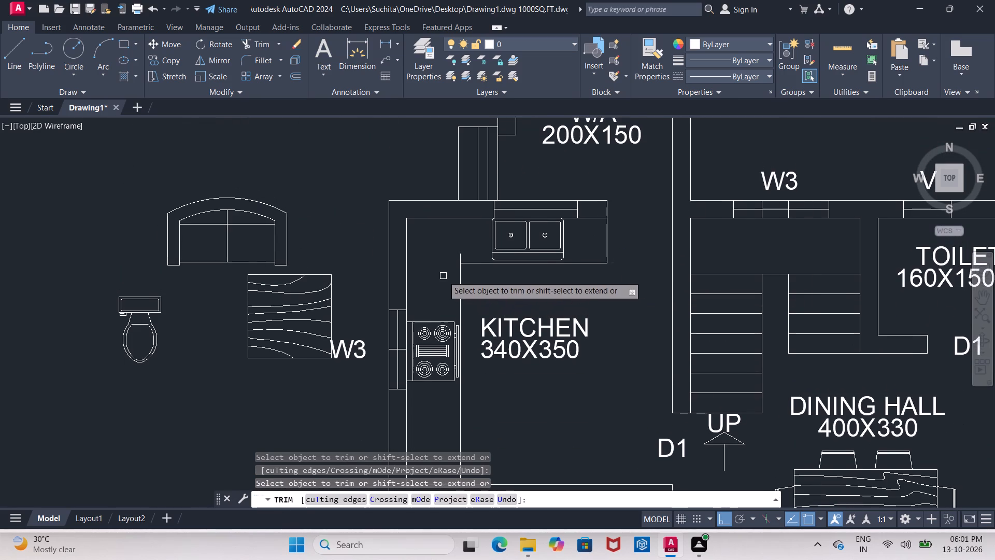
scroll(446, 271, "up", 1)
left_click(467, 250)
scroll(494, 269, "down", 1)
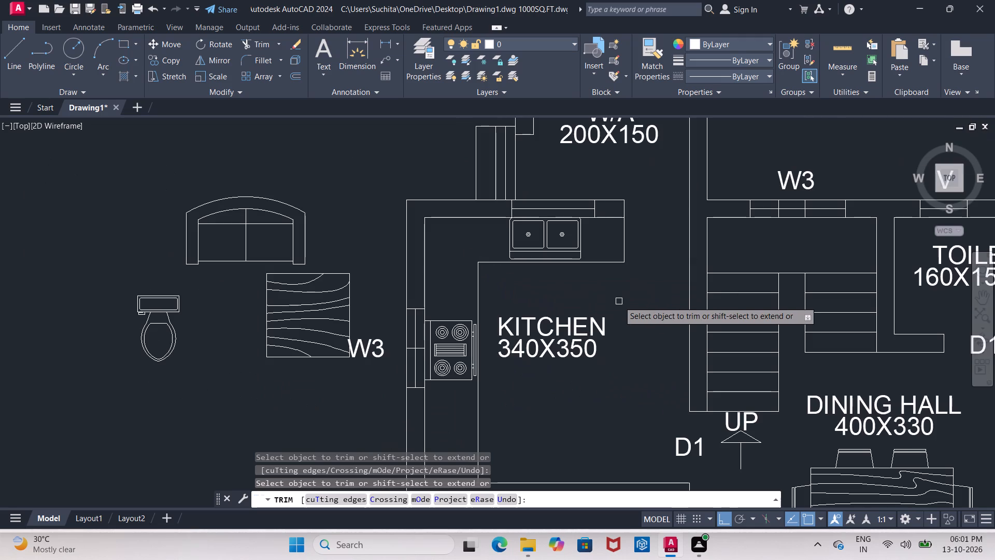
middle_click_drag(613, 289, 610, 306)
scroll(614, 289, "down", 1)
scroll(601, 301, "up", 2)
middle_click_drag(601, 301, 579, 345)
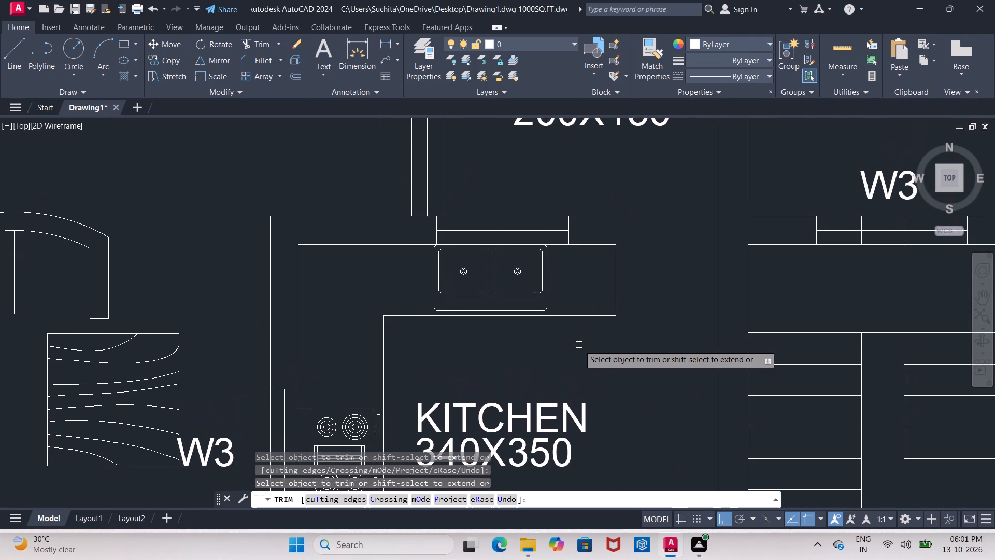
key("Escape")
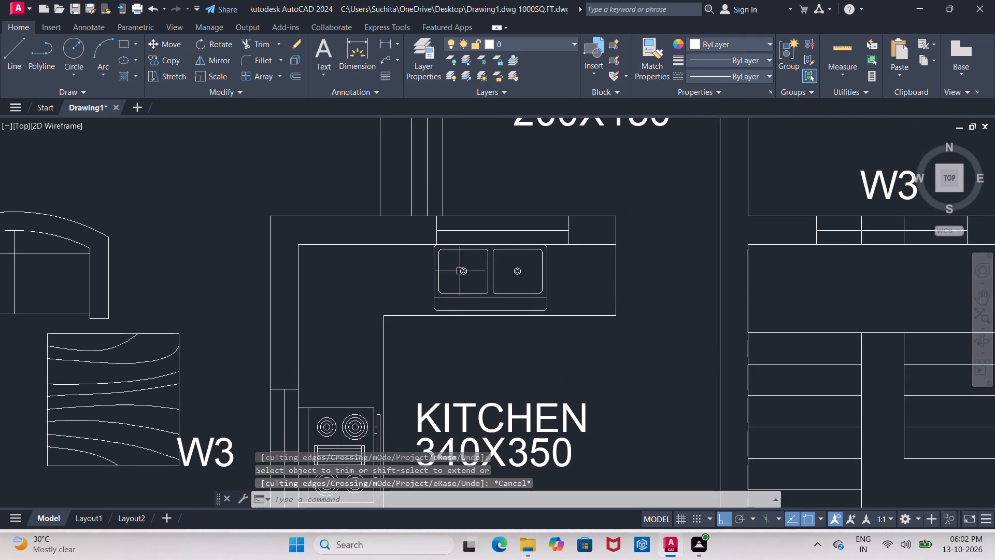
Move the double-bowl sink slightly east along the kitchen's north counter, nearer the middle of the window.
left_click(436, 278)
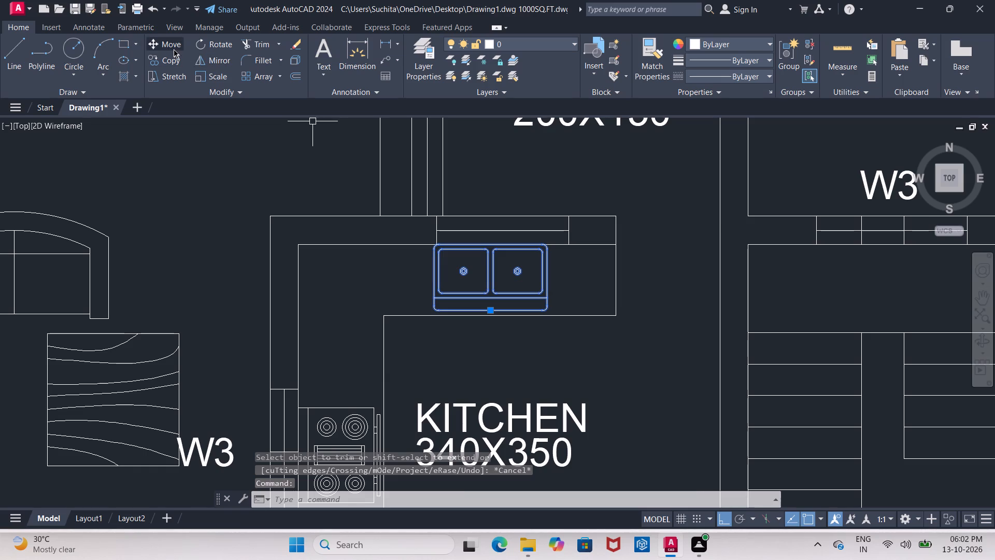
left_click(174, 49)
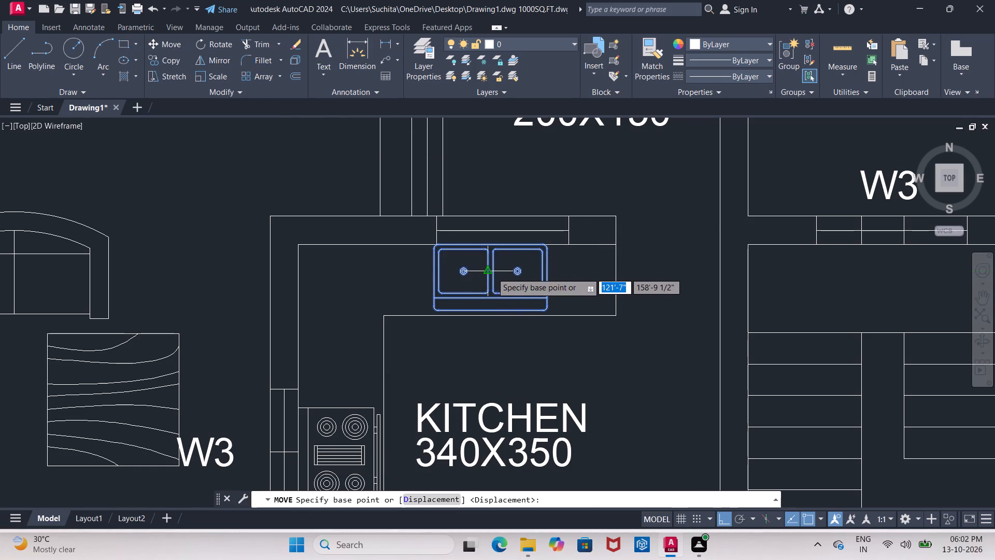
left_click(489, 273)
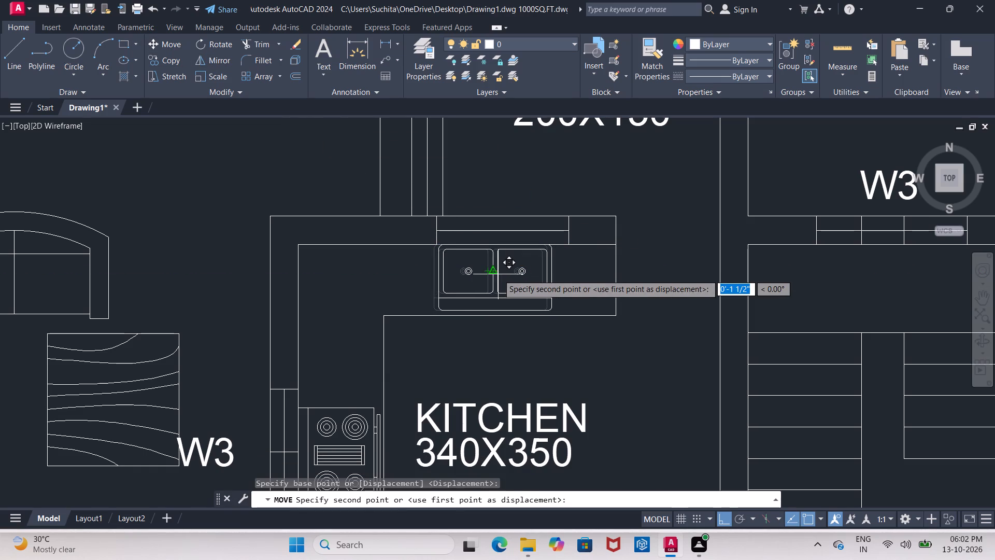
left_click(499, 274)
left_click(493, 272)
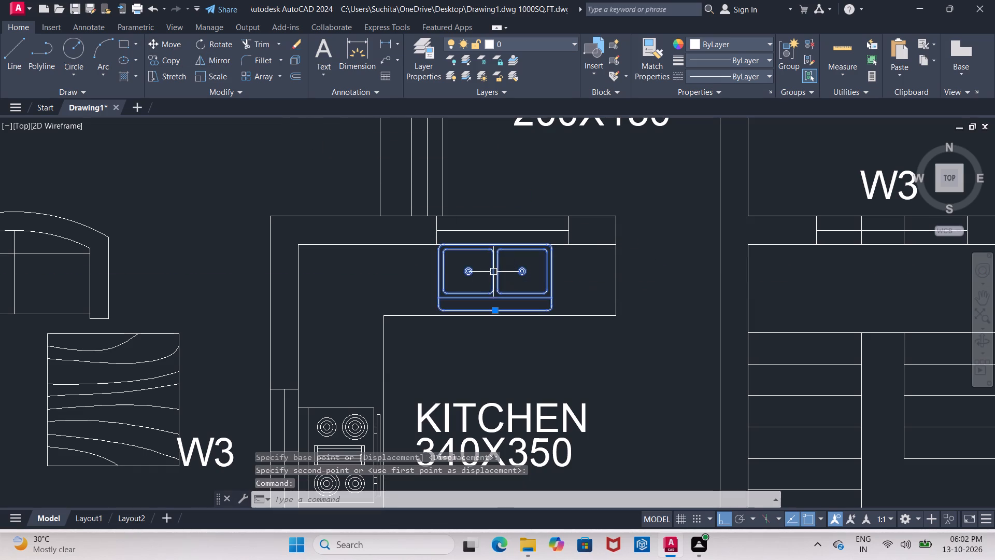
left_click(180, 41)
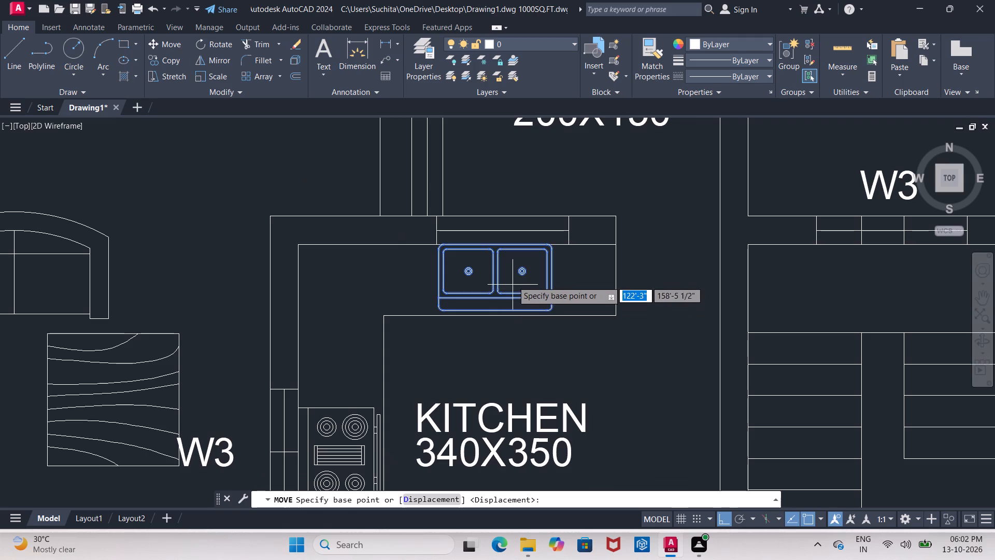
left_click(511, 278)
left_click(522, 279)
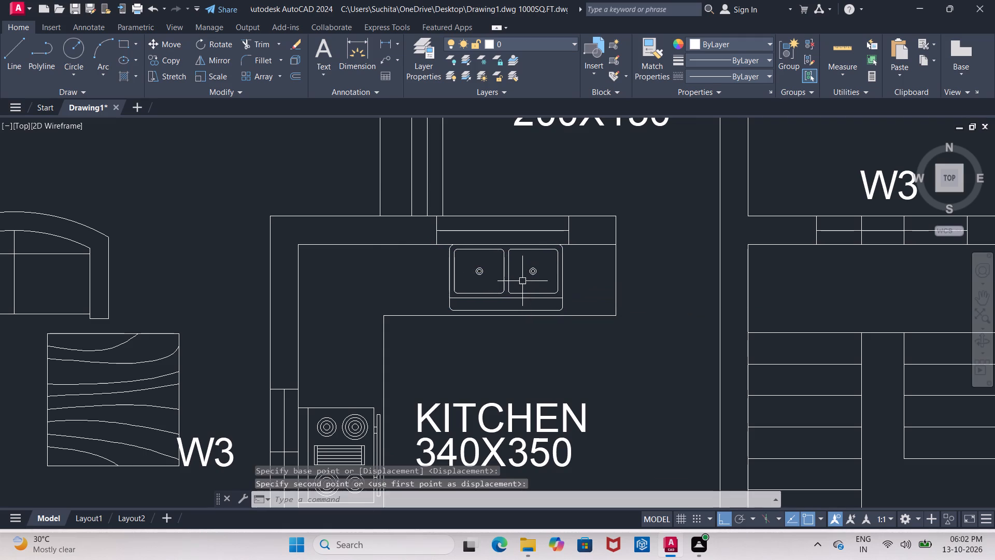
Move both lines of the TOILET 200X140 label west within their room, towards the ventilator wall.
scroll(523, 290, "down", 1)
middle_click_drag(573, 343, 571, 287)
scroll(571, 286, "down", 1)
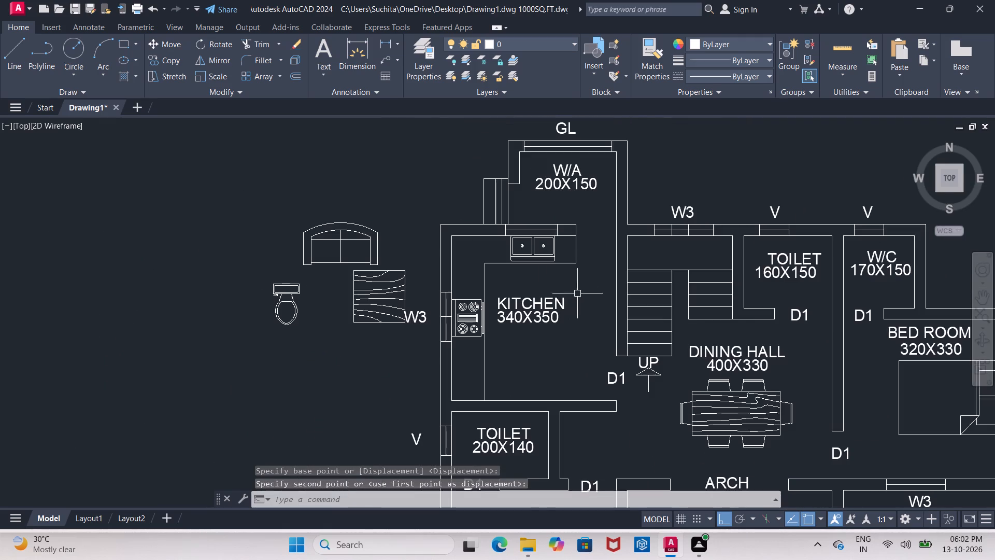
middle_click_drag(576, 353, 593, 250)
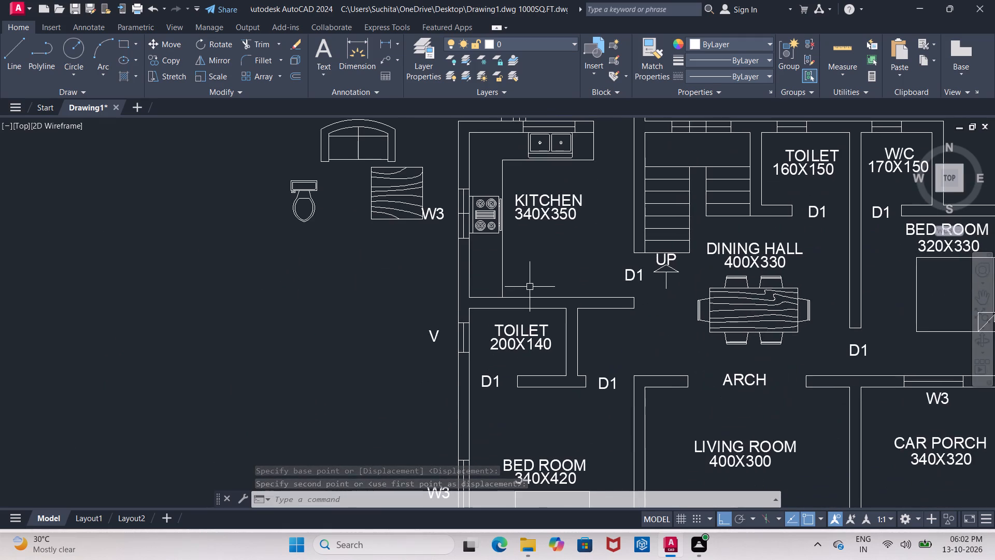
scroll(533, 330, "up", 1)
left_click(533, 330)
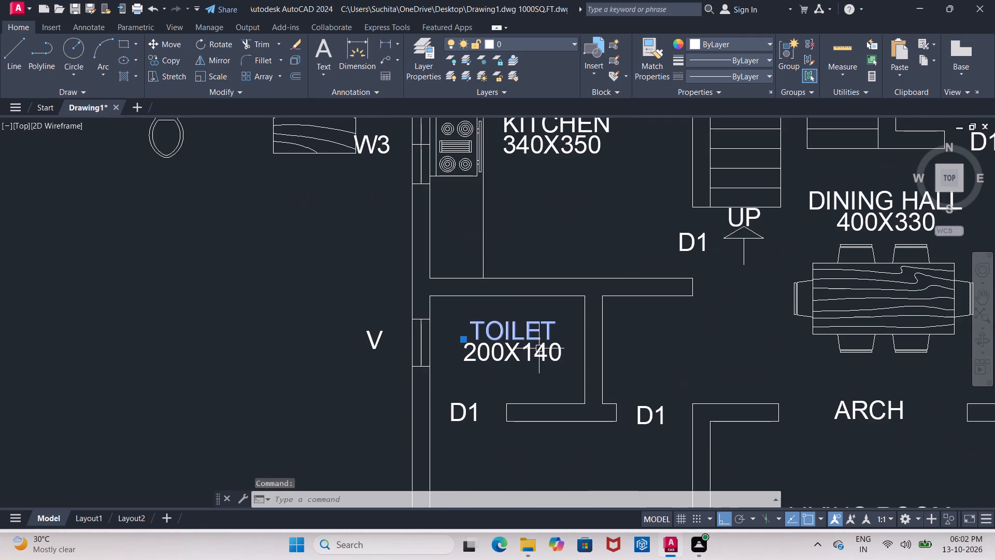
left_click(539, 351)
left_click(172, 43)
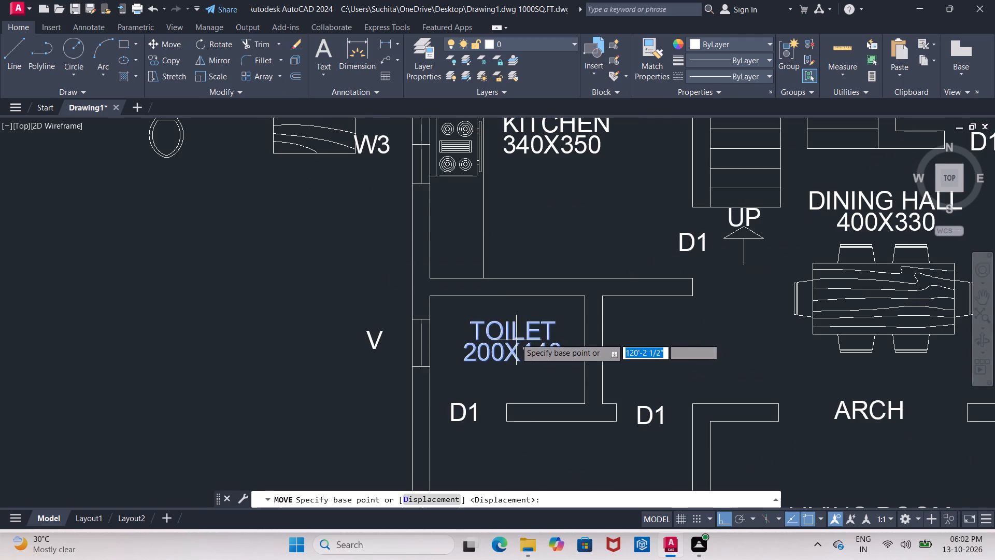
left_click(515, 337)
left_click(489, 337)
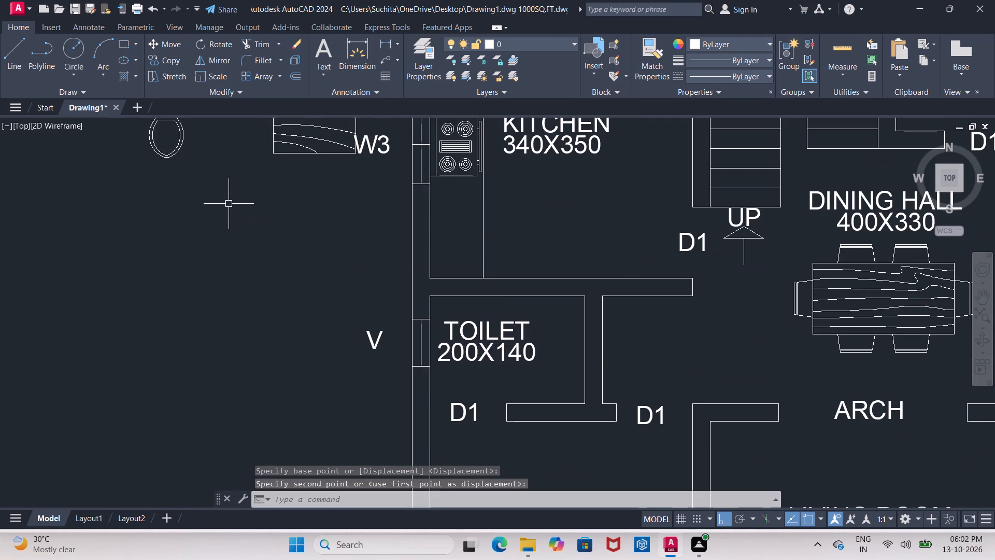
Move the toilet fixture outside the plan straight south, to about the level of the 200X140 toilet room.
middle_click_drag(228, 203, 241, 261)
middle_click_drag(170, 198, 172, 244)
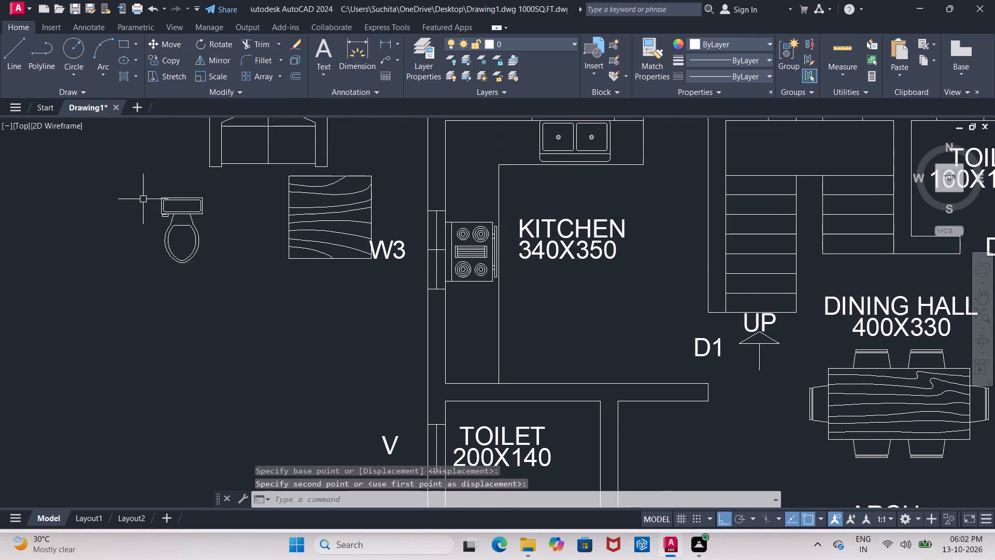
left_click(184, 207)
key("Escape")
left_click(177, 211)
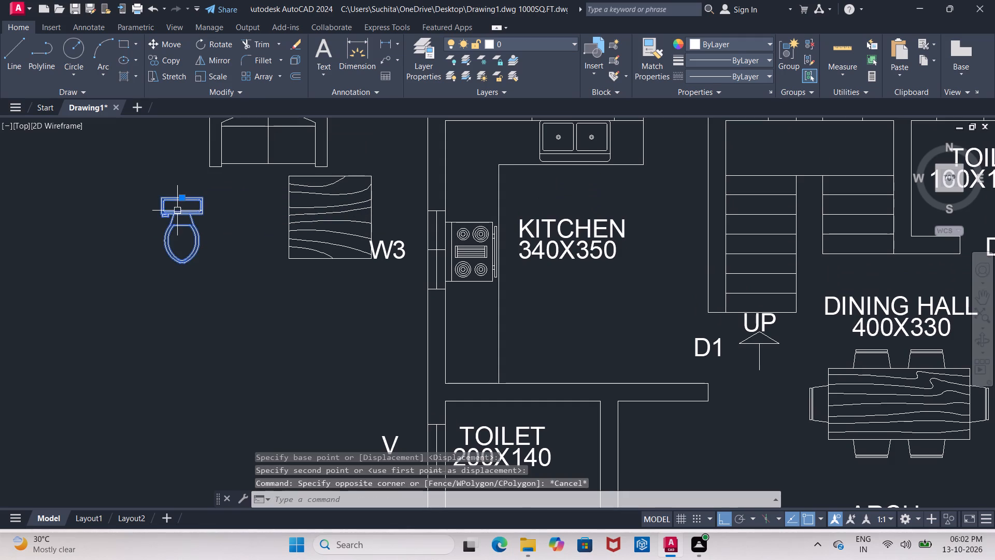
left_click_drag(182, 44, 182, 49)
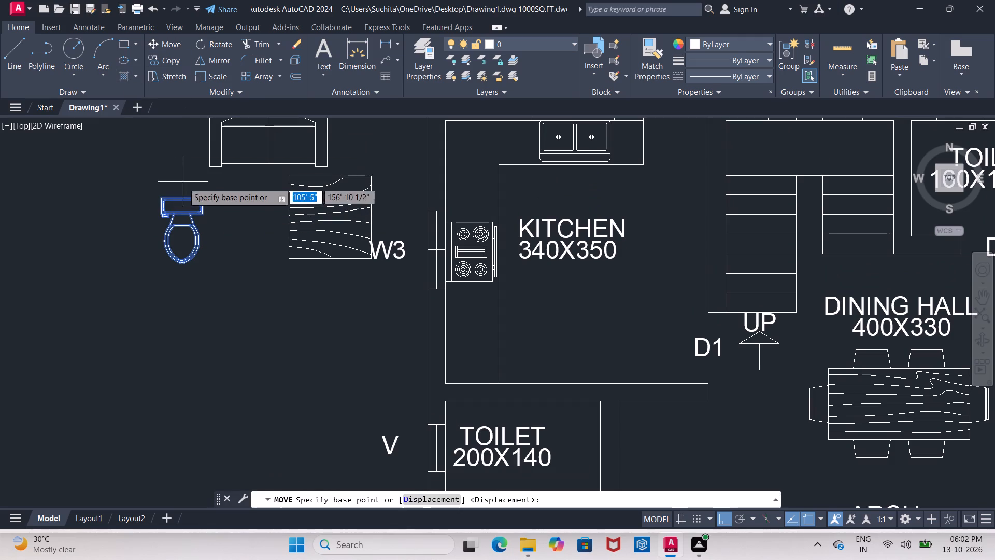
left_click_drag(183, 235, 183, 242)
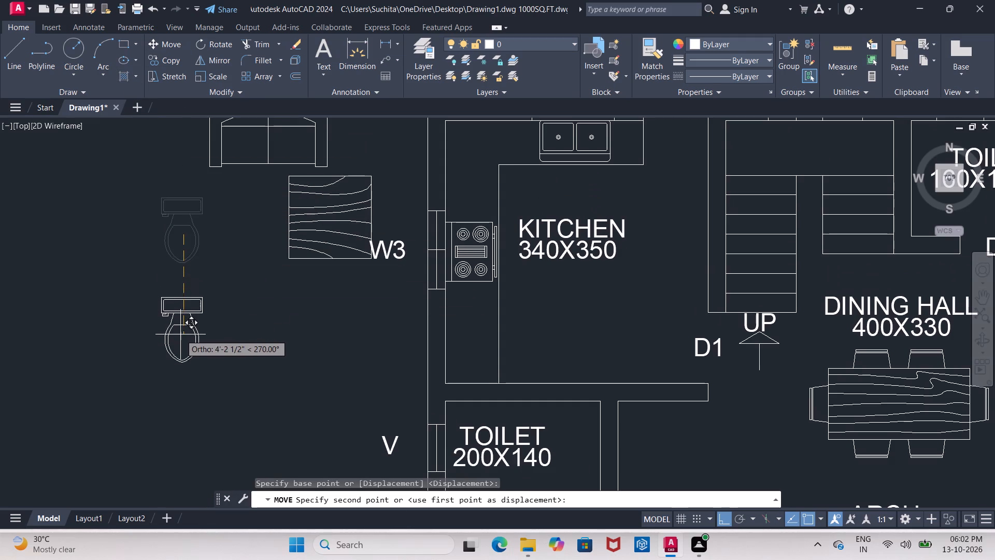
middle_click_drag(180, 345, 199, 257)
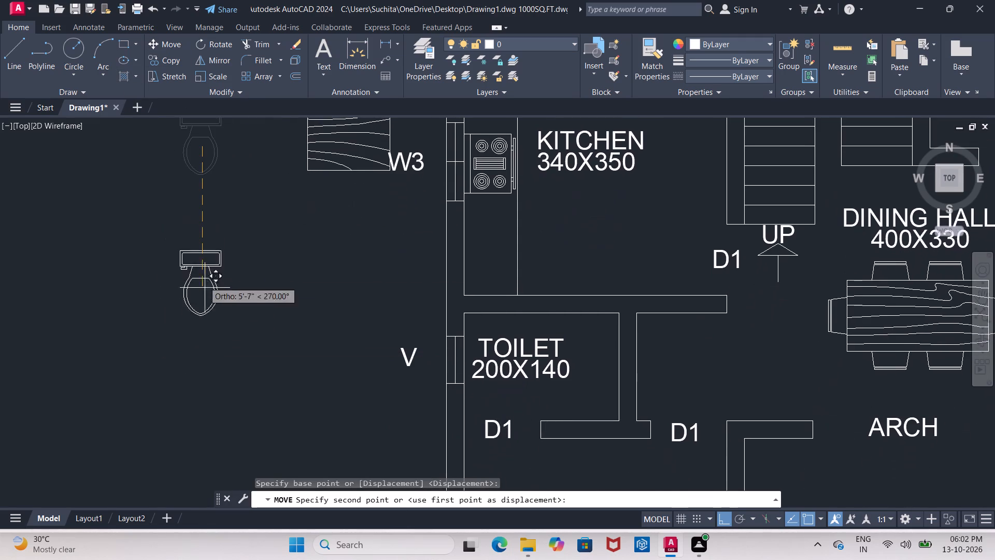
left_click(200, 374)
key("Escape")
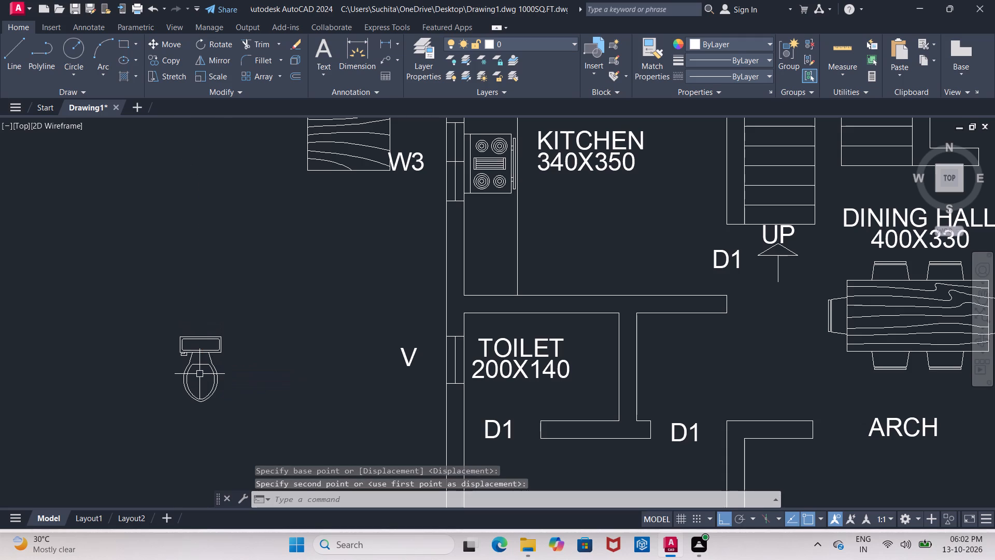
Rotate the toilet fixture 270 degrees about its tank's northeast corner so the bowl points west.
left_click_drag(148, 319, 257, 354)
left_click_drag(265, 362, 281, 417)
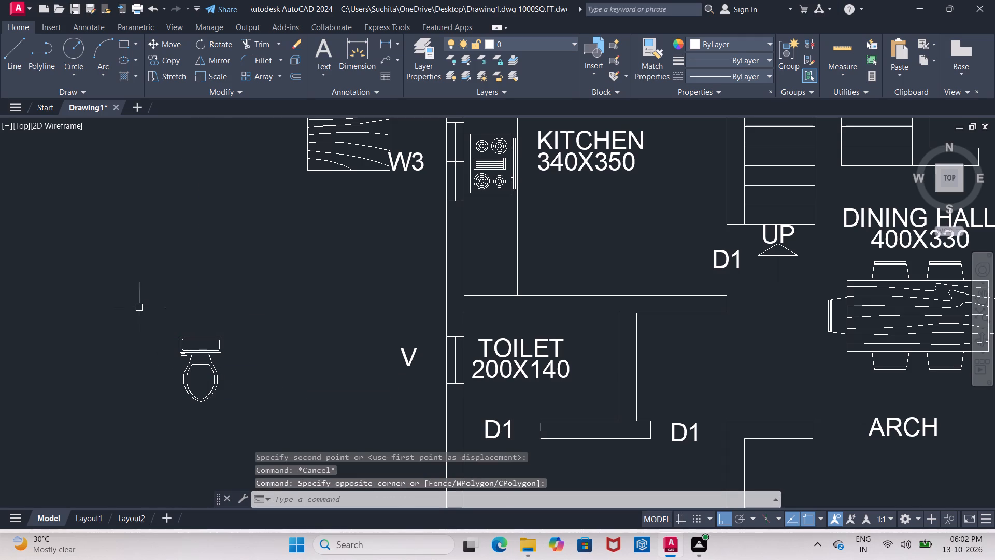
left_click_drag(139, 306, 166, 327)
left_click(230, 404)
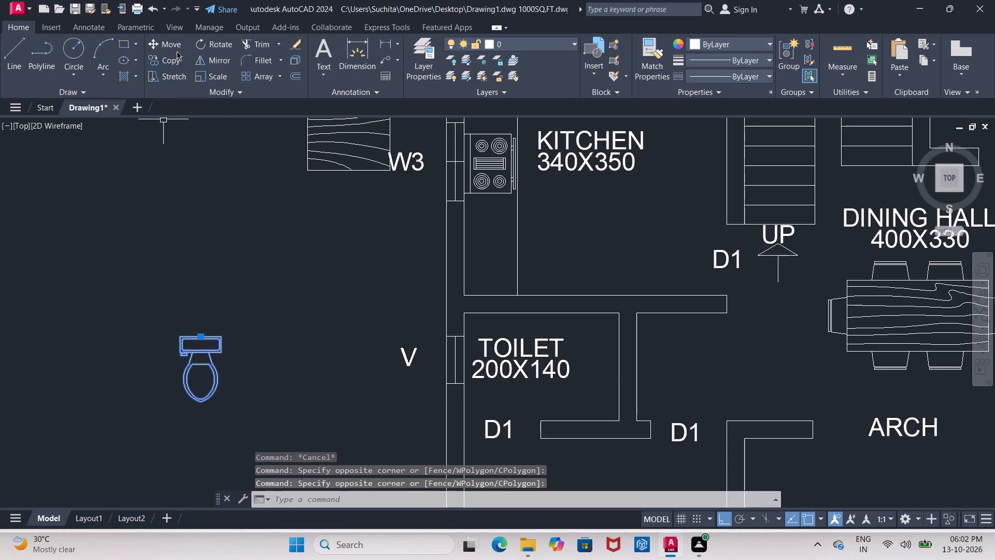
left_click(219, 48)
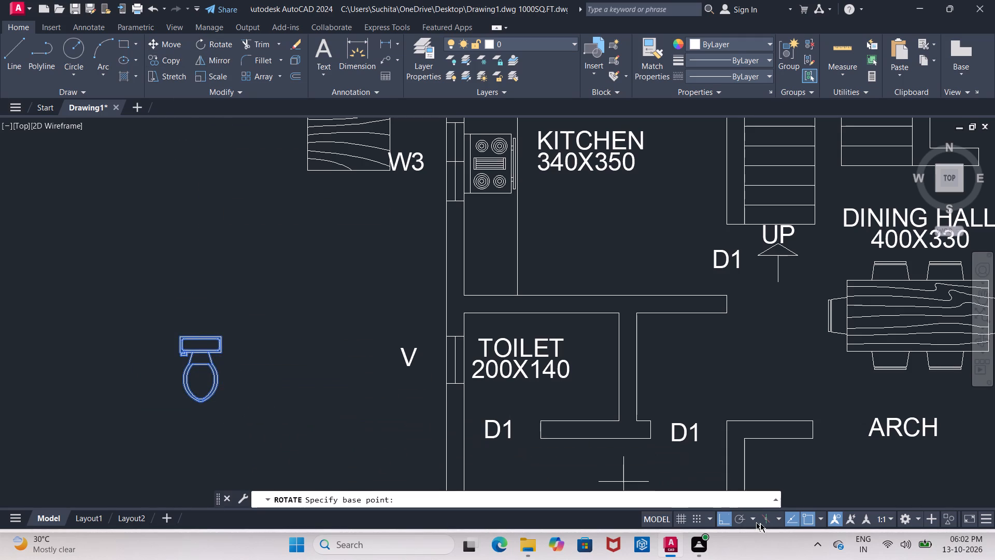
left_click(222, 338)
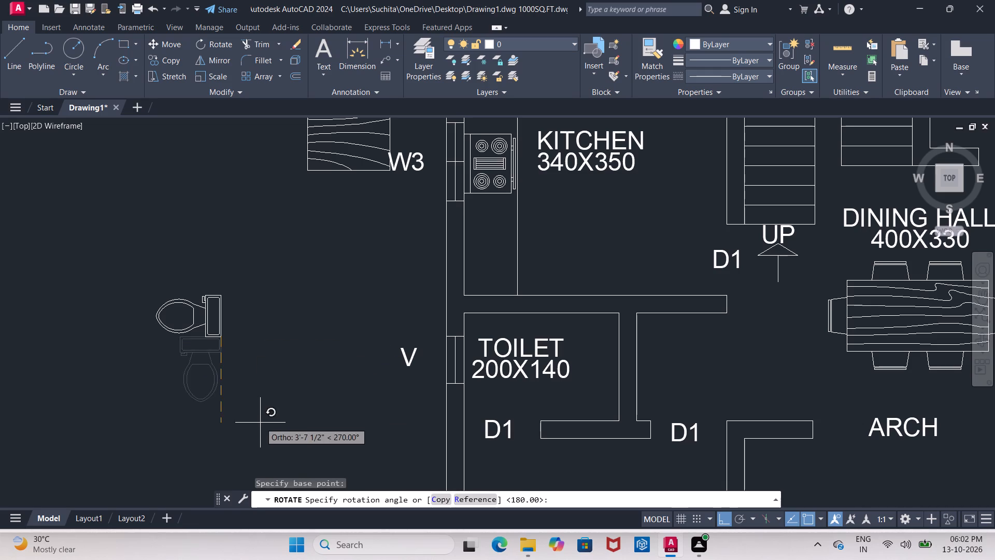
left_click(260, 423)
With Ortho off, move the rotated toilet fixture by its tank's back midpoint to the 200X140 toilet room's east wall.
left_click_drag(32, 217, 135, 272)
left_click(282, 400)
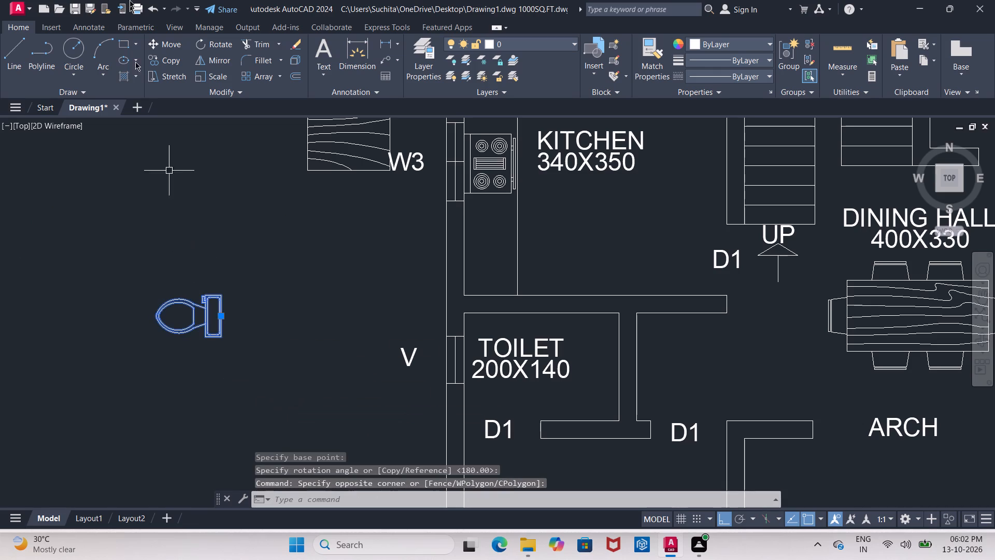
left_click(167, 49)
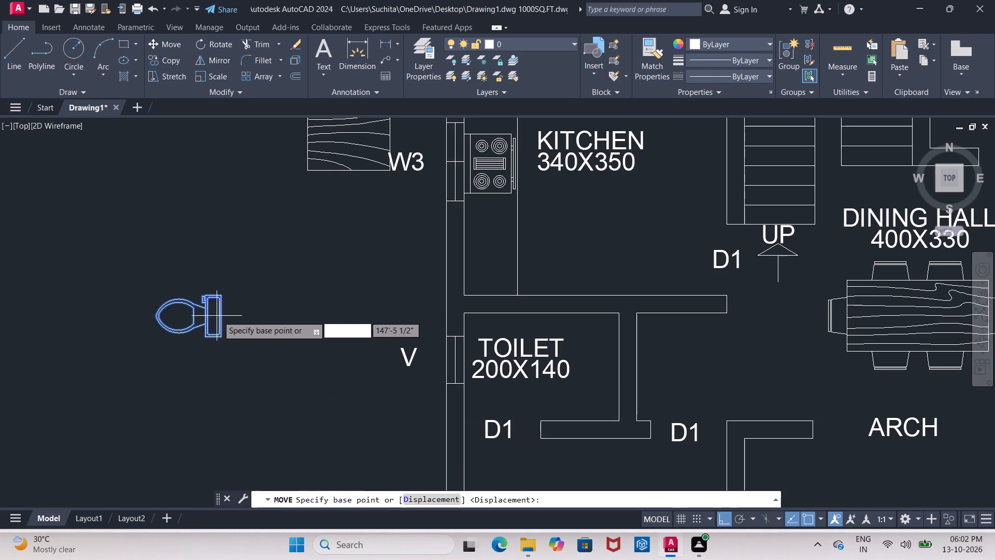
left_click(220, 317)
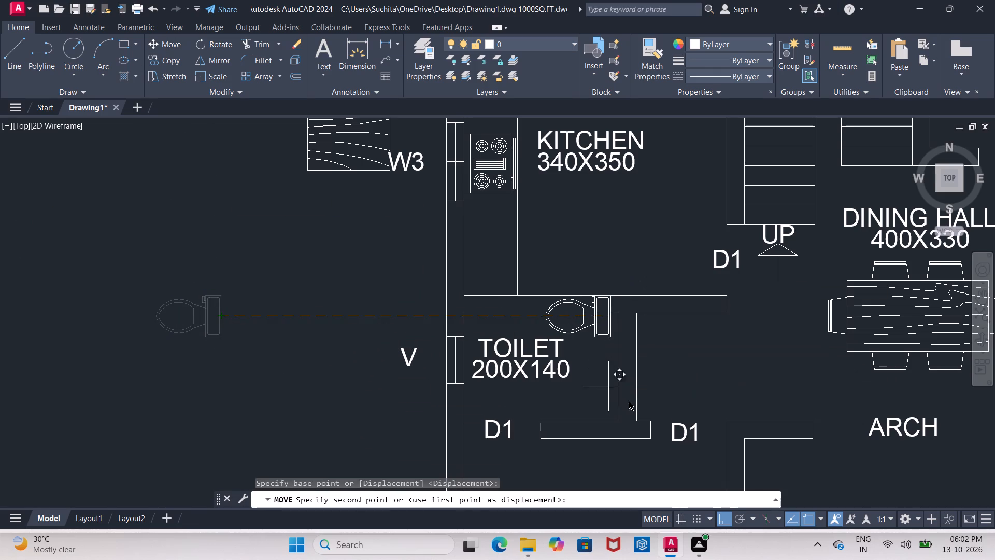
left_click(722, 514)
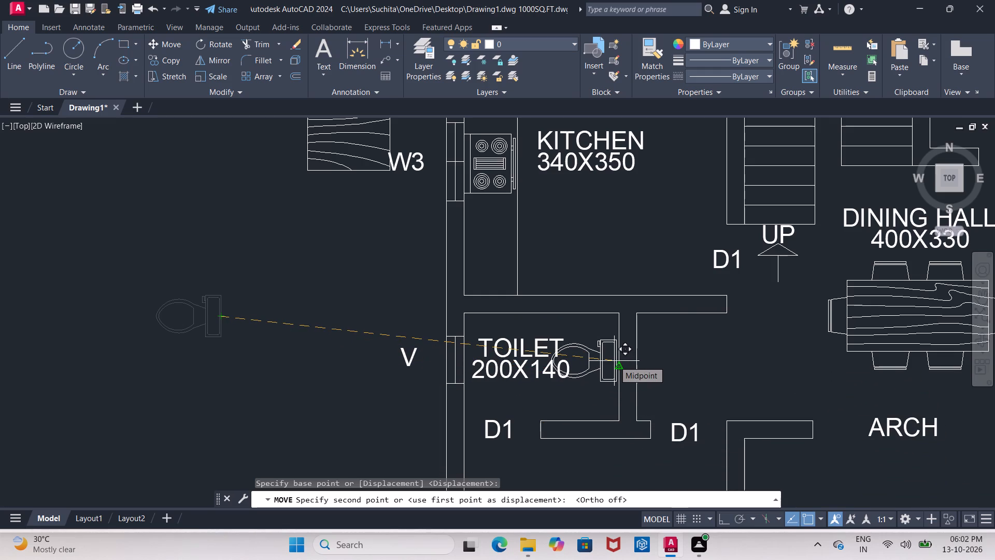
scroll(614, 361, "up", 1)
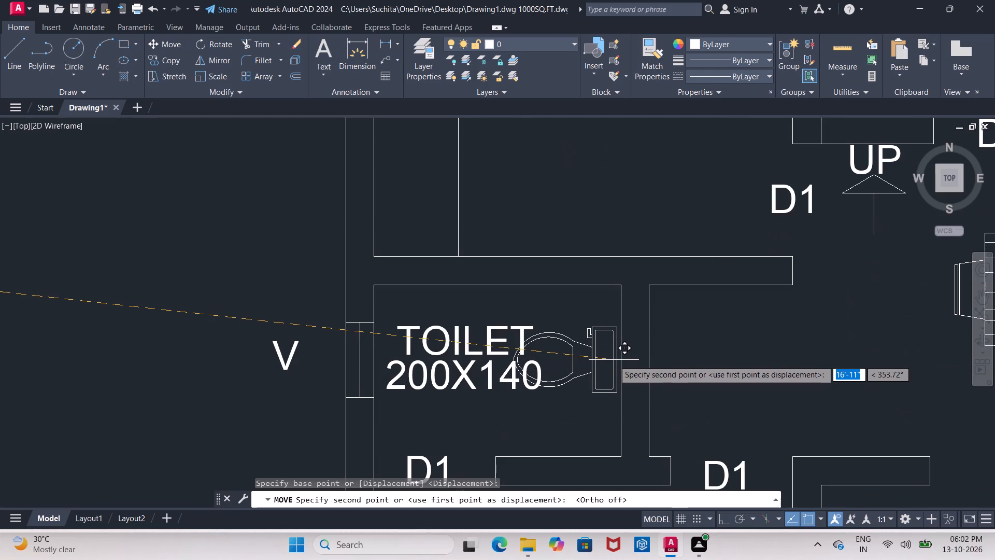
left_click(615, 365)
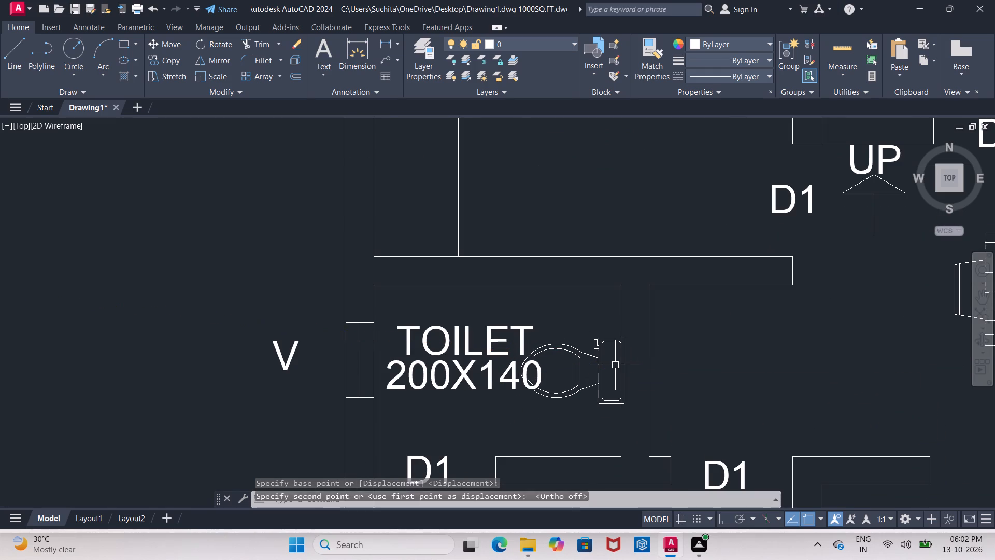
Move the toilet fixture slightly west so its tank's back sits flush against the room's east wall line.
scroll(638, 383, "up", 2)
middle_click_drag(638, 383, 635, 378)
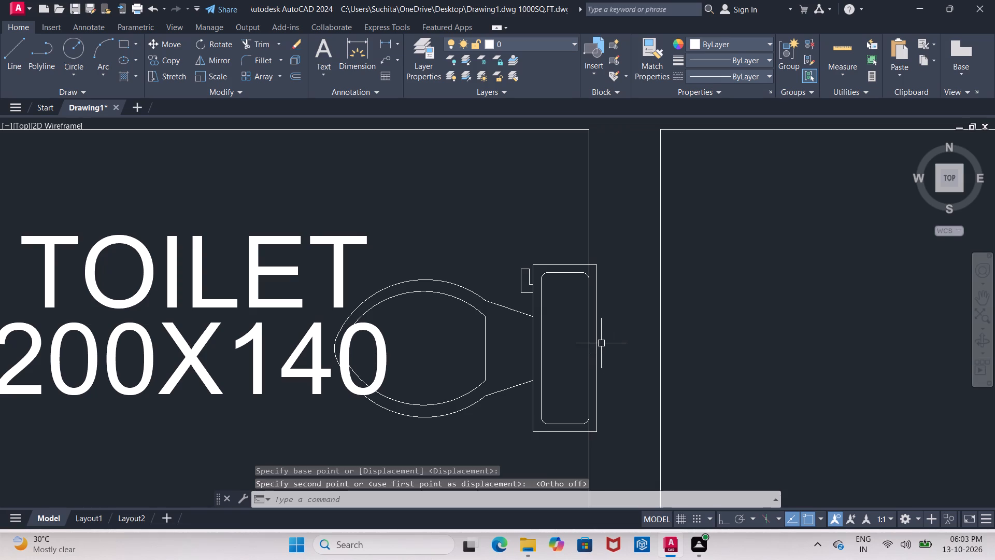
left_click(598, 342)
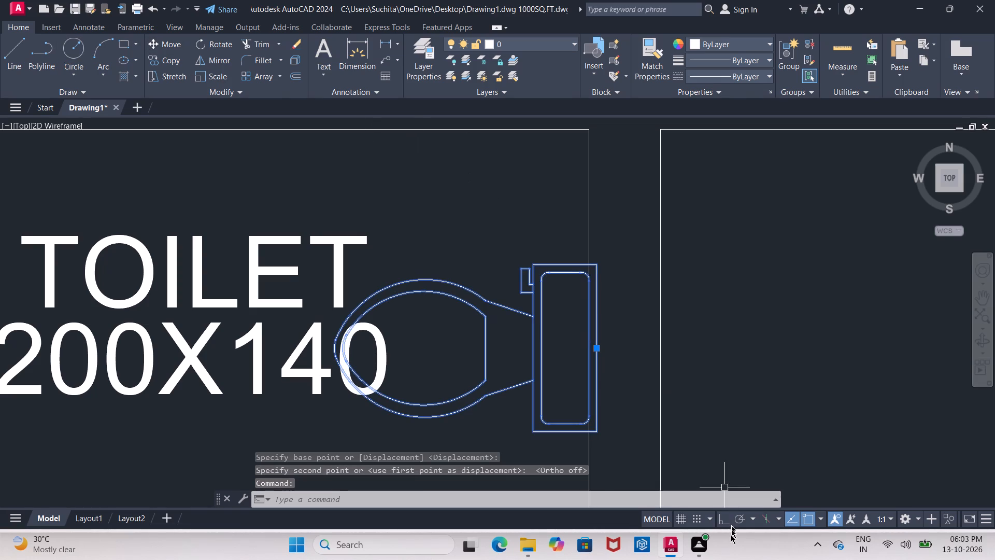
left_click(181, 47)
left_click(595, 349)
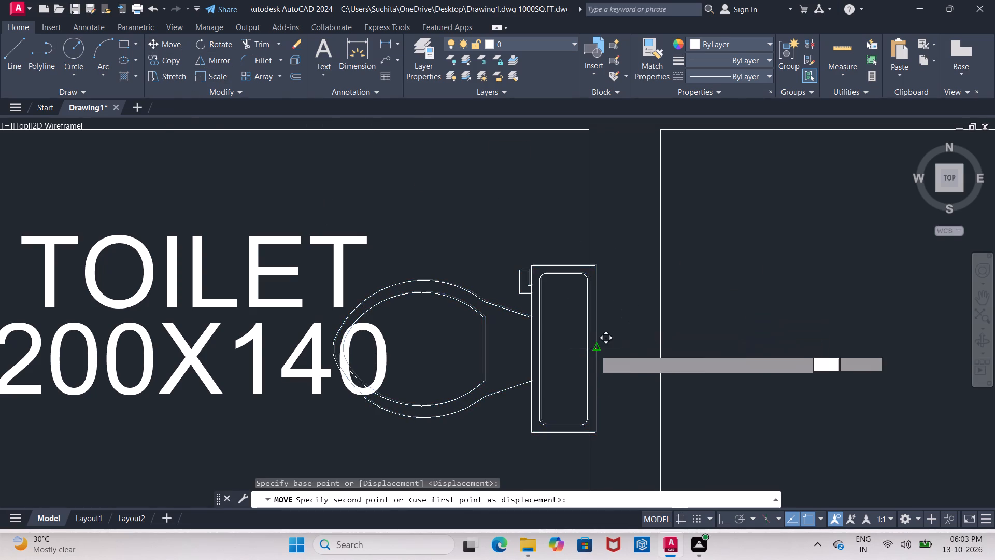
left_click(587, 349)
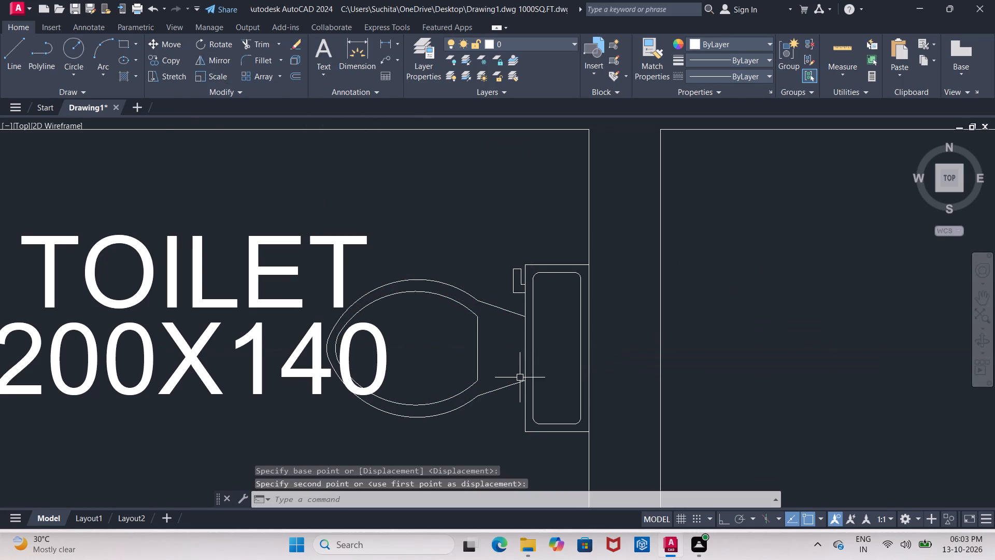
Move the LIVING ROOM 400X300 label straight north, to just below the ARCH label.
scroll(520, 377, "down", 2)
middle_click_drag(526, 375, 563, 324)
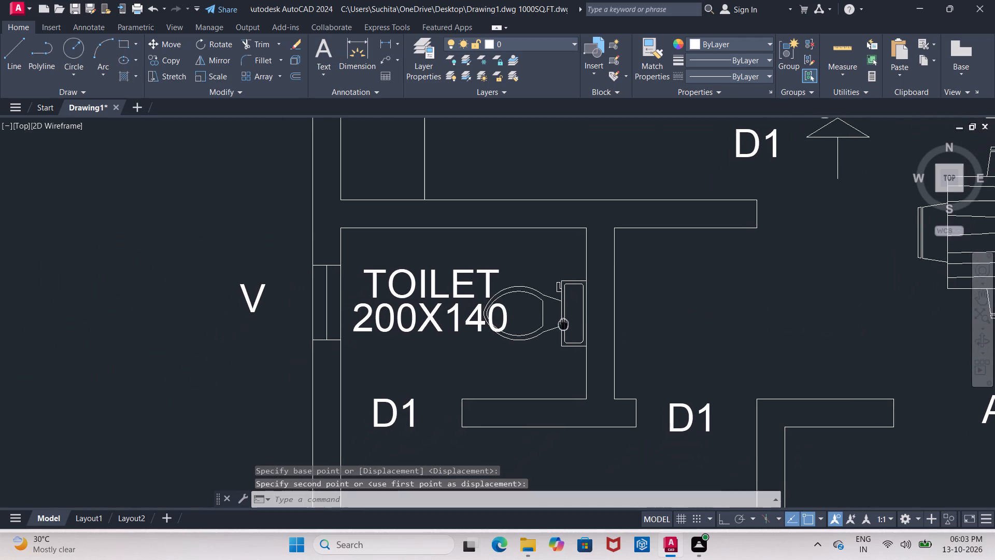
scroll(552, 353, "down", 1)
middle_click_drag(564, 381, 551, 336)
scroll(551, 336, "down", 2)
middle_click_drag(650, 374, 573, 338)
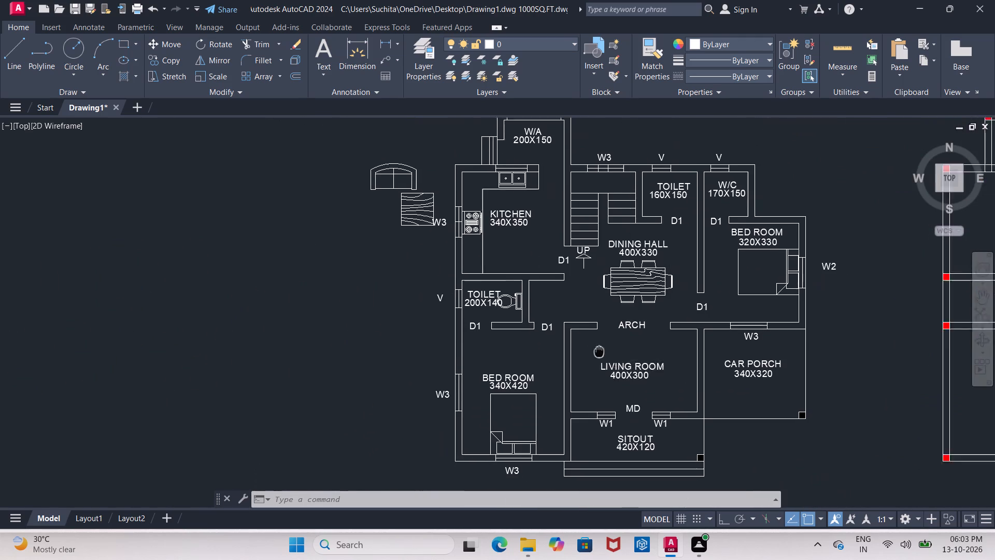
middle_click_drag(573, 338, 545, 319)
scroll(570, 318, "up", 1)
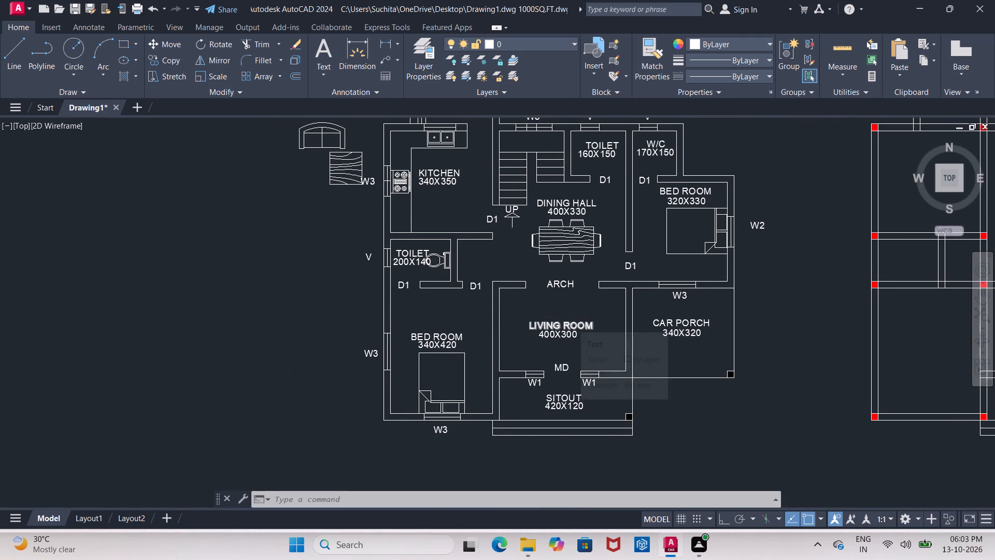
scroll(570, 318, "up", 1)
middle_click_drag(566, 315, 536, 288)
left_click(519, 310)
left_click(527, 337)
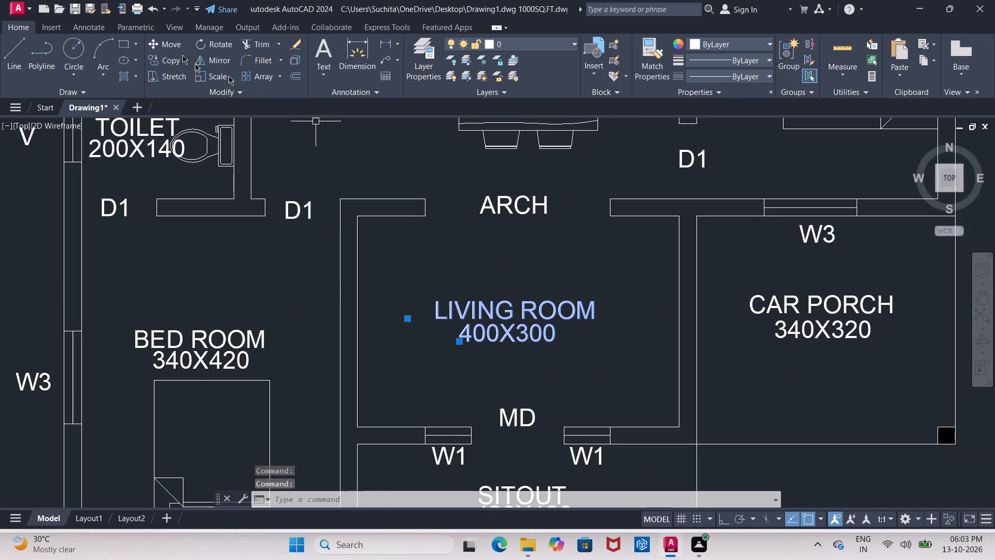
left_click(164, 41)
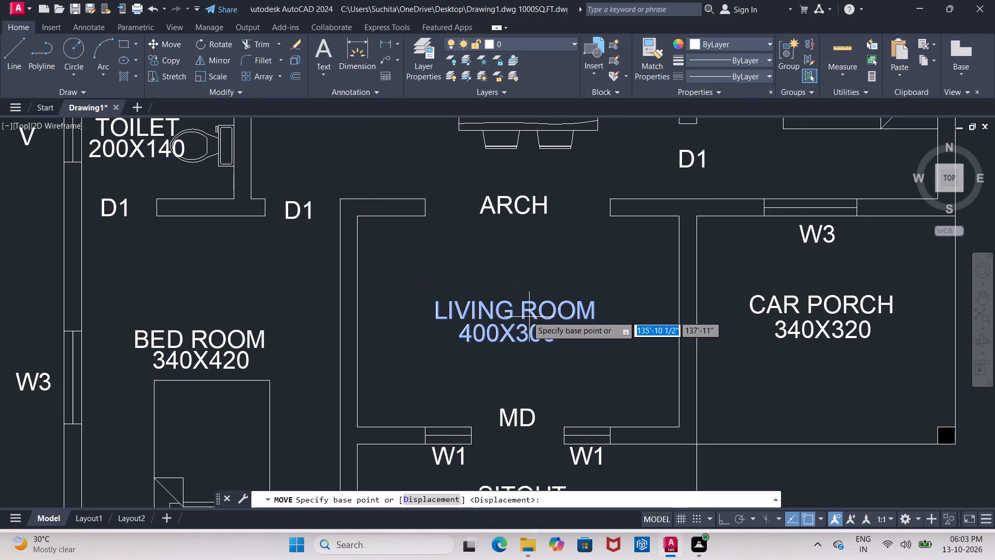
left_click(519, 309)
left_click(519, 250)
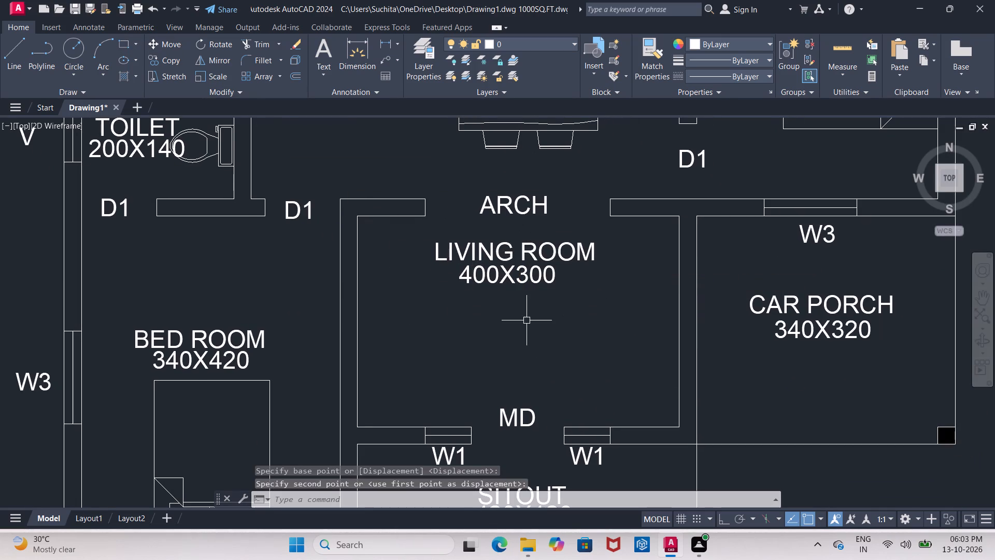
Move the two-seat sofa from outside the plan into the living room, below the room label.
scroll(527, 319, "down", 2)
middle_click(528, 319)
middle_click_drag(528, 320, 533, 352)
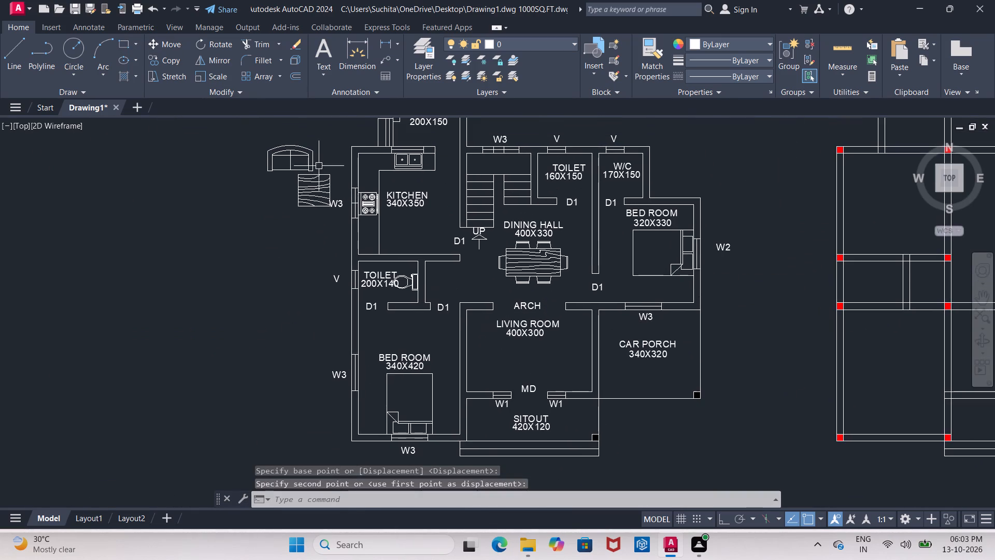
left_click(292, 147)
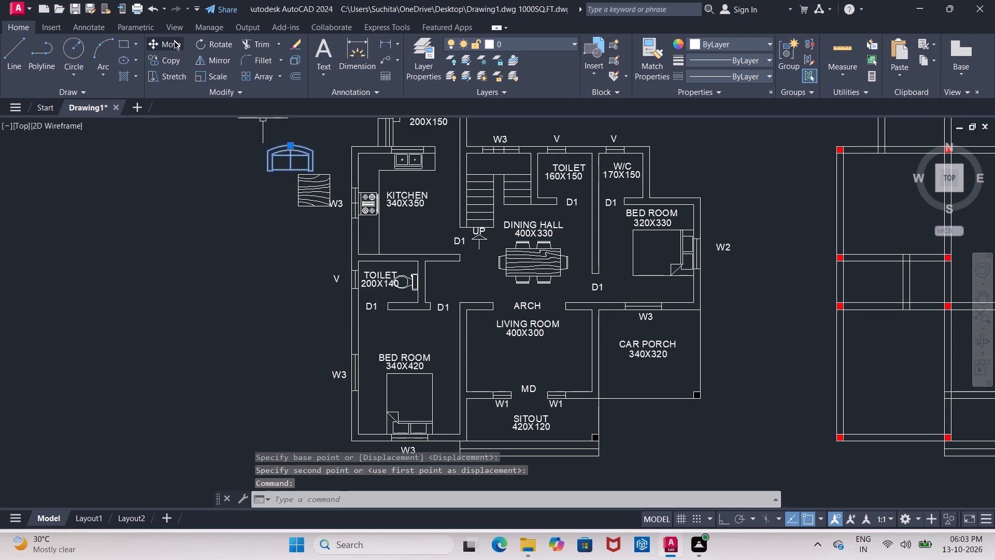
left_click(174, 41)
left_click(290, 163)
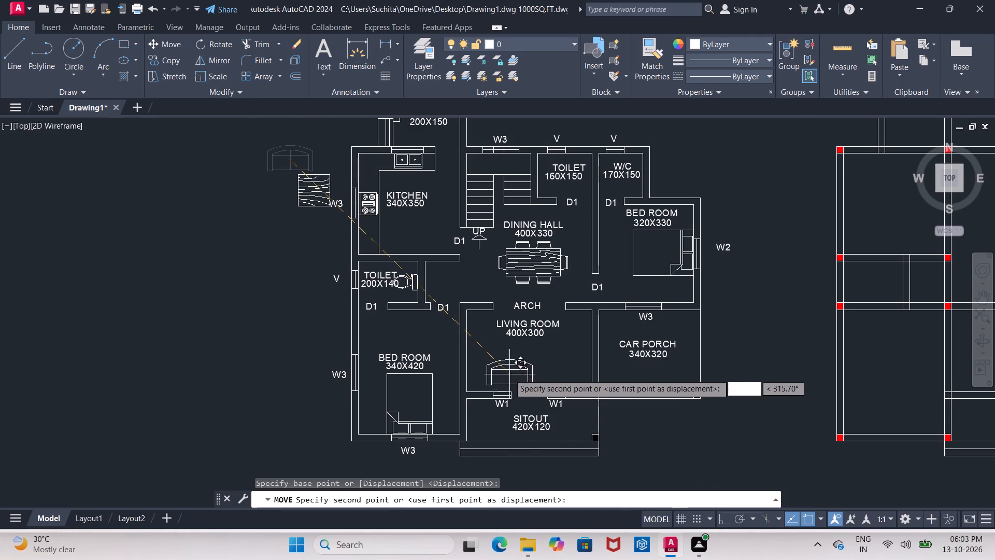
scroll(506, 370, "up", 1)
left_click(505, 360)
With Ortho on, rotate the sofa 90 degrees about its back's midpoint so the seat faces east.
left_click(503, 342)
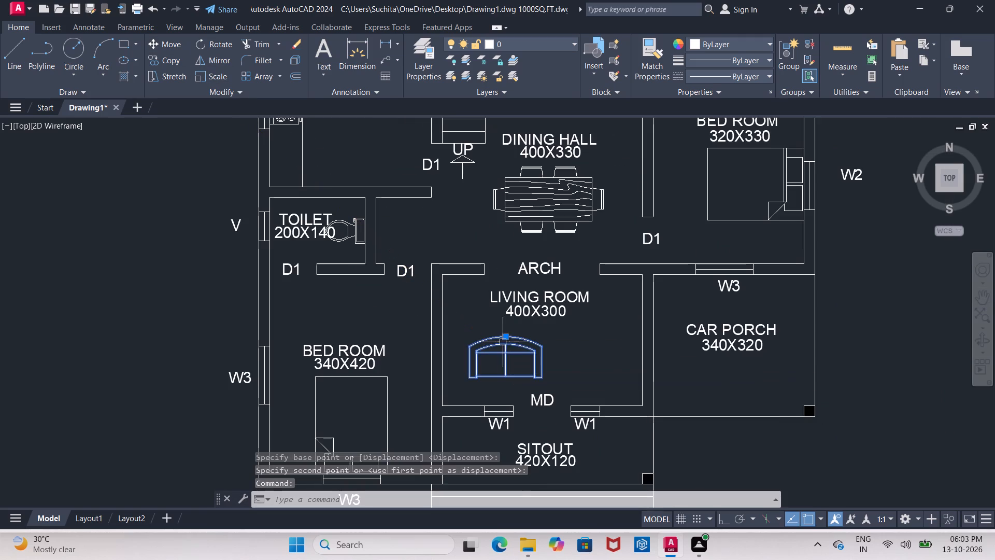
left_click(722, 521)
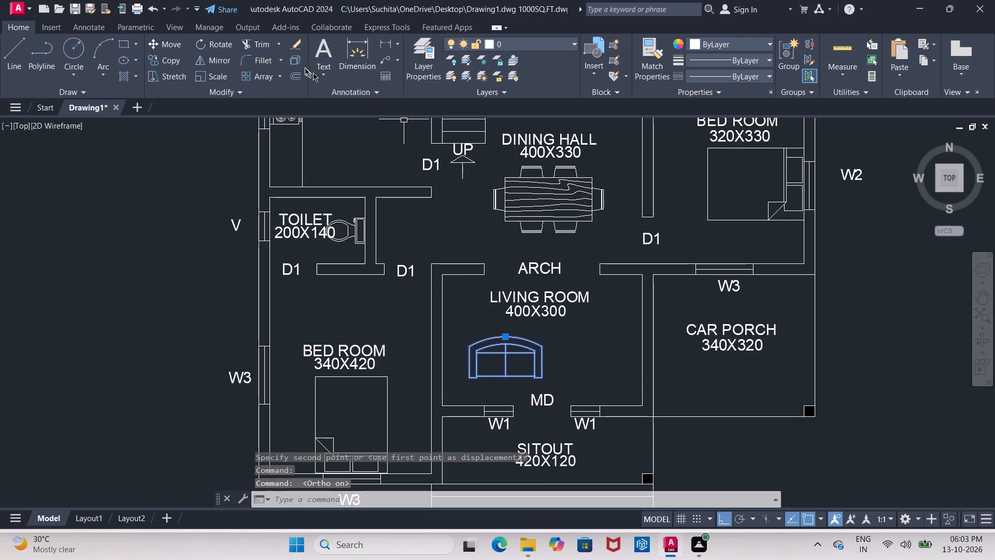
left_click(229, 43)
left_click(514, 335)
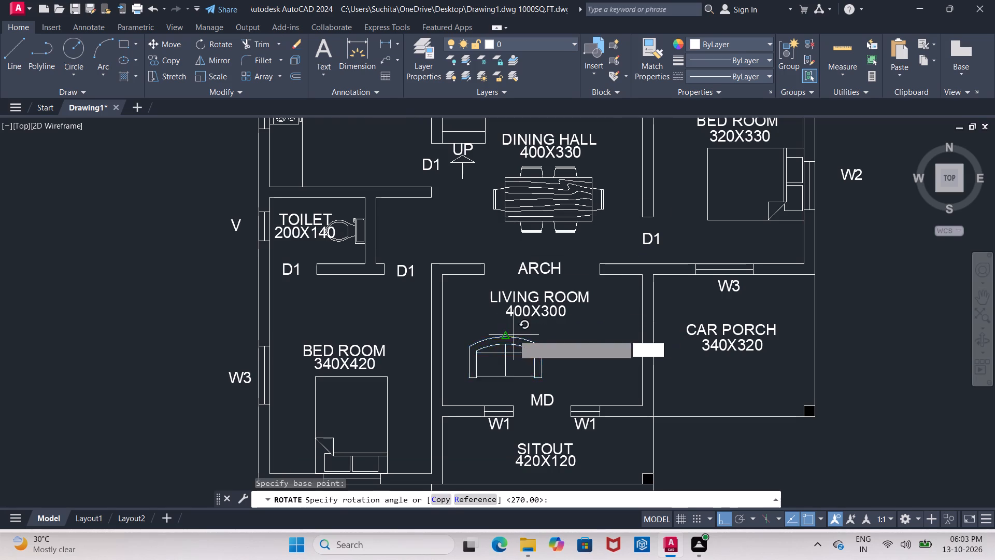
left_click(495, 285)
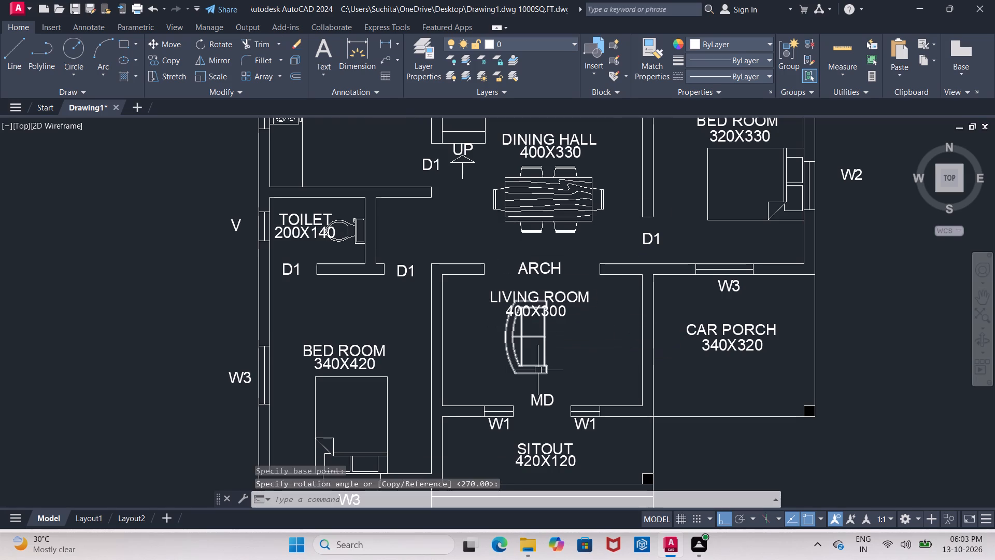
With Ortho off, move the rotated sofa southwest, close to the living room's west wall.
left_click(538, 370)
left_click(165, 45)
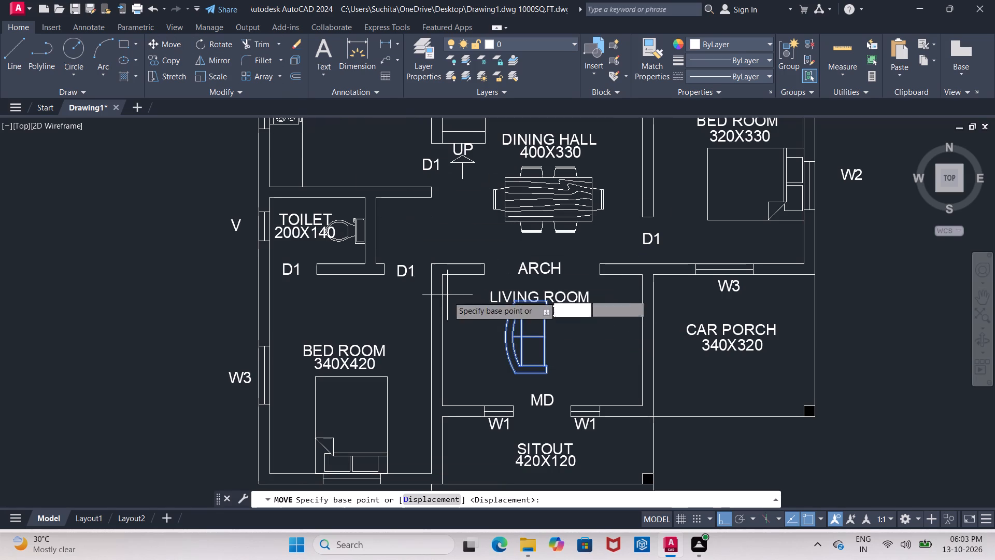
left_click(535, 348)
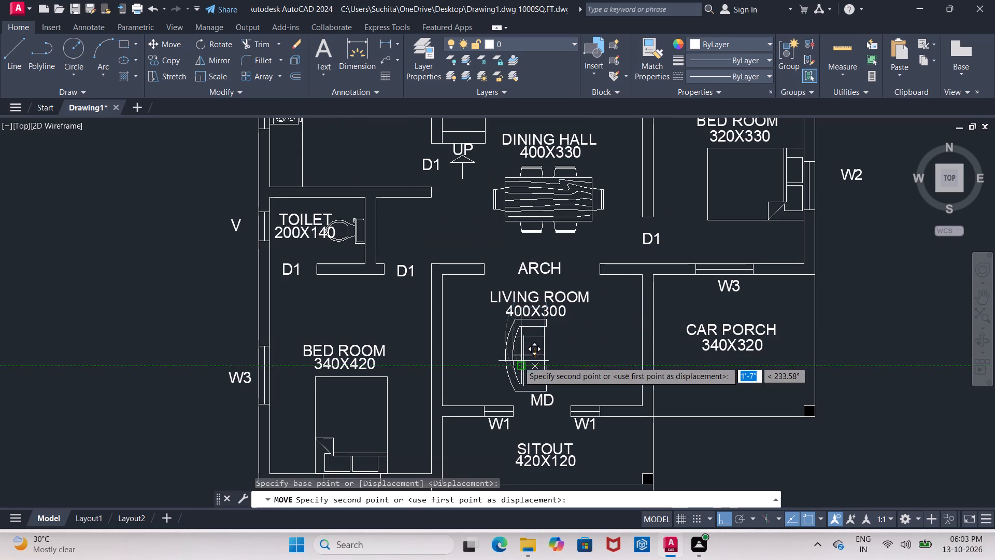
left_click(720, 523)
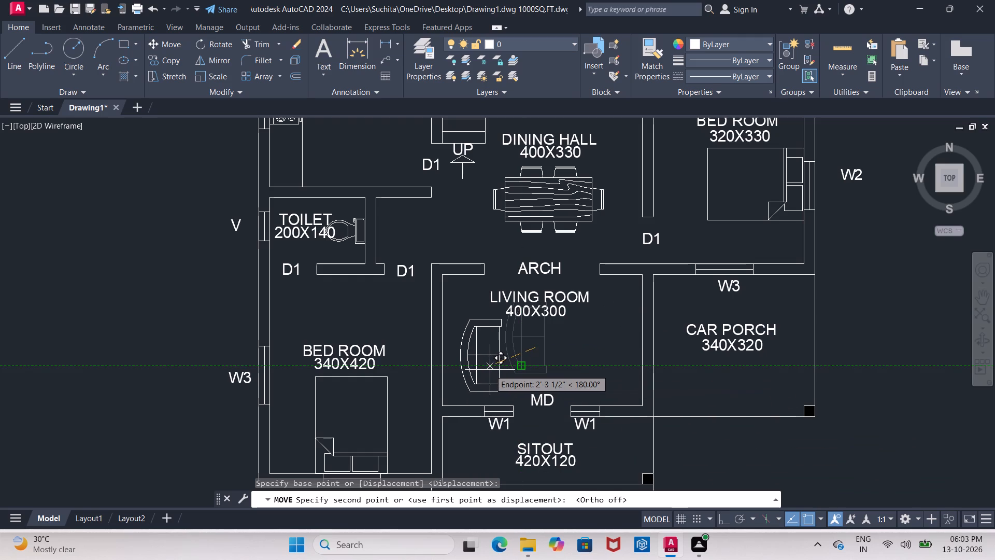
left_click(492, 369)
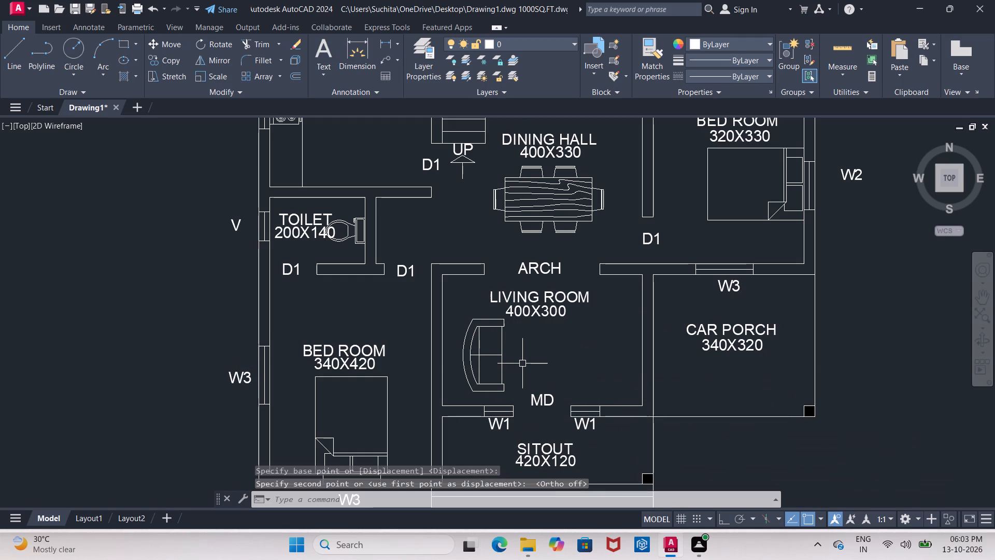
Move the square wood-grain table from outside the plan to the living room's centre, just east of the sofa.
scroll(522, 359, "down", 2)
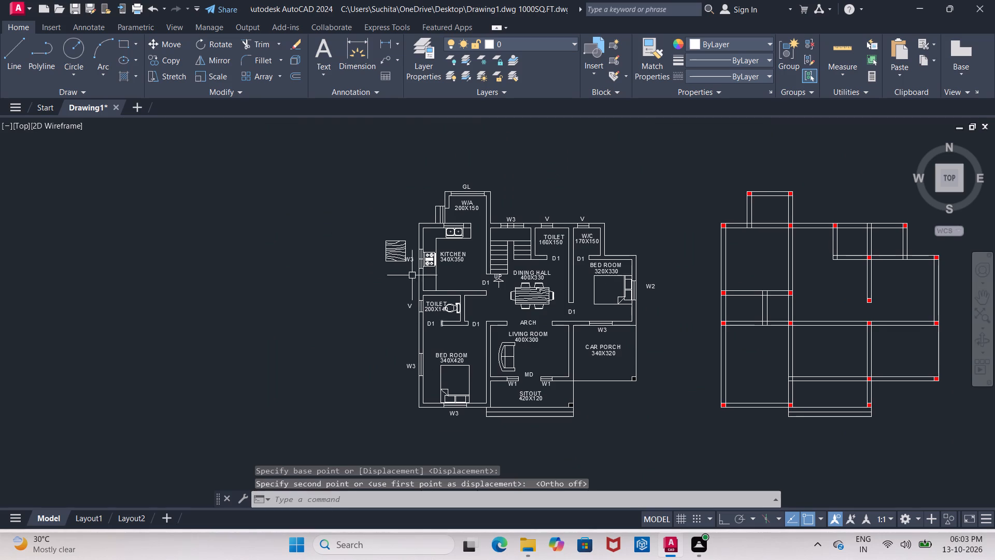
left_click(395, 240)
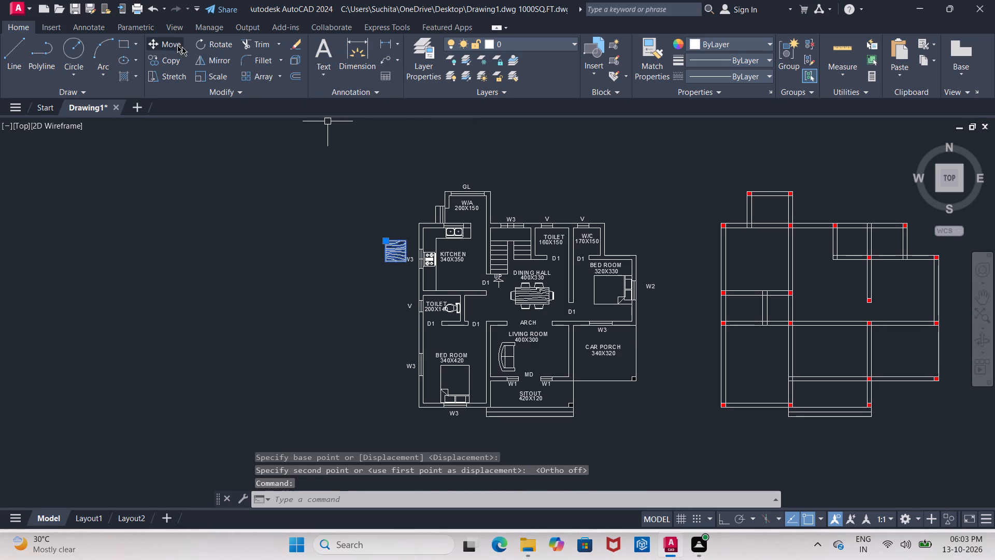
left_click(176, 46)
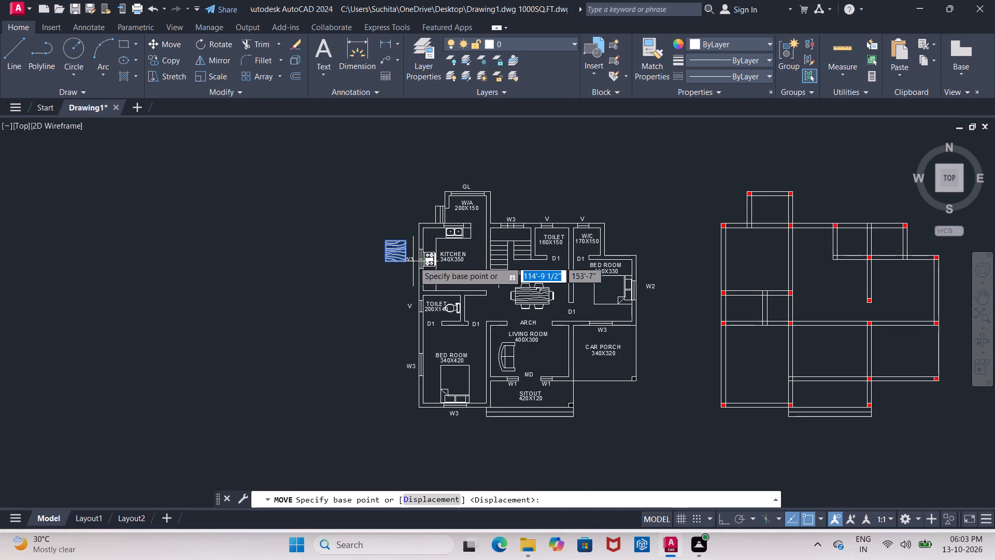
left_click(397, 250)
scroll(532, 359, "up", 1)
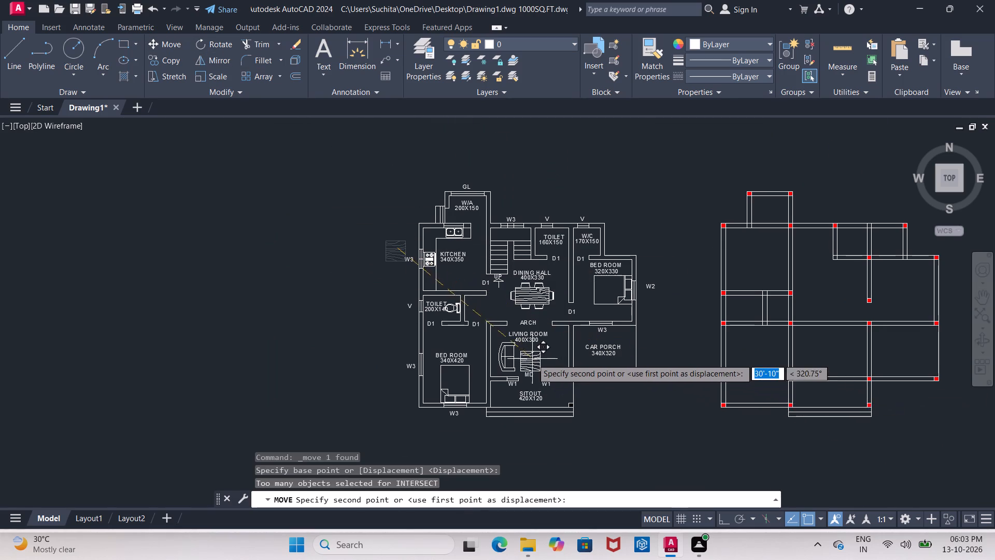
scroll(532, 359, "up", 3)
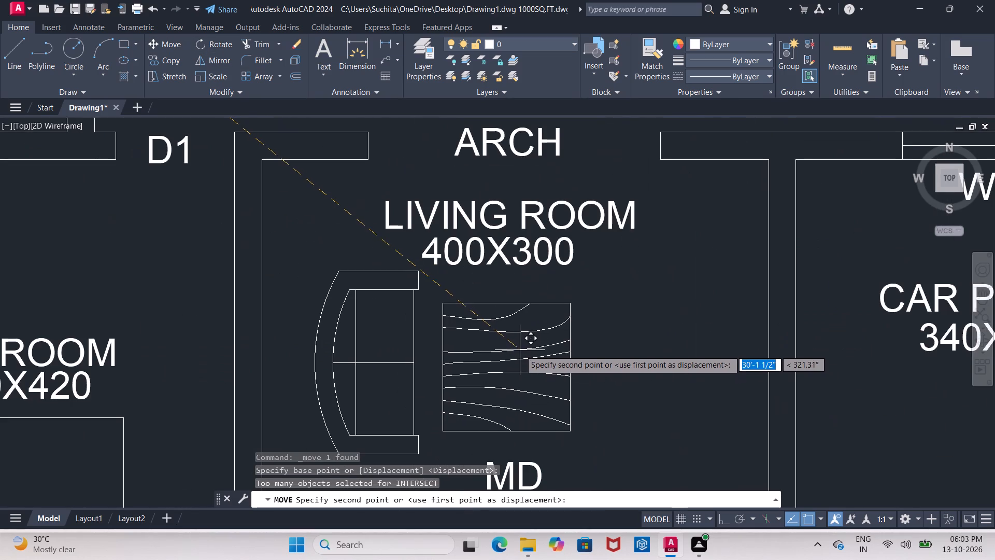
left_click(519, 344)
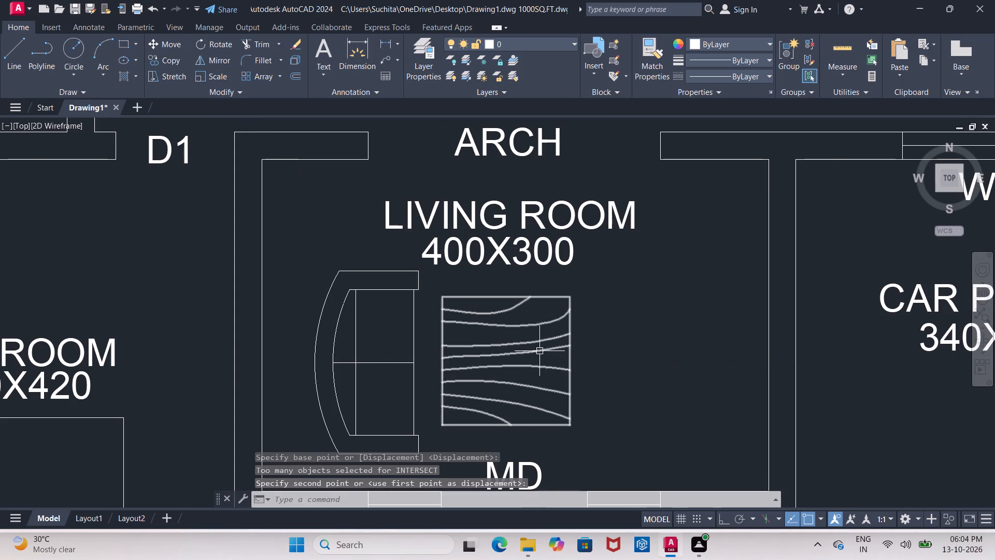
With Ortho on, copy the living room sofa about 7'-0" straight east, to the other side of the table.
left_click(415, 288)
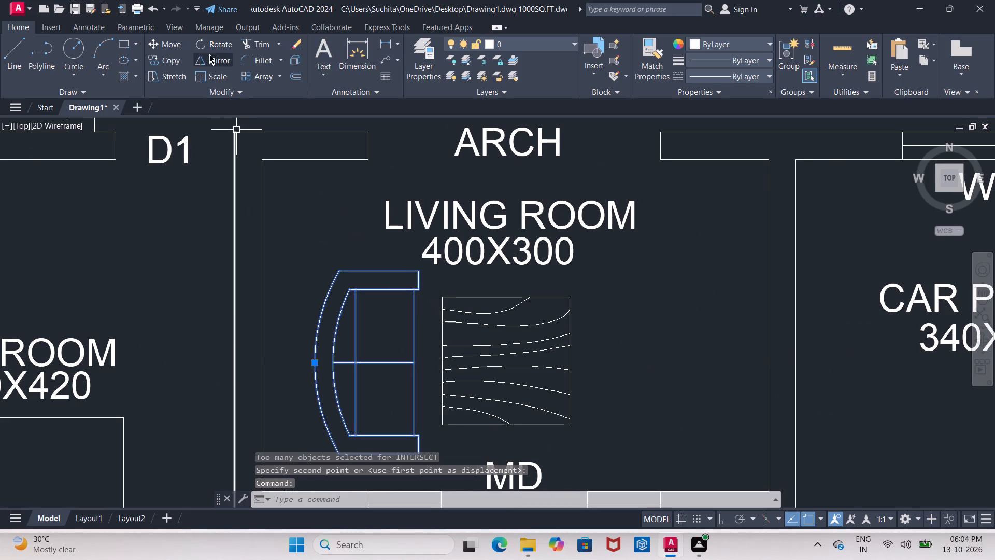
left_click(722, 517)
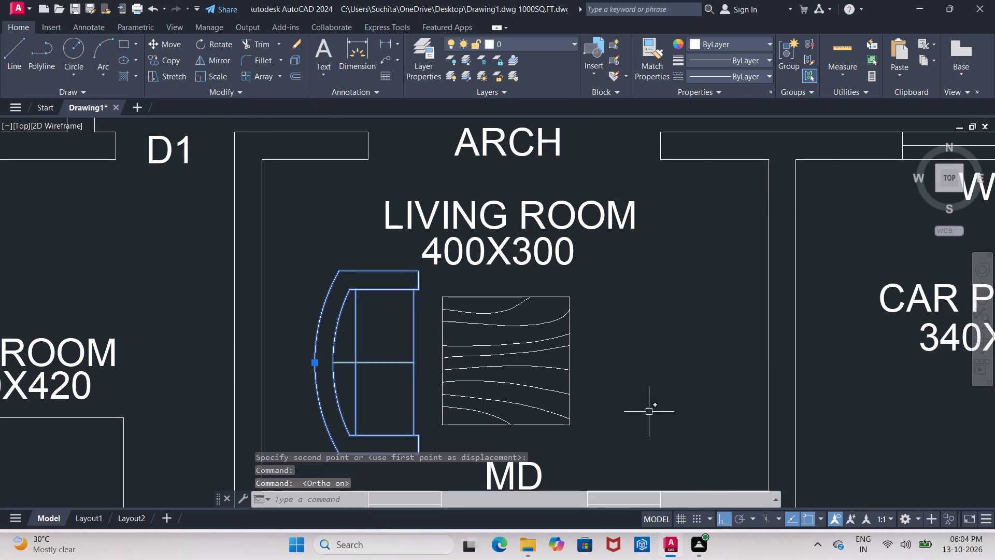
left_click(163, 62)
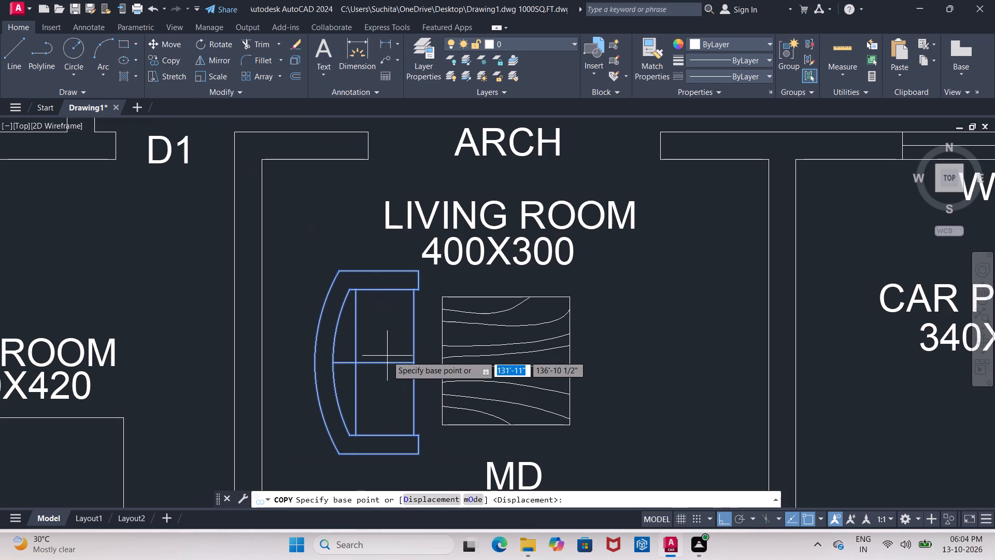
left_click(387, 356)
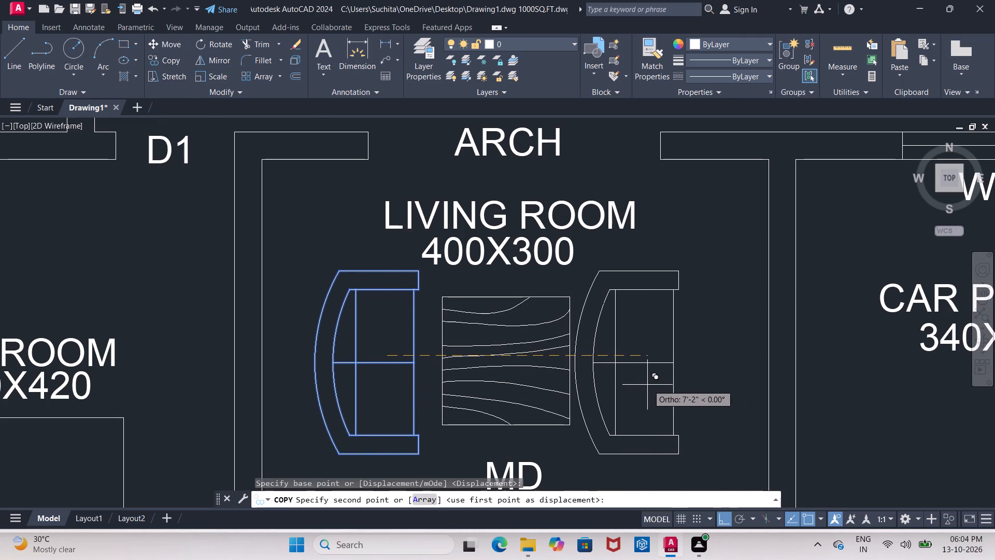
left_click(644, 385)
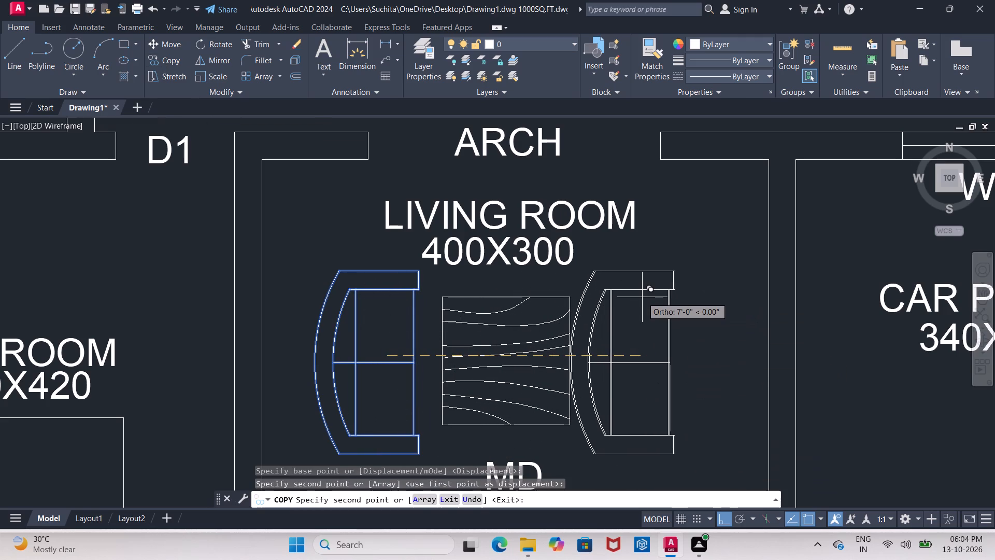
key("Escape")
Rotate the copied sofa 180 degrees about its northeast corner so the seat faces west.
left_click(638, 291)
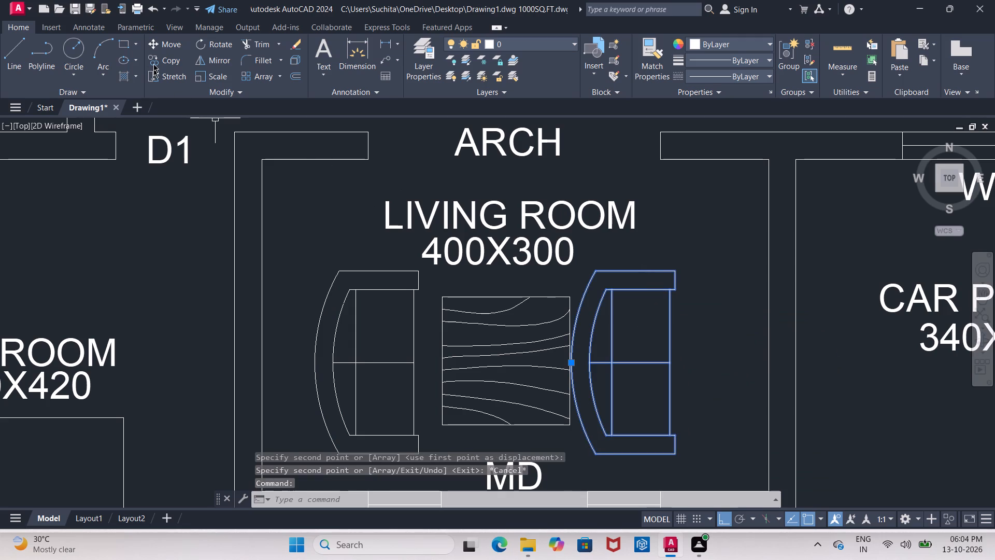
left_click(200, 46)
left_click(674, 270)
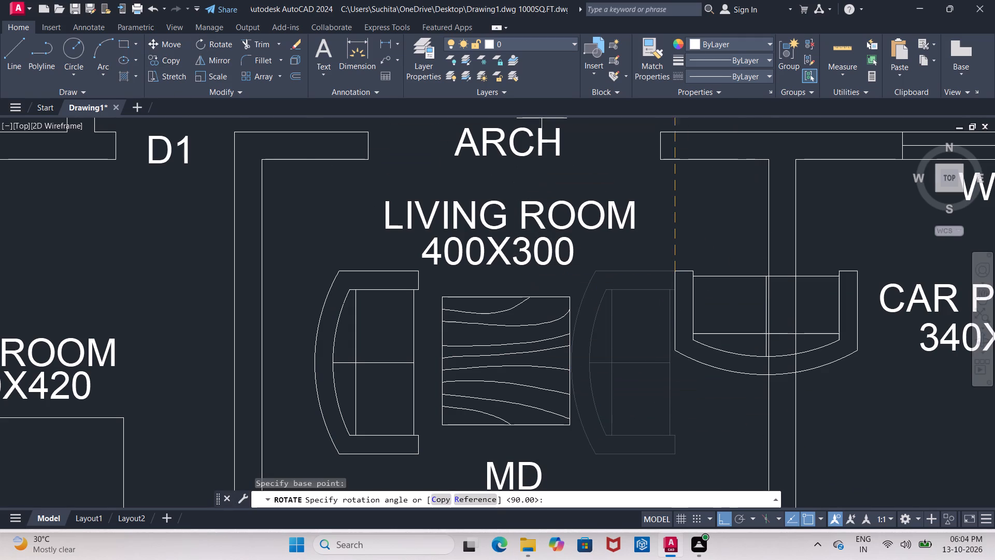
left_click(551, 310)
Move the rotated sofa copy straight south until it is level with the sofa west of the table.
left_click(695, 272)
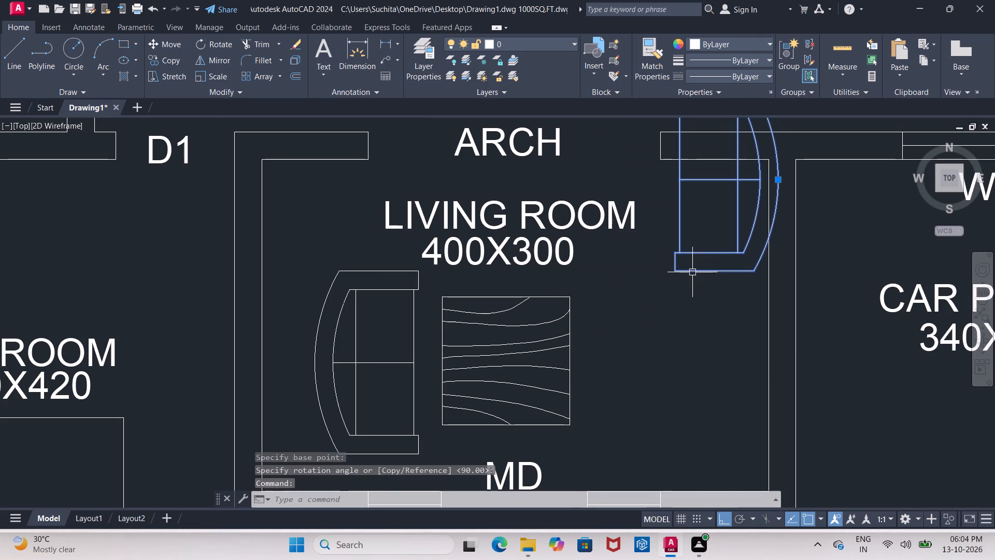
left_click(177, 42)
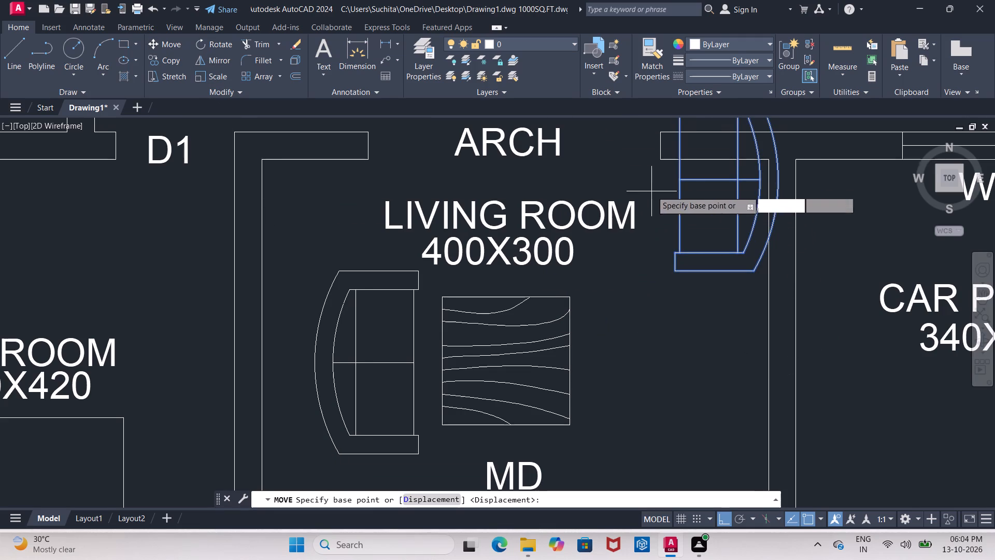
left_click(695, 175)
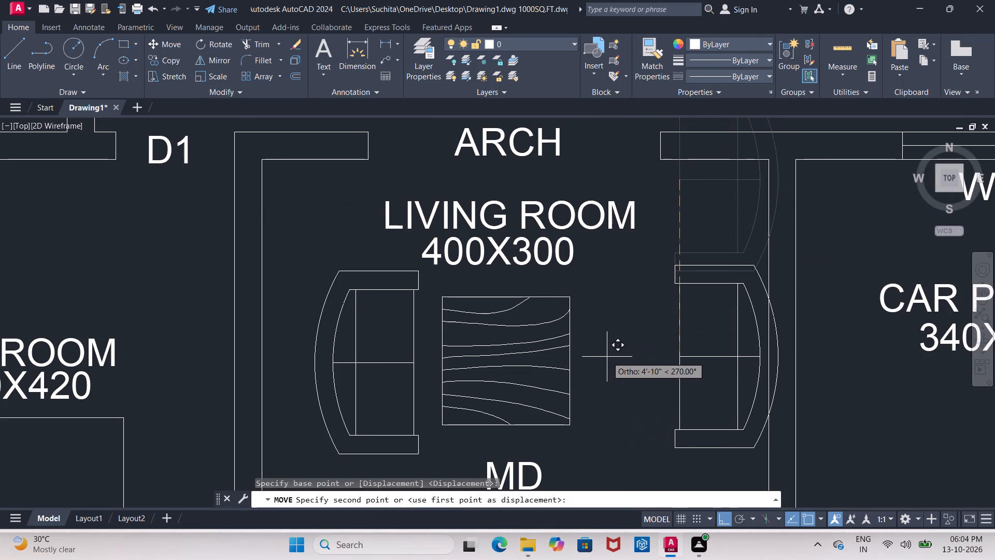
left_click(606, 363)
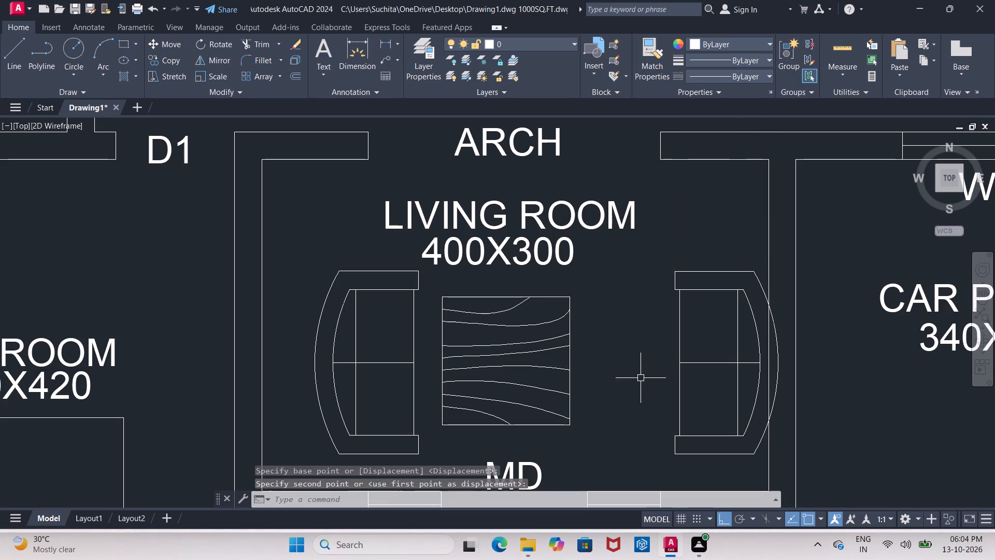
Move the sofa east of the living room table about 2'-4" straight west, closer to the table.
left_click(698, 362)
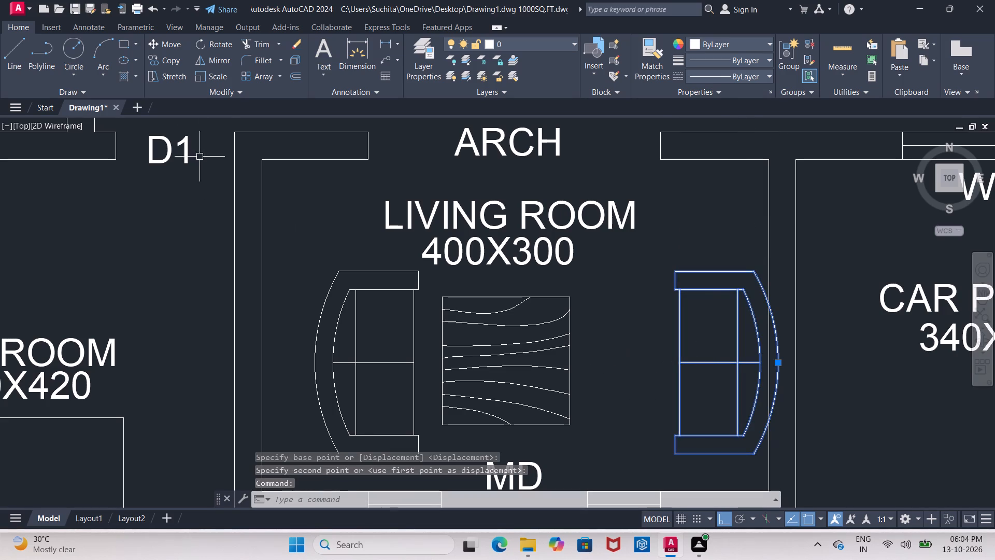
left_click(175, 49)
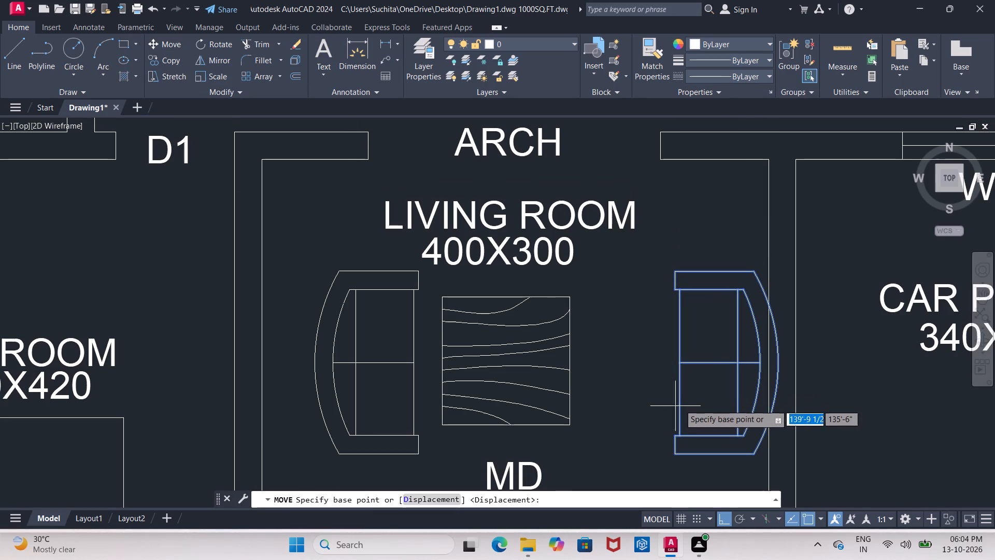
left_click(693, 399)
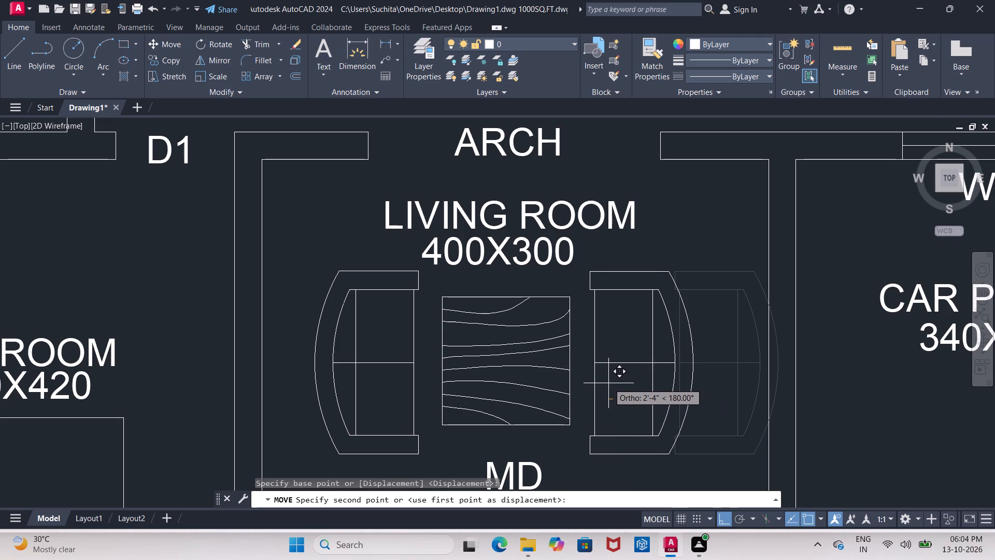
left_click(608, 383)
Set the current colour to orange 248,153,30 and draw a horizontal sample line in the empty space west of the plan.
scroll(608, 383, "down", 2)
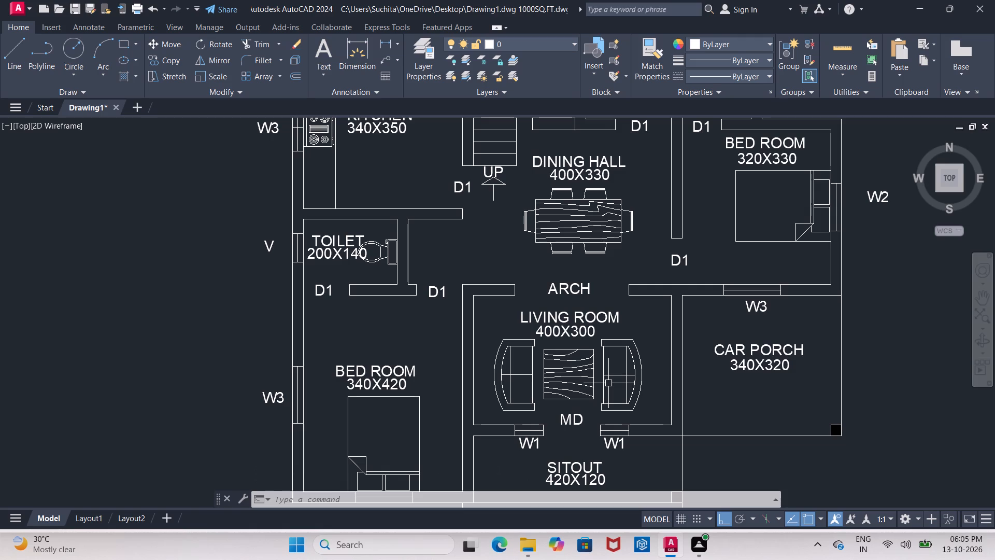
scroll(676, 370, "down", 2)
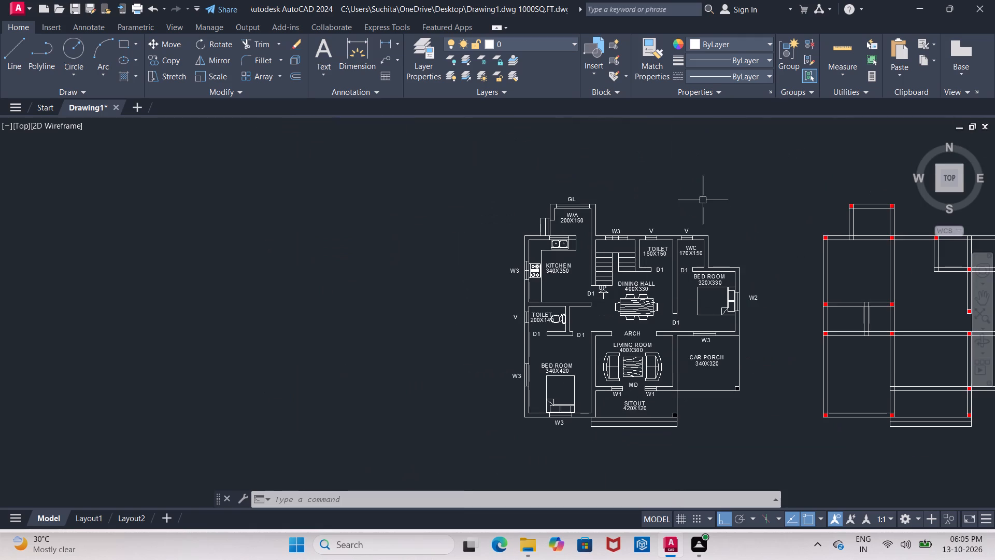
middle_click_drag(703, 199, 667, 184)
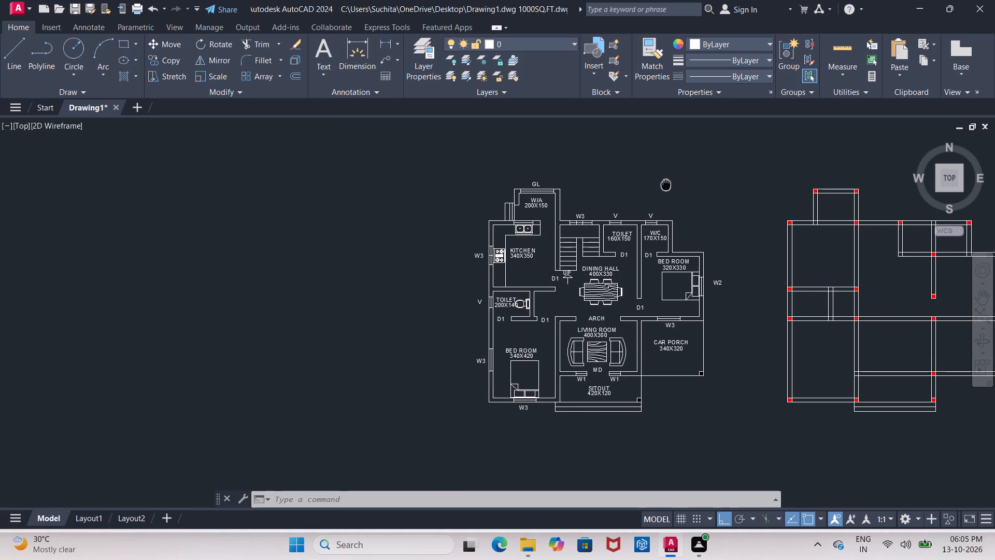
middle_click_drag(659, 197, 630, 190)
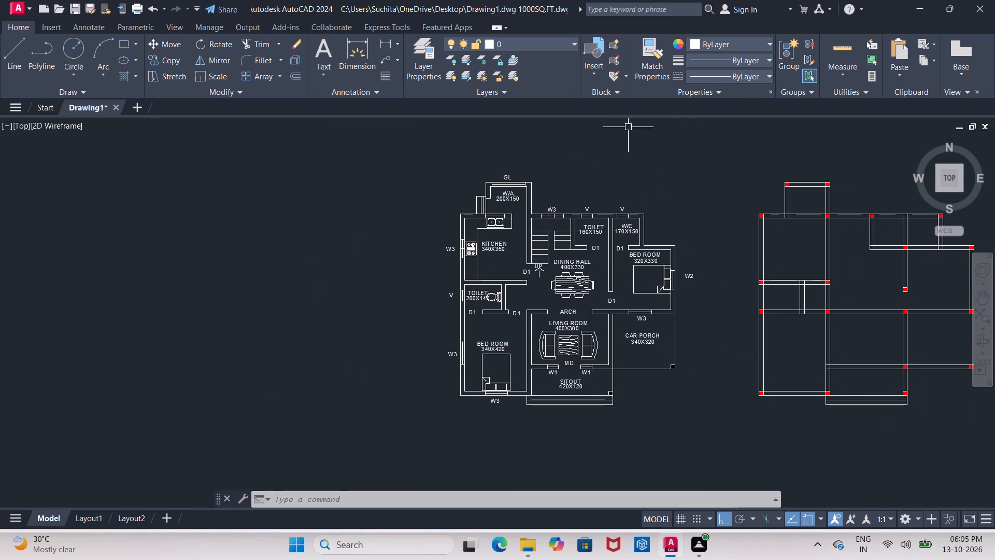
left_click(761, 39)
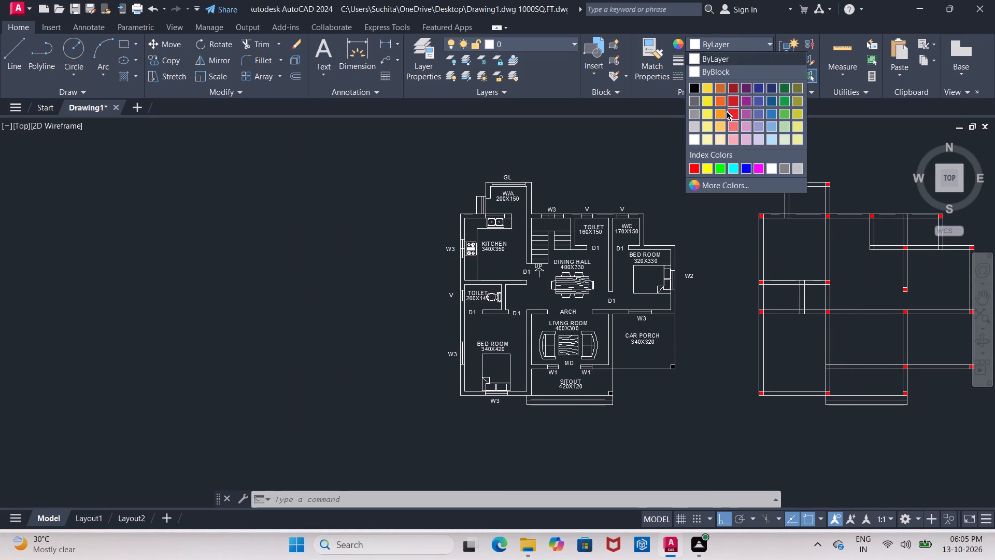
left_click(724, 118)
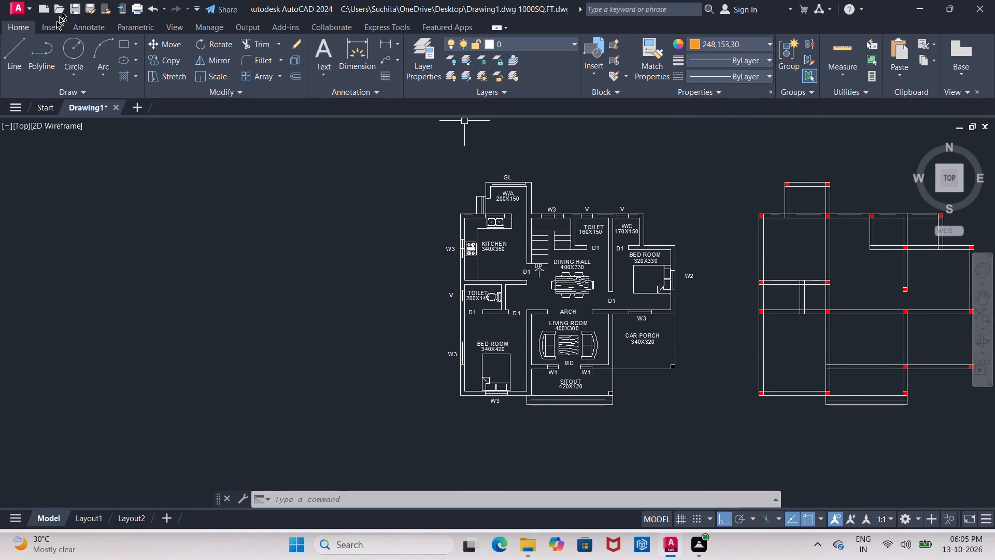
left_click(27, 43)
left_click(21, 49)
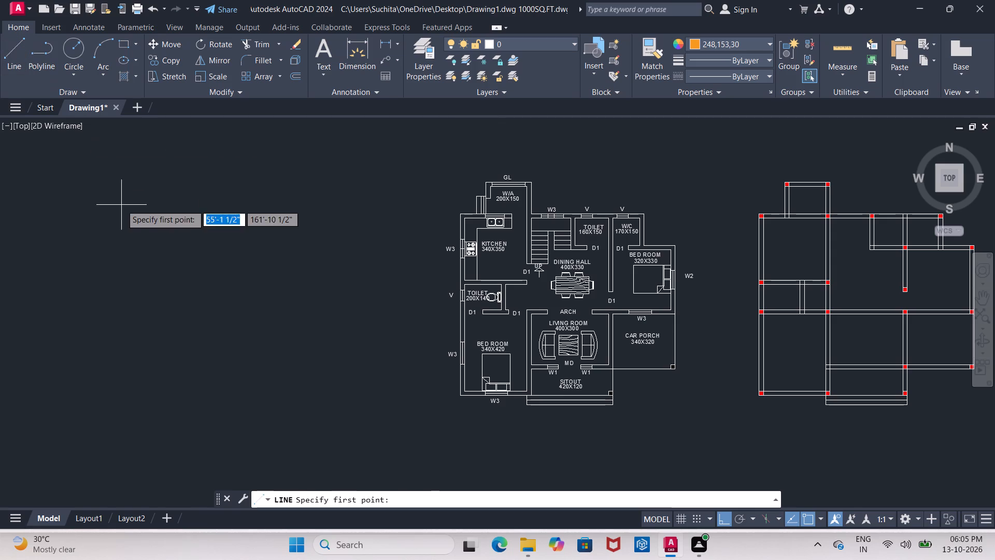
left_click_drag(119, 203, 133, 206)
left_click(263, 213)
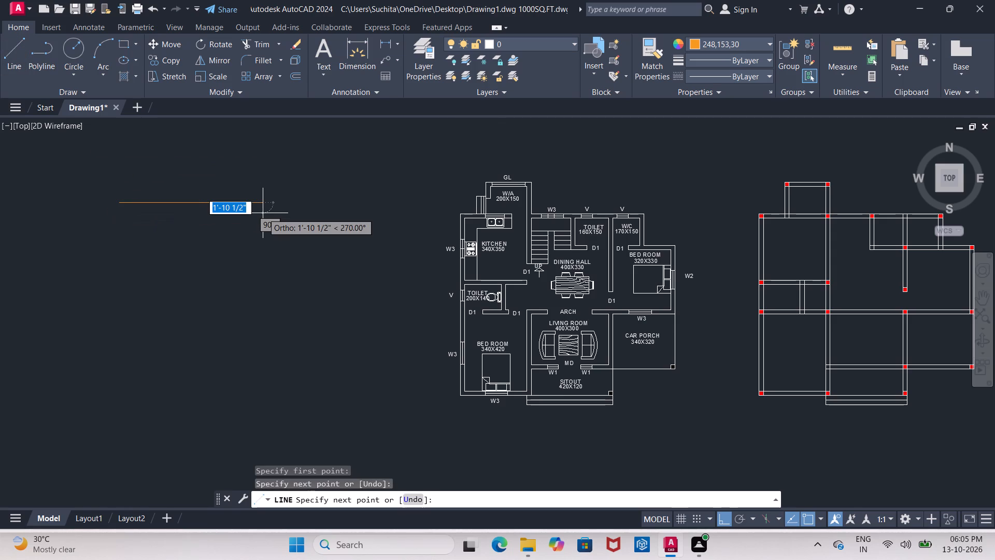
key("Escape")
Match the orange sample line's properties onto the three lines of the GL window north of the W/A room.
left_click(657, 47)
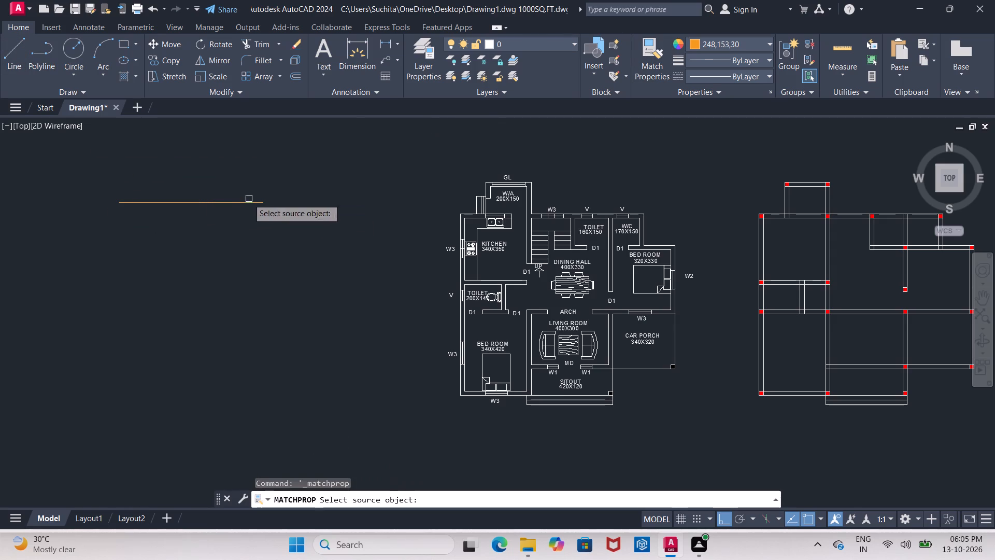
left_click(211, 201)
scroll(506, 185, "up", 2)
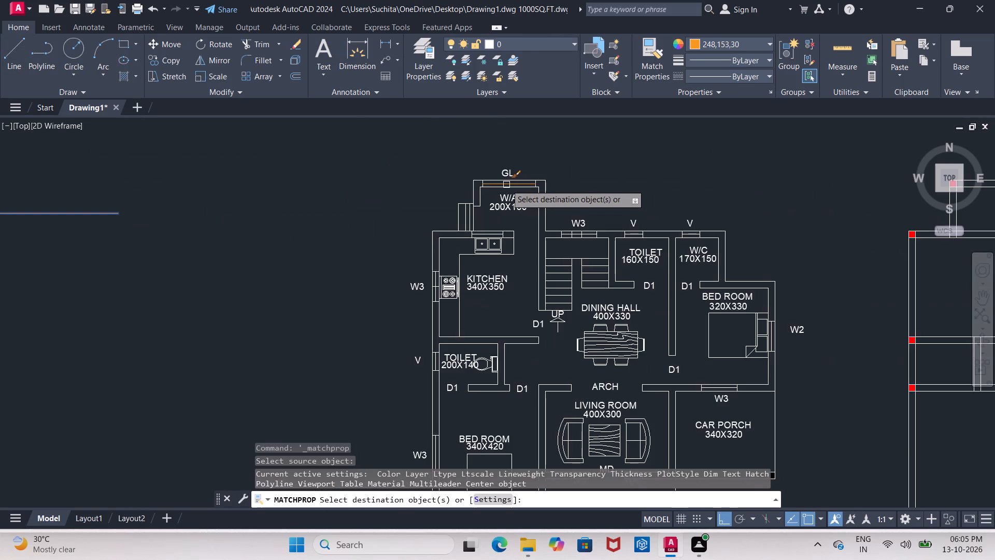
scroll(506, 185, "up", 2)
left_click(483, 180)
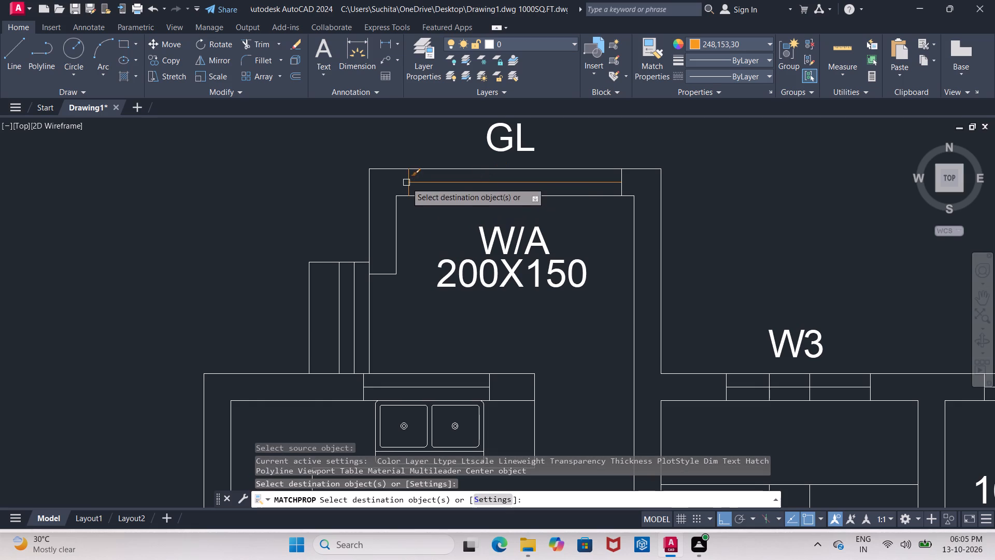
left_click(406, 182)
left_click(619, 175)
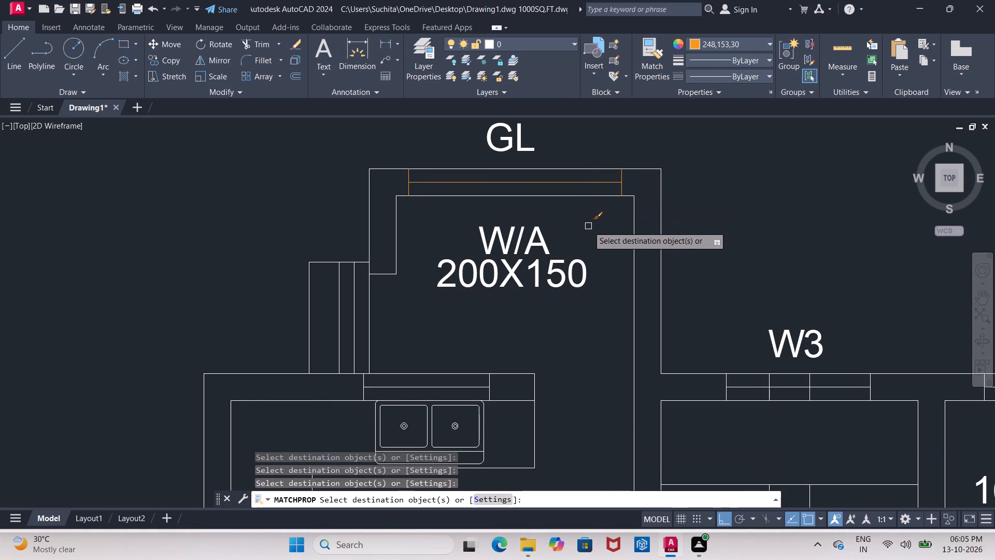
key("Escape")
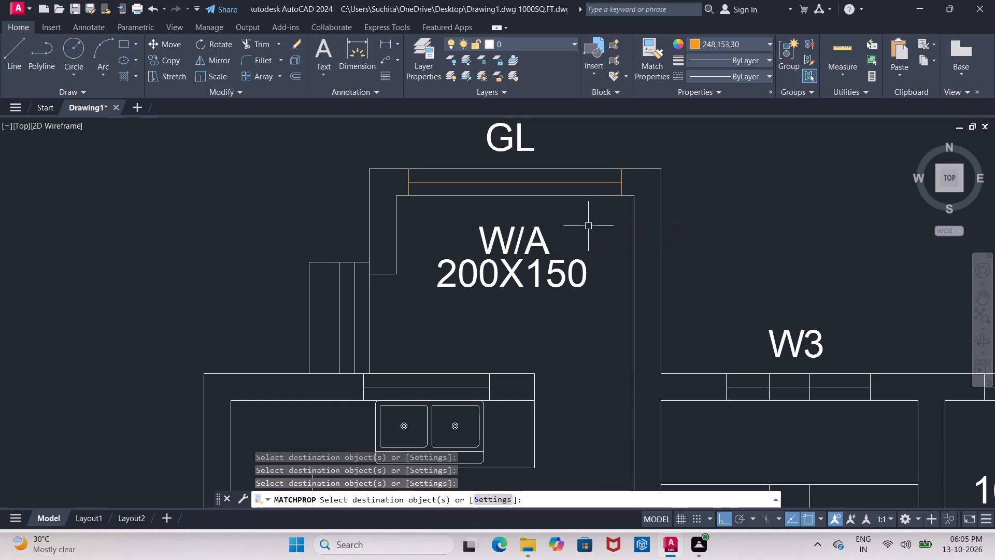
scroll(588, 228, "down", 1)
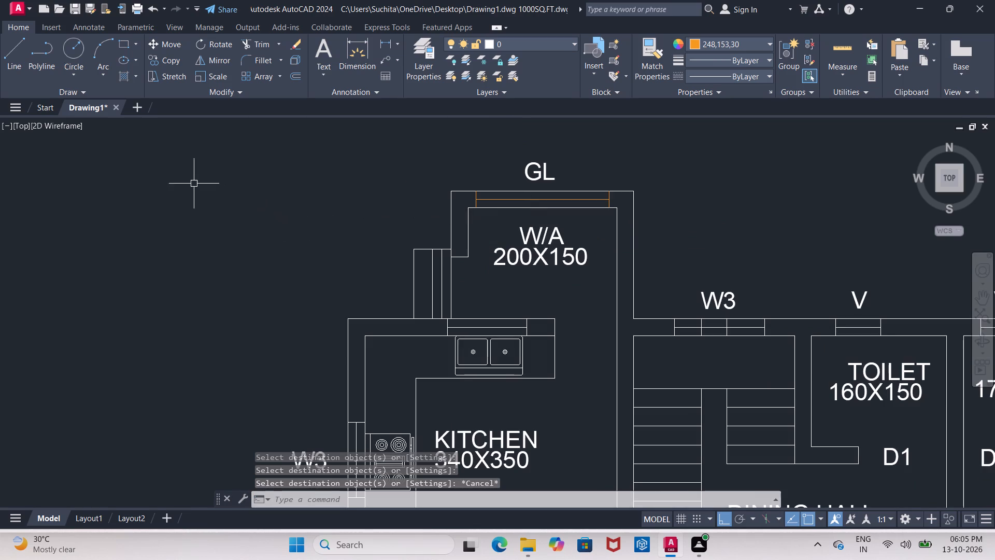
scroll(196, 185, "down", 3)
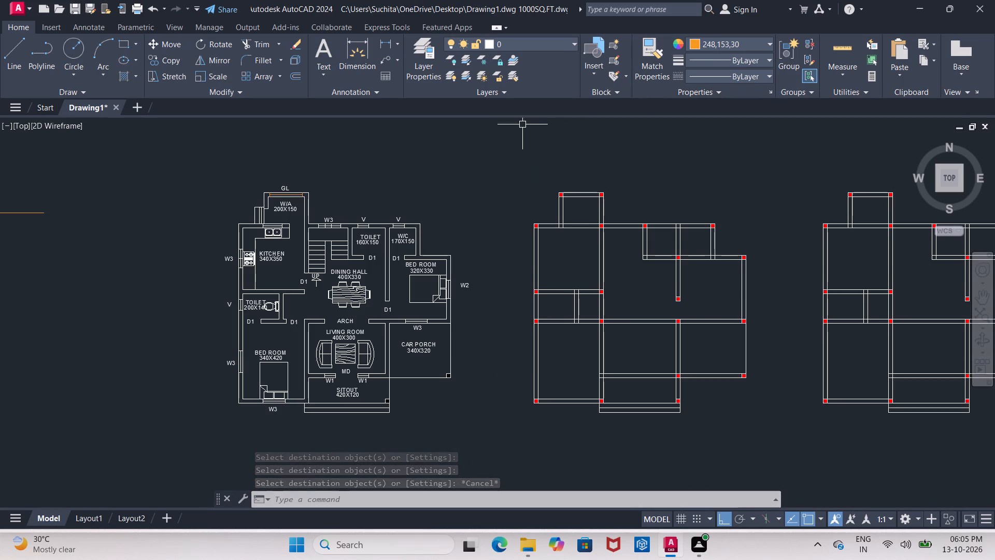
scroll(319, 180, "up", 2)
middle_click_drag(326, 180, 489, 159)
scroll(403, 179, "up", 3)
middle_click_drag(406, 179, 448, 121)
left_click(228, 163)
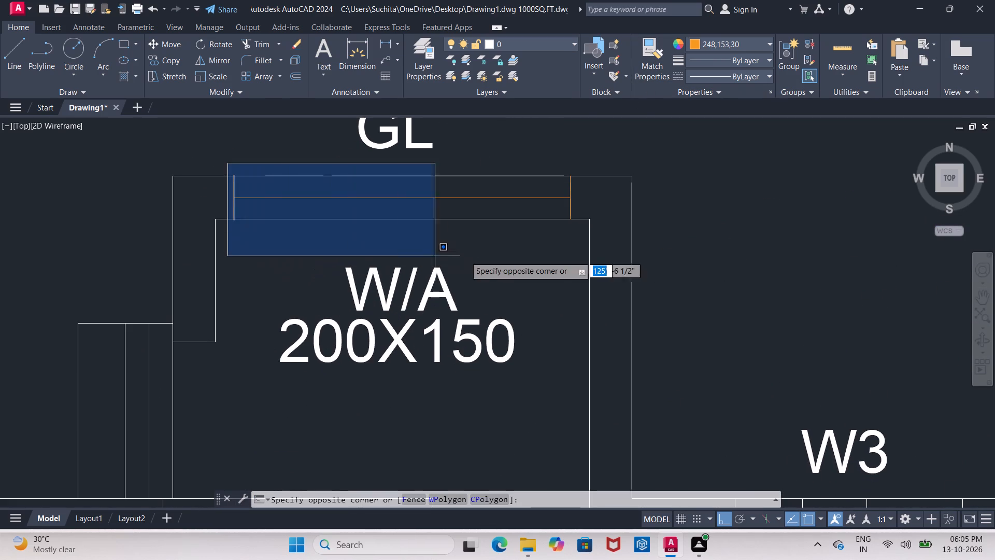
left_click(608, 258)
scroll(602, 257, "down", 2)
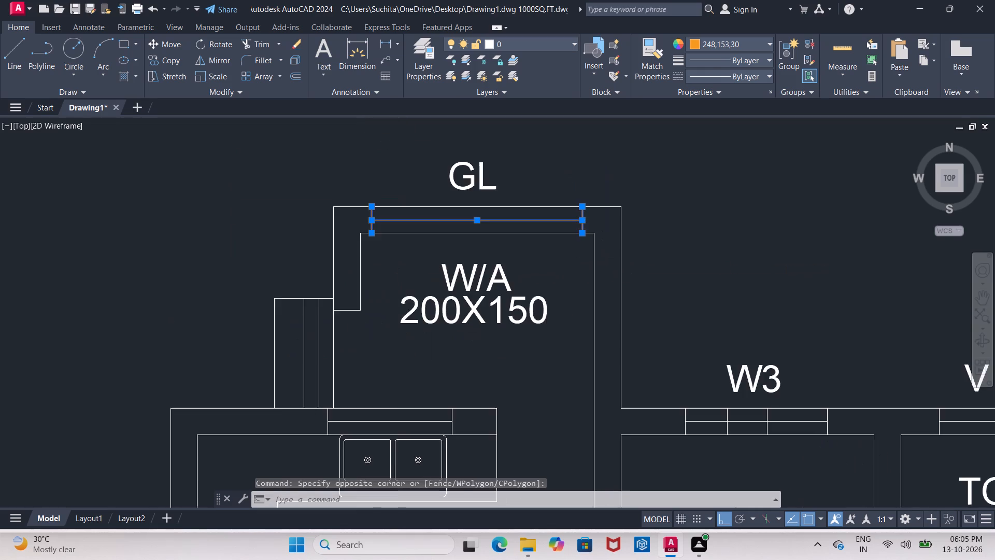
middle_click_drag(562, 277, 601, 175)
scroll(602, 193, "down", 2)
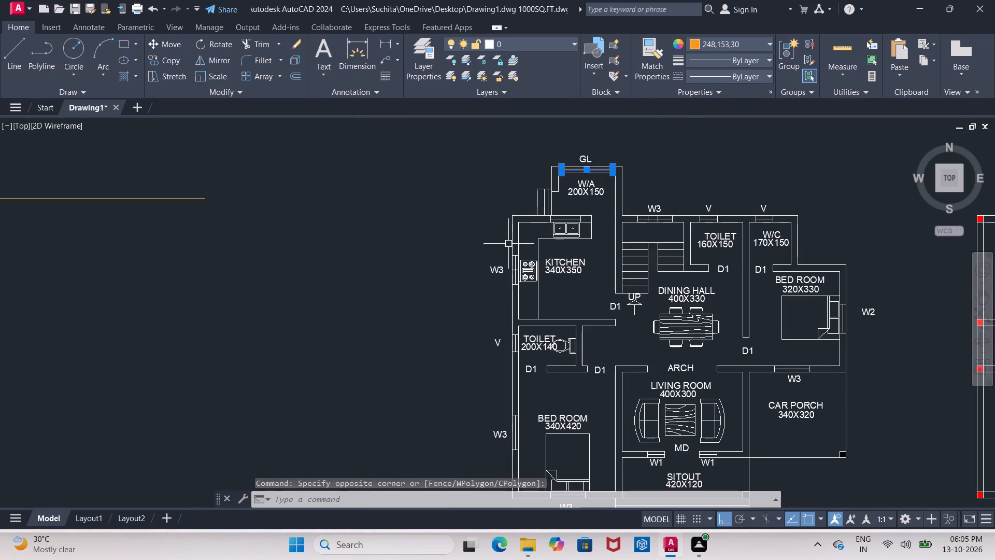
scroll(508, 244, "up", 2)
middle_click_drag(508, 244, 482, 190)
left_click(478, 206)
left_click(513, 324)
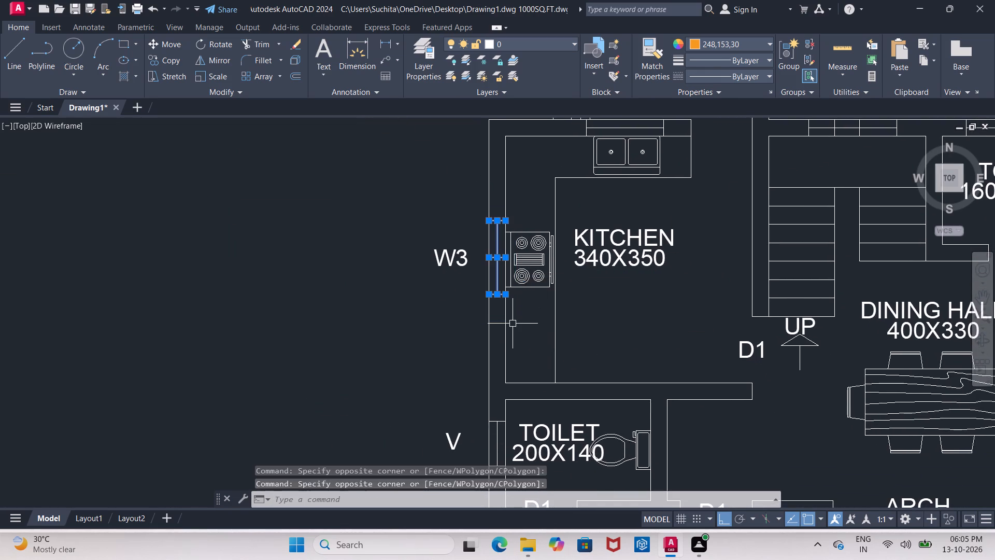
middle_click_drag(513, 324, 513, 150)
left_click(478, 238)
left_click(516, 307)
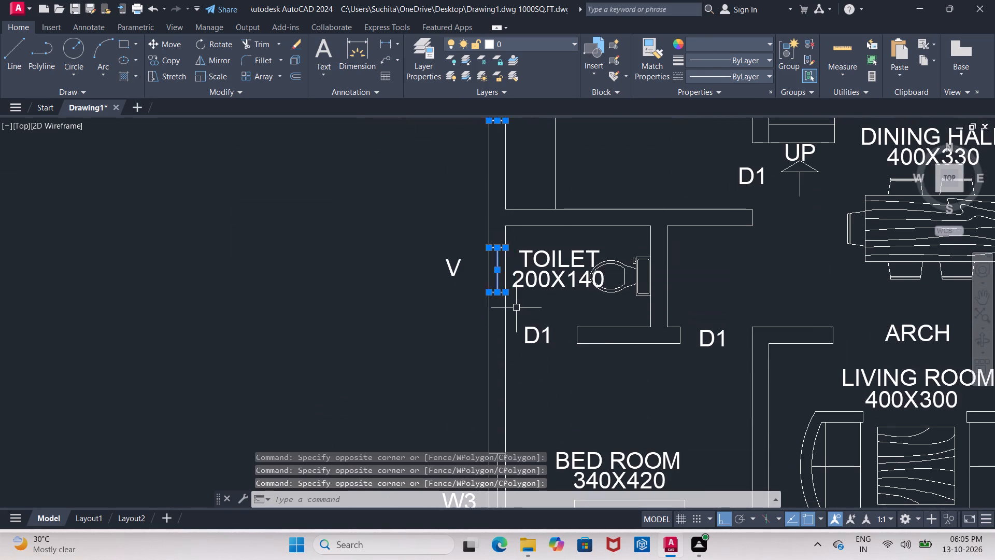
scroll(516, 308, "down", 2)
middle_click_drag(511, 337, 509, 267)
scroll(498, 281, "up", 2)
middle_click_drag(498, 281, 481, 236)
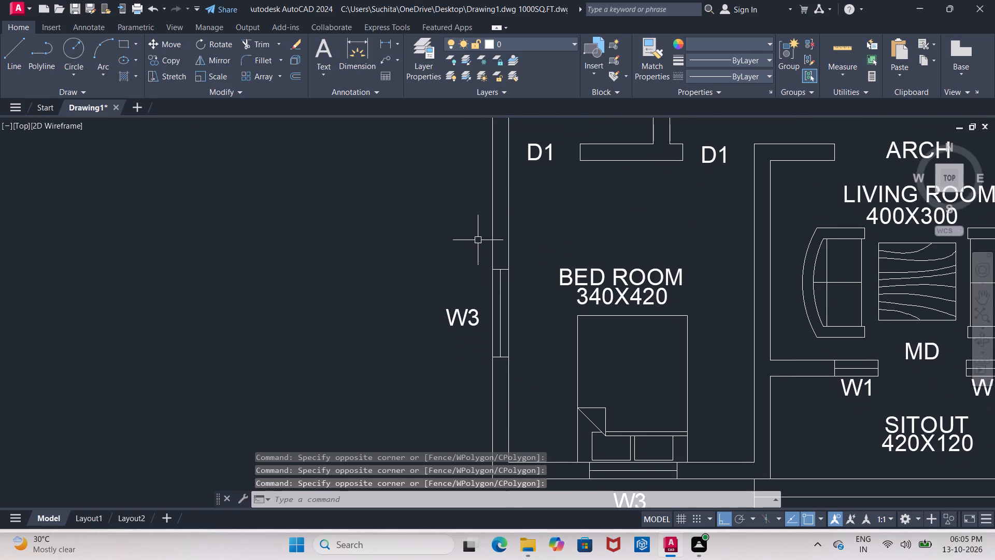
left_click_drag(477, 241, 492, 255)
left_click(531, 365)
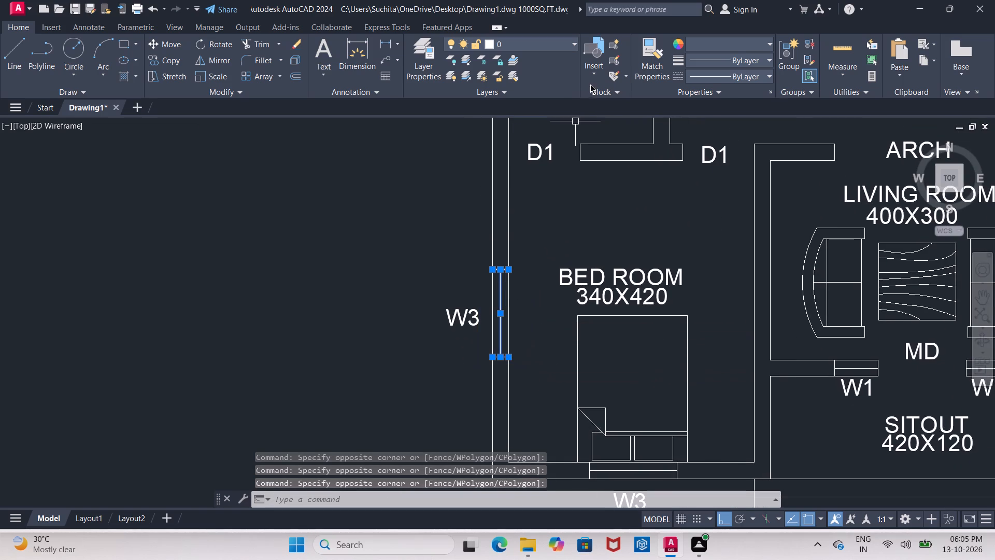
Match the orange sample line's properties onto the west wall's kitchen W3, toilet V and bedroom W3 windows.
left_click(650, 53)
middle_click_drag(326, 232, 385, 328)
scroll(388, 335, "down", 2)
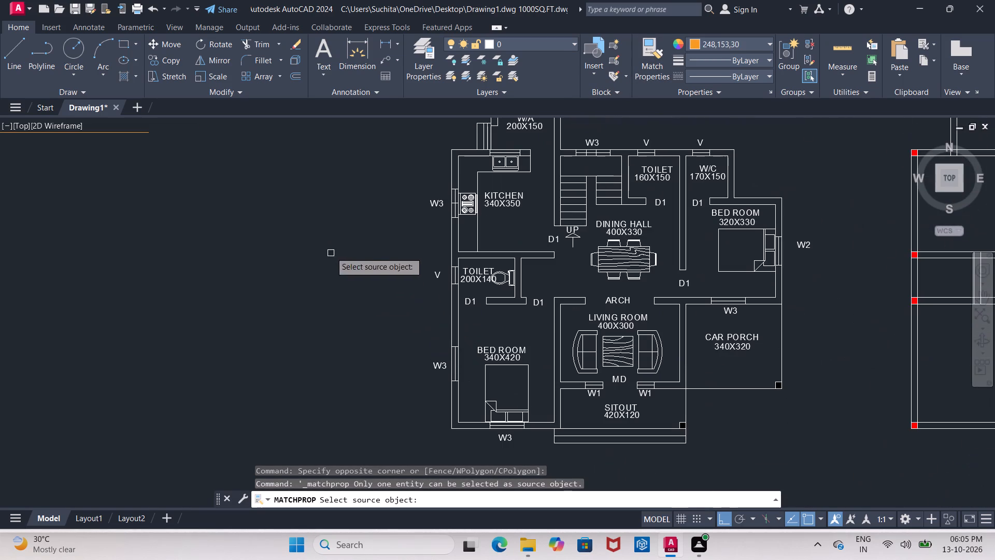
left_click(131, 135)
middle_click_drag(344, 240, 325, 285)
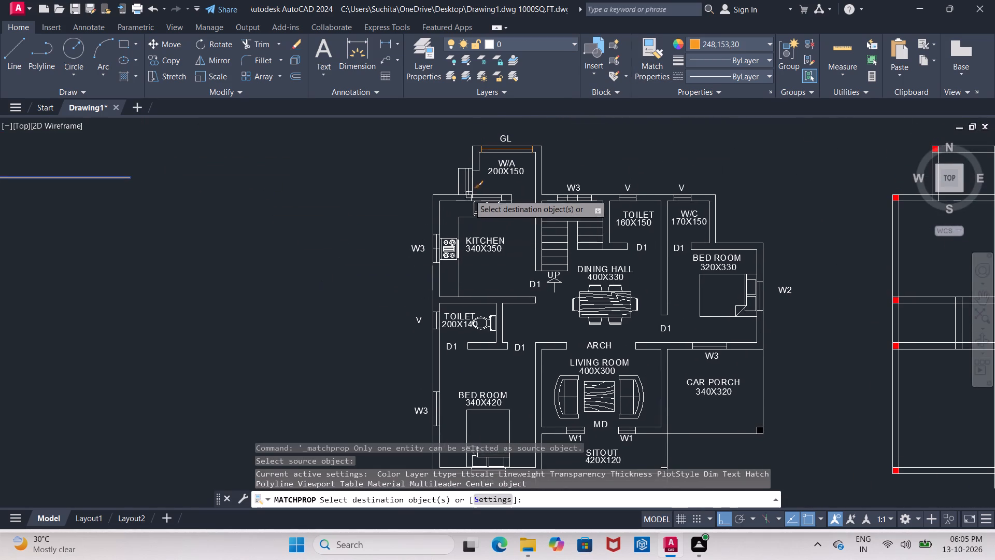
scroll(435, 229, "up", 1)
left_click(423, 230)
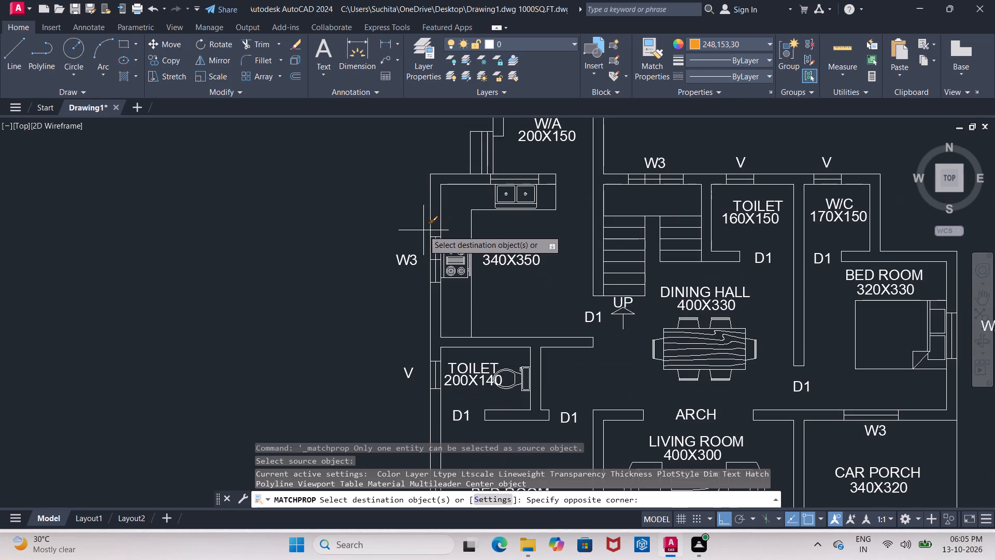
left_click(442, 292)
middle_click_drag(440, 304, 444, 128)
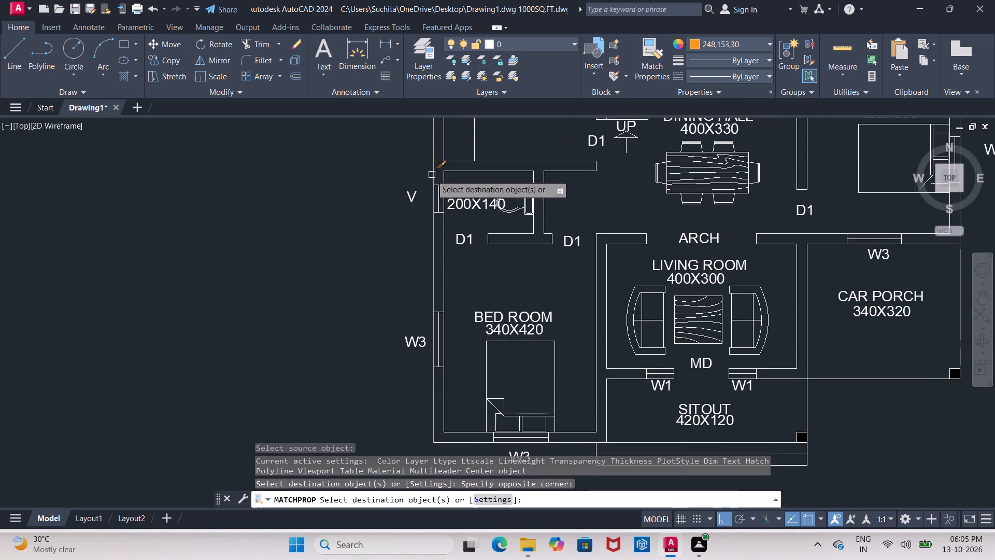
left_click_drag(428, 174, 431, 179)
left_click(450, 217)
left_click(420, 298)
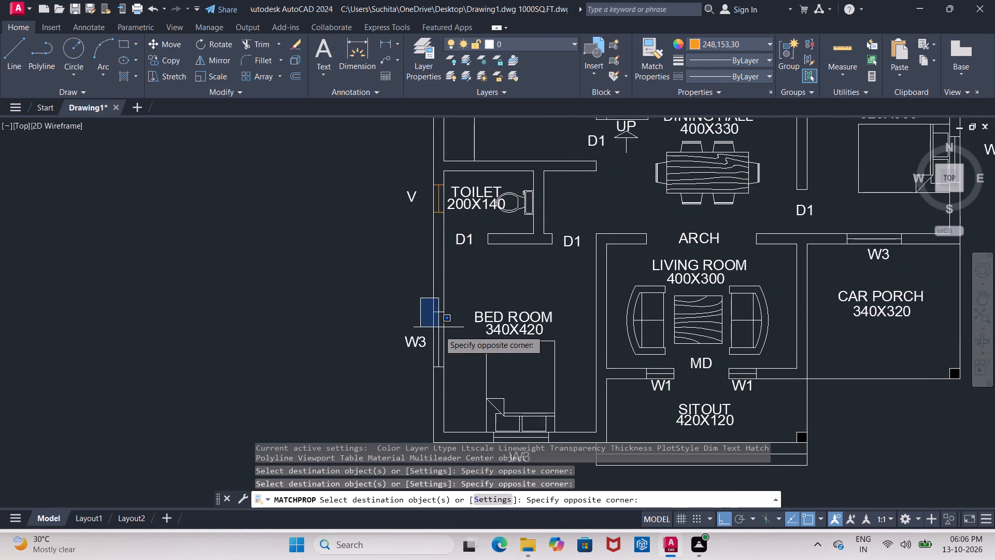
left_click(450, 377)
Match the orange properties onto the W3 window and its label at the 340X420 bedroom's south wall.
scroll(450, 377, "down", 1)
middle_click_drag(450, 377, 415, 216)
scroll(439, 265, "up", 2)
left_click_drag(417, 215, 423, 221)
left_click(557, 298)
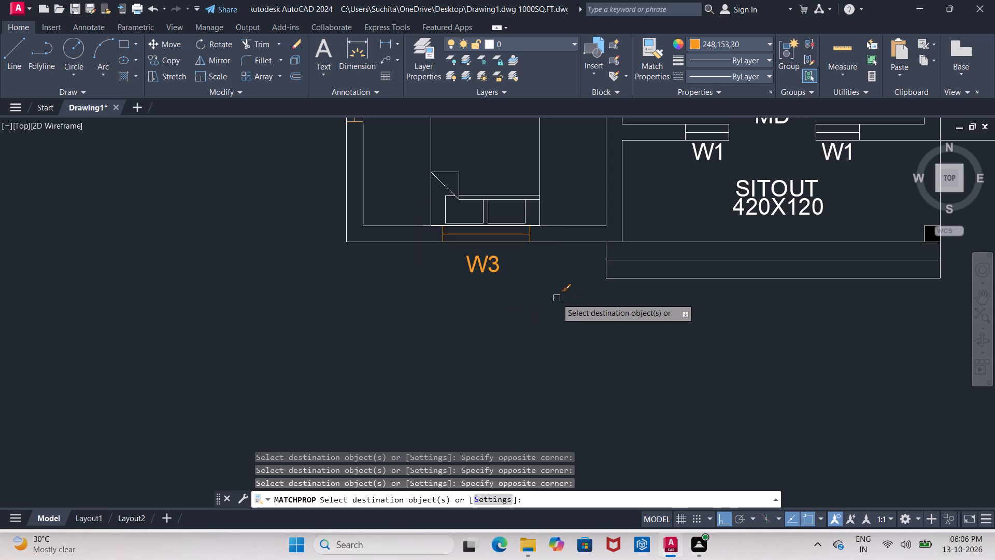
middle_click_drag(557, 298, 533, 311)
scroll(557, 298, "down", 1)
left_click(485, 290)
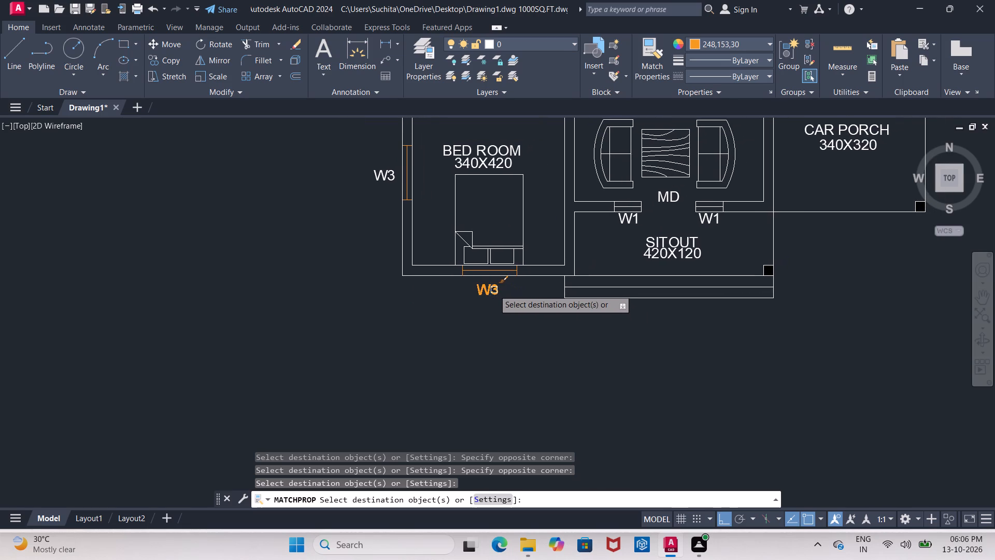
Match the orange properties onto the two W1 windows flanking the main door MD between living room and sitout.
middle_click_drag(527, 297, 398, 315)
scroll(575, 302, "down", 1)
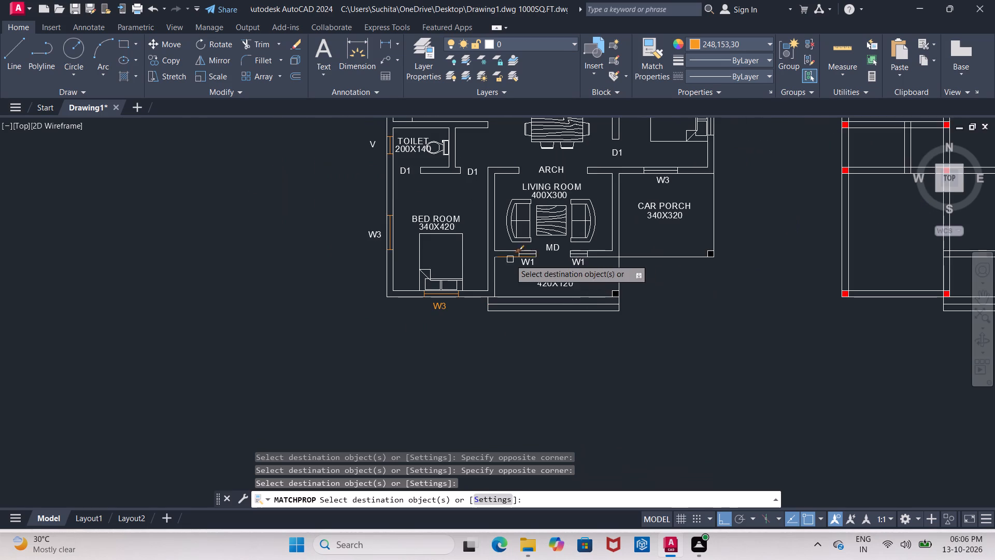
scroll(510, 259, "up", 3)
left_click_drag(531, 212, 532, 219)
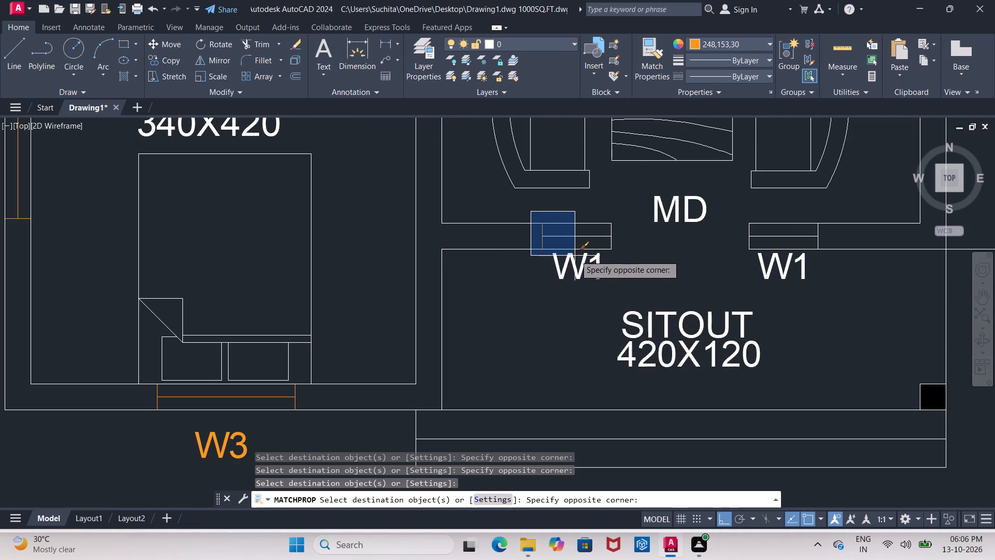
left_click(623, 250)
middle_click_drag(643, 249, 577, 248)
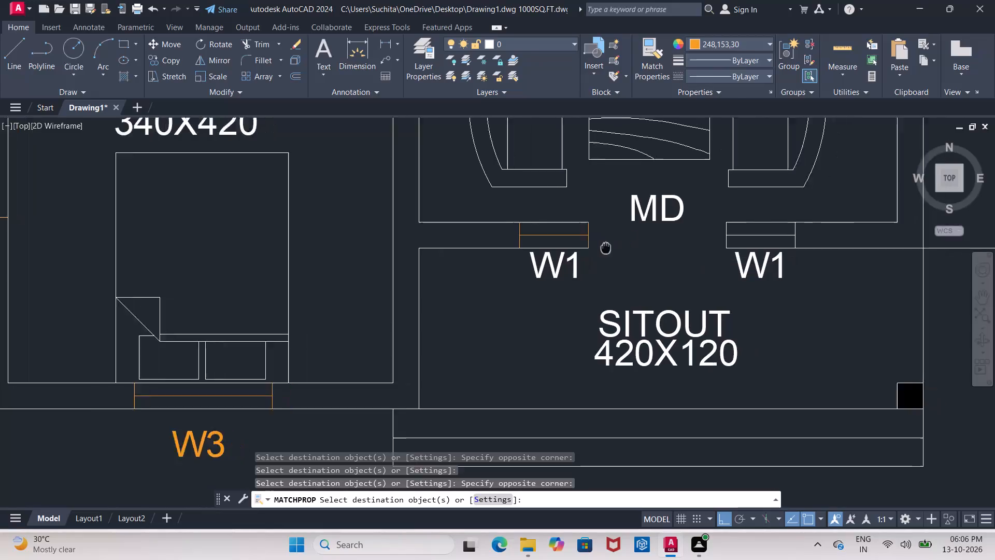
middle_click_drag(577, 248, 481, 241)
left_click(578, 206)
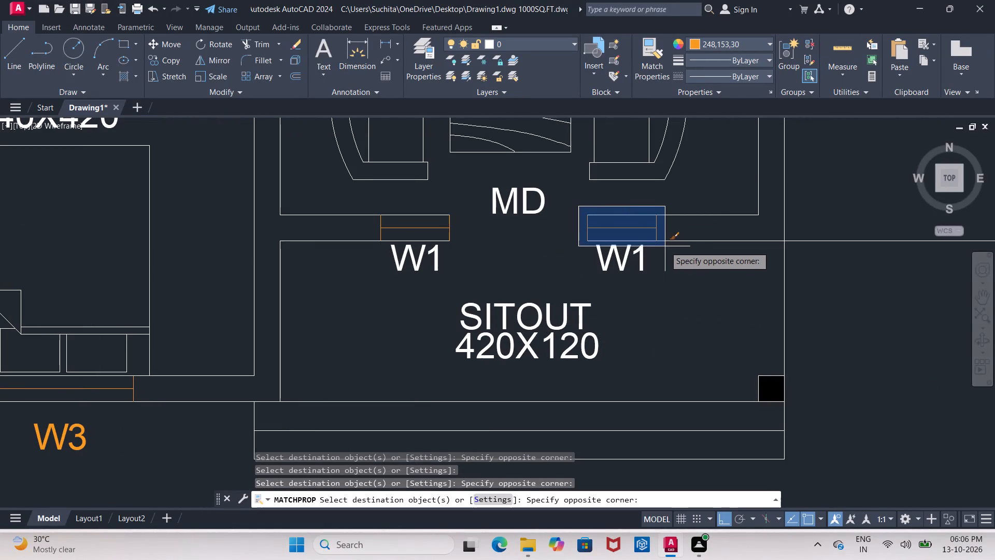
left_click(673, 245)
Match the orange properties onto the W3 window north of the car porch and the 320X330 bedroom's east W2 window.
scroll(674, 257, "down", 3)
middle_click_drag(738, 240, 633, 287)
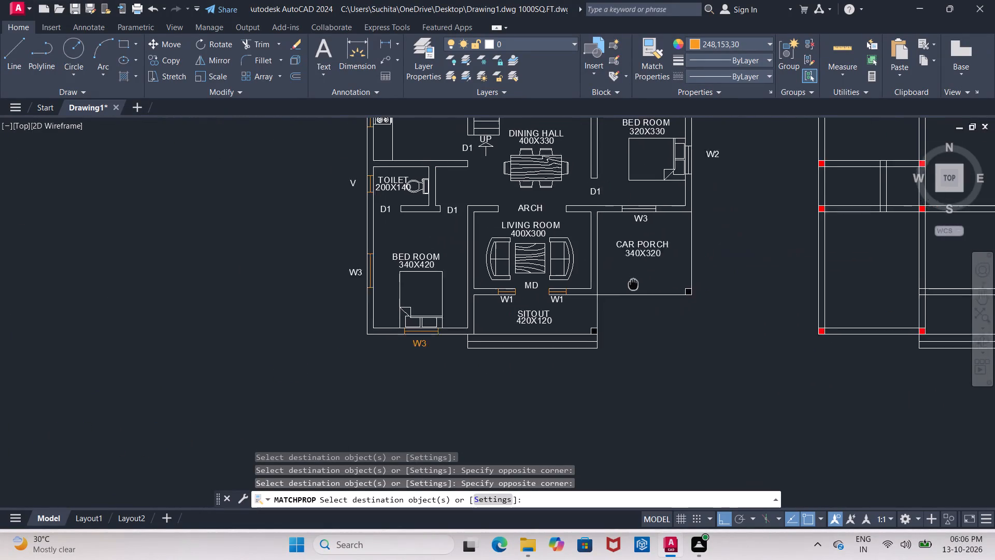
middle_click_drag(633, 287, 632, 291)
scroll(649, 242, "up", 2)
left_click(584, 172)
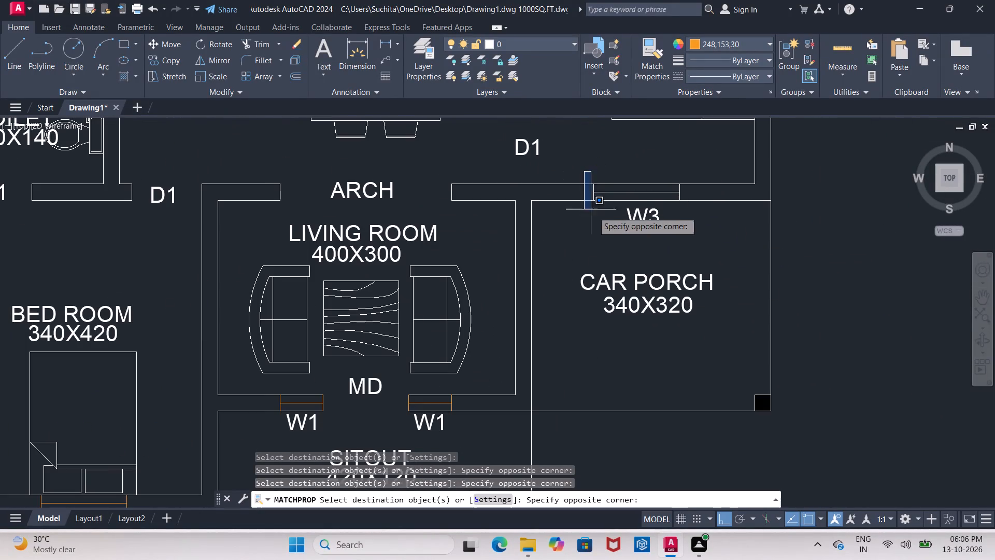
left_click(695, 204)
scroll(708, 222, "down", 1)
middle_click_drag(708, 223, 687, 250)
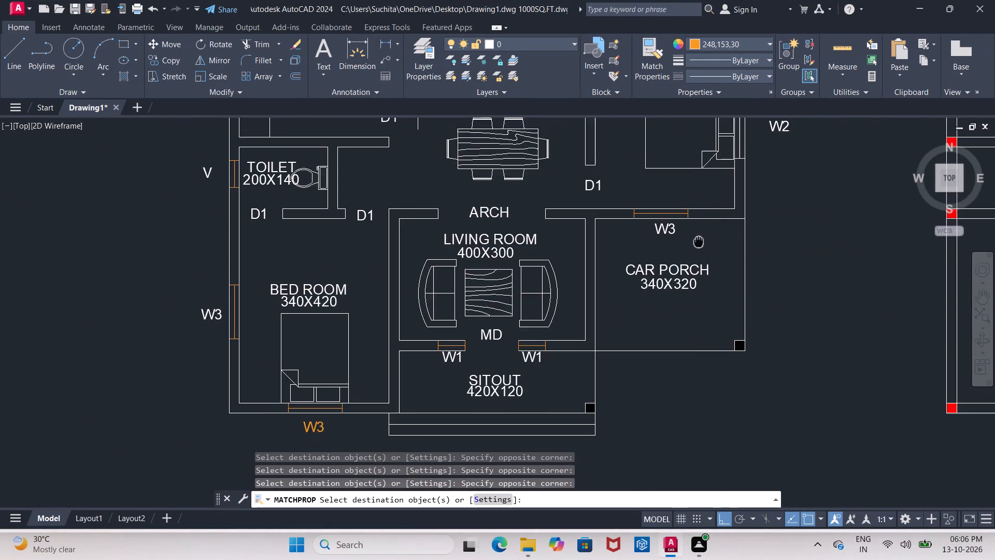
middle_click_drag(687, 250, 593, 325)
scroll(634, 228, "up", 2)
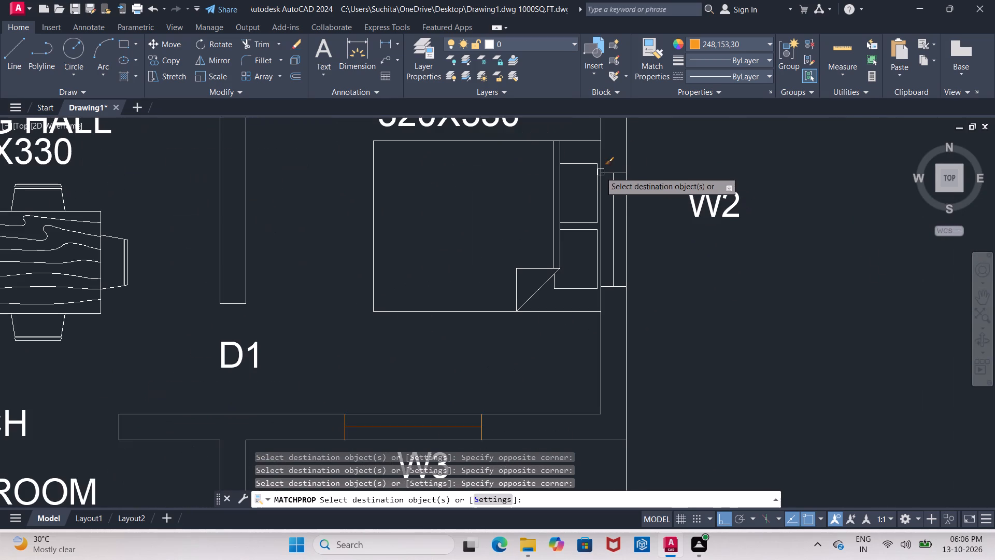
left_click(588, 158)
left_click(649, 306)
Match the orange properties onto the north wall's W/C and toilet V windows and the staircase W3 window.
scroll(650, 313, "down", 2)
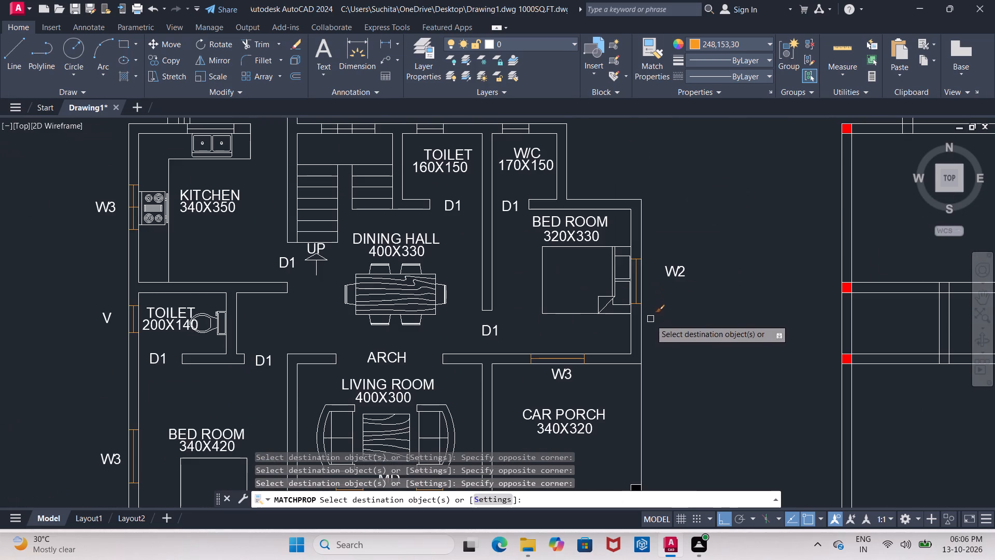
middle_click_drag(522, 163, 534, 222)
scroll(517, 179, "up", 1)
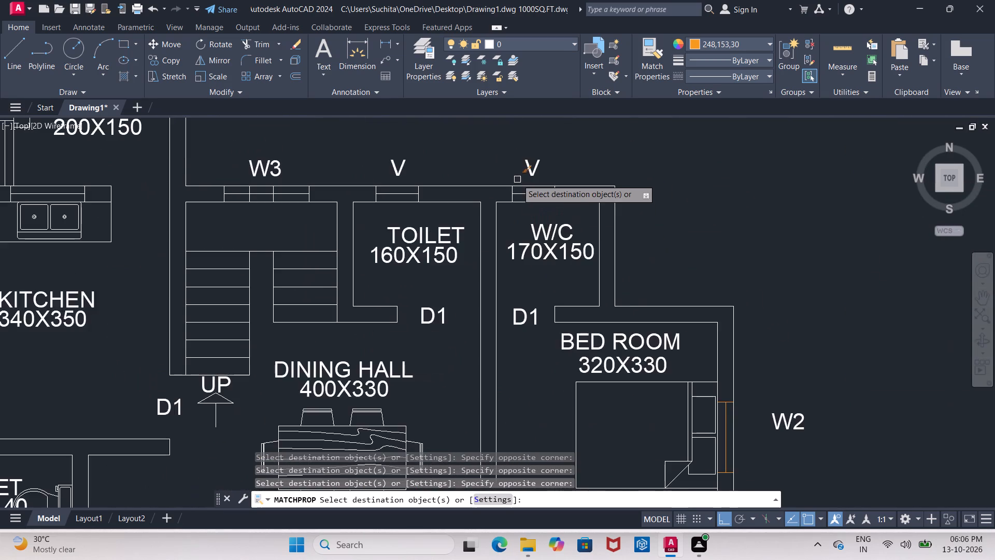
scroll(516, 177, "up", 1)
left_click_drag(492, 171, 498, 179)
left_click(589, 235)
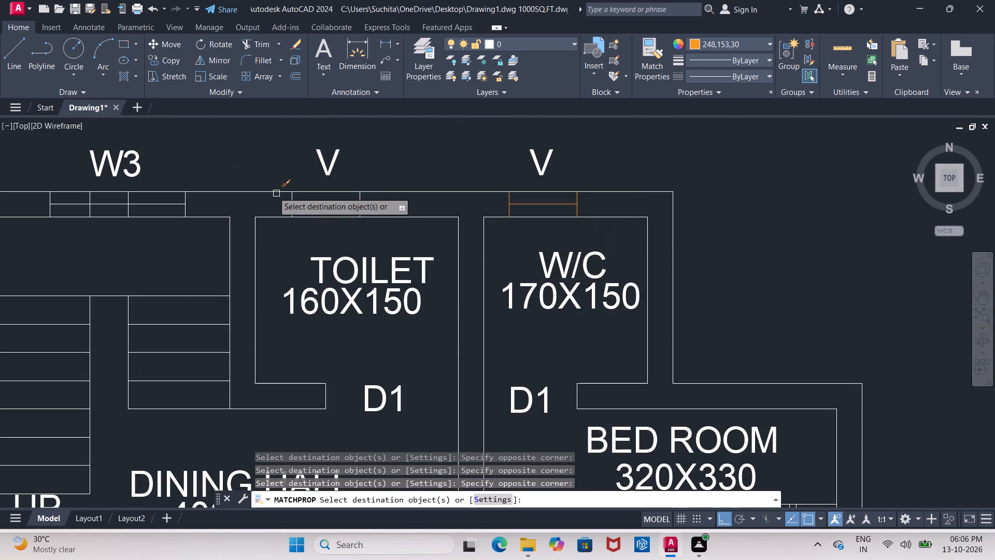
left_click_drag(259, 175, 265, 180)
left_click(410, 238)
middle_click_drag(396, 243, 686, 243)
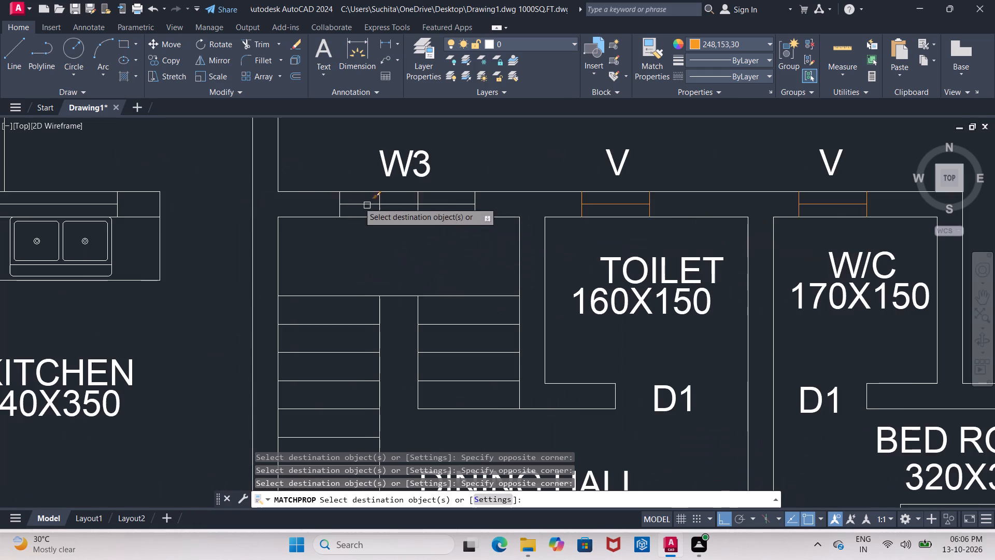
left_click(325, 168)
left_click(512, 226)
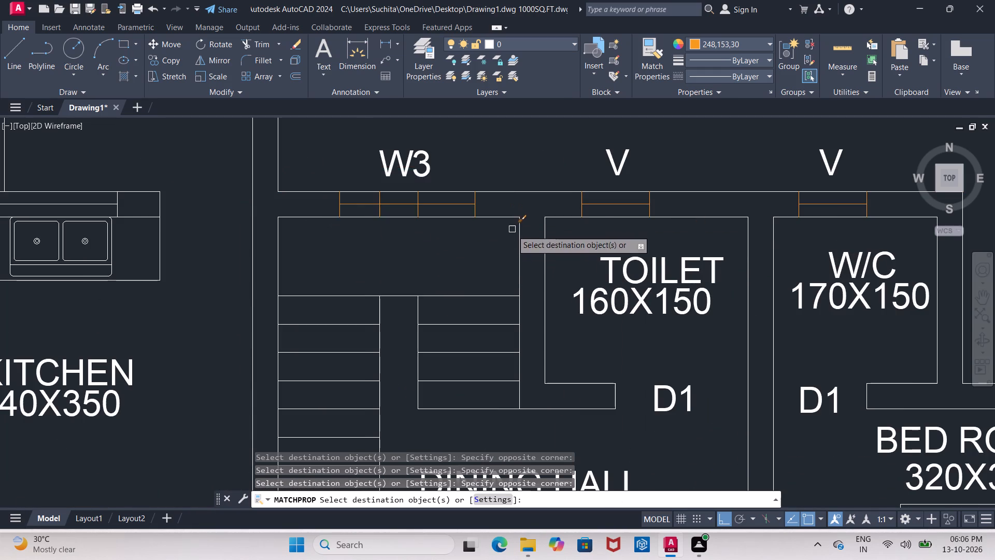
scroll(509, 233, "down", 3)
middle_click_drag(576, 347, 564, 259)
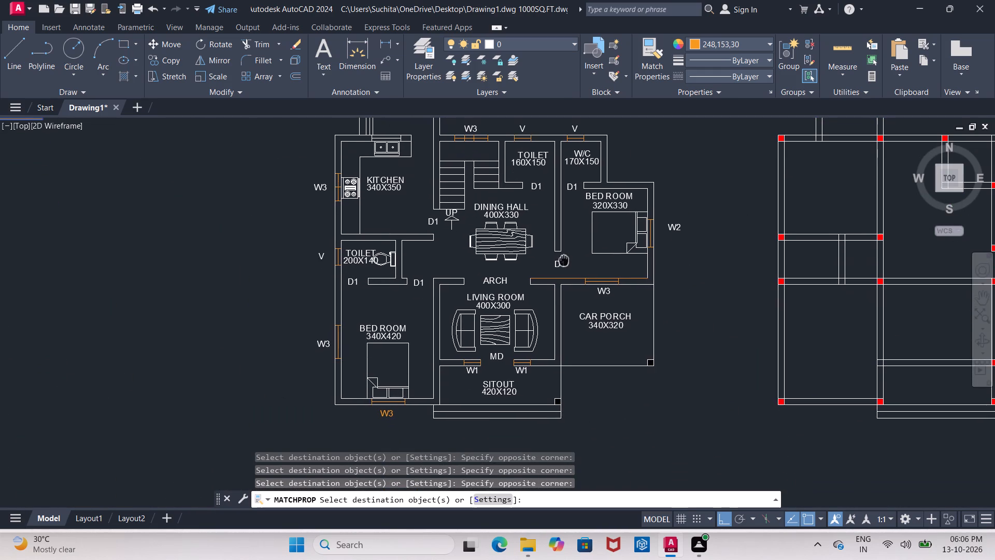
middle_click_drag(564, 259, 563, 259)
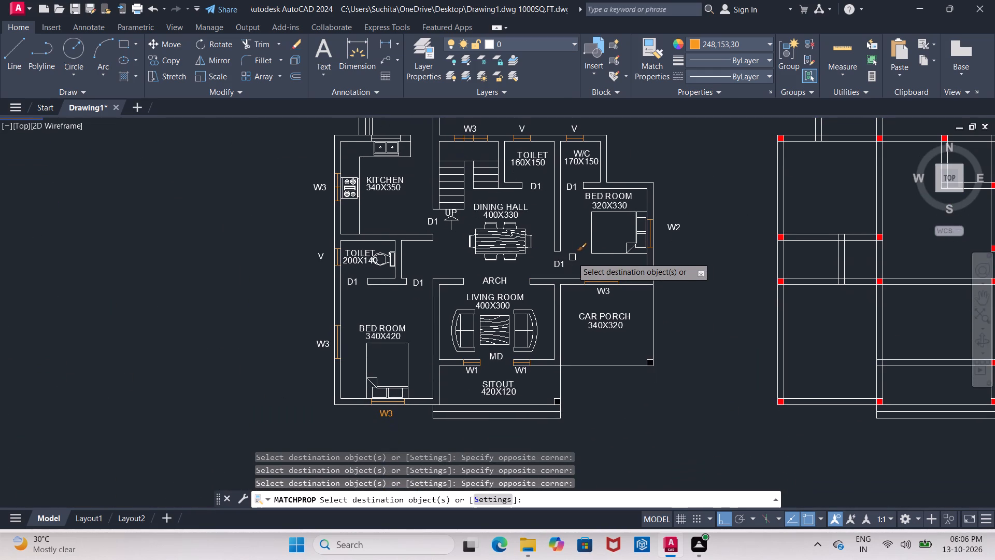
key("Escape")
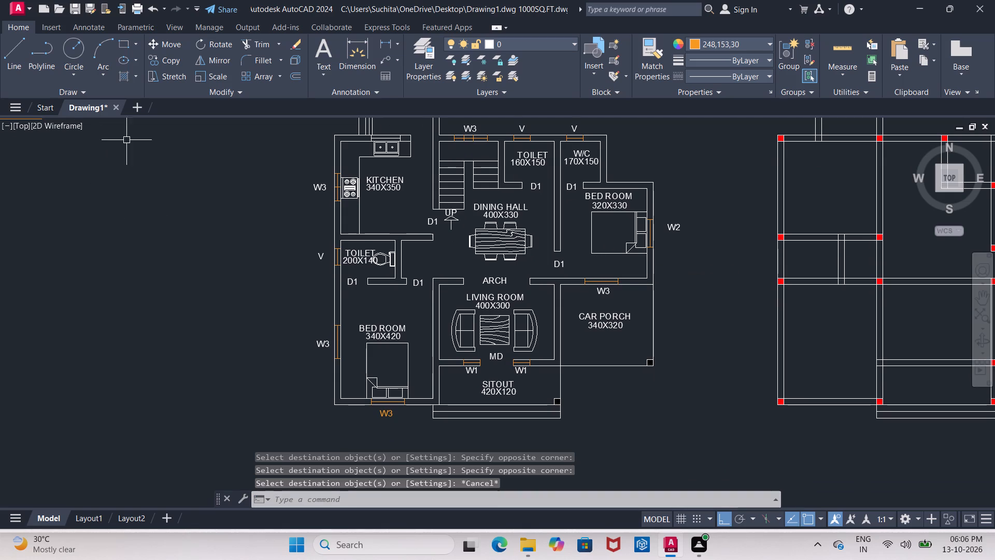
Erase the orange sample line west of the plan.
middle_click_drag(86, 146, 226, 254)
scroll(92, 155, "down", 1)
left_click(140, 234)
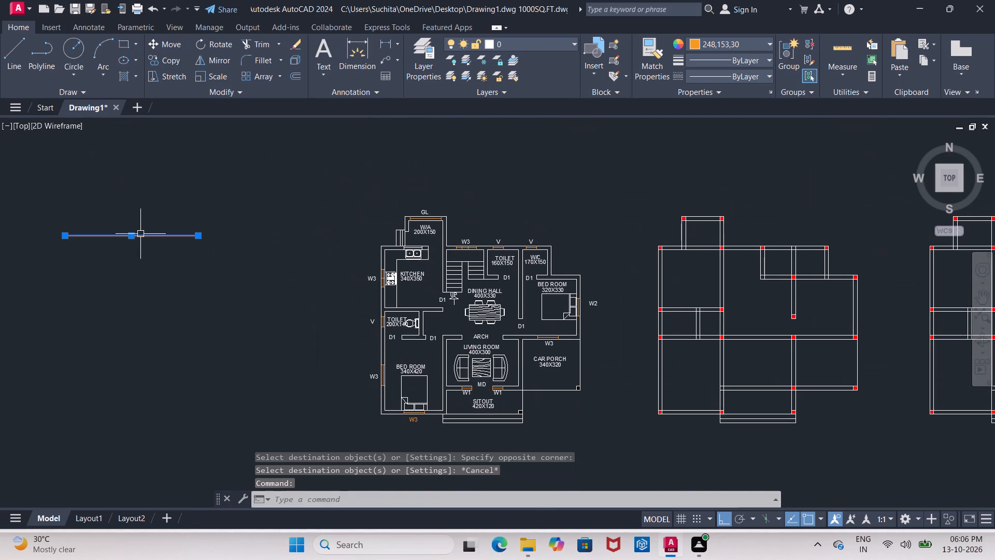
key("Delete")
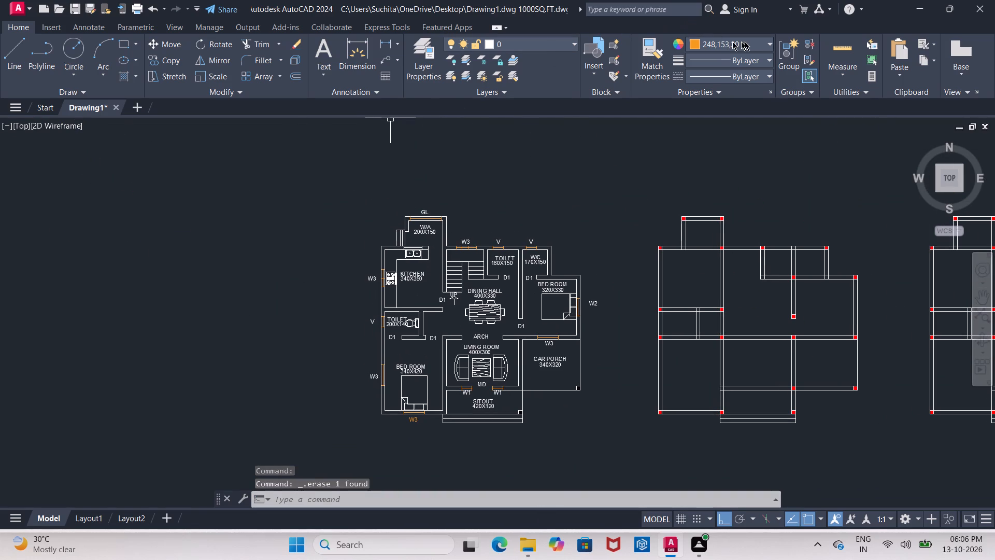
Set the current colour to ByLayer and draw a short horizontal sample line in the empty space west of the plan.
left_click(752, 44)
left_click(728, 62)
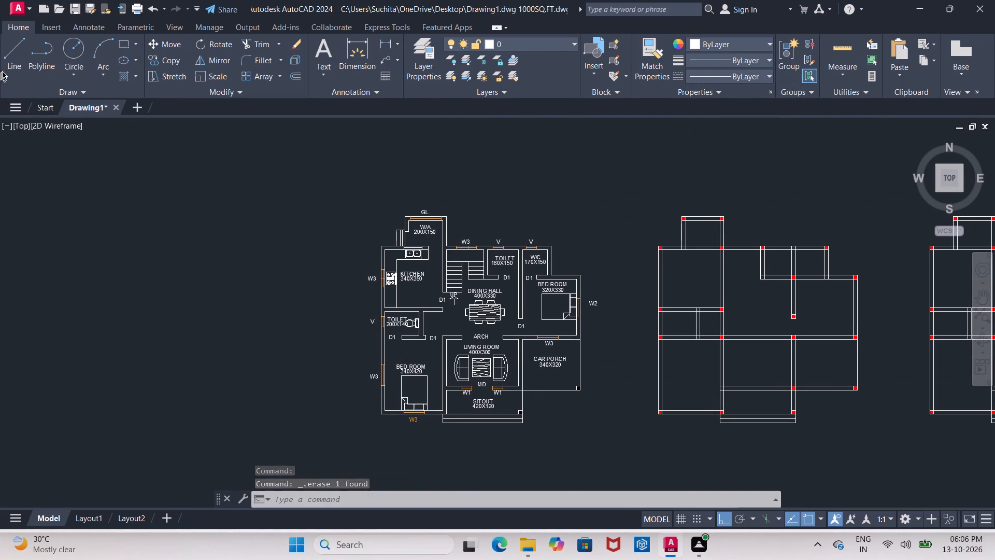
left_click(9, 61)
left_click_drag(28, 208, 67, 214)
left_click(113, 212)
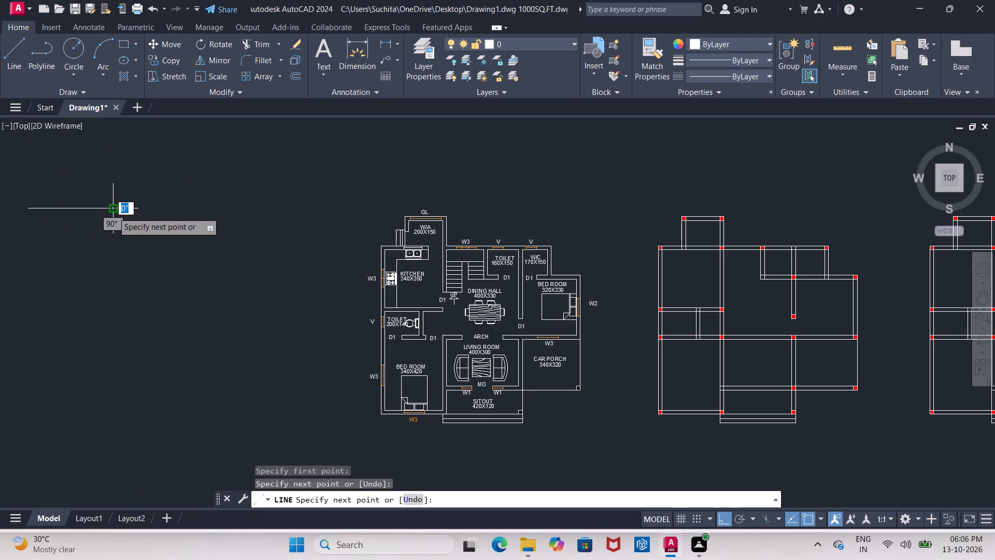
key("Escape")
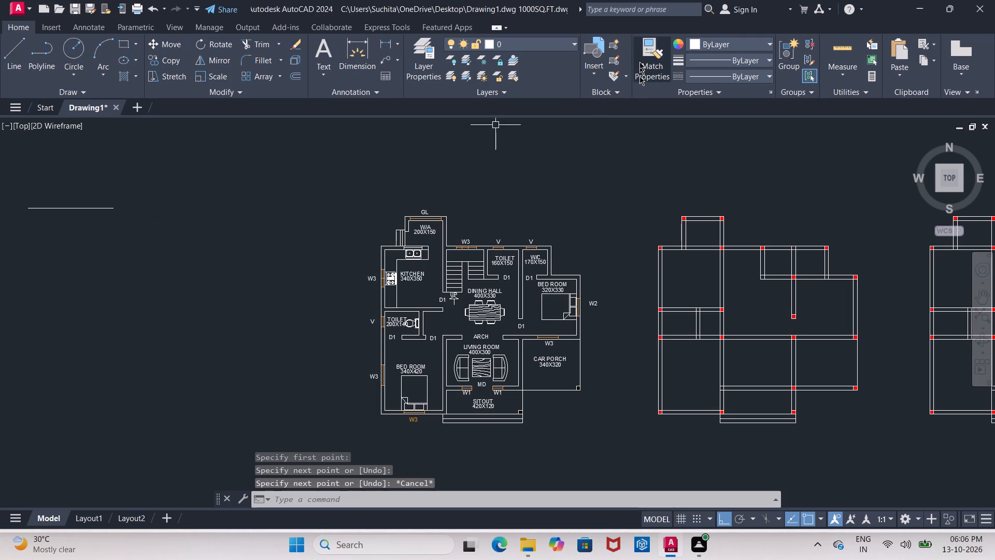
Match the ByLayer sample line's properties onto the orange W3 label south of the 340X420 bedroom.
left_click(644, 47)
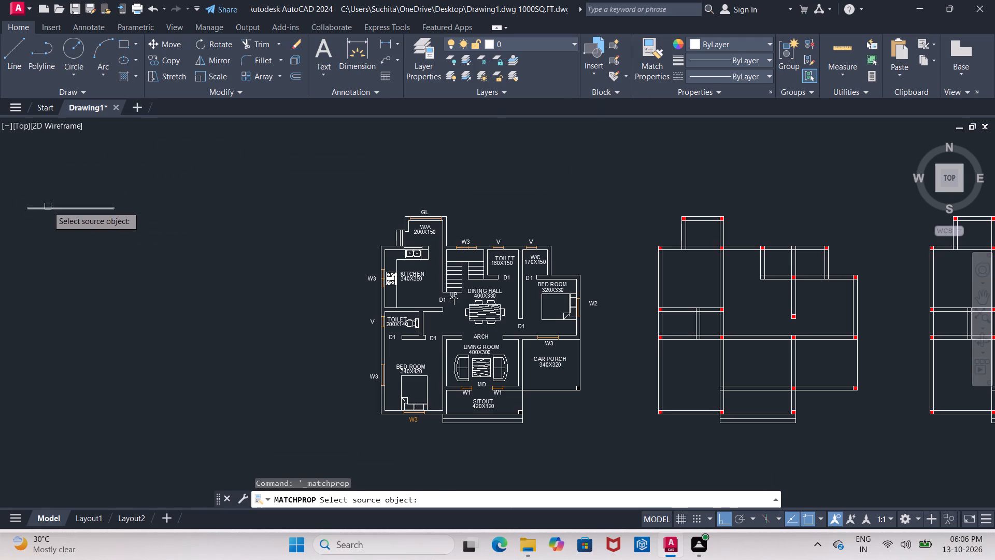
left_click(48, 206)
left_click(415, 419)
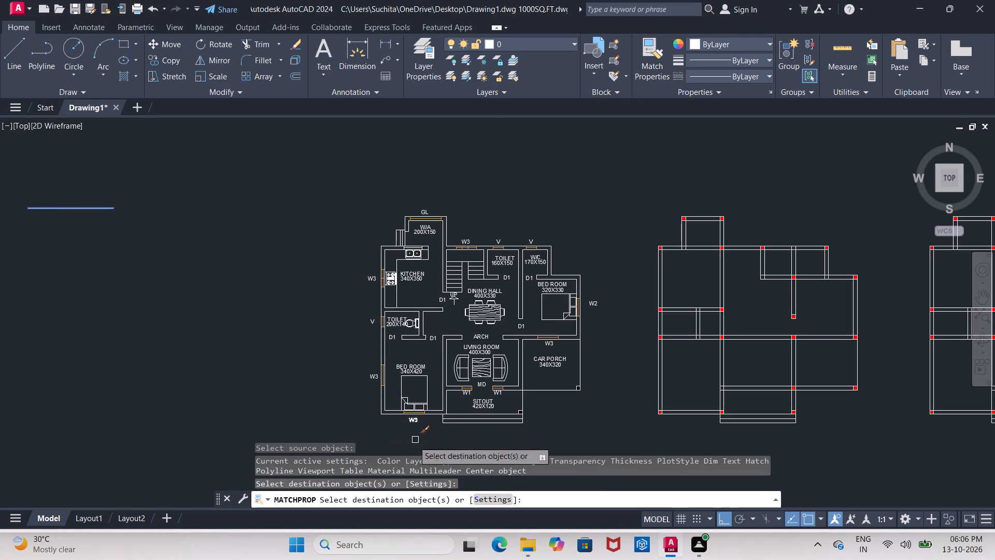
key("Escape")
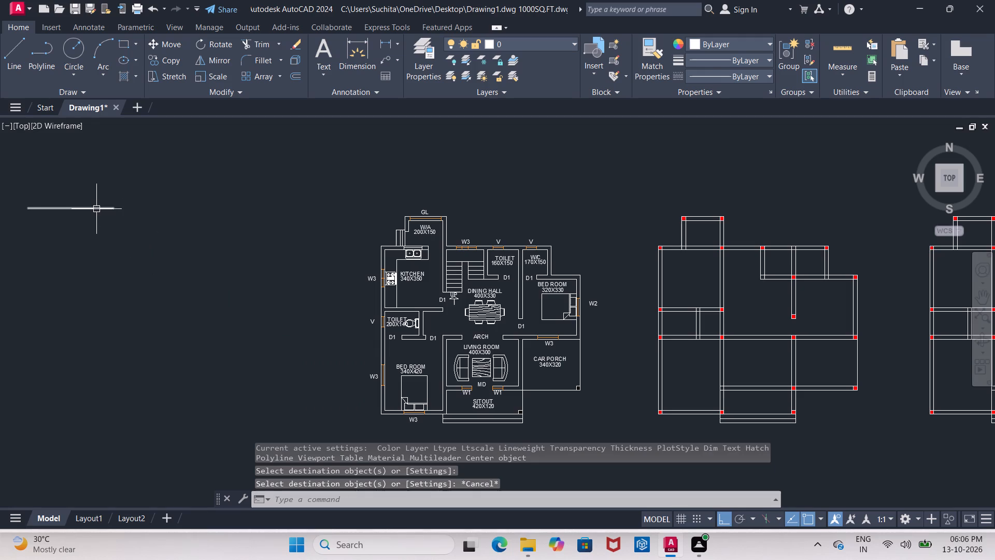
Erase the ByLayer sample line west of the plan.
left_click(96, 209)
key("Delete")
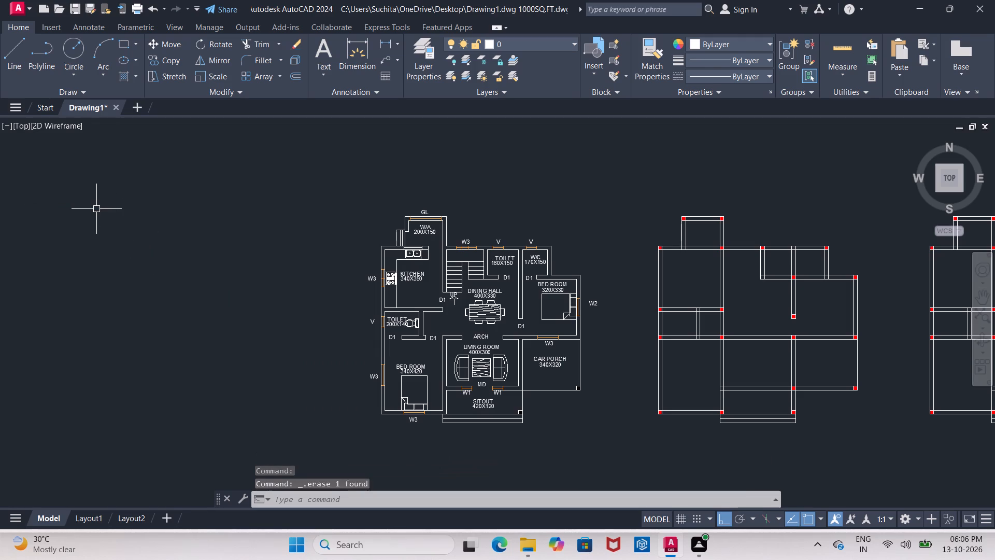
Hatch the kitchen's northwest corner wall and the connected walls between kitchen W3 and toilet V with the SOLID pattern in red.
key("h")
key("Return")
left_click(122, 58)
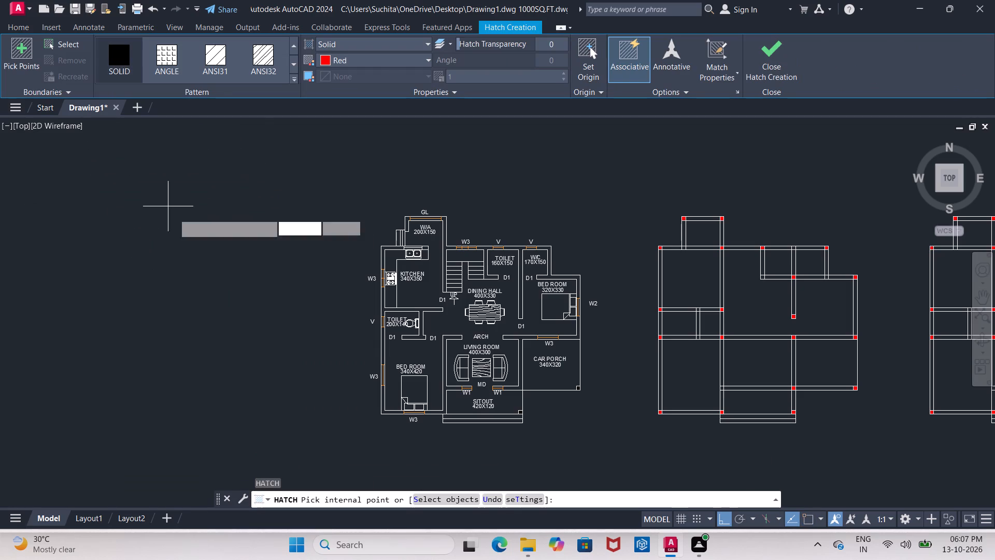
middle_click_drag(260, 259, 202, 222)
scroll(291, 216, "up", 2)
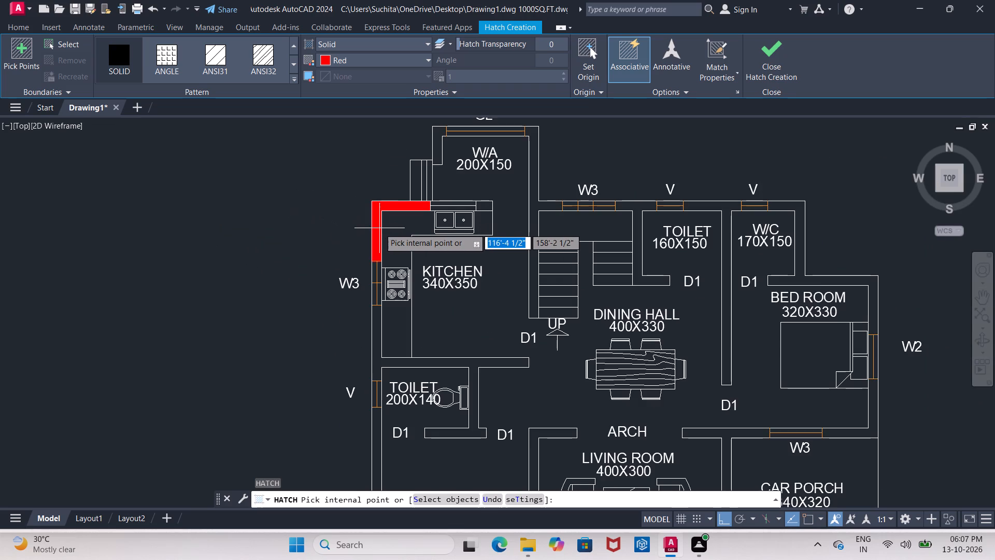
left_click(375, 228)
left_click(373, 341)
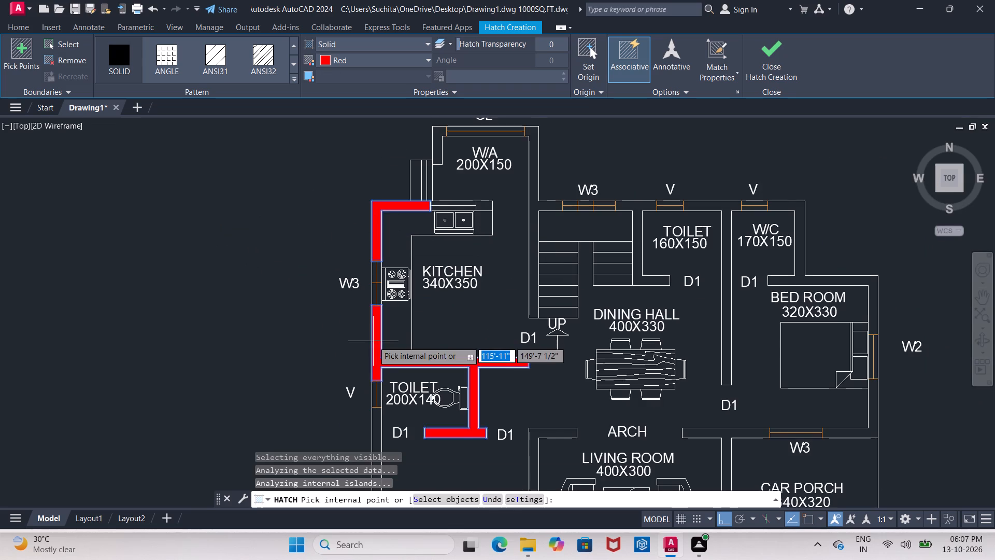
Hatch the 340X420 bedroom's west, southwest-corner and east walls, with the connected wall stub at W1, in solid red.
middle_click_drag(373, 341, 375, 186)
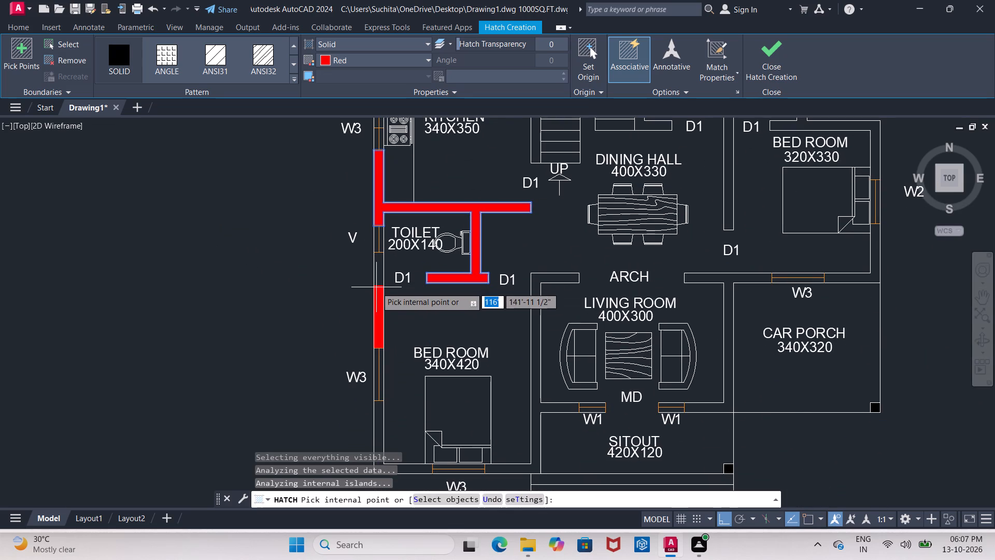
left_click(379, 294)
middle_click_drag(379, 293, 381, 134)
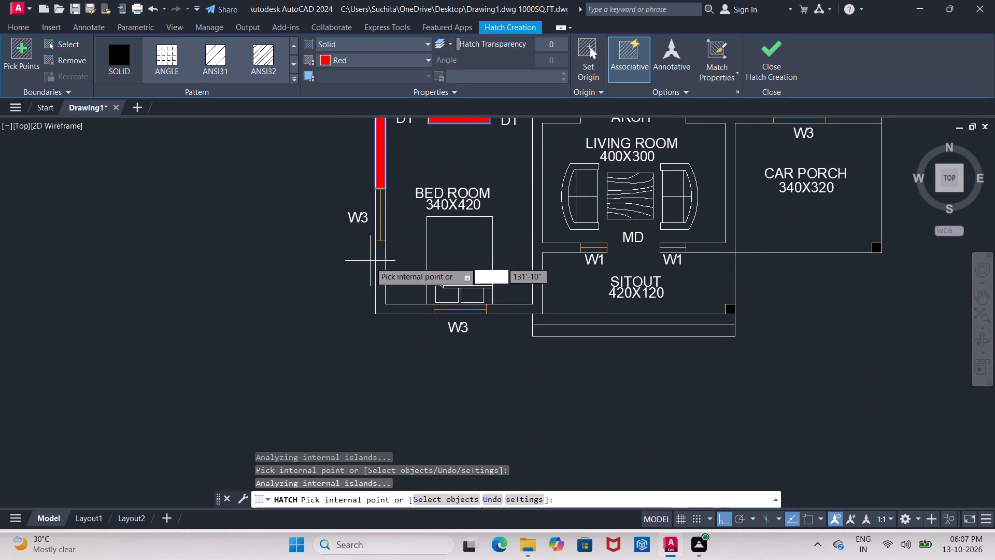
left_click(378, 271)
middle_click_drag(379, 298, 163, 269)
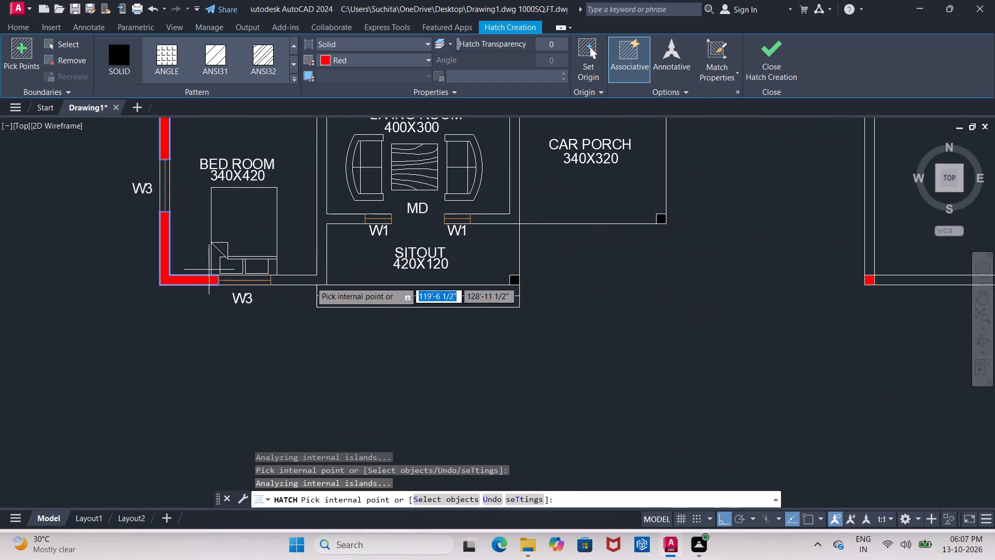
left_click(310, 278)
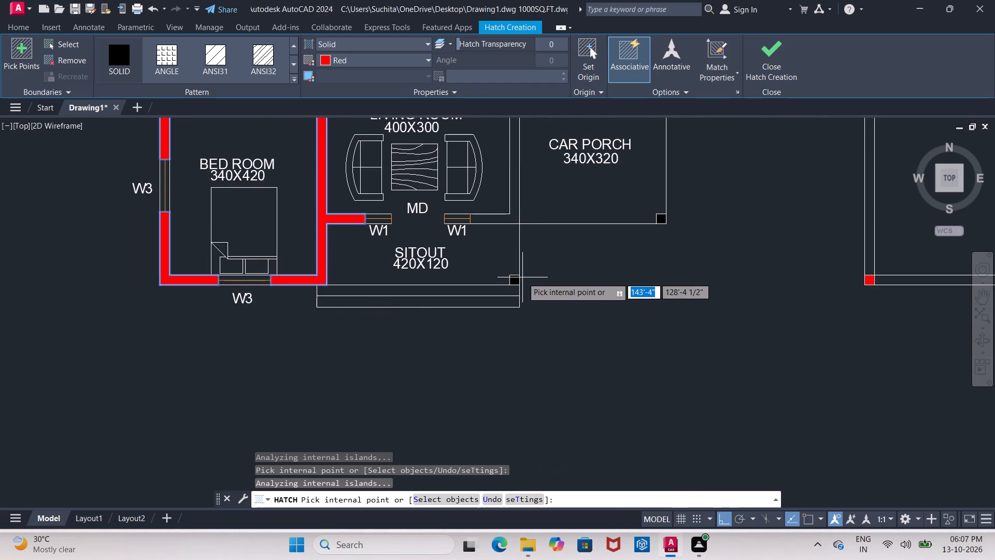
Hatch the living room's east wall with its connected returns, and the wall from the car porch W3 to W2, in solid red.
middle_click_drag(561, 273, 505, 303)
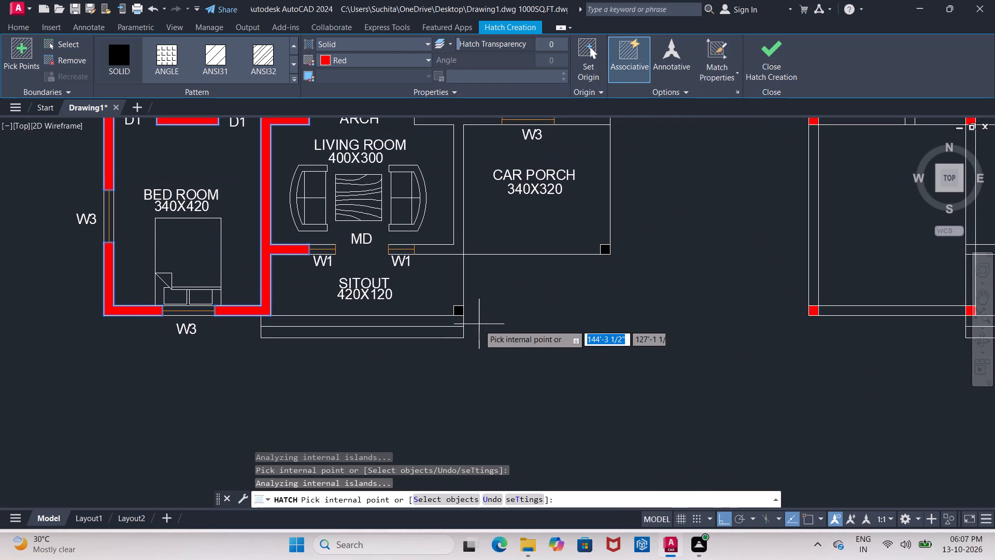
scroll(478, 323, "up", 1)
middle_click_drag(477, 256, 479, 342)
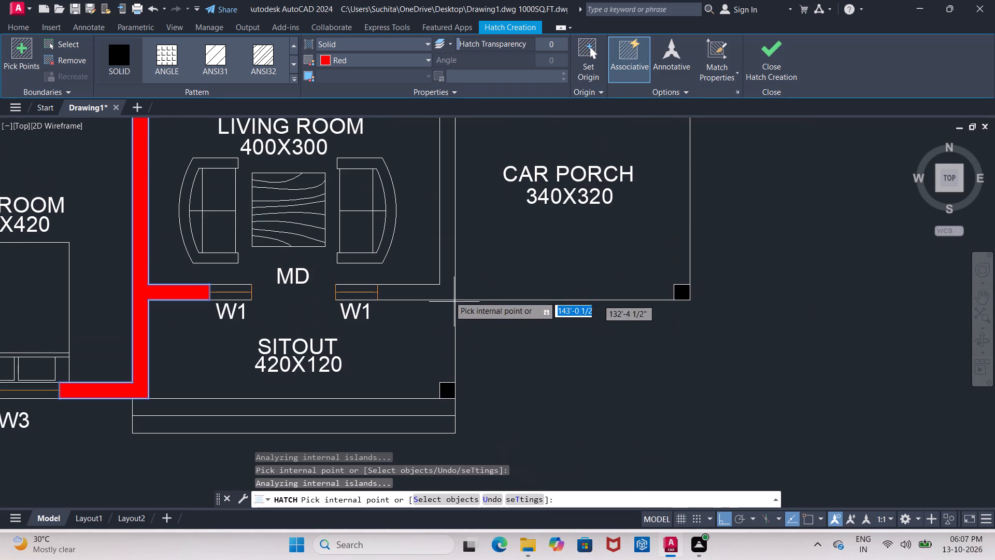
left_click(422, 289)
middle_click_drag(422, 290, 423, 371)
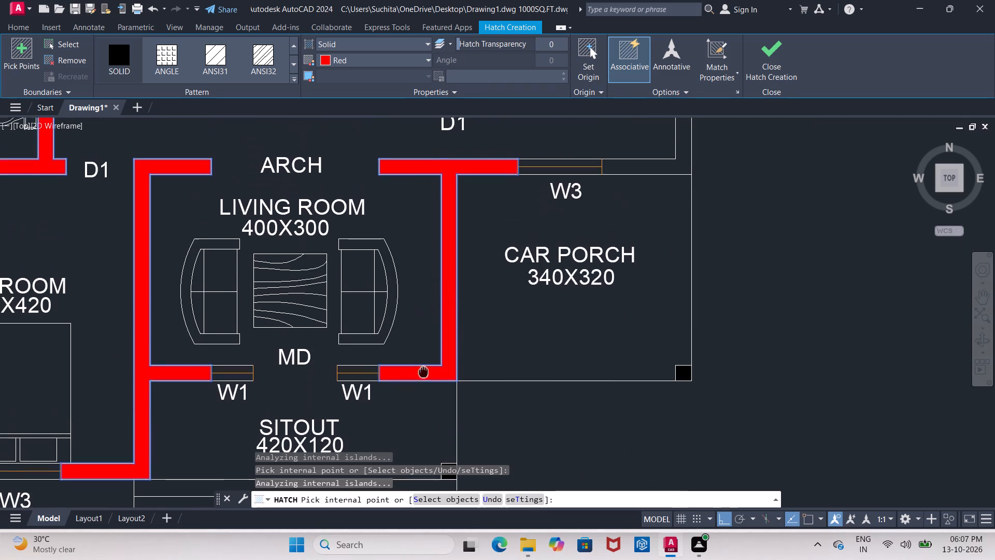
left_click(646, 169)
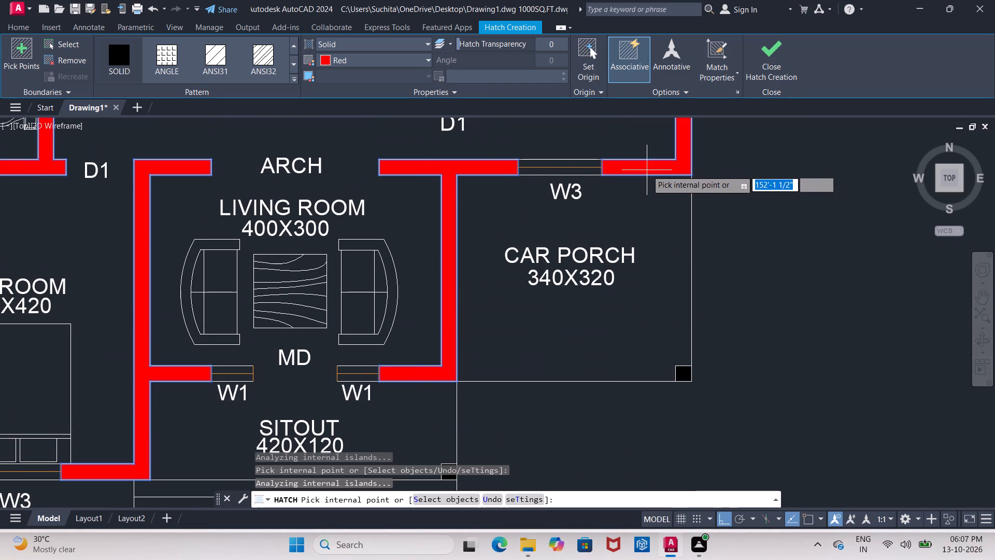
Hatch the walls from W2 around the W/C, the central partition and the 160X150 toilet's west and south walls in solid red.
middle_click_drag(617, 128, 569, 359)
scroll(574, 332, "down", 1)
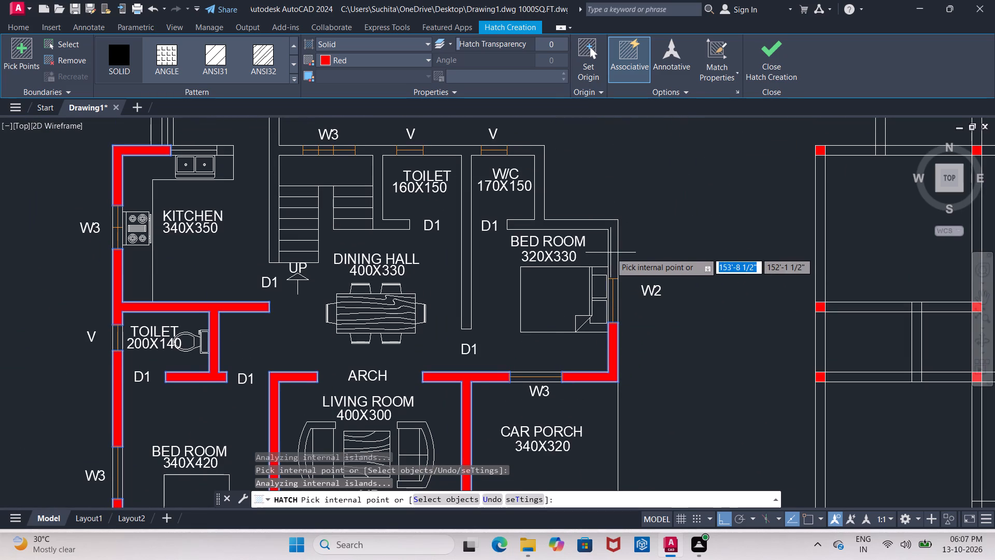
left_click(610, 254)
left_click(464, 216)
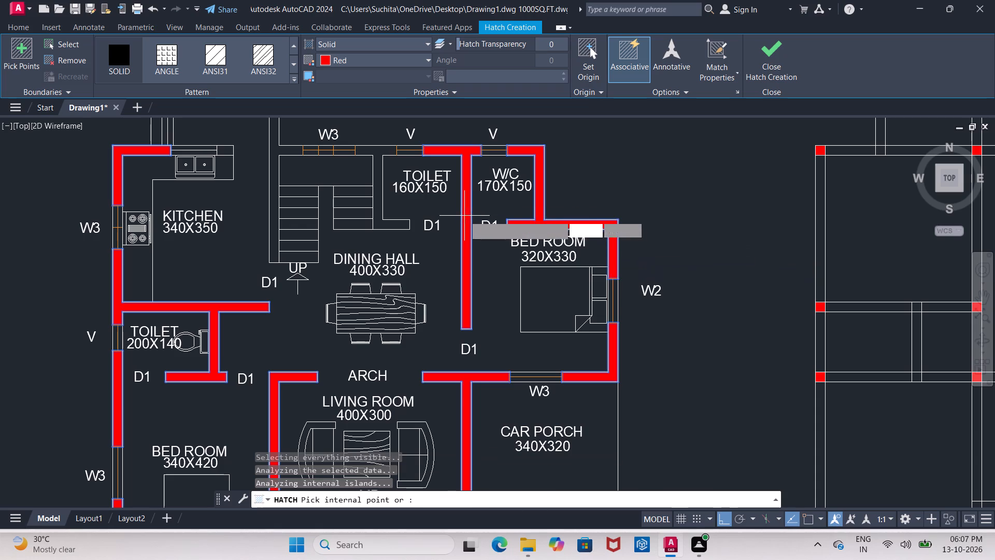
left_click(466, 242)
left_click(394, 225)
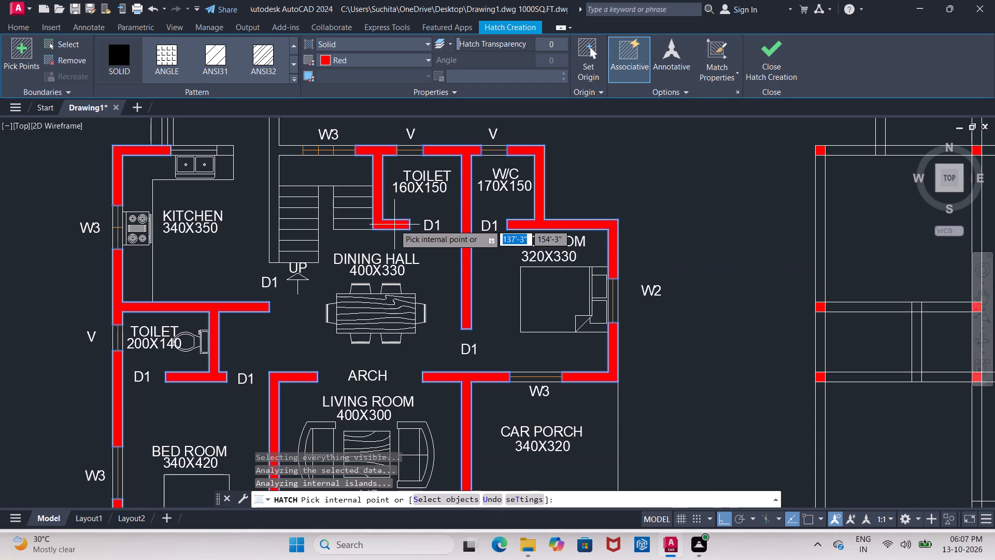
Hatch the wall between kitchen and stairs up to the W/A, plus the W/A's northwest corner, in solid red.
left_click(273, 210)
middle_click_drag(273, 210, 289, 282)
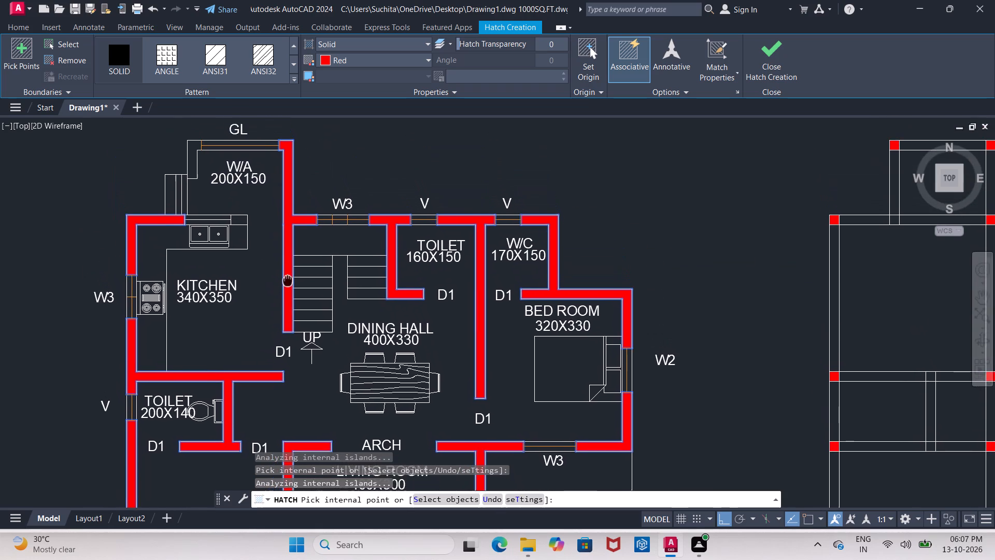
middle_click_drag(289, 282, 290, 286)
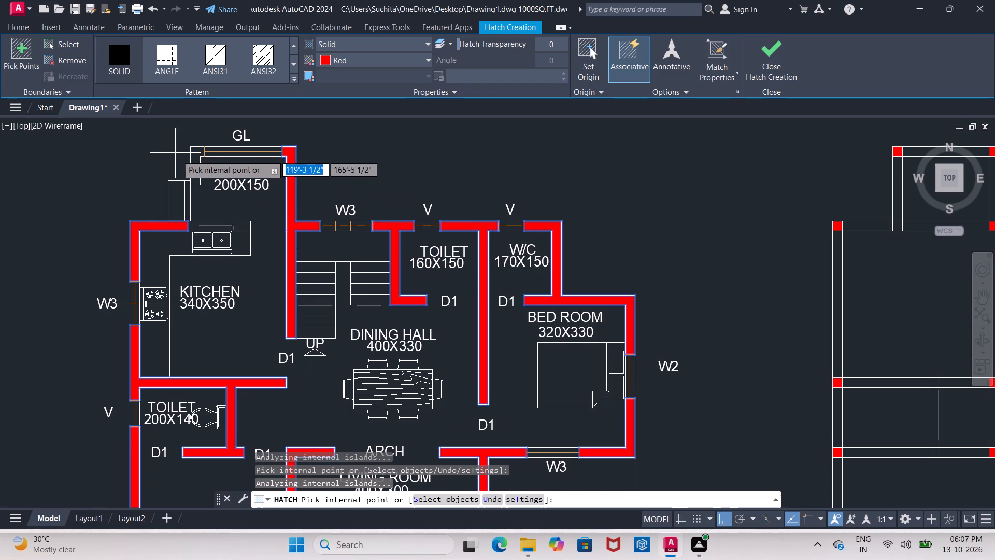
left_click(198, 162)
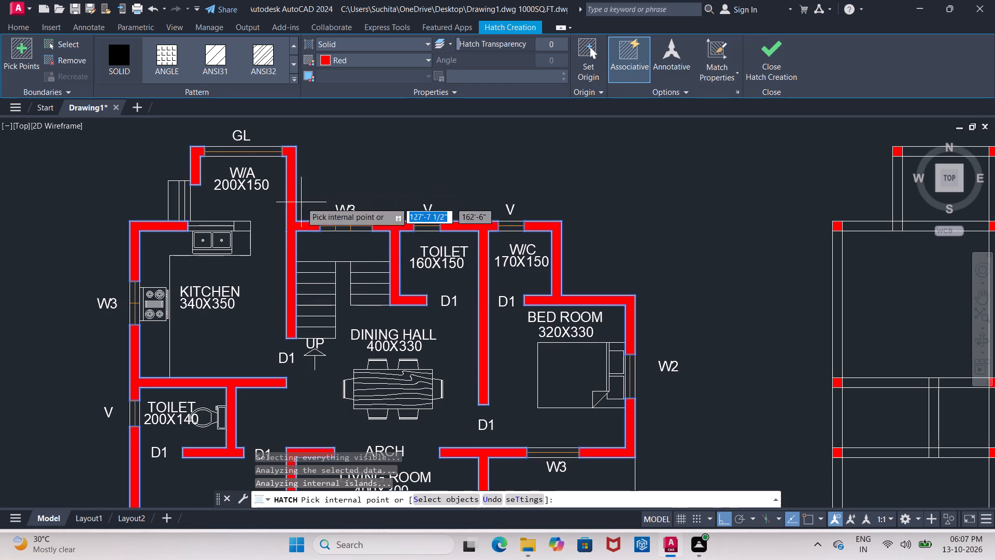
middle_click_drag(362, 254, 374, 130)
scroll(374, 130, "down", 1)
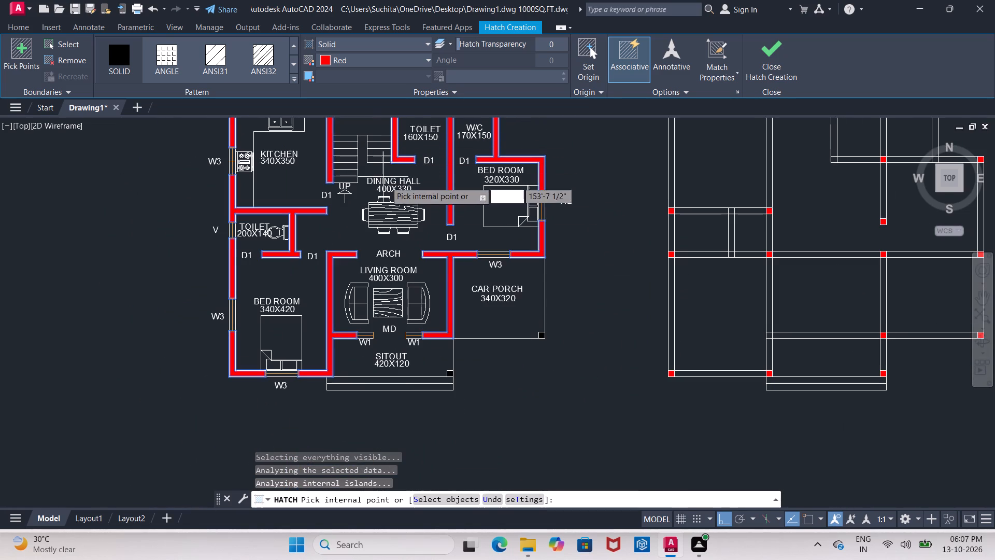
key("Escape")
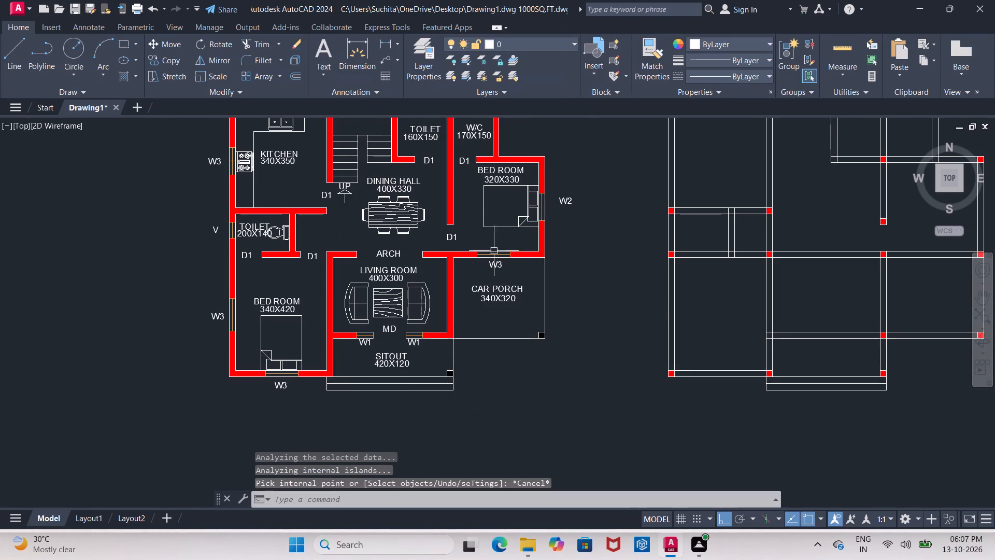
Match the properties of the black column hatch at the sitout's southeast corner onto the red wall hatch.
left_click(647, 48)
scroll(450, 388, "up", 3)
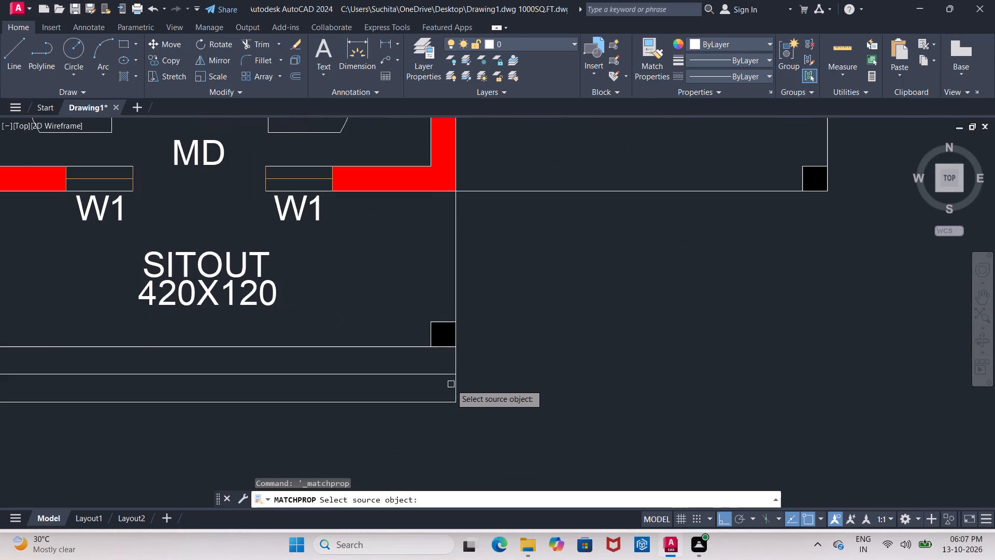
left_click(446, 340)
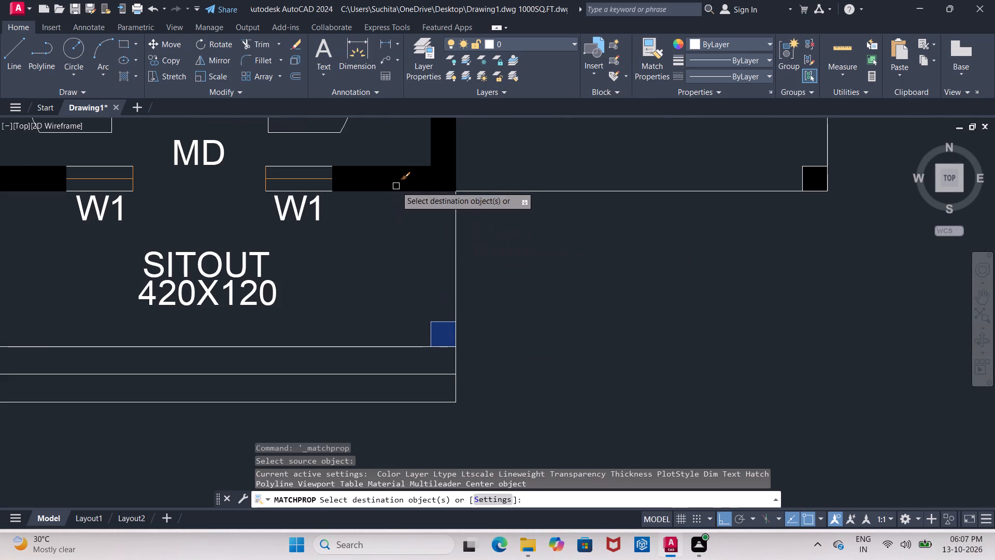
left_click(396, 186)
scroll(409, 235, "down", 3)
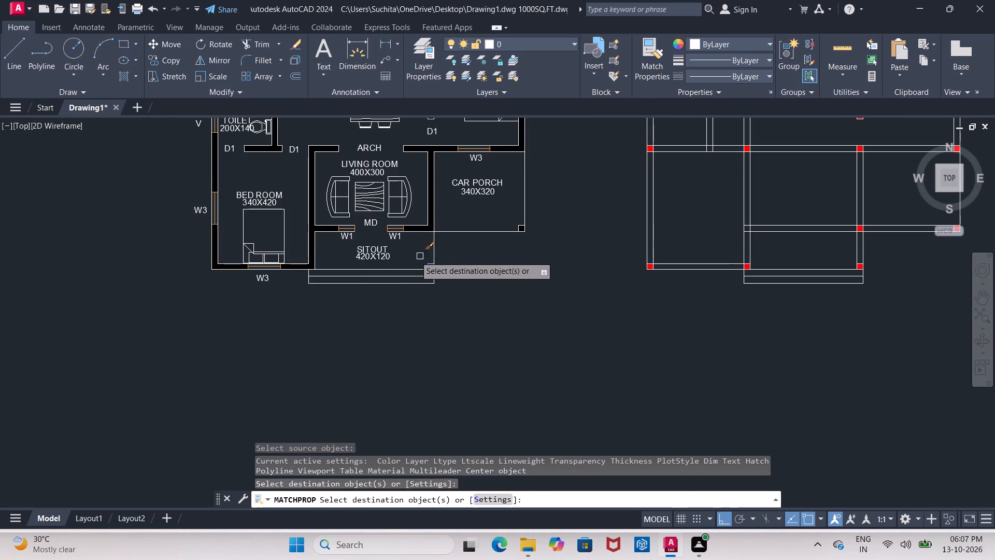
middle_click_drag(359, 257, 357, 373)
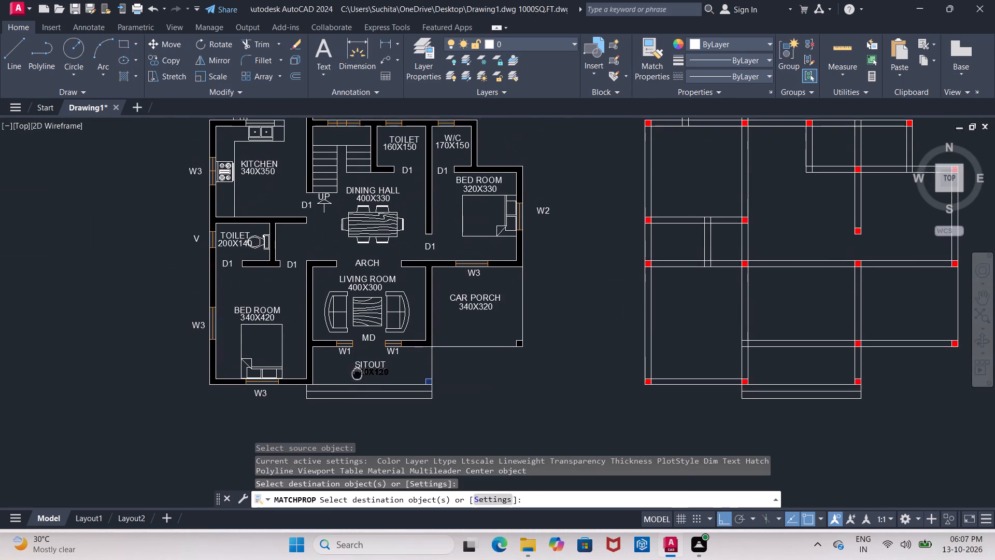
middle_click_drag(357, 373, 359, 401)
scroll(359, 401, "down", 1)
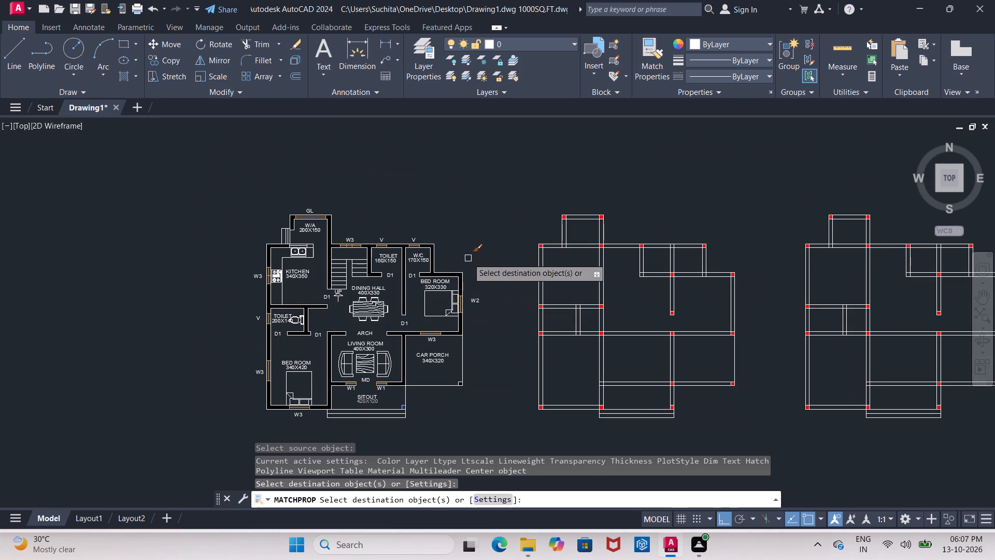
middle_click_drag(468, 258, 433, 211)
middle_click_drag(458, 200, 336, 195)
middle_click_drag(564, 189, 433, 178)
key("Escape")
In the second unfurnished plan east of the furnished one, offset the west wall's outer line 4.5" inward to mid-wall.
scroll(535, 204, "up", 1)
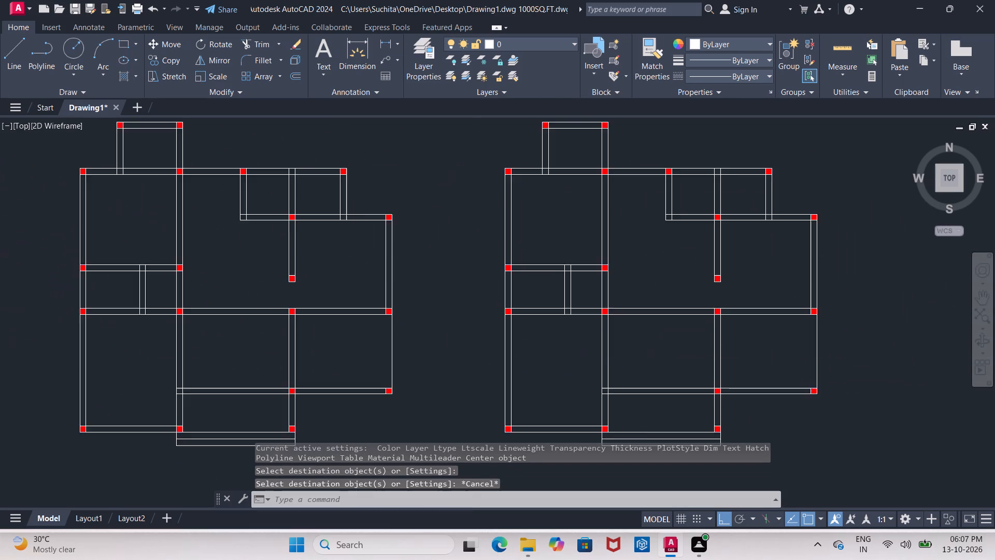
scroll(535, 204, "up", 2)
middle_click_drag(535, 204, 480, 244)
scroll(486, 223, "down", 2)
key("o")
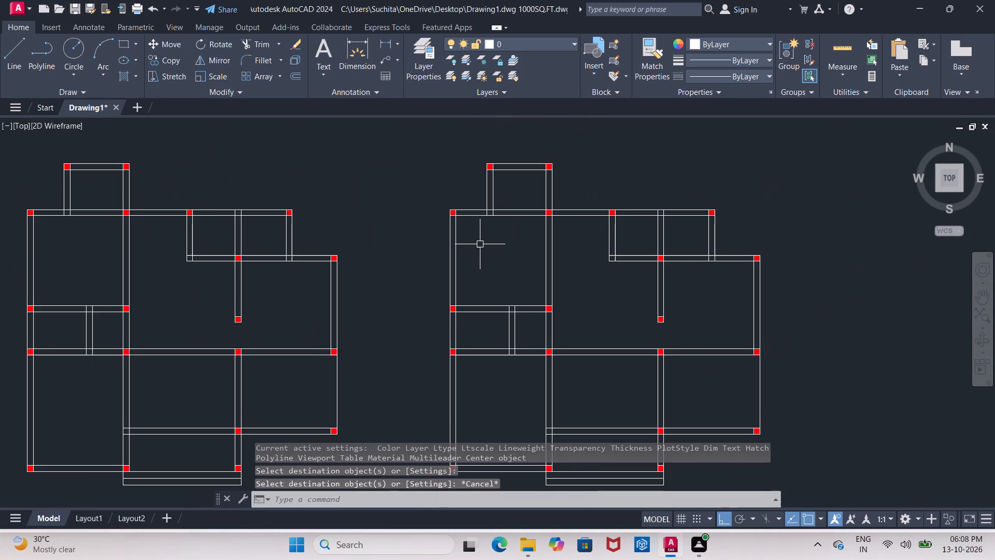
key("Return")
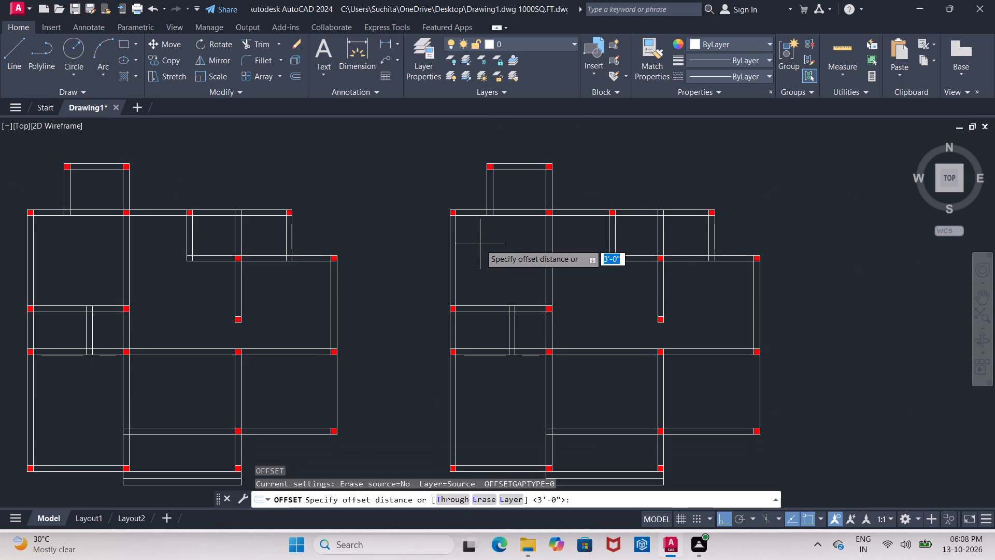
type("4.5\"")
key("Return")
scroll(487, 259, "up", 1)
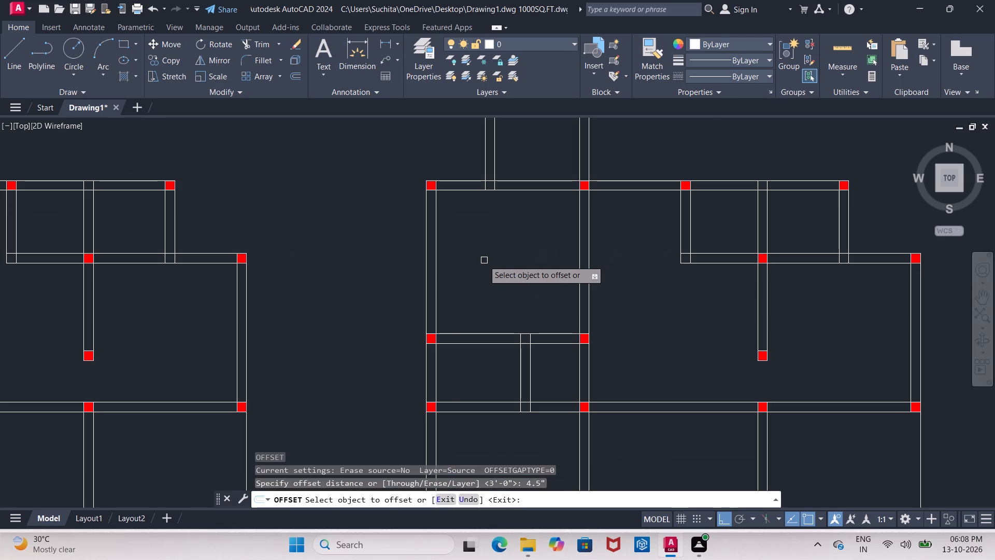
left_click(426, 264)
left_click(431, 271)
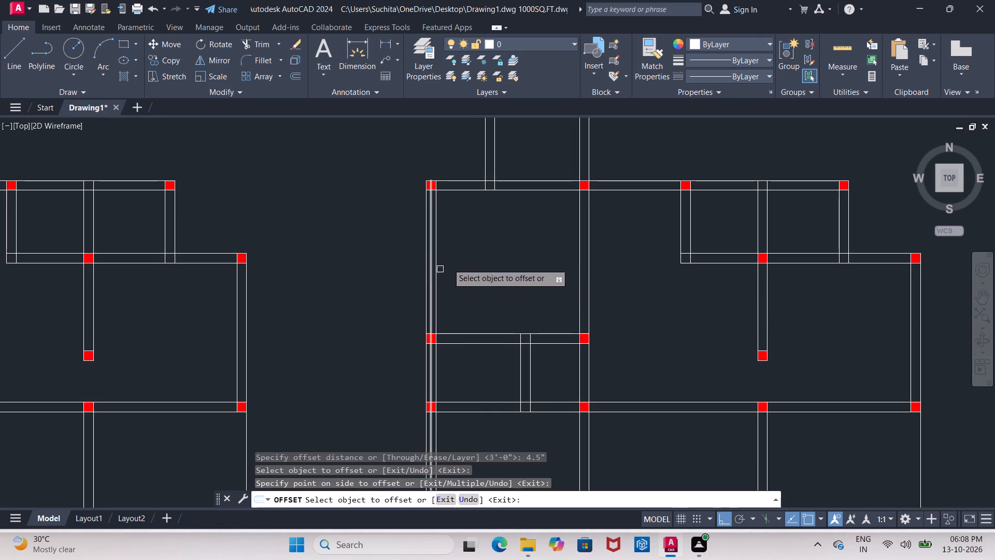
Offset lines 4.5" for the north projecting room's west and east walls and the large room's east wall directly below it.
middle_click_drag(478, 226, 445, 347)
left_click(462, 277)
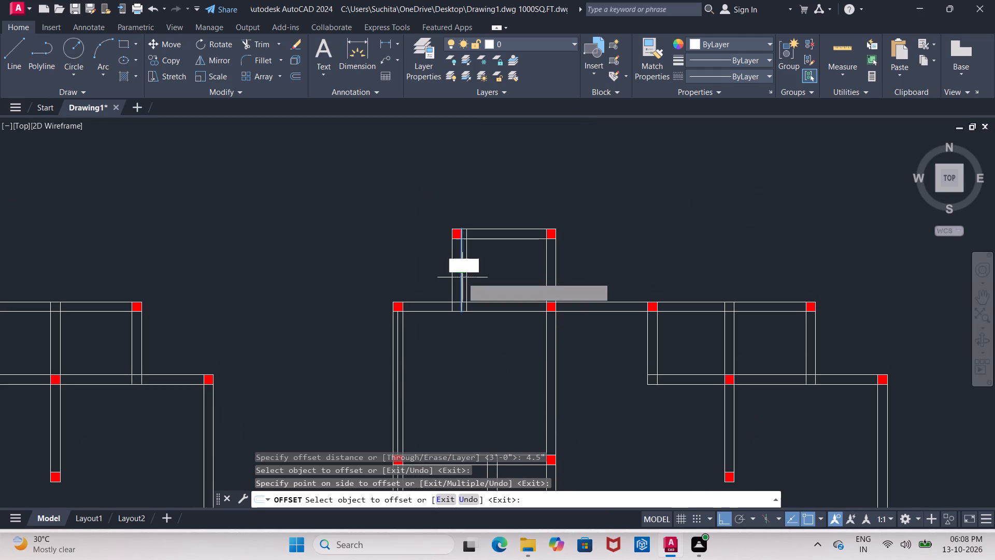
left_click(450, 281)
left_click(557, 269)
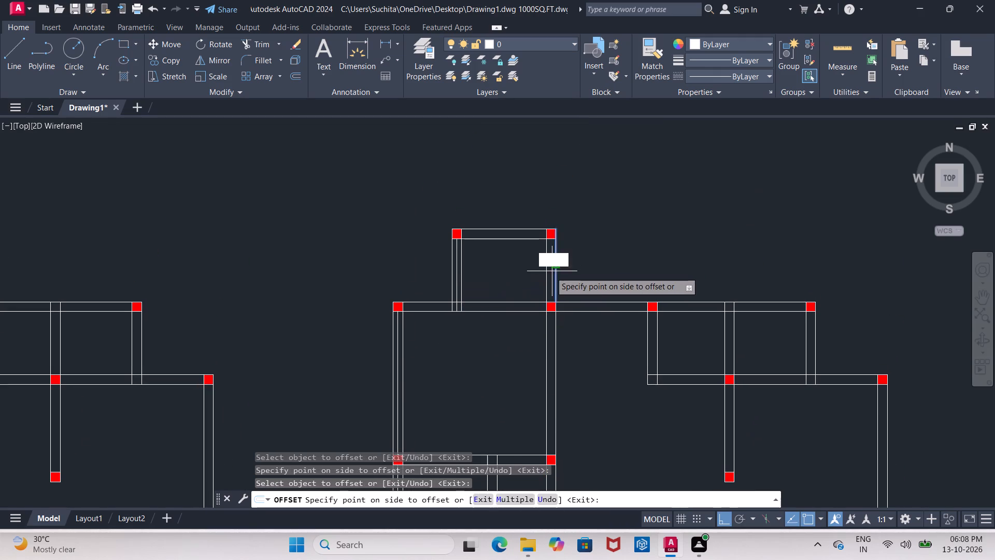
left_click(549, 272)
scroll(563, 331, "up", 1)
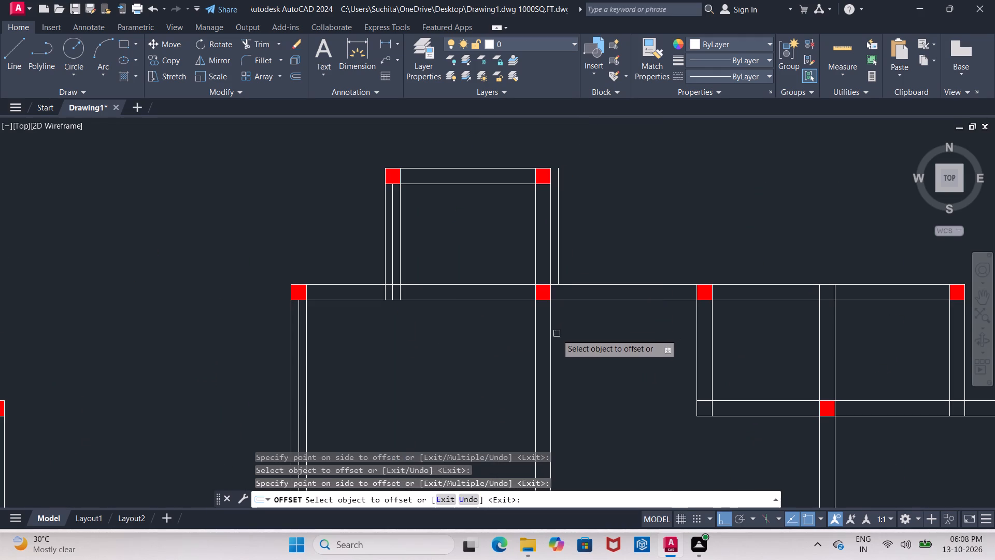
left_click(551, 338)
left_click(537, 343)
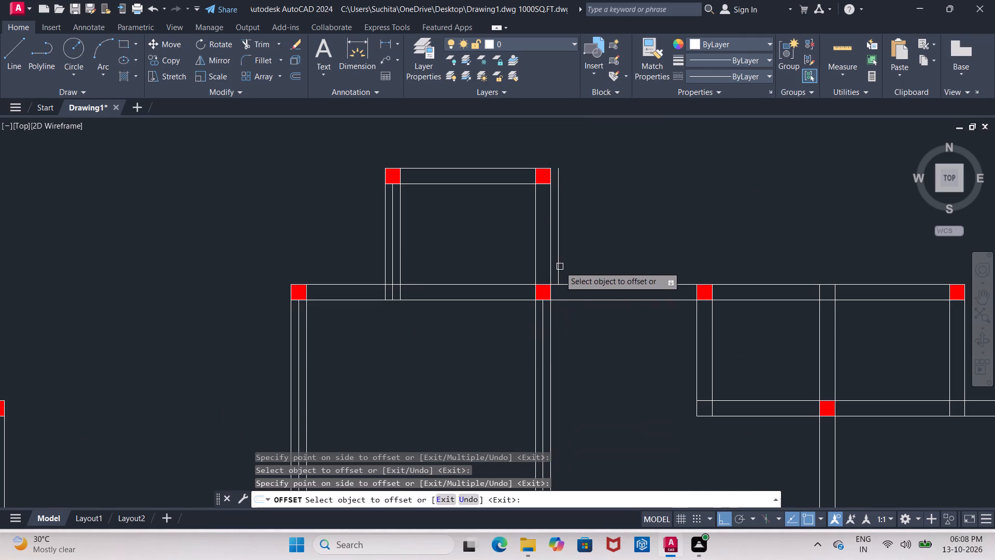
left_click(549, 250)
left_click(544, 248)
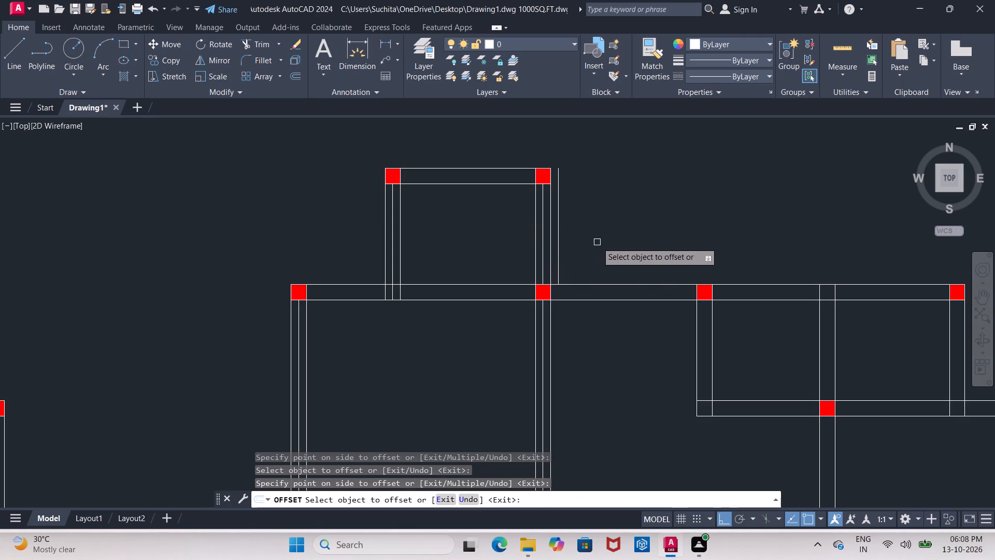
Offset wall-face lines 4.5" to mid-wall for the main north wall, the northeast room's west wall and the partition east of it.
middle_click_drag(609, 240, 446, 175)
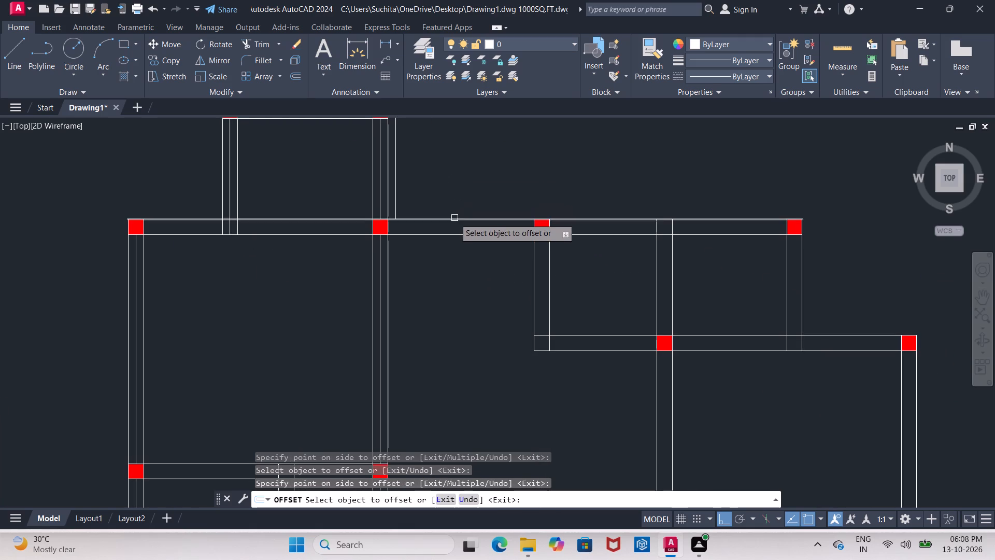
left_click(454, 218)
left_click(459, 227)
left_click(535, 305)
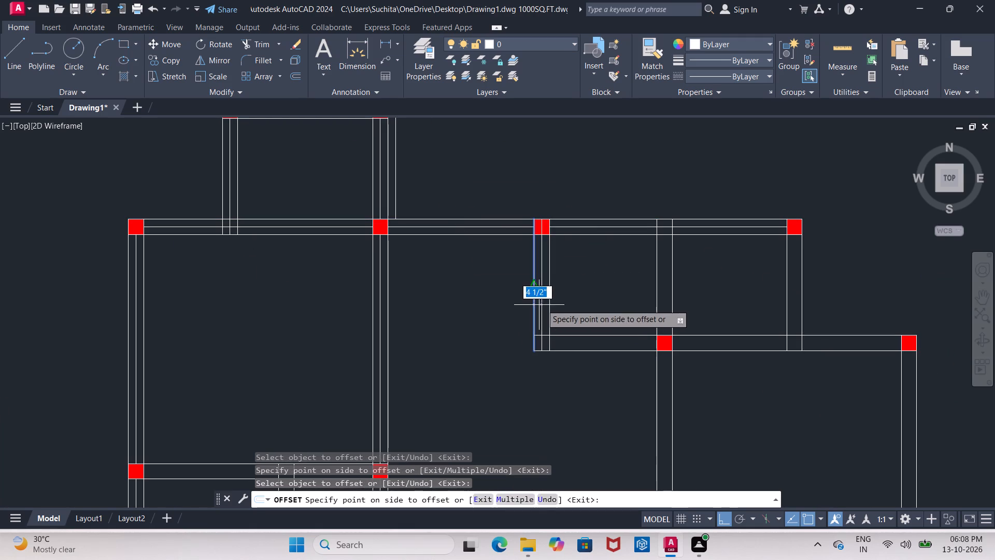
left_click(544, 304)
left_click(653, 305)
left_click(658, 305)
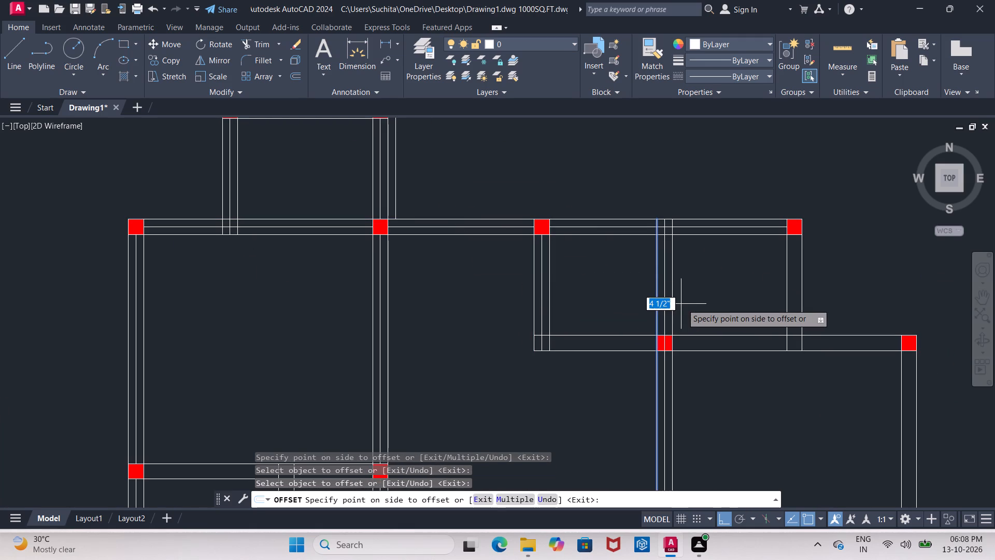
left_click(682, 304)
Offset 4.5" mid-wall lines for the northeast rooms' east and south walls and the east wall of the large room below them.
middle_click_drag(698, 307, 548, 263)
scroll(548, 263, "down", 1)
middle_click_drag(558, 265, 427, 258)
scroll(486, 260, "up", 1)
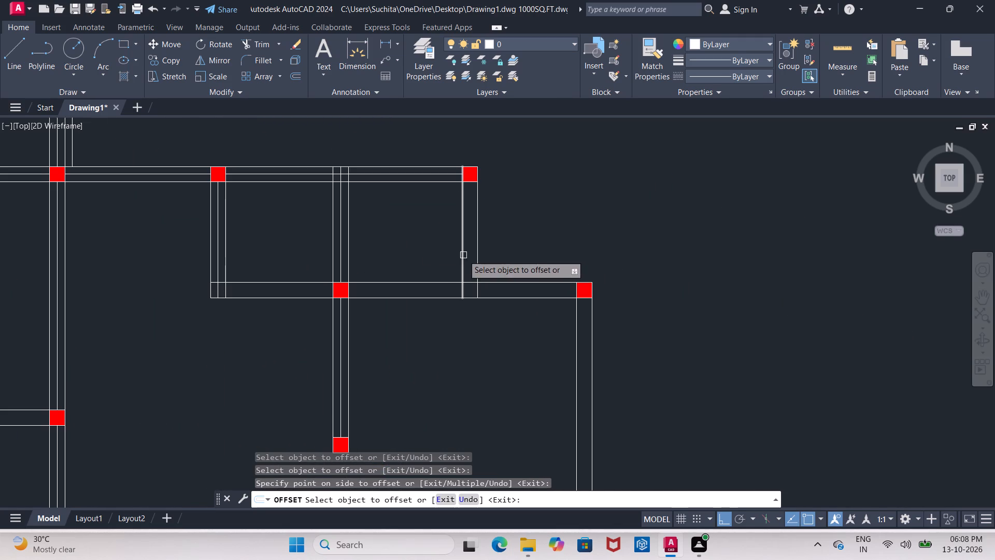
left_click(463, 255)
left_click(476, 256)
left_click(440, 283)
left_click(443, 297)
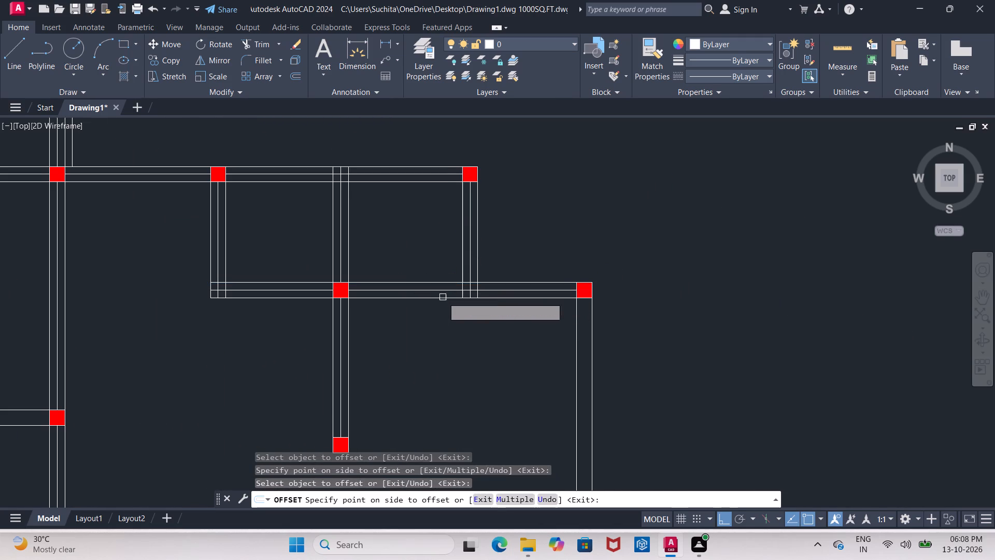
middle_click_drag(452, 345, 414, 191)
left_click(538, 275)
left_click(548, 279)
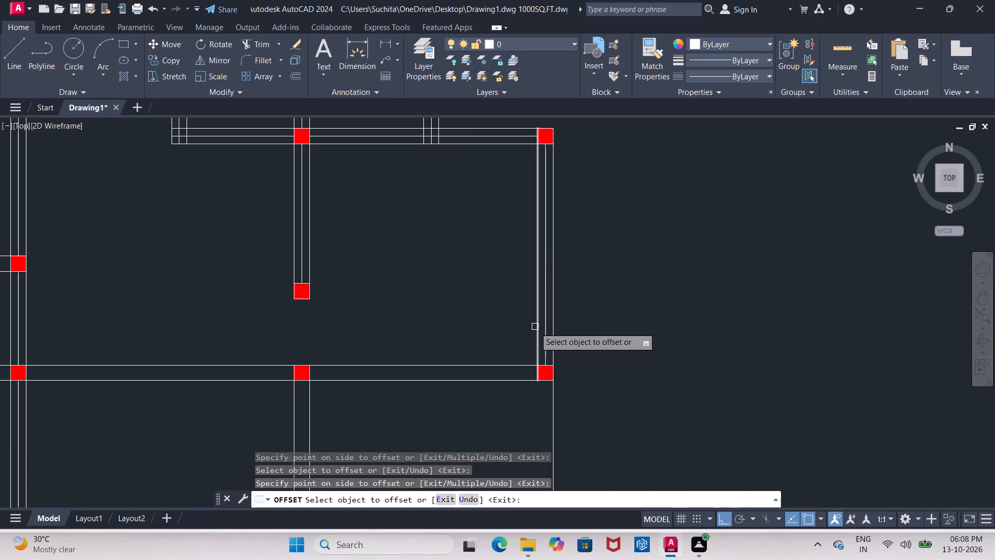
Offset 4.5" mid-wall lines for the southeast room's east wall, its south wall and the wall along its west side.
middle_click_drag(531, 330, 516, 179)
scroll(516, 179, "down", 1)
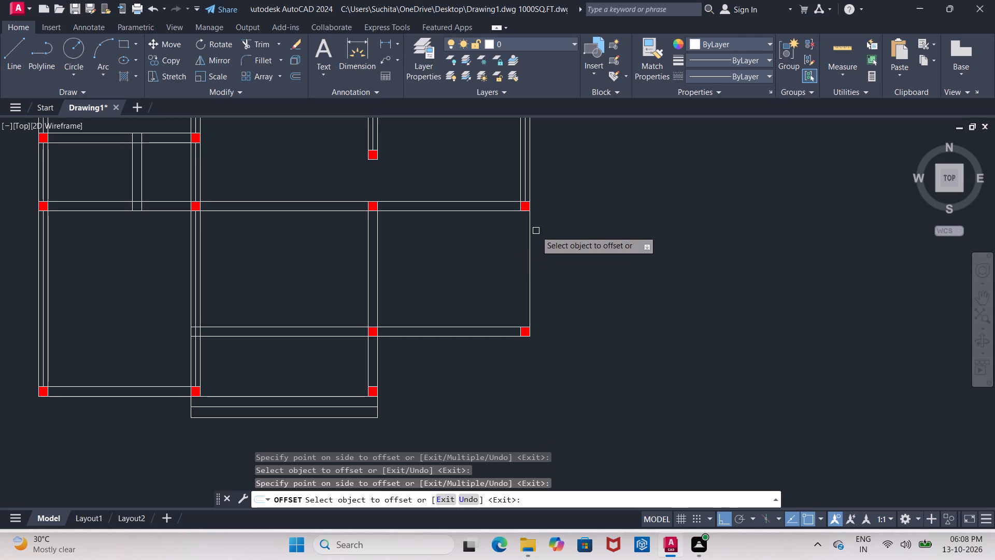
left_click(530, 237)
left_click(520, 242)
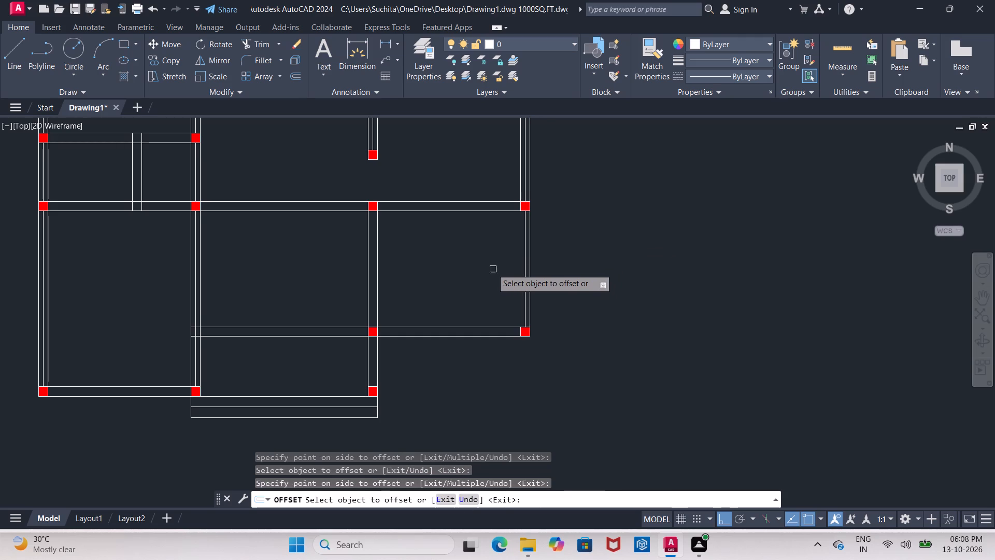
middle_click_drag(477, 262, 478, 222)
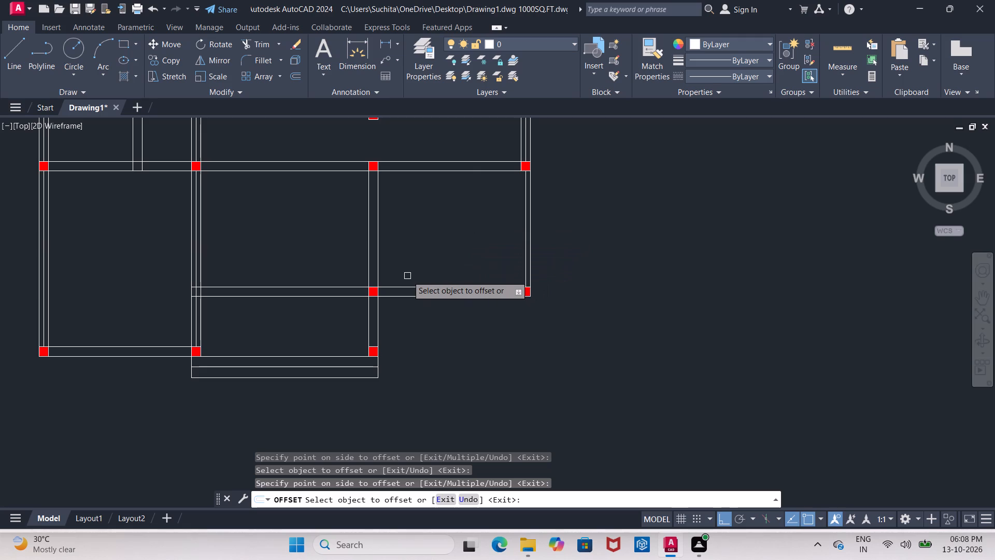
left_click(433, 284)
left_click(430, 298)
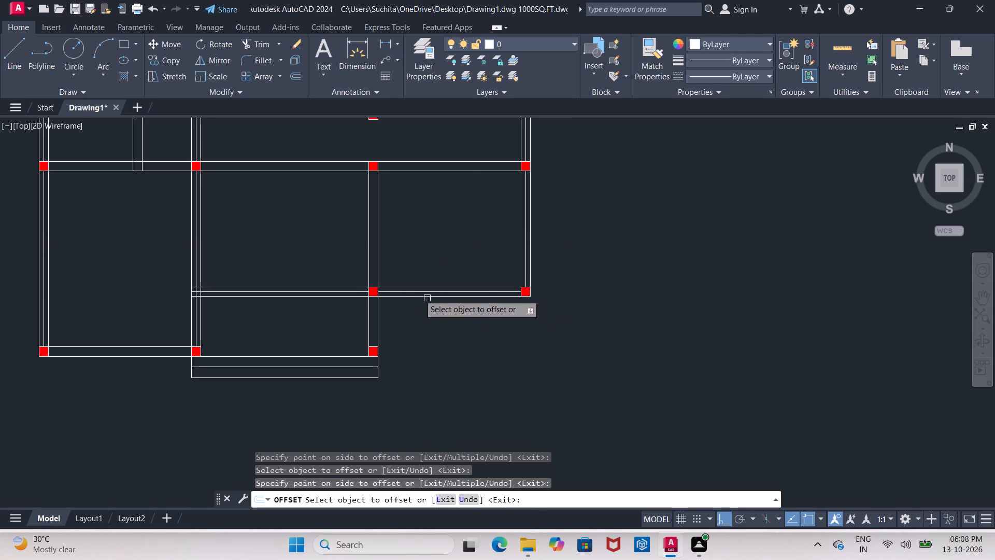
scroll(368, 239, "up", 1)
left_click(367, 238)
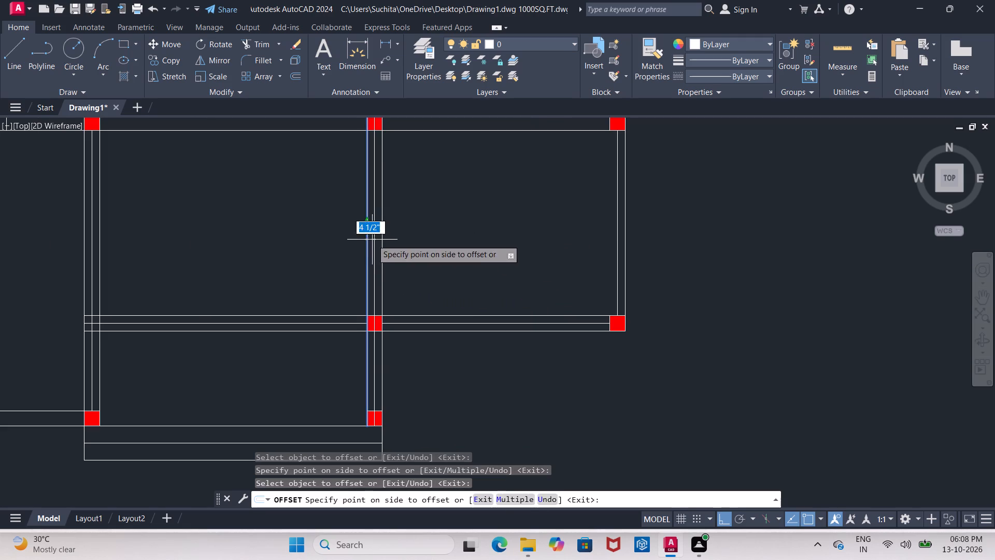
left_click(372, 240)
Offset 4.5" mid-wall lines for the long east-west interior wall and the north wall of the small west room.
middle_click_drag(339, 347, 412, 366)
scroll(412, 366, "down", 1)
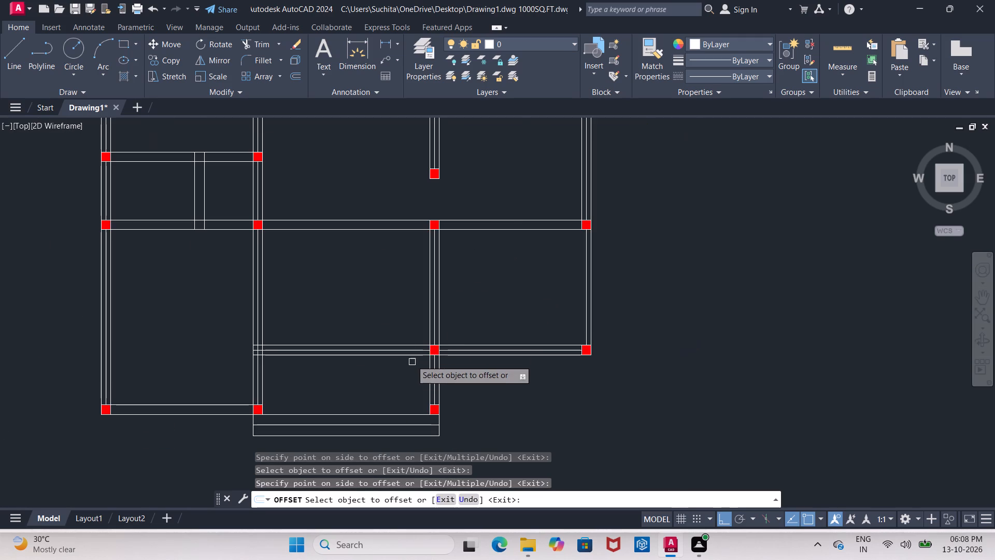
left_click(384, 222)
left_click(386, 233)
middle_click_drag(363, 289, 368, 296)
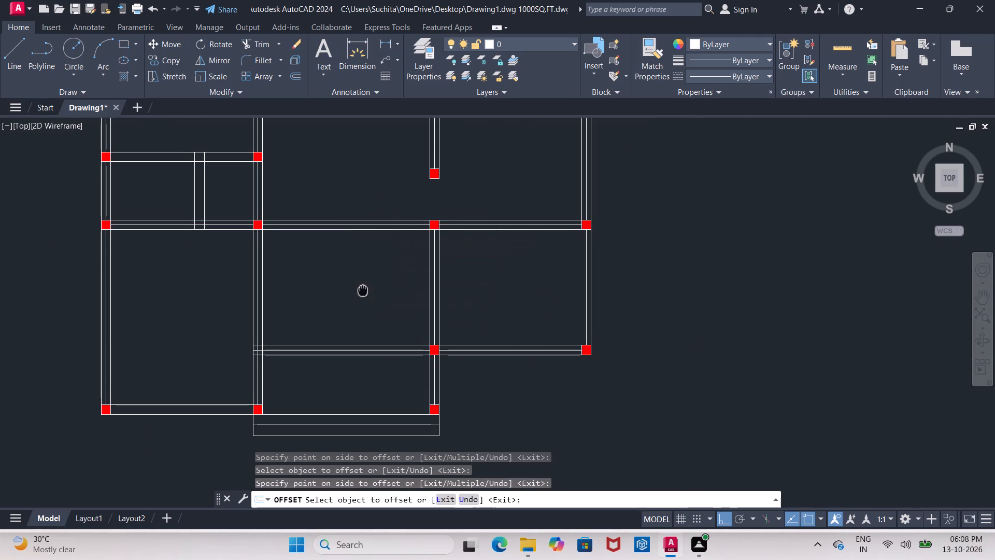
middle_click_drag(368, 296, 429, 348)
scroll(429, 348, "down", 1)
scroll(314, 263, "up", 2)
left_click(314, 258)
left_click(316, 276)
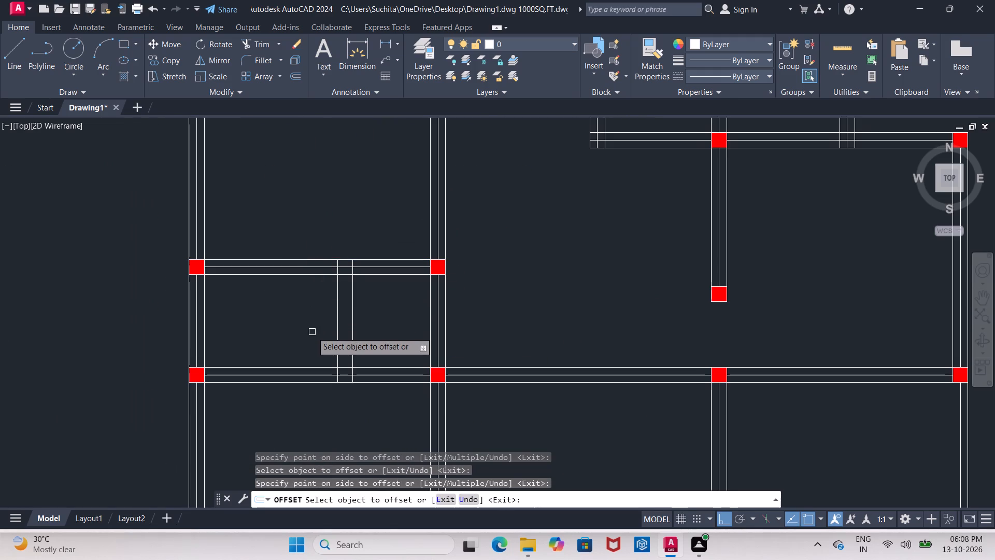
Erase the two partition wall lines dividing the small west room.
middle_click_drag(312, 330, 309, 313)
key("Escape")
left_click(337, 303)
left_click(351, 311)
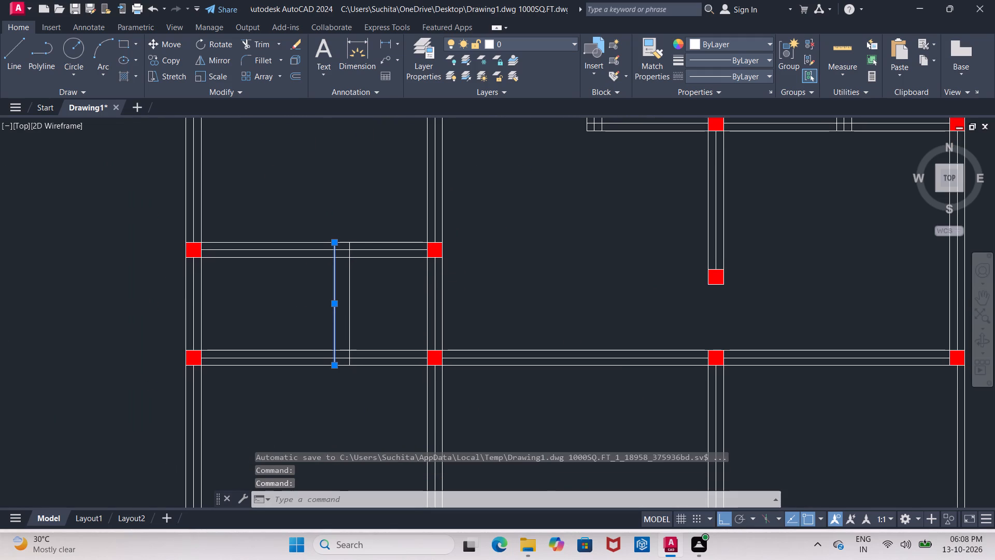
key("Delete")
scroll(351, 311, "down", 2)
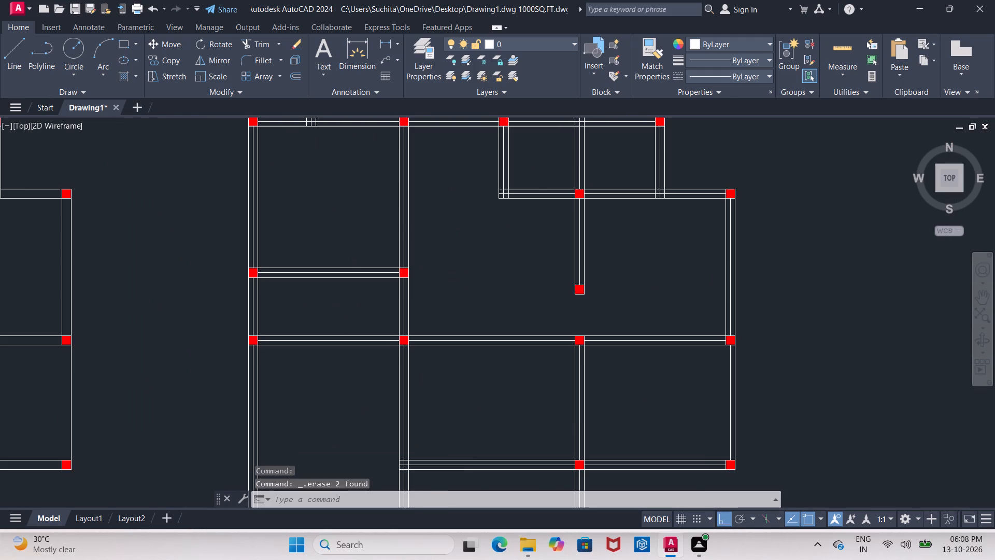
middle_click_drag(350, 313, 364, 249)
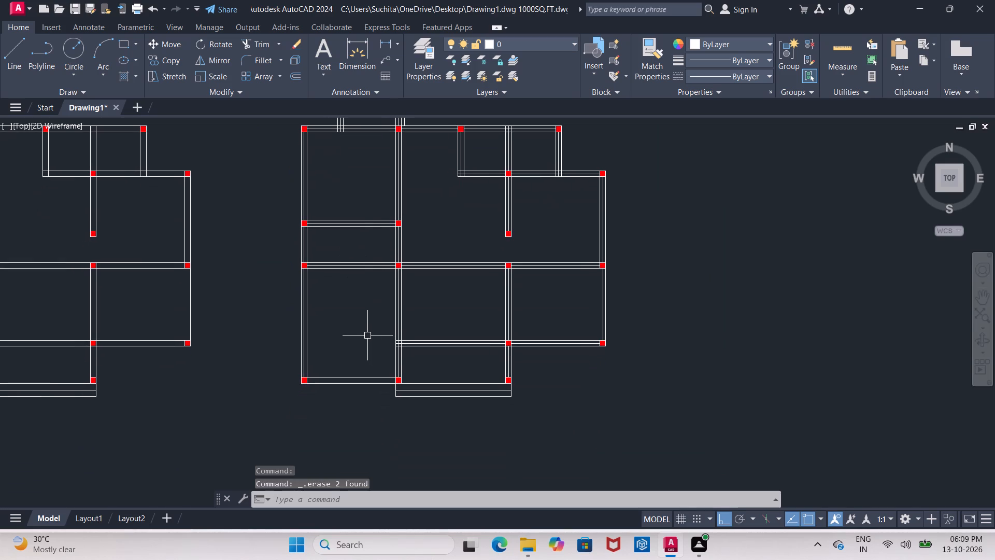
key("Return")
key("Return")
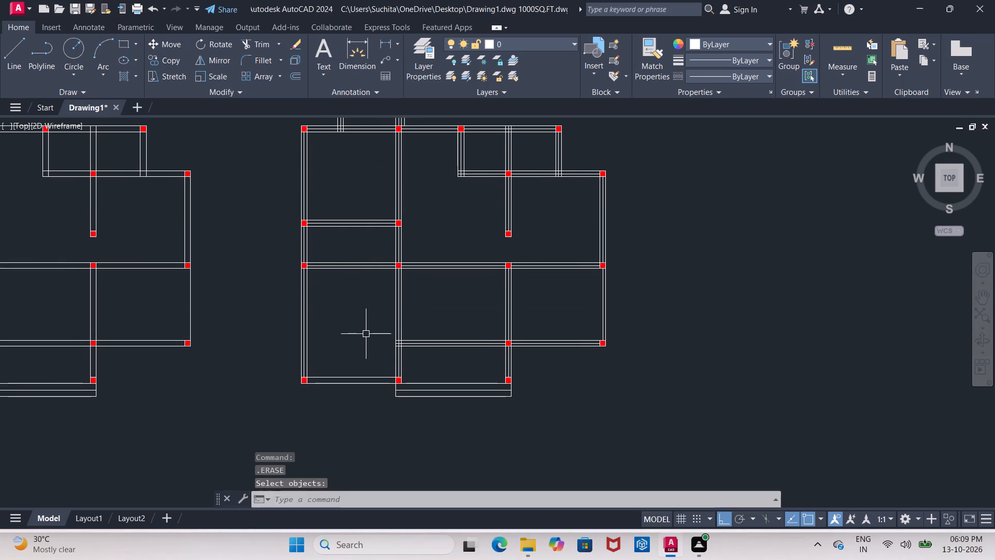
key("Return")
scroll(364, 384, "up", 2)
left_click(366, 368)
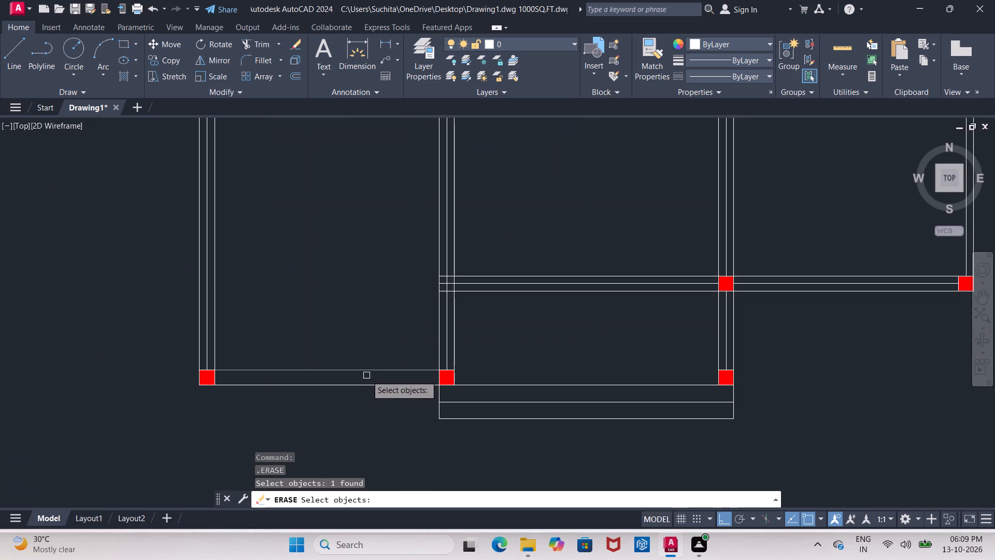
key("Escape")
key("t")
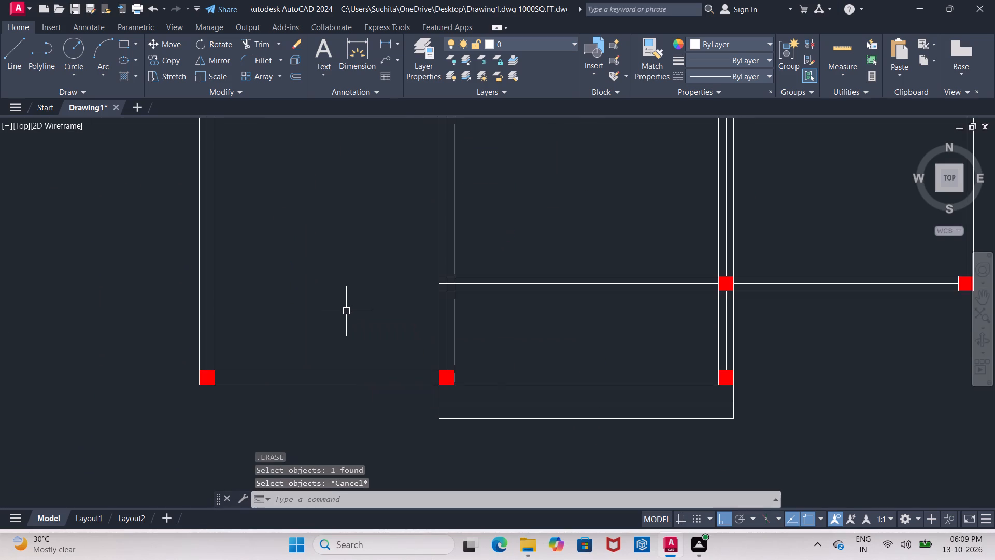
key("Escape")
Offset the inner line of the southwest room's south wall 4.5" outward to mid-wall.
key("o")
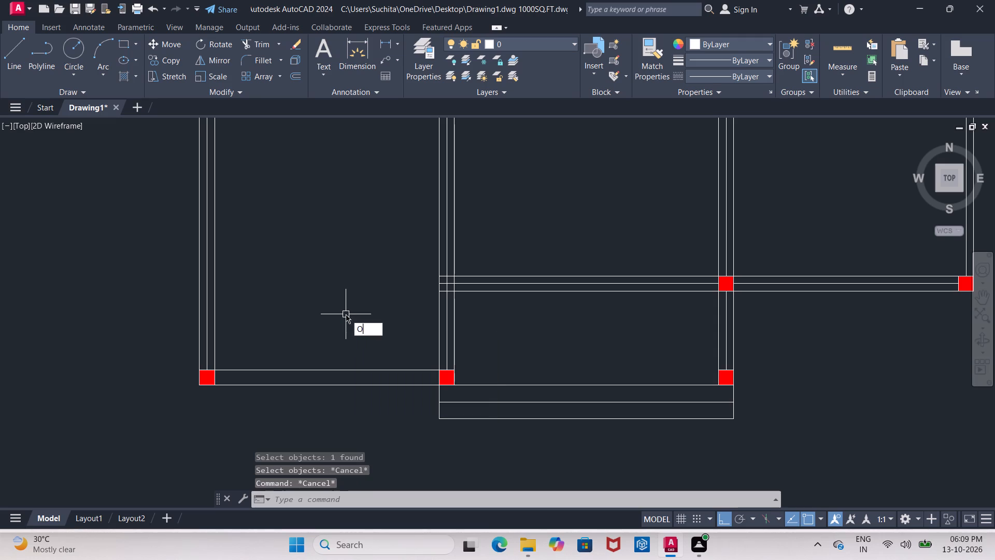
key("Return")
key("4")
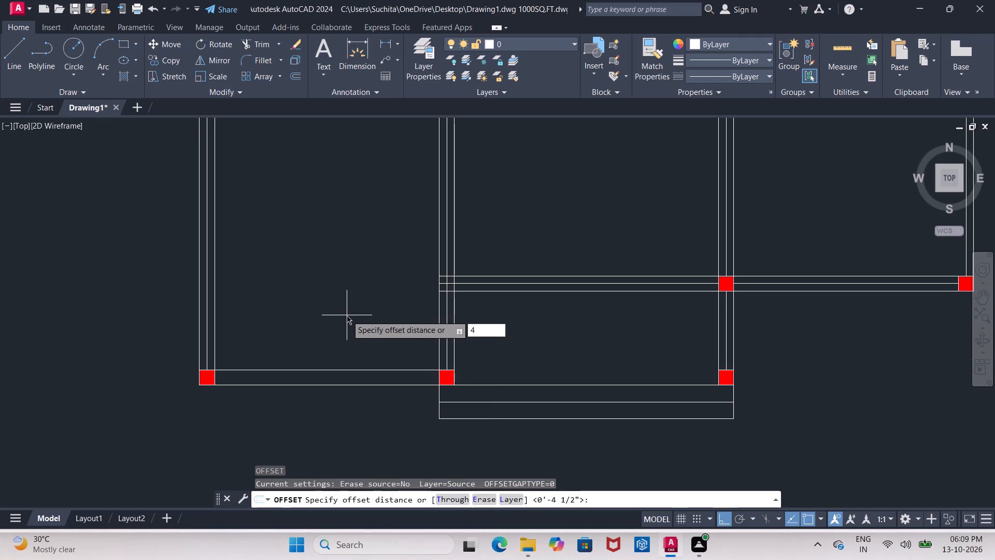
type(".5")
key("shift+quotedbl")
key("Return")
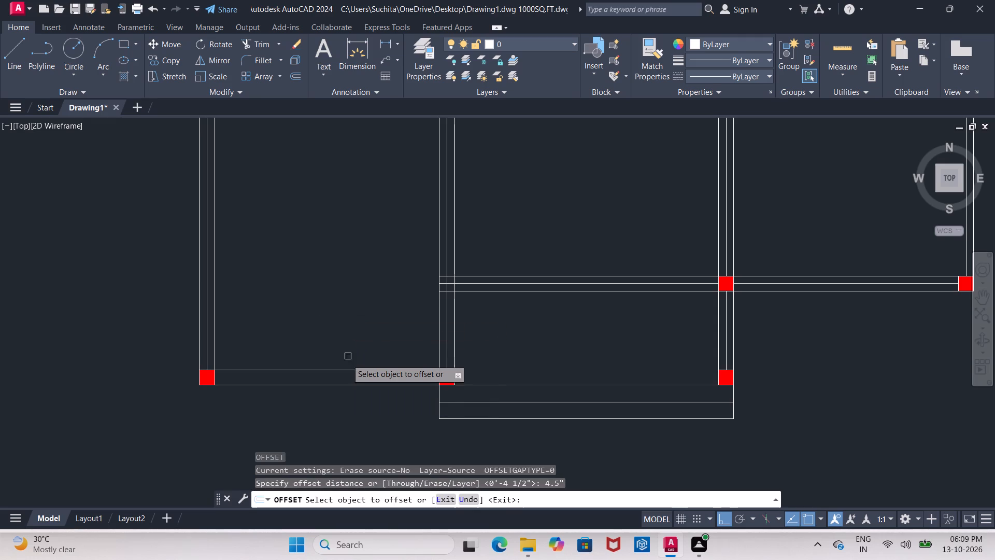
left_click(346, 368)
left_click(338, 399)
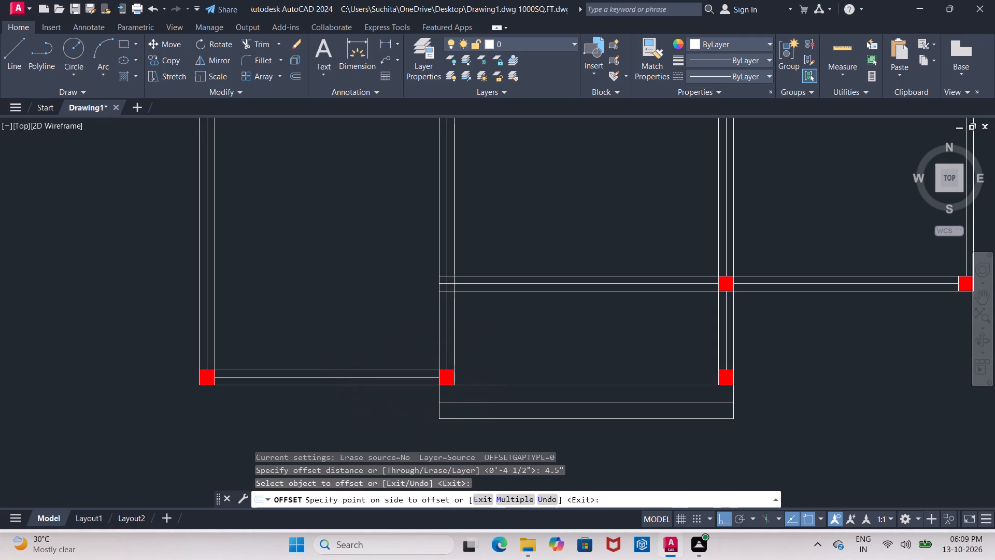
middle_click_drag(340, 404, 323, 411)
key("Escape")
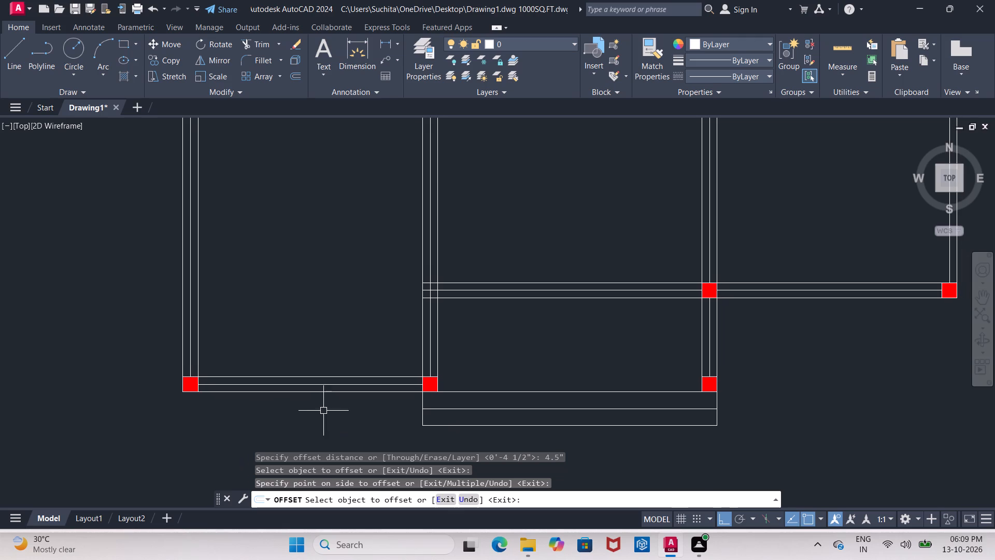
Erase the south wall's long outer line together with the two step lines and side lines south of the middle room.
left_click(503, 391)
key("Escape")
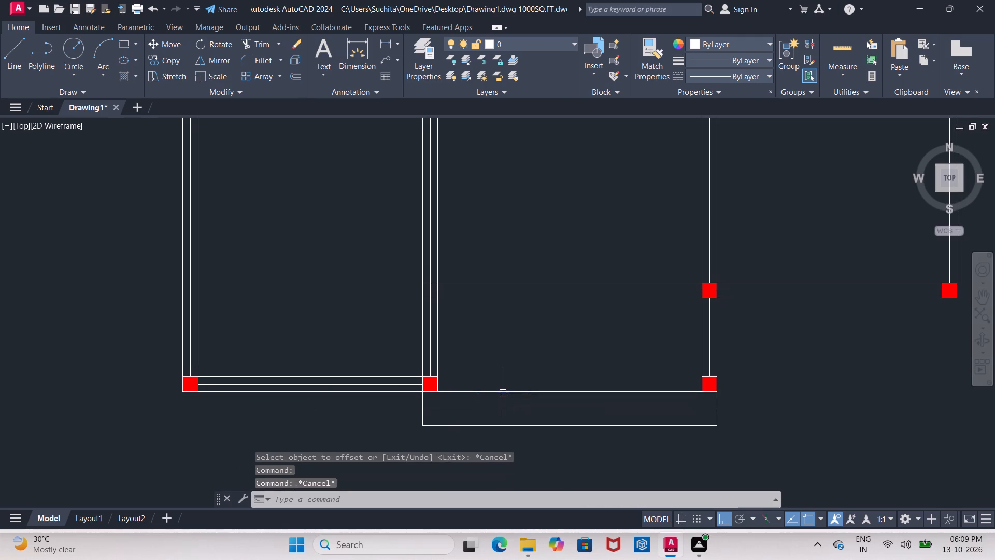
left_click(503, 390)
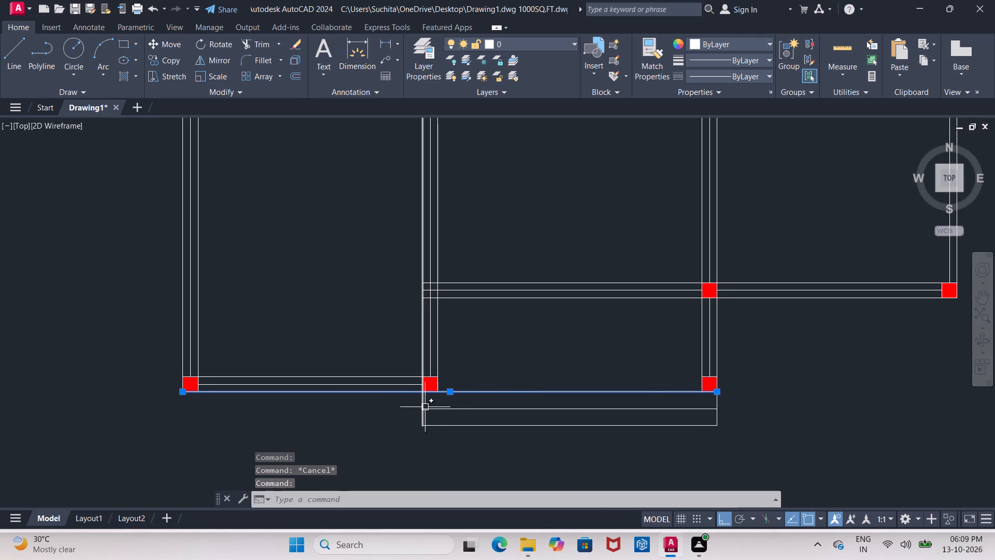
left_click(424, 406)
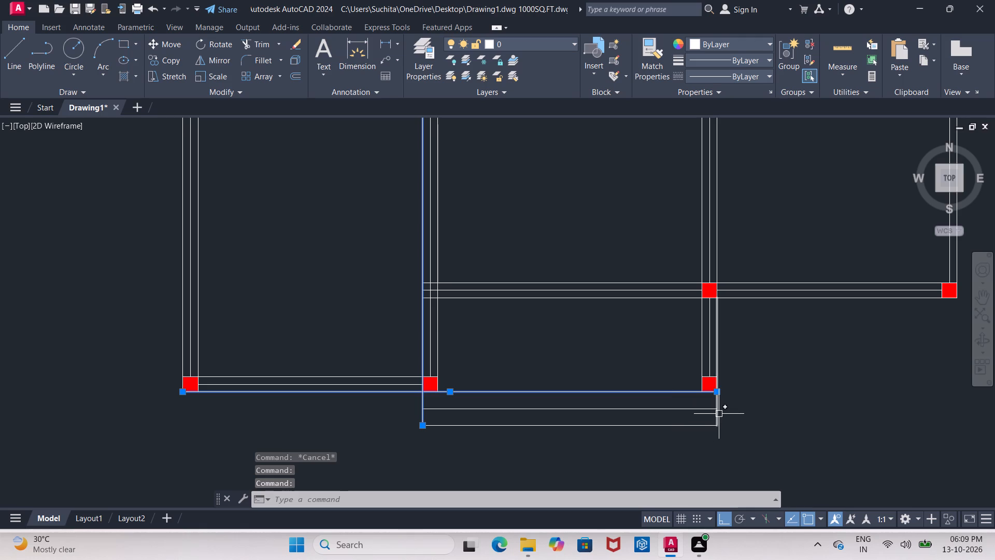
left_click(719, 414)
left_click(675, 424)
left_click(649, 408)
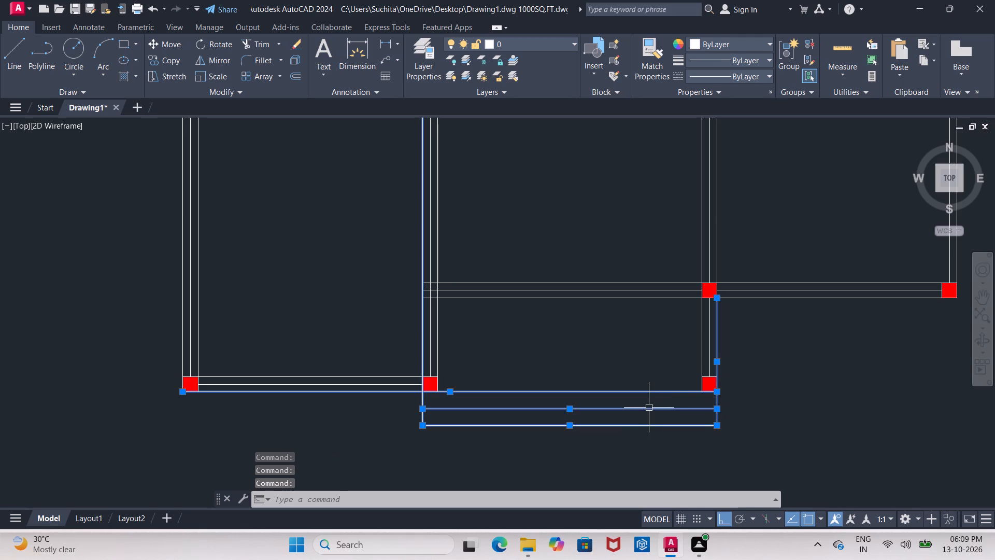
key("Delete")
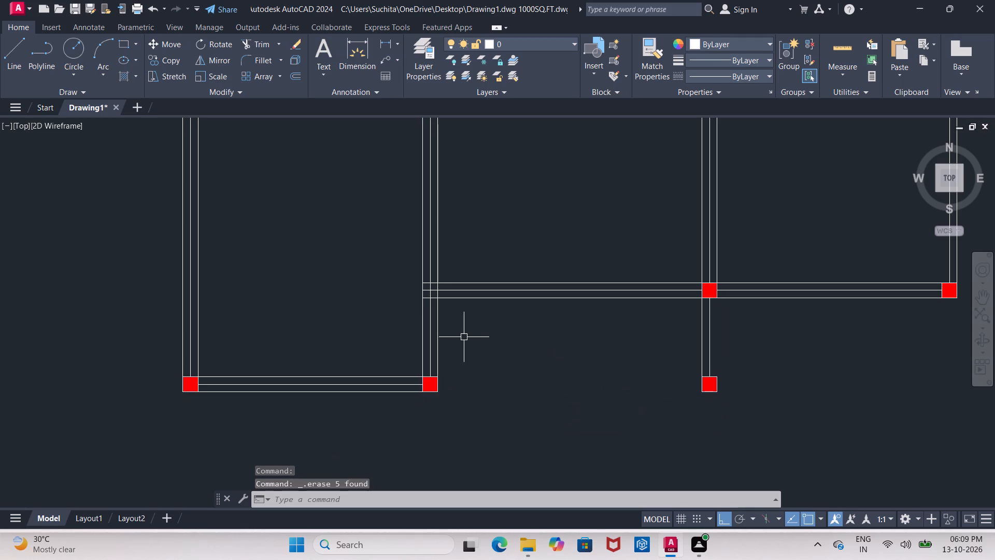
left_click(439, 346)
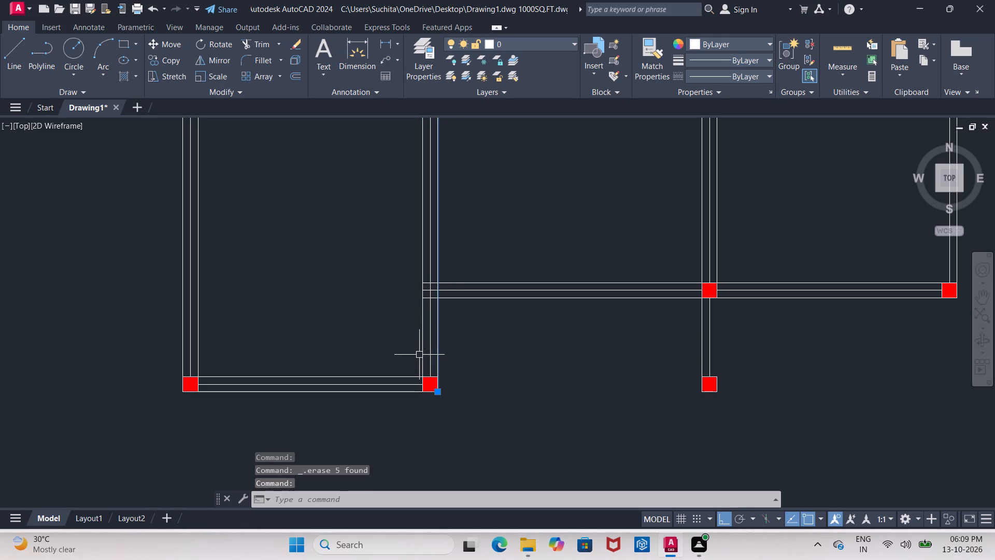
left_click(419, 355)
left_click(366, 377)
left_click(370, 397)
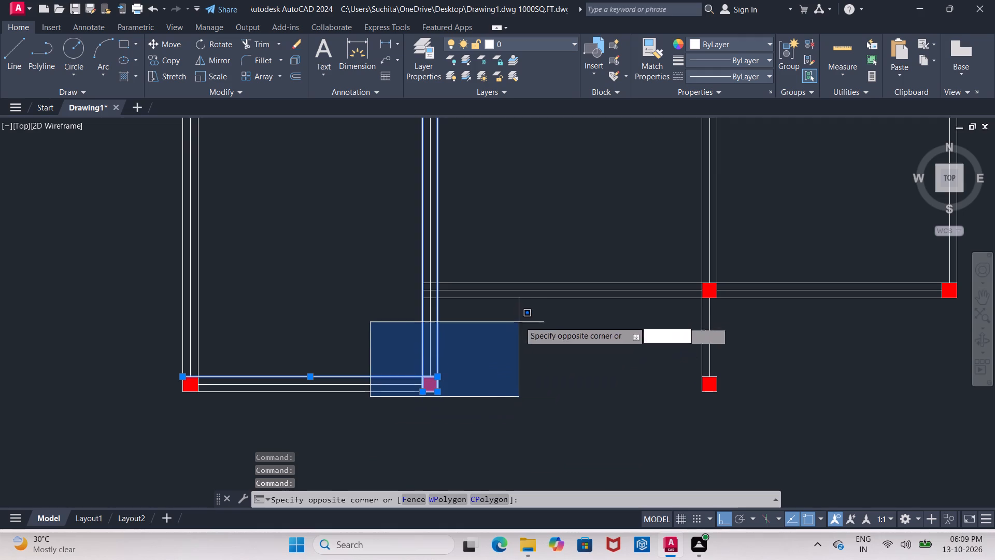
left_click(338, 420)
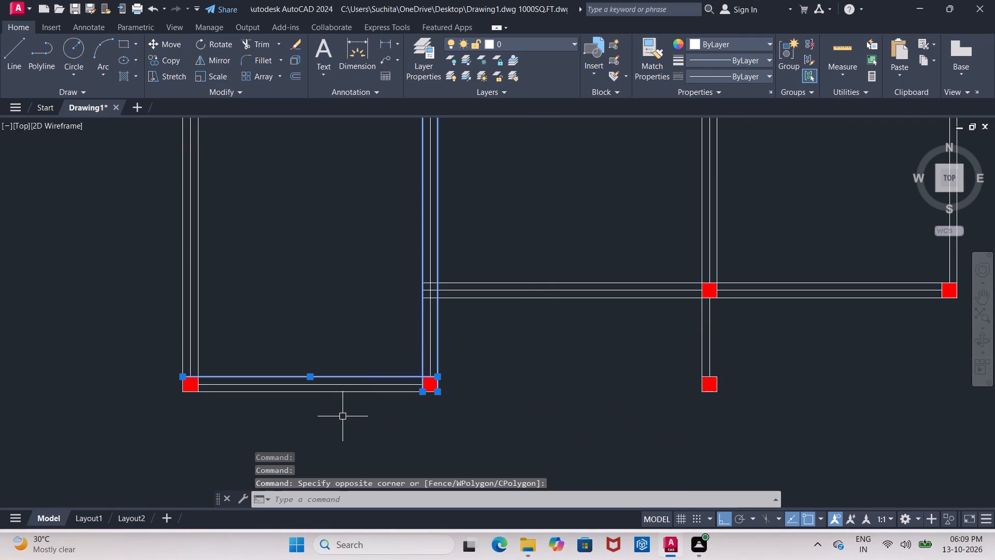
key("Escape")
Erase the face lines of the southwest room's east and south walls and of the south wall across the middle and southeast rooms.
left_click(440, 344)
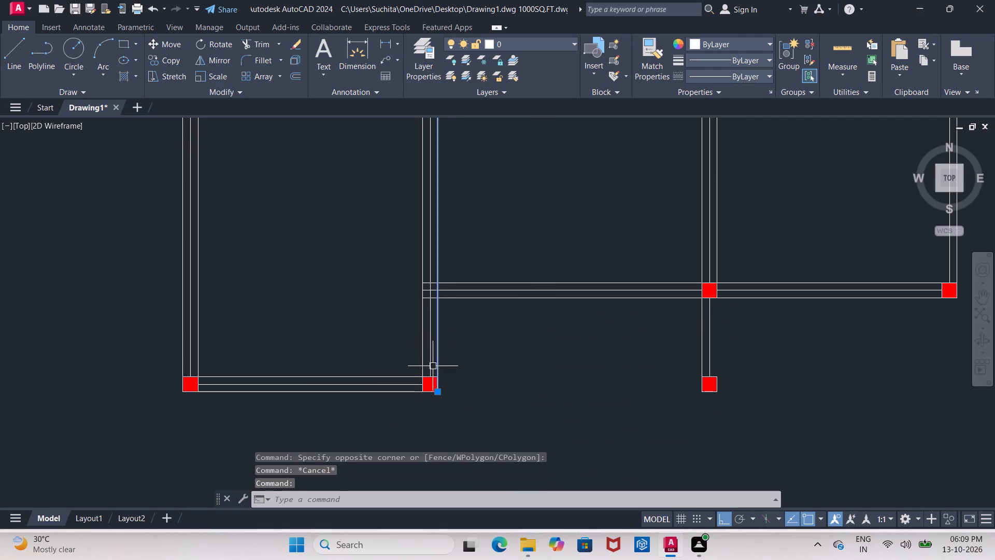
left_click(422, 357)
left_click(336, 395)
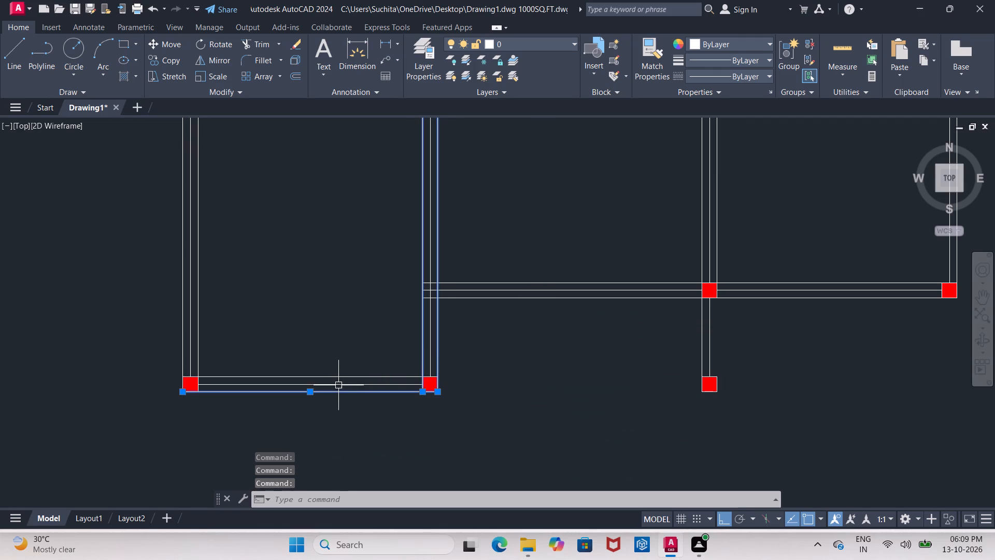
left_click(338, 375)
left_click(581, 300)
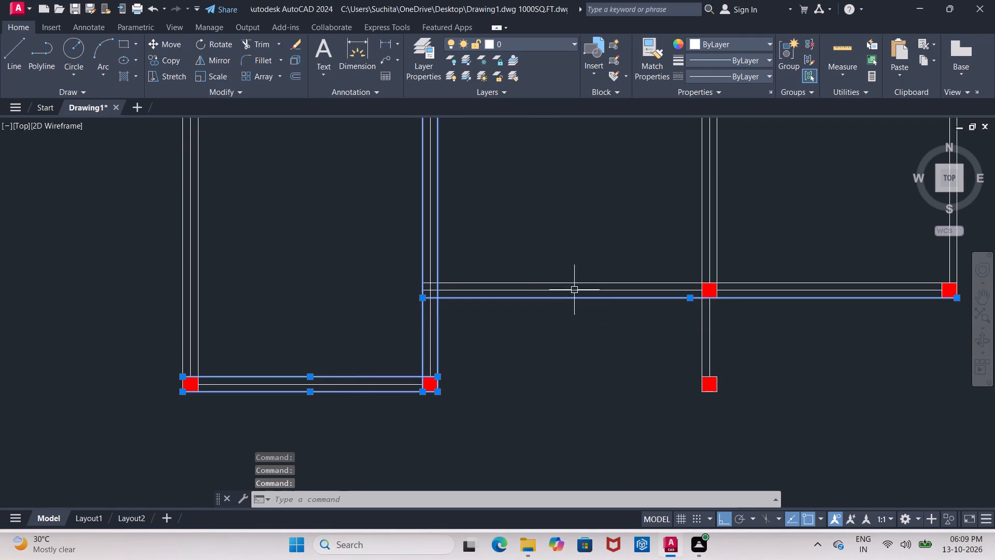
left_click(571, 279)
left_click(573, 282)
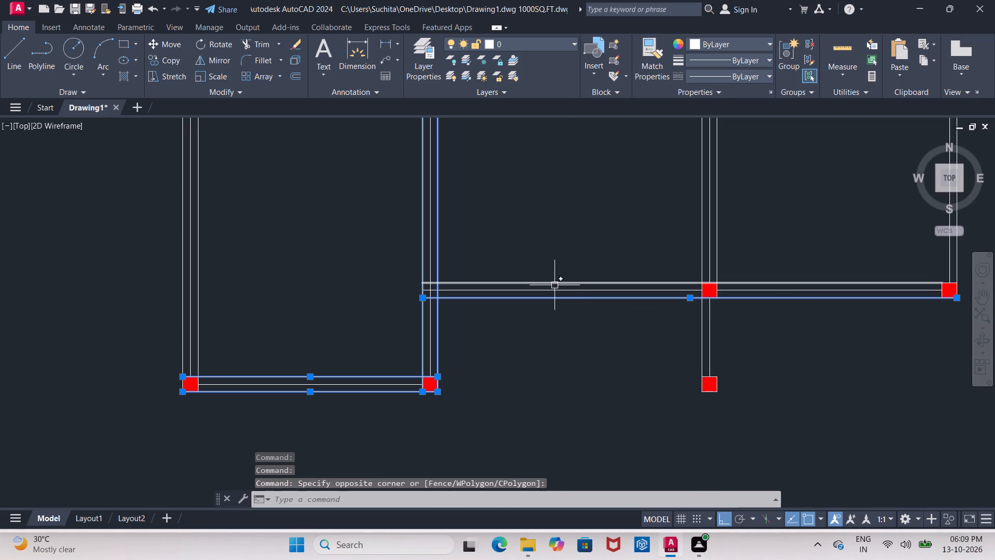
left_click(555, 285)
key("Delete")
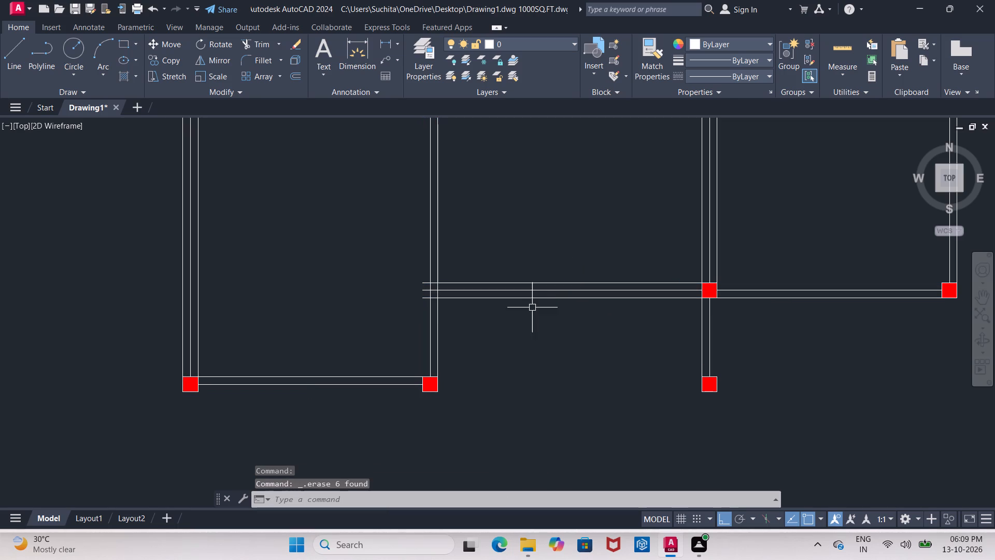
Erase the inner and outer face lines of the southwest room's west wall, including the overlapping duplicates, keeping the centerline.
scroll(198, 337, "up", 1)
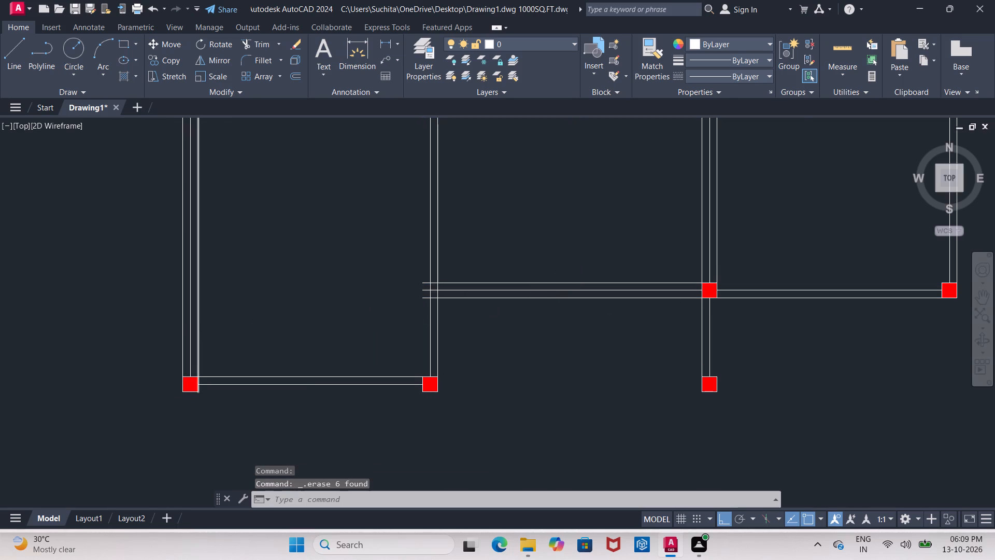
scroll(198, 337, "up", 1)
left_click(193, 344)
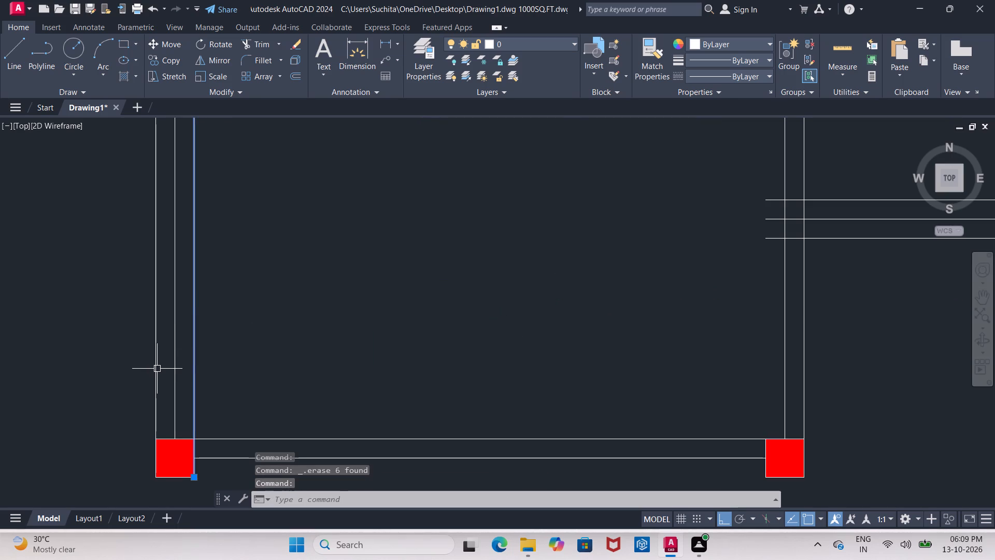
left_click(157, 369)
key("Delete")
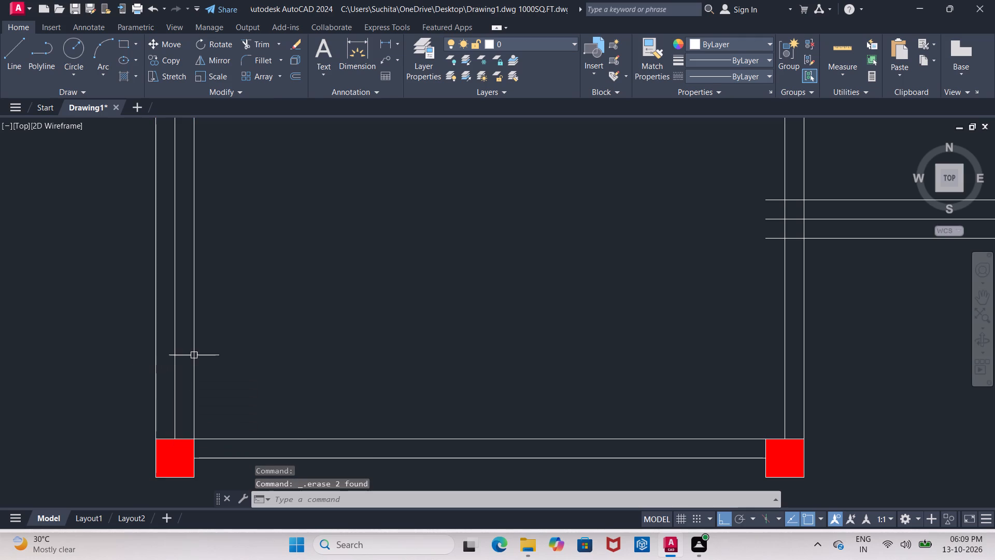
left_click(196, 353)
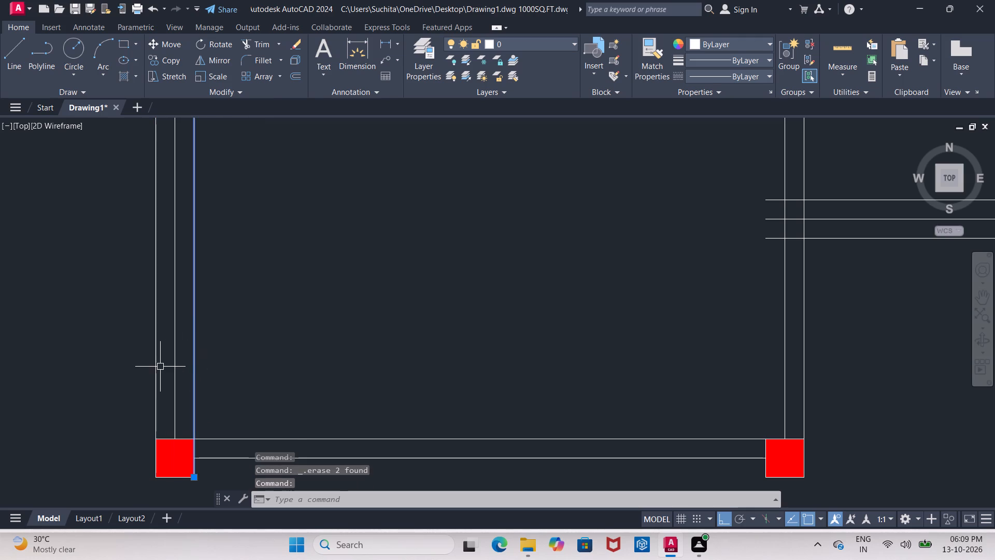
left_click(154, 369)
key("Delete")
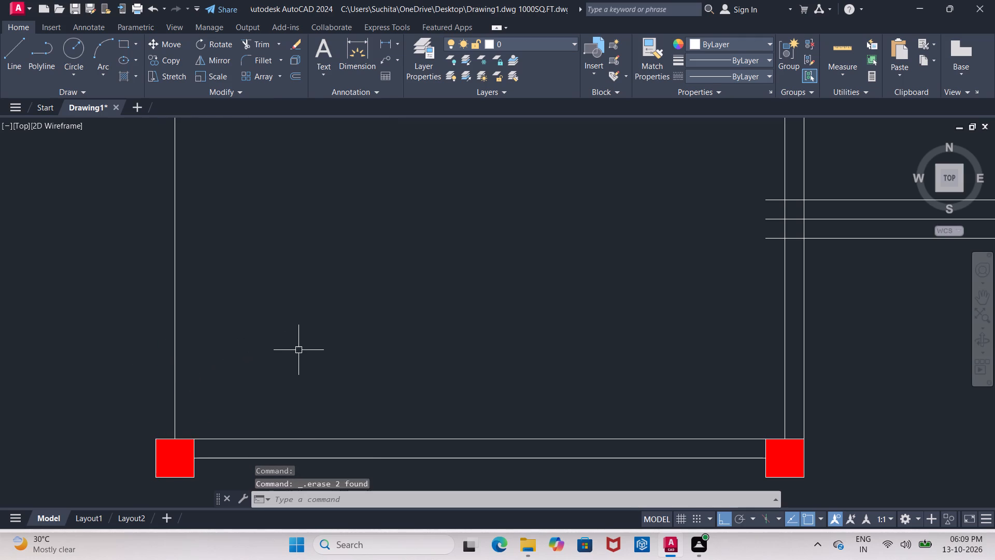
Erase the leftover inner face line of the southwest room's south wall and the outer face line of its east wall.
scroll(317, 347, "down", 3)
scroll(398, 349, "up", 3)
middle_click_drag(411, 361, 424, 343)
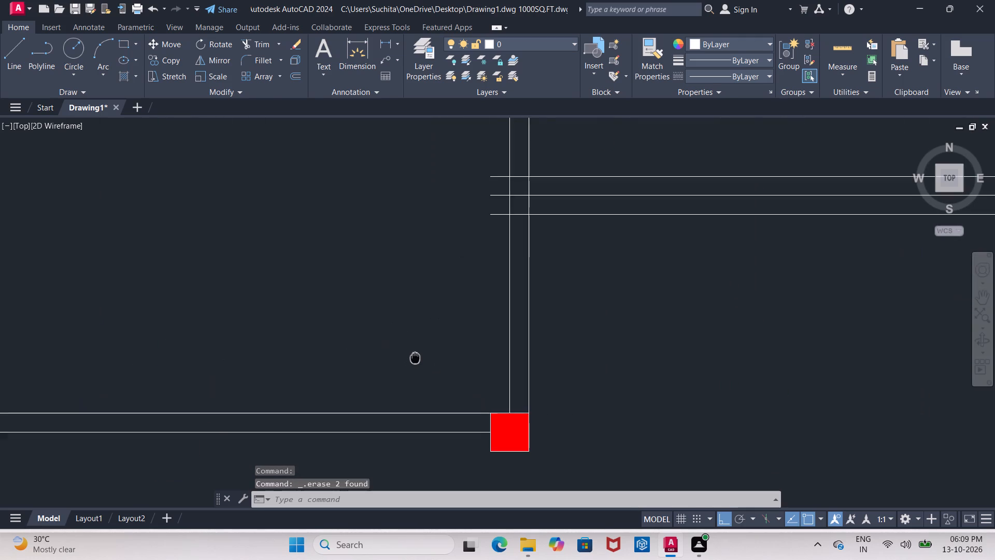
middle_click_drag(424, 343, 463, 288)
left_click(418, 342)
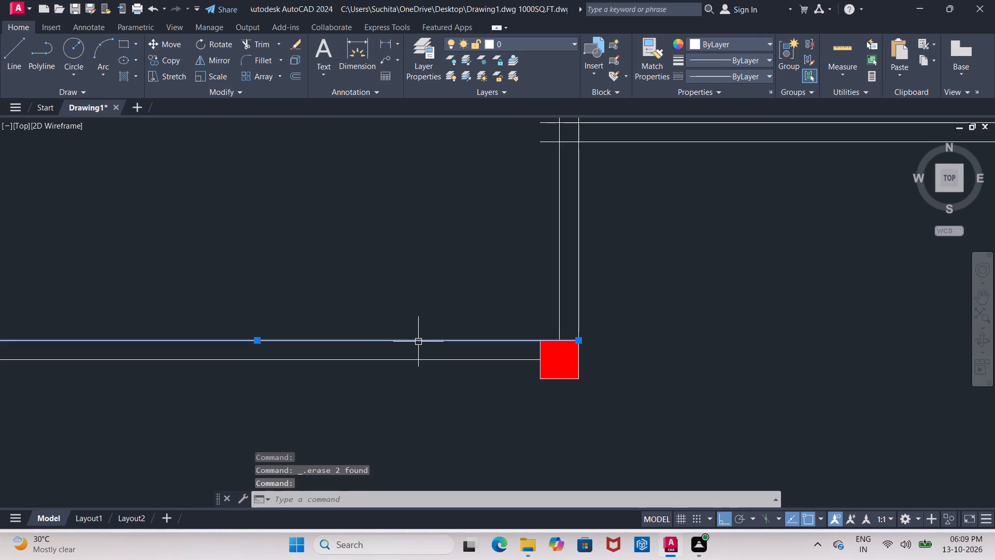
key("Delete")
middle_click_drag(508, 327, 286, 354)
scroll(286, 354, "down", 1)
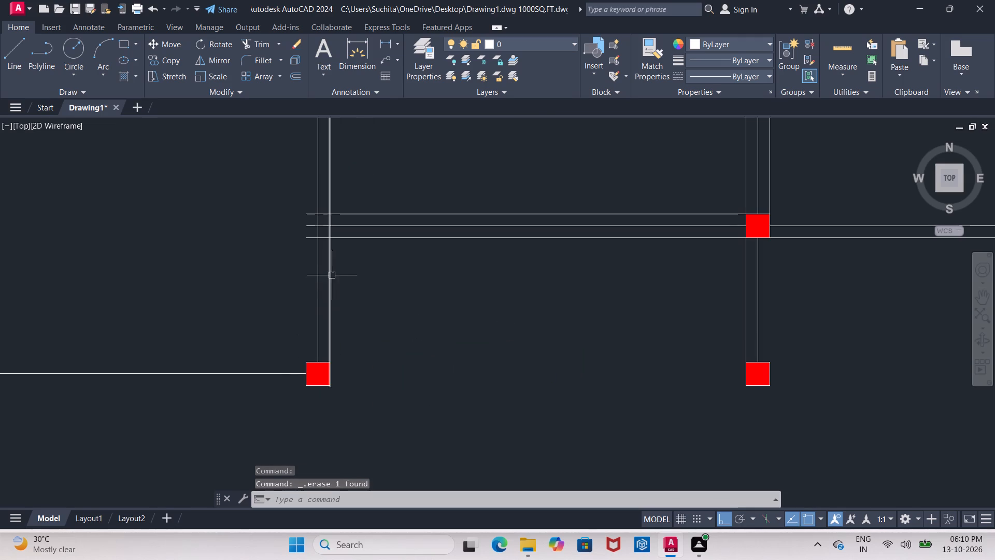
left_click(330, 282)
key("Delete")
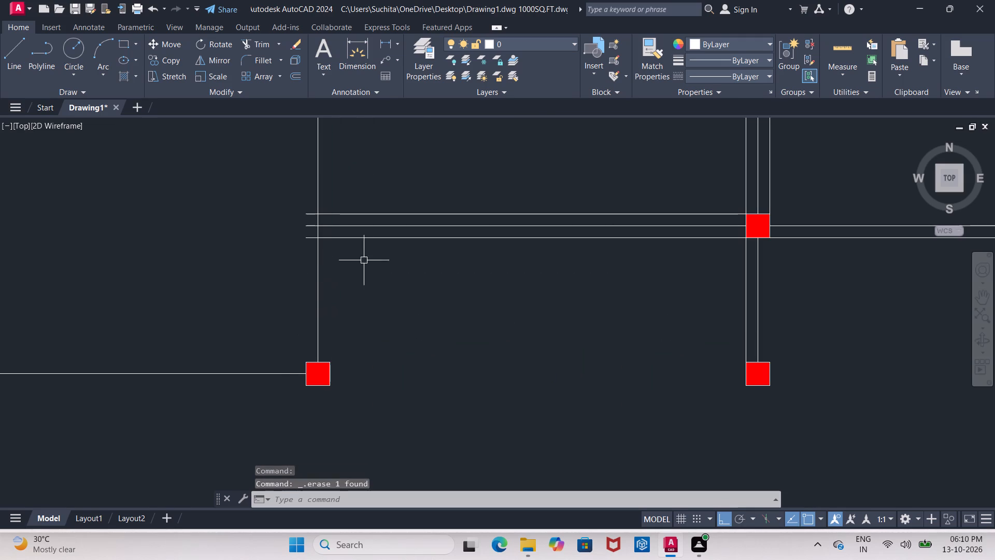
Erase the two face lines of the middle room's south wall and the long west face line running down to the southern column.
left_click(420, 215)
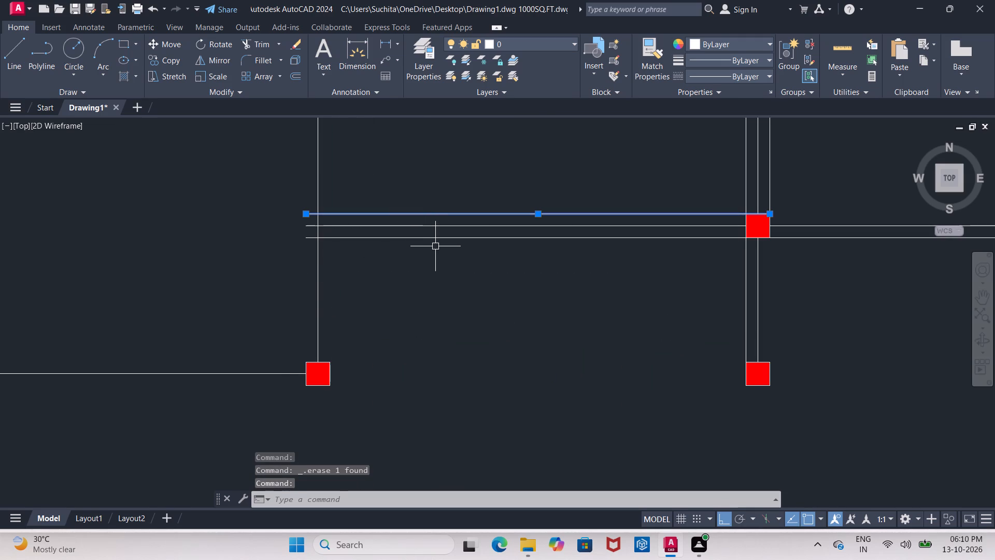
left_click(436, 239)
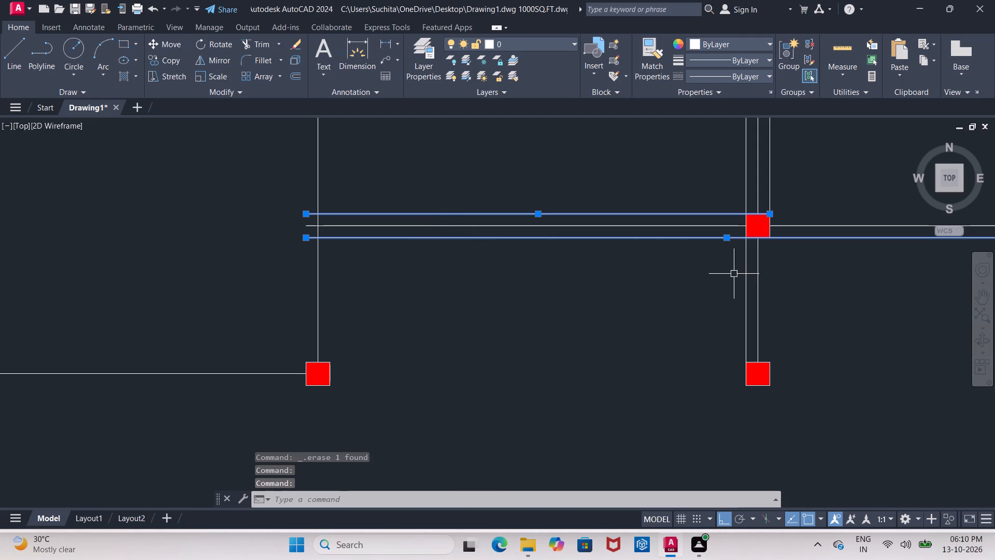
left_click(746, 288)
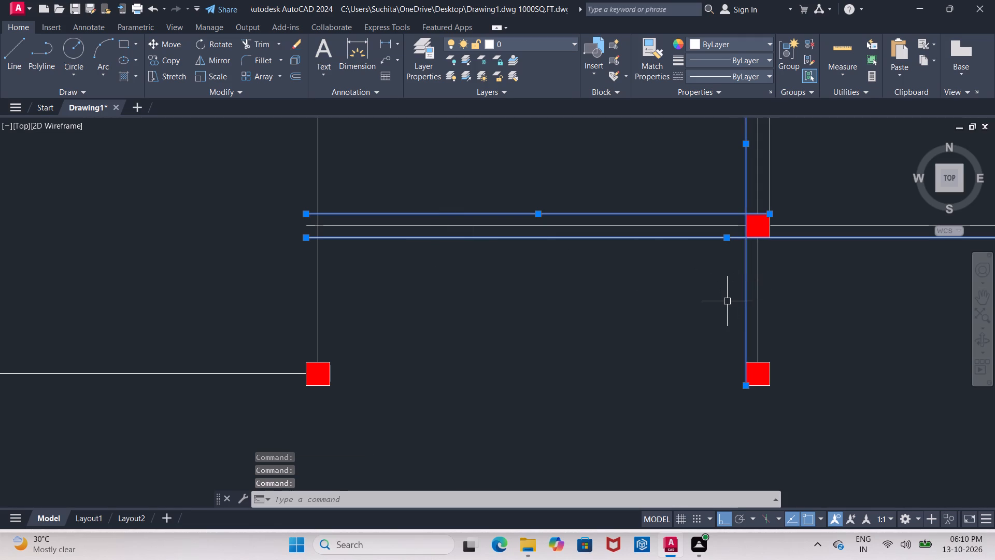
key("Delete")
Erase both face lines of the wall between the middle and southeast rooms and those of the long east-west interior wall.
scroll(727, 302, "down", 2)
middle_click_drag(727, 302, 343, 355)
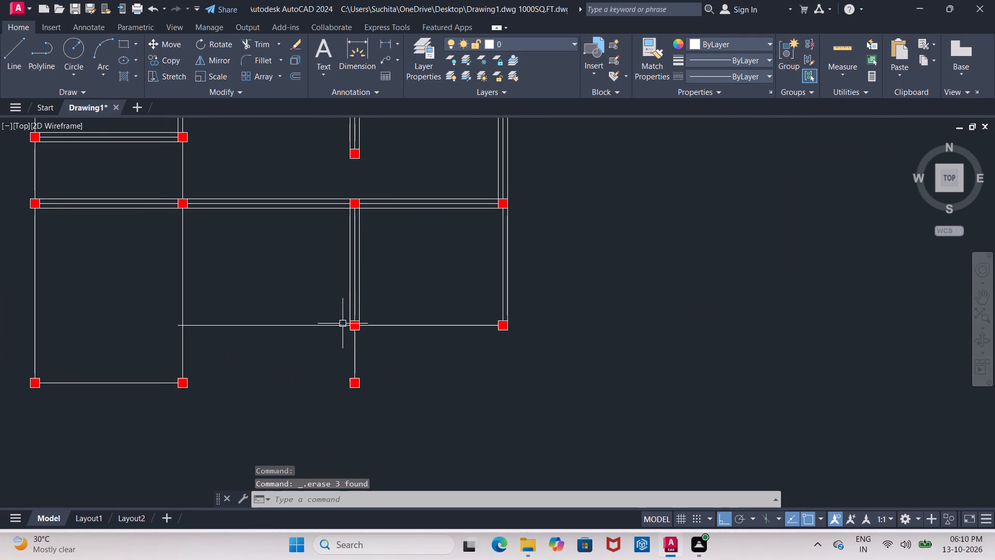
scroll(352, 292, "up", 1)
left_click(344, 295)
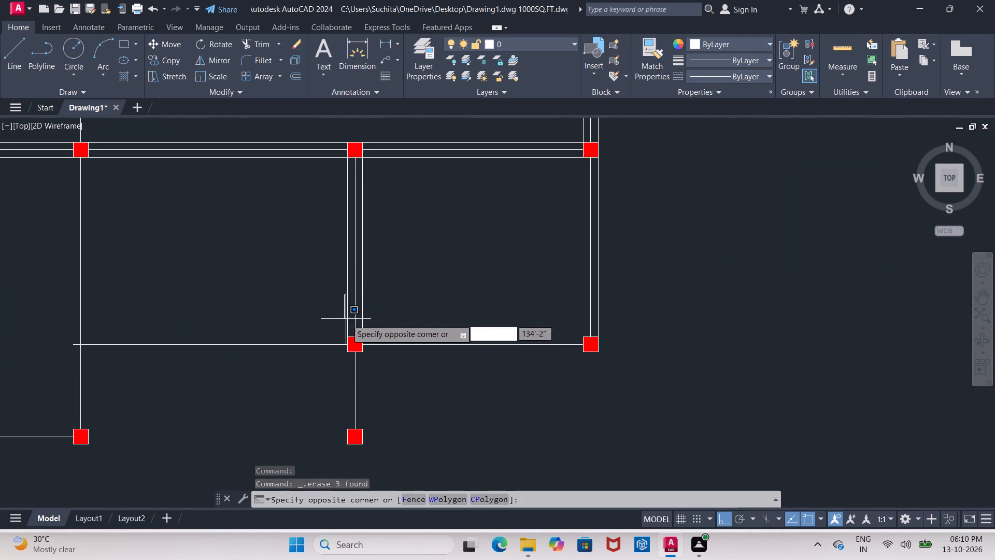
left_click(345, 306)
left_click(346, 301)
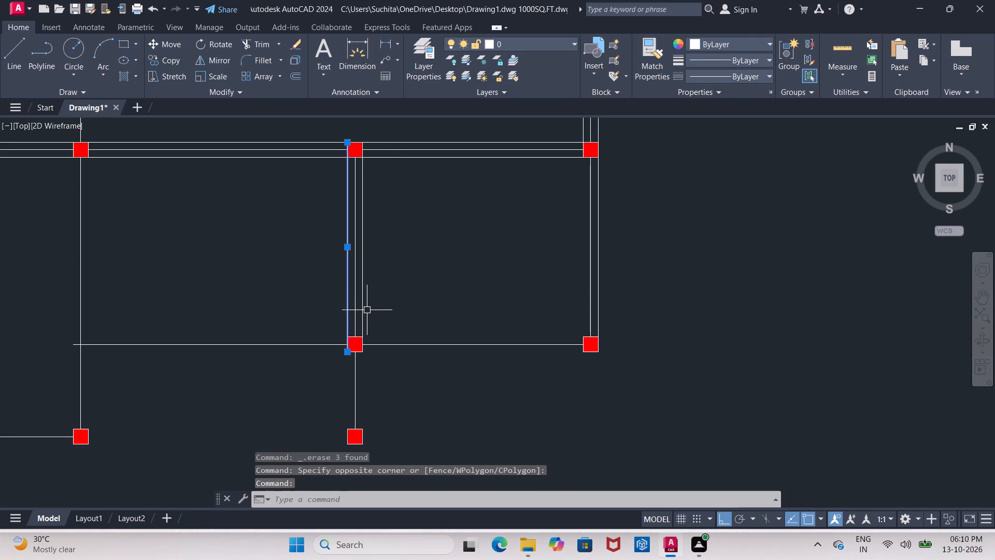
left_click(367, 310)
left_click(360, 317)
middle_click_drag(385, 269, 385, 279)
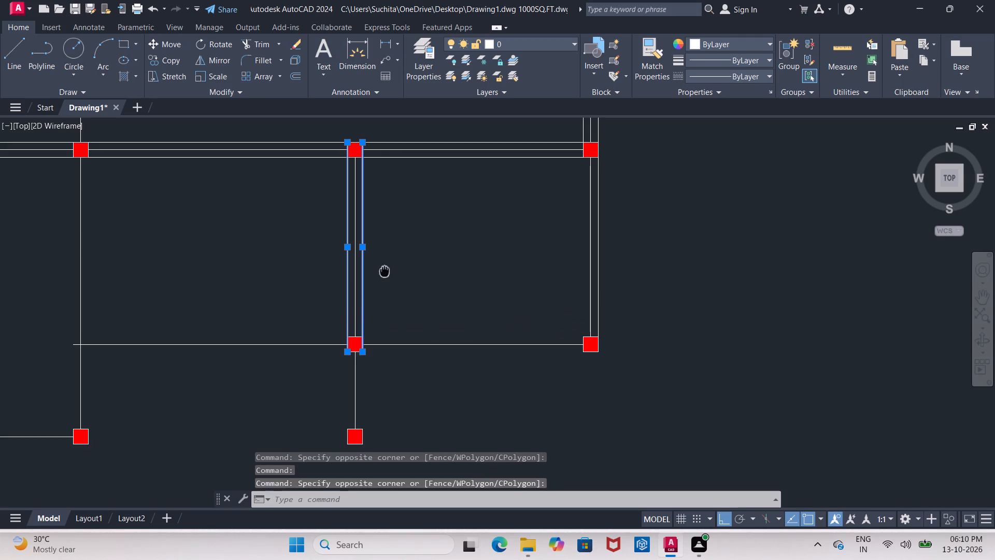
middle_click_drag(385, 279, 382, 359)
left_click(395, 250)
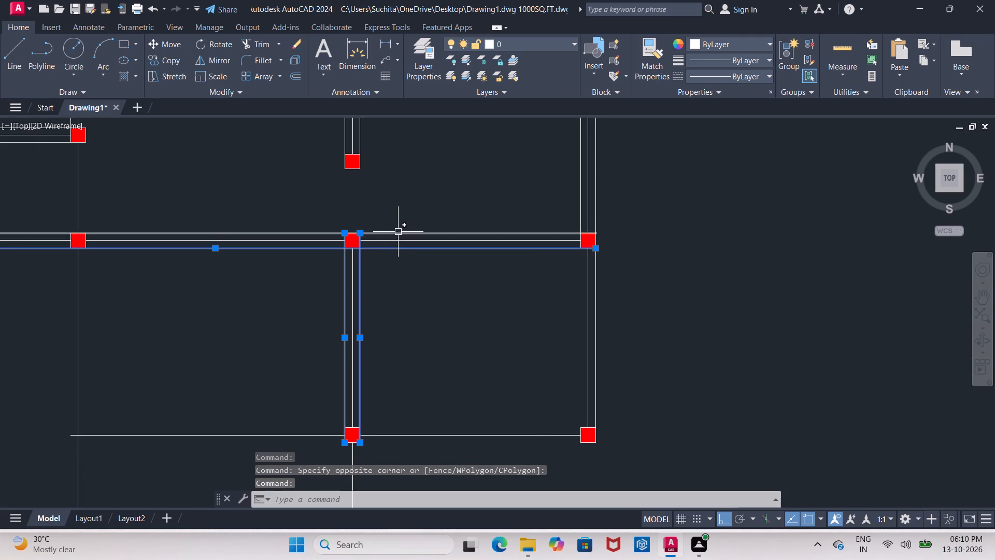
left_click(398, 232)
key("Delete")
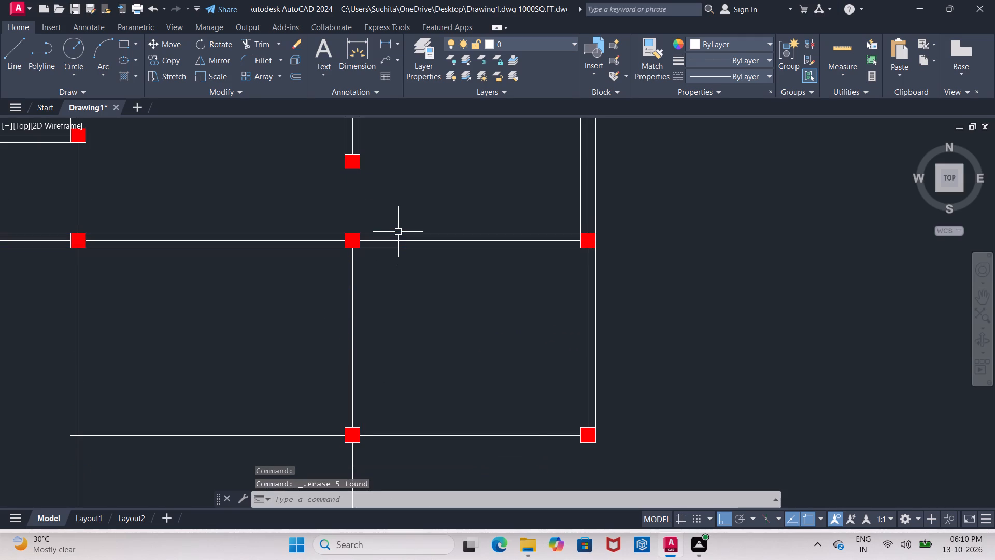
Erase the remaining duplicate face lines of the long east-west interior wall, including the short segment north of the southwest room.
left_click(402, 230)
left_click(402, 230)
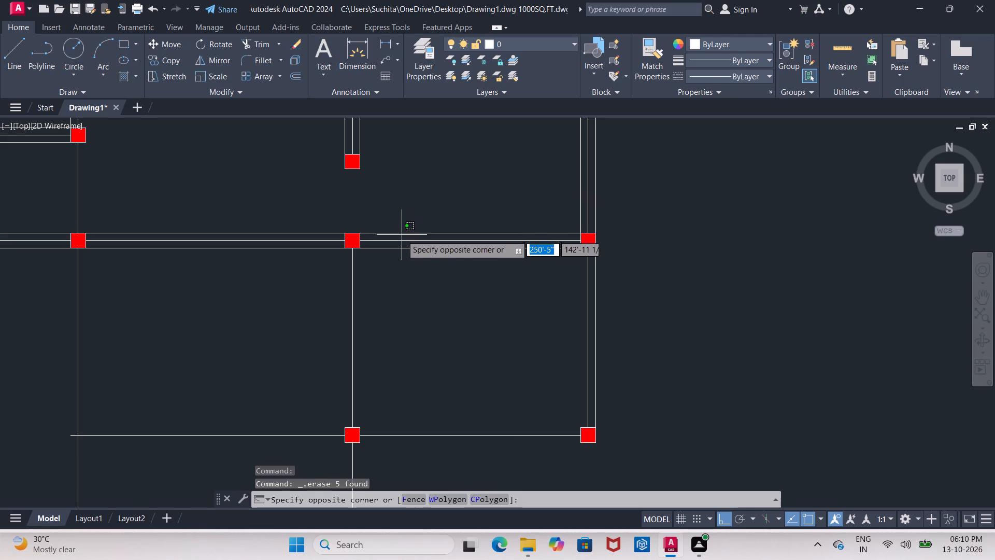
left_click(402, 235)
left_click(411, 247)
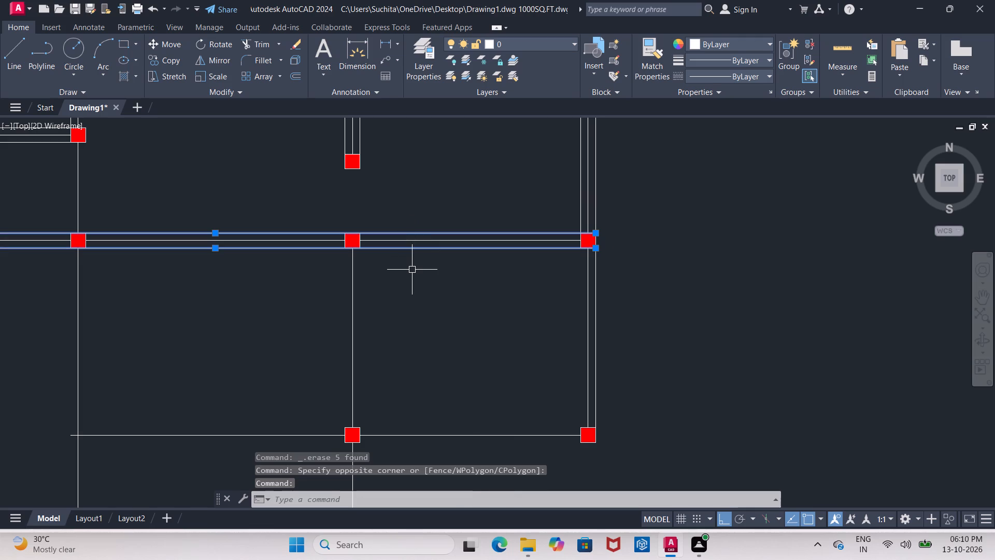
key("Delete")
scroll(418, 273, "down", 1)
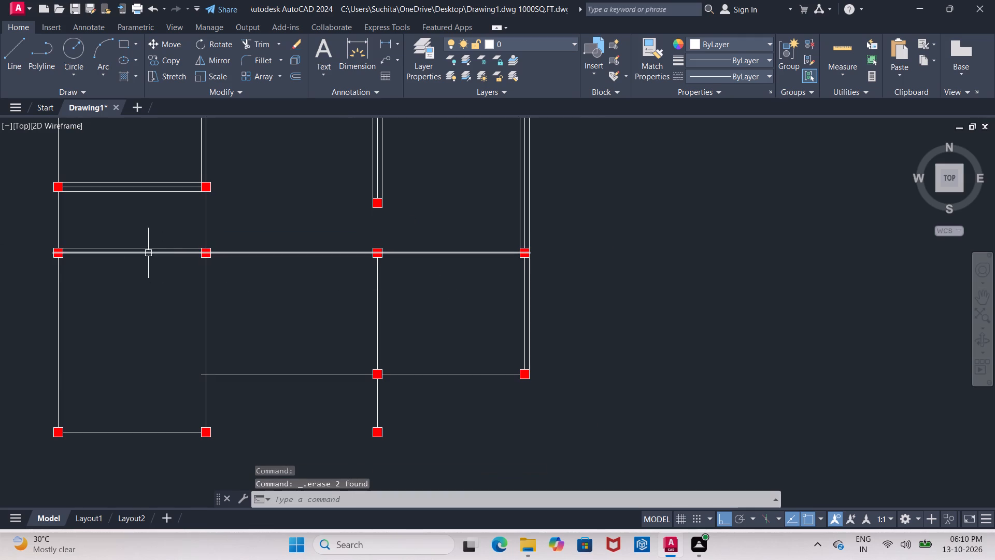
left_click(148, 246)
key("Delete")
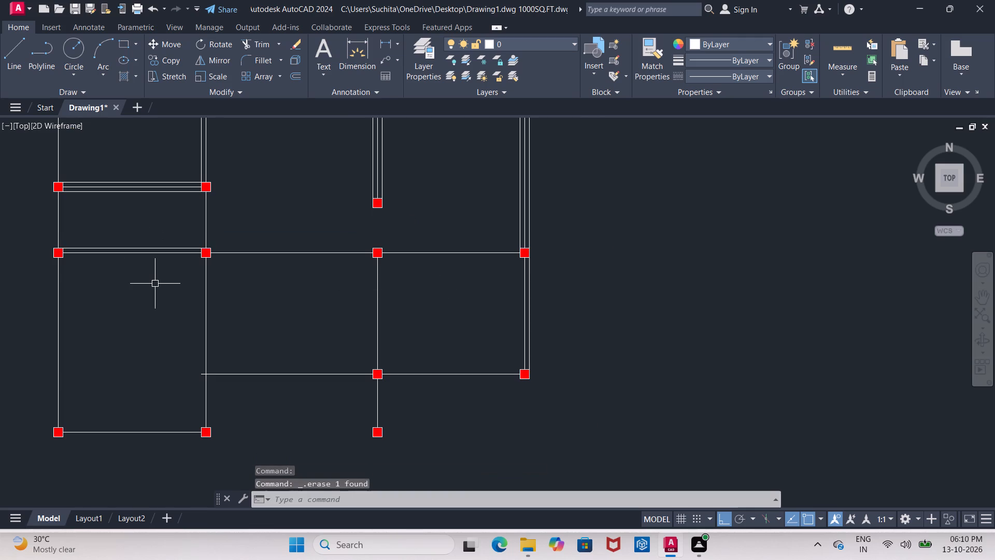
middle_click_drag(155, 282, 194, 358)
scroll(194, 341, "up", 1)
left_click(195, 314)
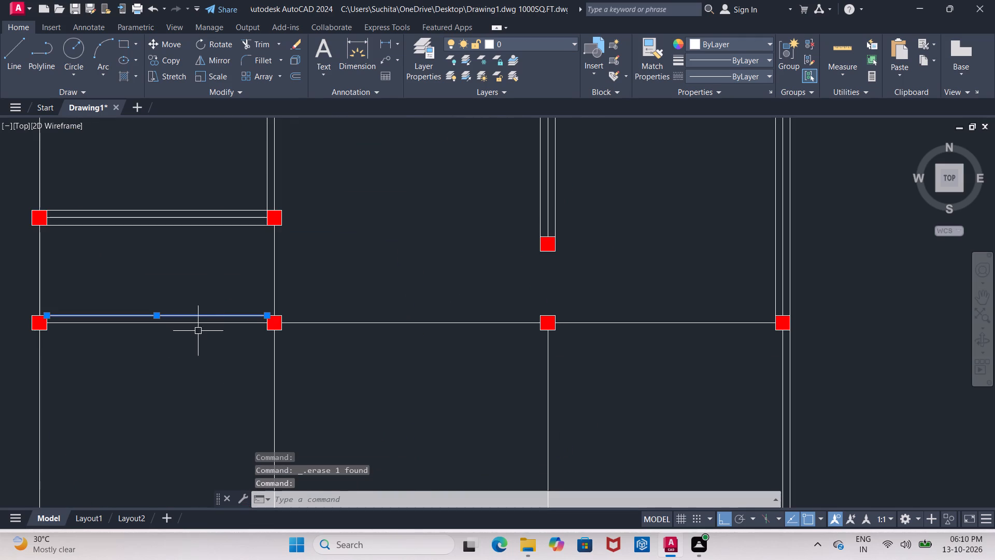
key("Delete")
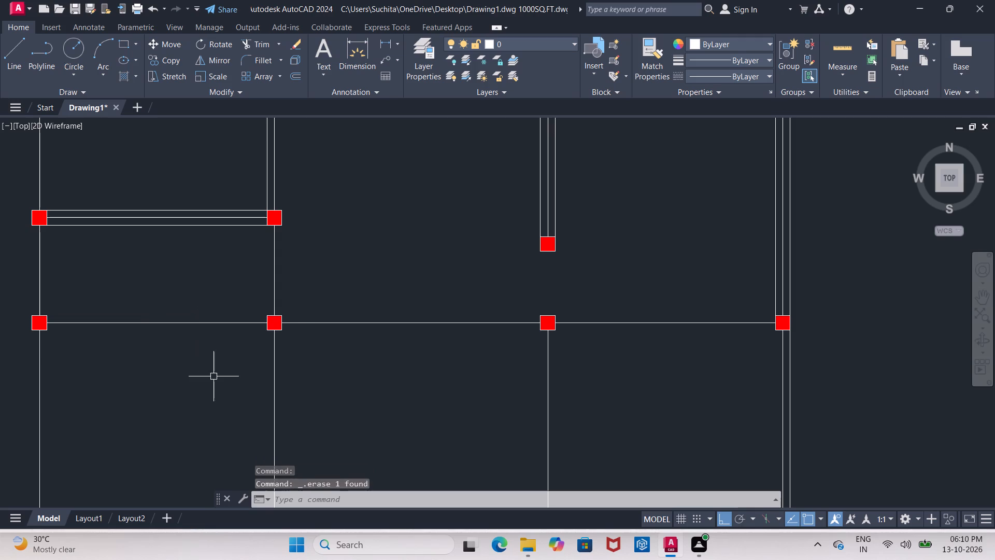
Erase the upper and lower face lines of the small west room's north wall, including their duplicates, leaving the centerline.
left_click(164, 227)
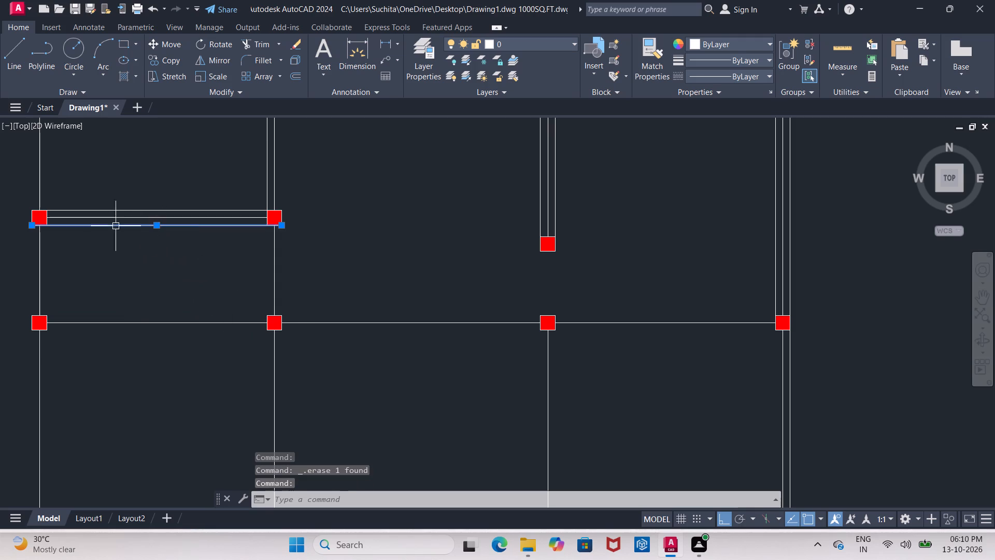
left_click(129, 208)
key("Delete")
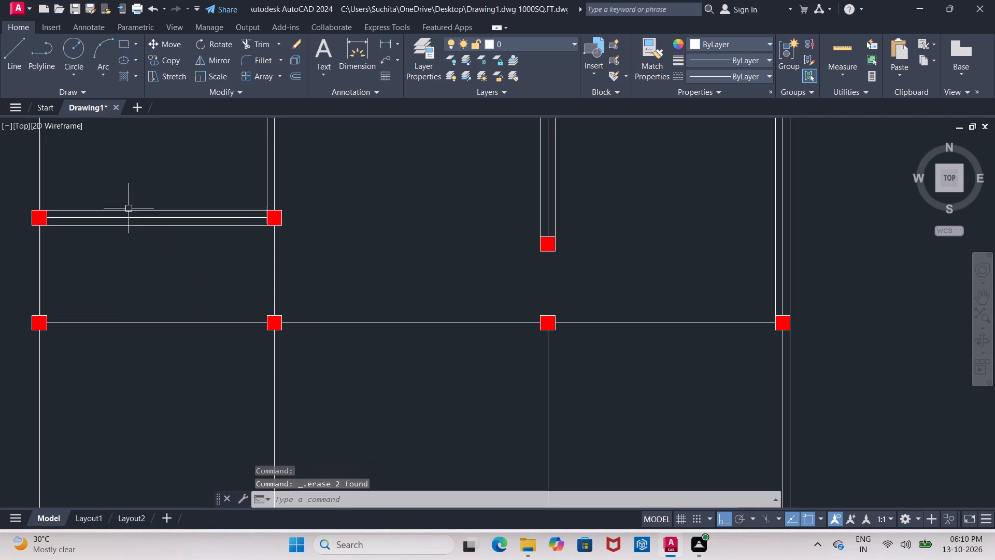
left_click(138, 208)
left_click(144, 226)
key("Delete")
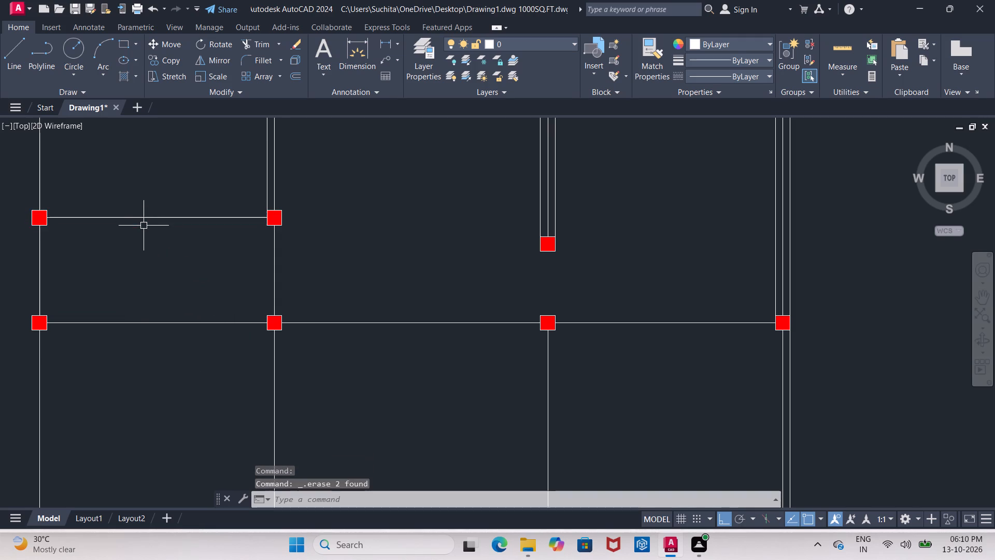
Erase the west face line and its duplicate on the northwest room's east wall, above the small west room's northeast column.
middle_click_drag(161, 243, 139, 373)
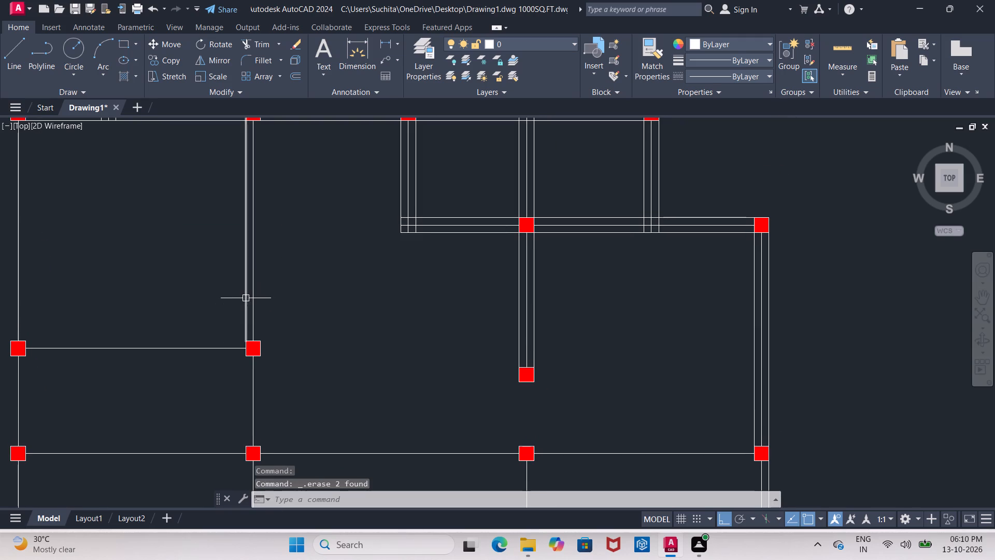
left_click(247, 298)
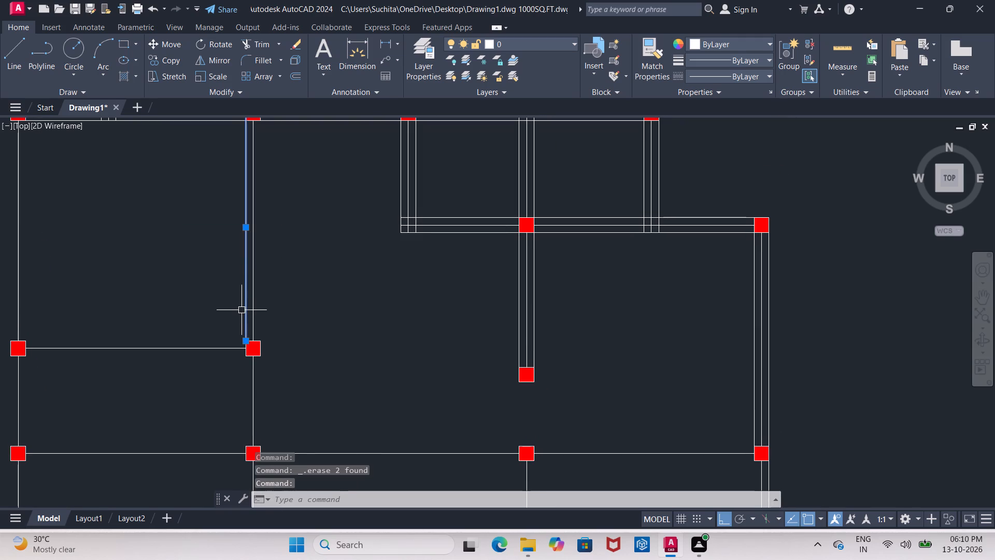
key("Delete")
left_click(247, 305)
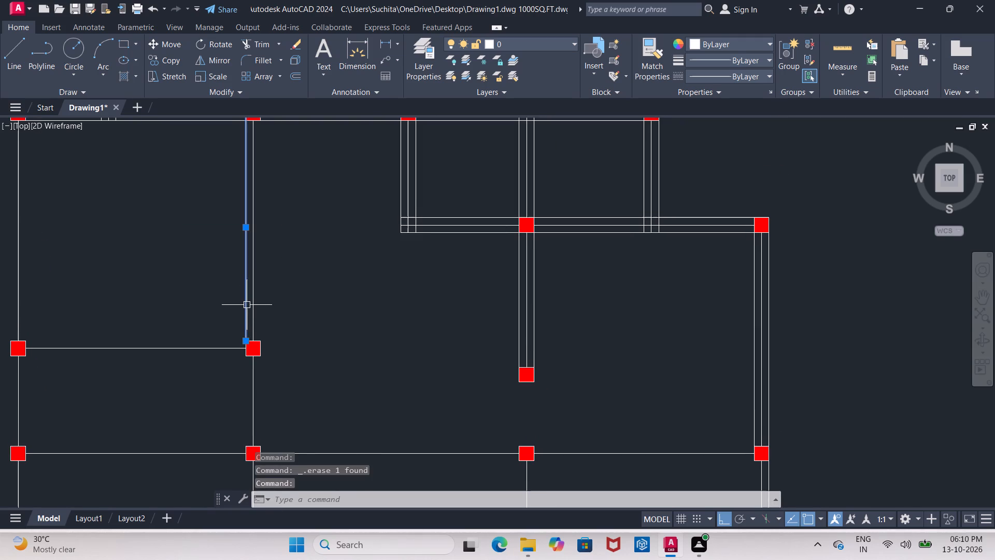
key("Delete")
Erase both face lines of the short interior wall running south to the free-standing column in the eastern room.
scroll(247, 306, "down", 2)
scroll(341, 305, "up", 3)
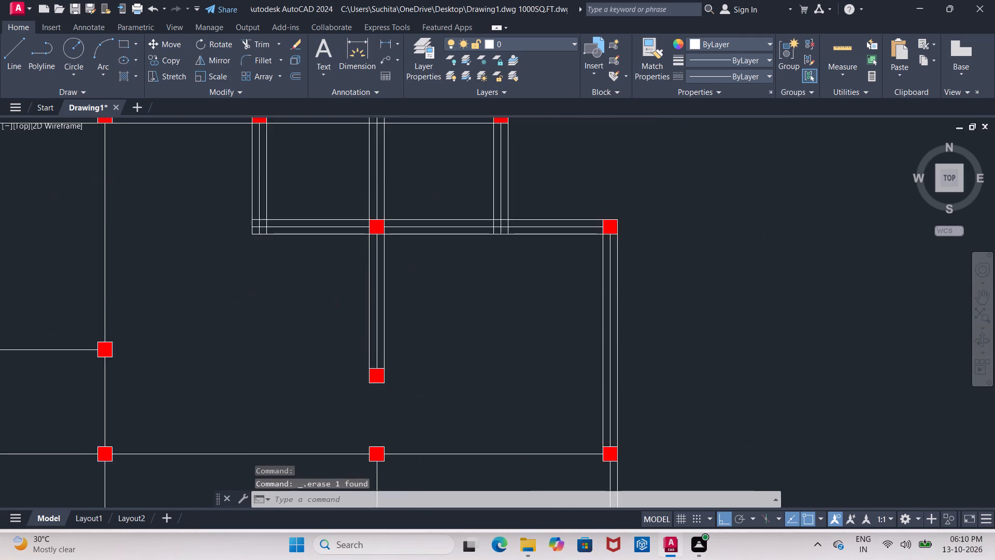
left_click(387, 331)
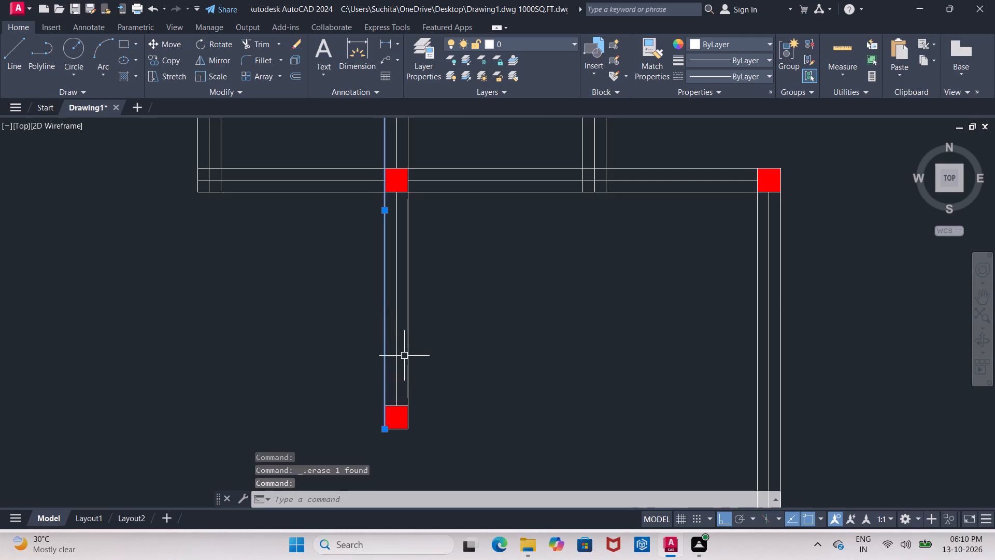
left_click(408, 356)
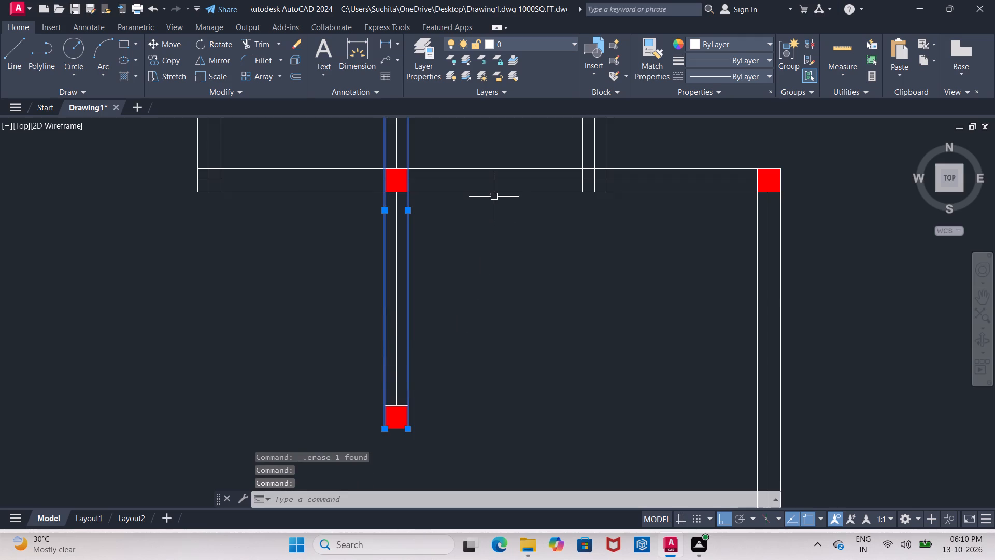
key("Delete")
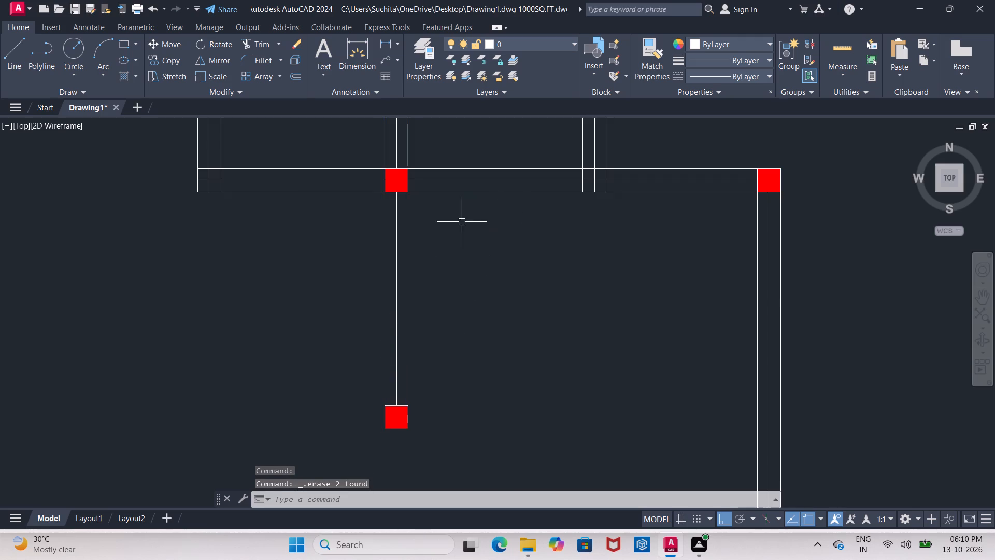
Erase the upper and lower face lines of the eastern room's north wall, including their duplicates, leaving the centerline.
left_click(465, 191)
key("Delete")
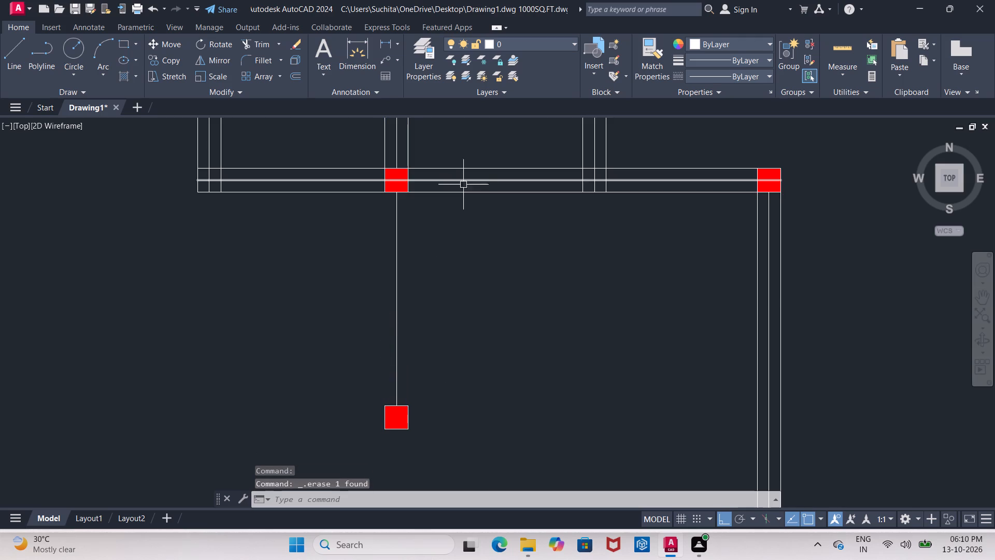
left_click(464, 191)
key("Delete")
left_click(467, 167)
key("Delete")
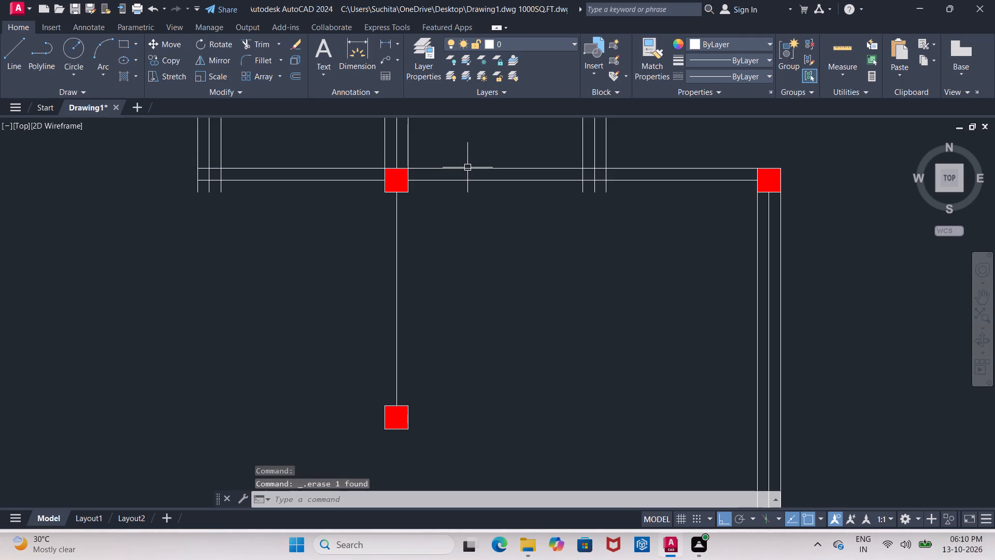
left_click(467, 167)
key("Delete")
Erase both face lines and their duplicates on the west wall of the two small northern rooms.
middle_click_drag(467, 167, 472, 319)
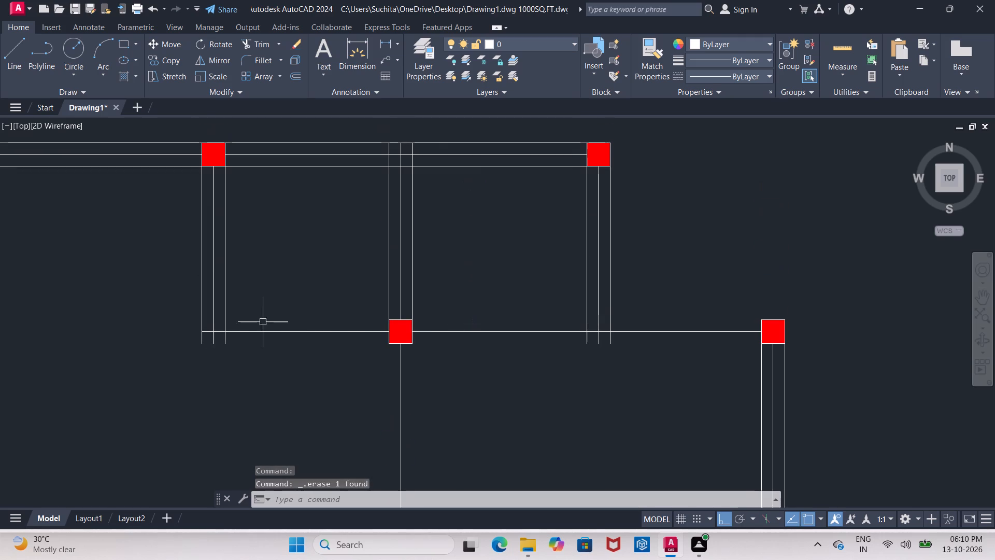
left_click(200, 302)
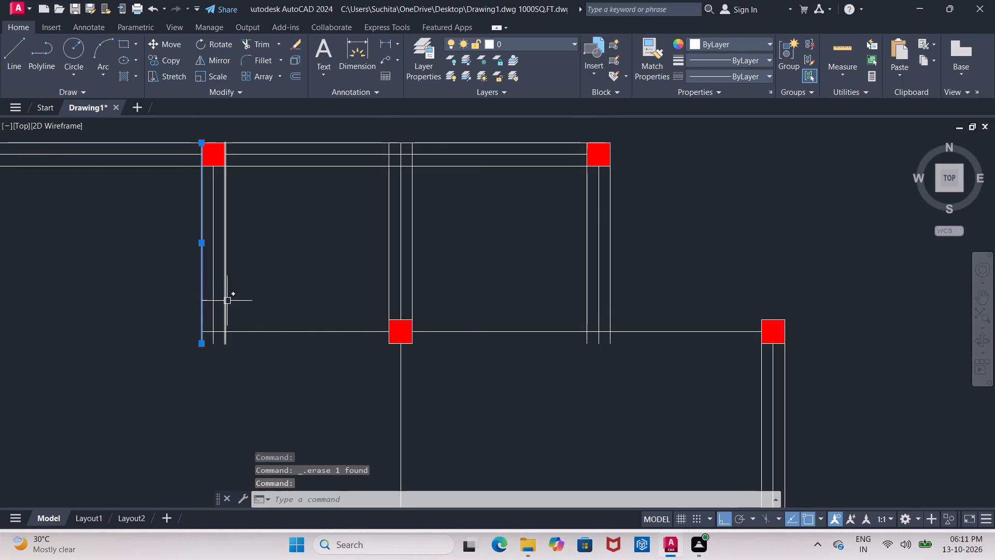
left_click(228, 299)
key("Delete")
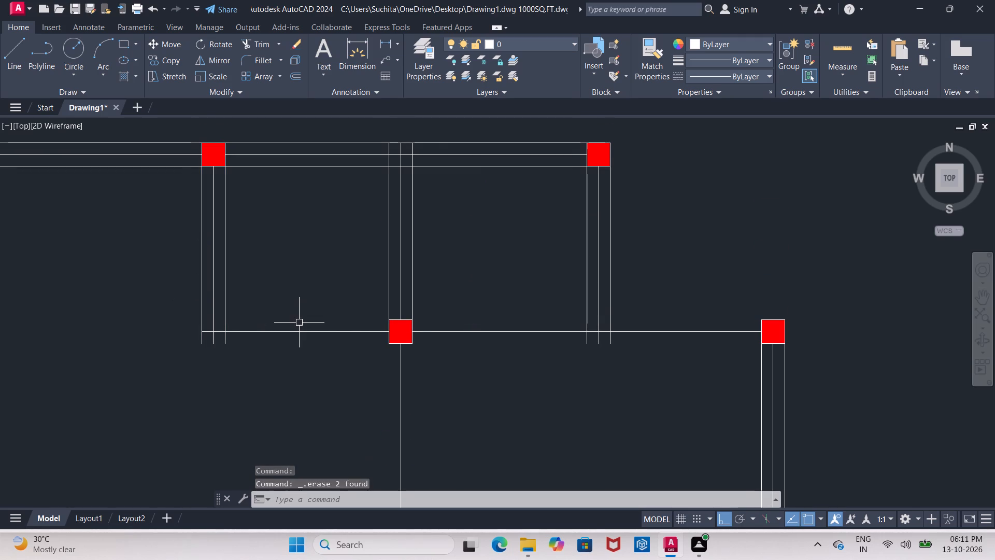
left_click(226, 295)
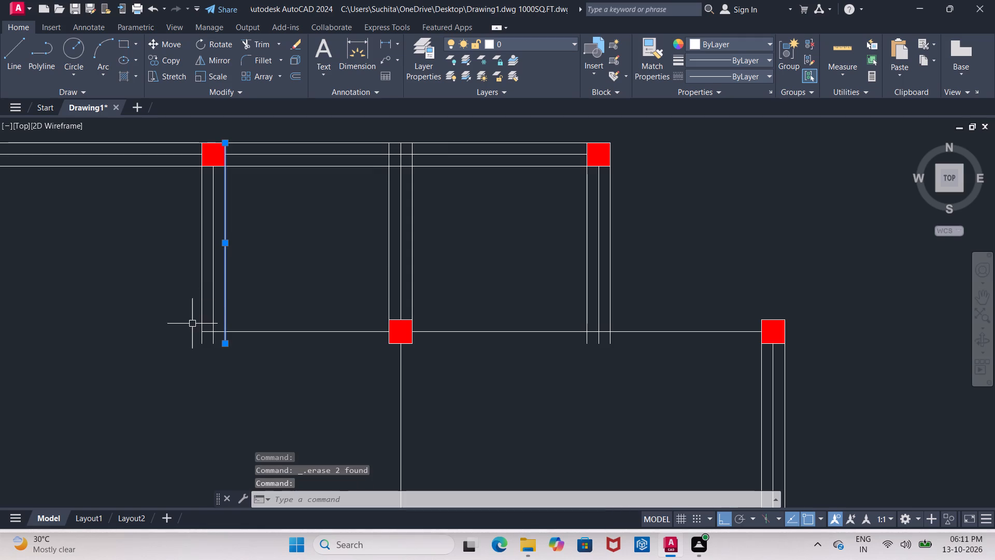
left_click(201, 319)
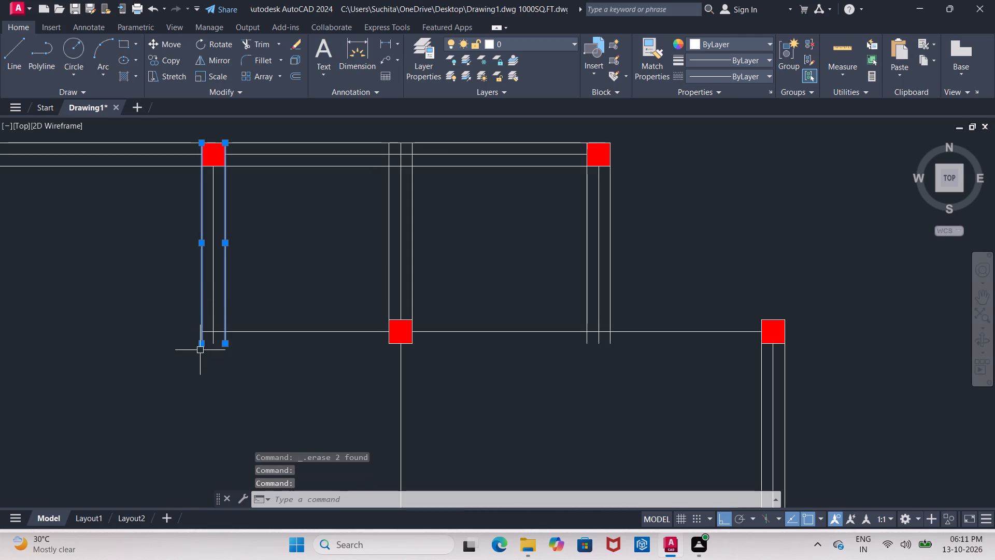
key("Delete")
Erase the upper and lower face lines, with their duplicates, of the long north wall above the two small northern rooms.
middle_click_drag(253, 246, 253, 316)
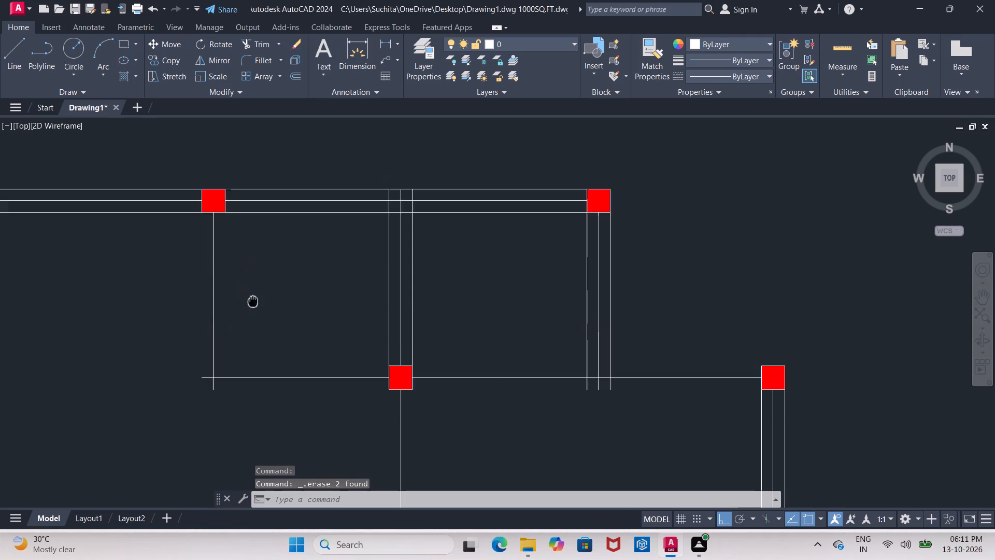
middle_click_drag(253, 316, 251, 324)
left_click(304, 245)
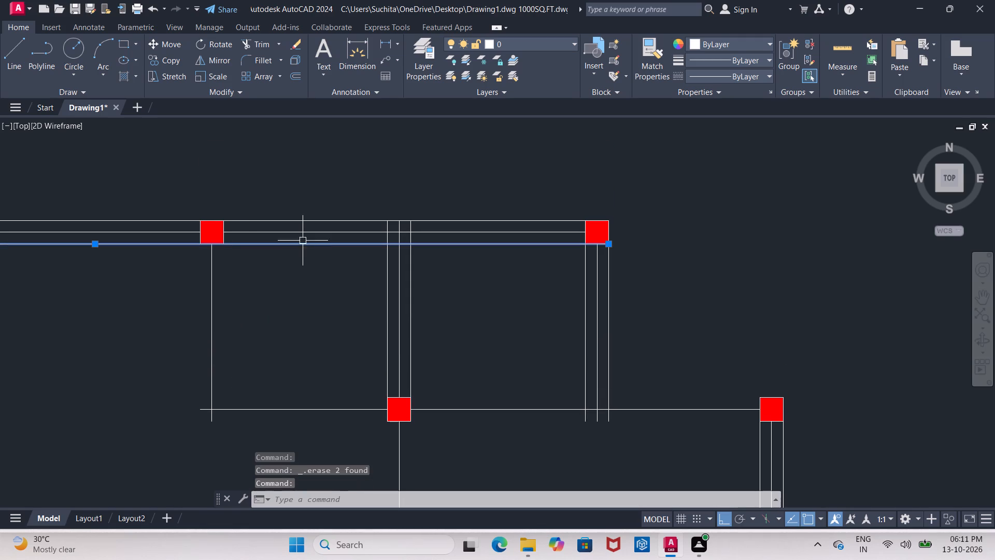
left_click(301, 222)
key("Delete")
left_click(301, 222)
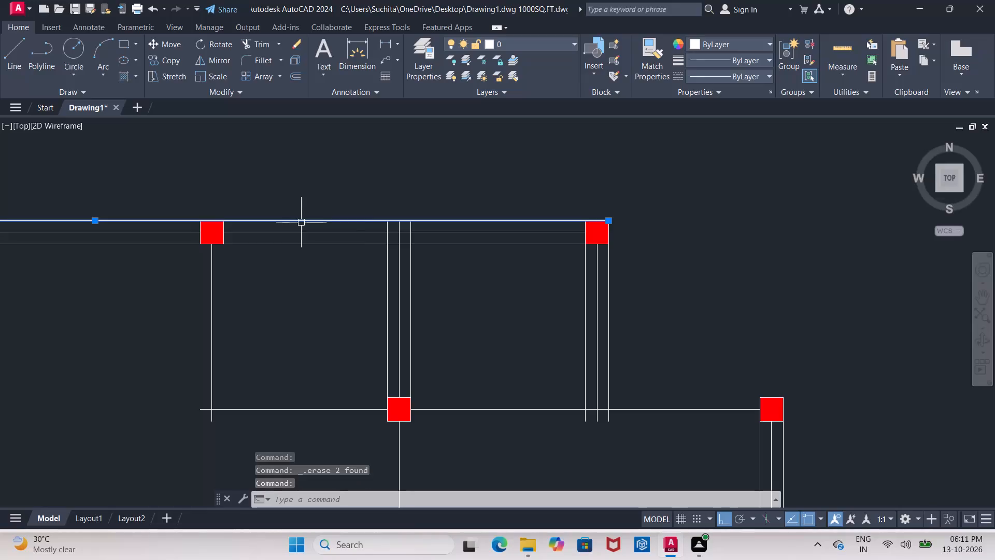
left_click(301, 242)
key("Delete")
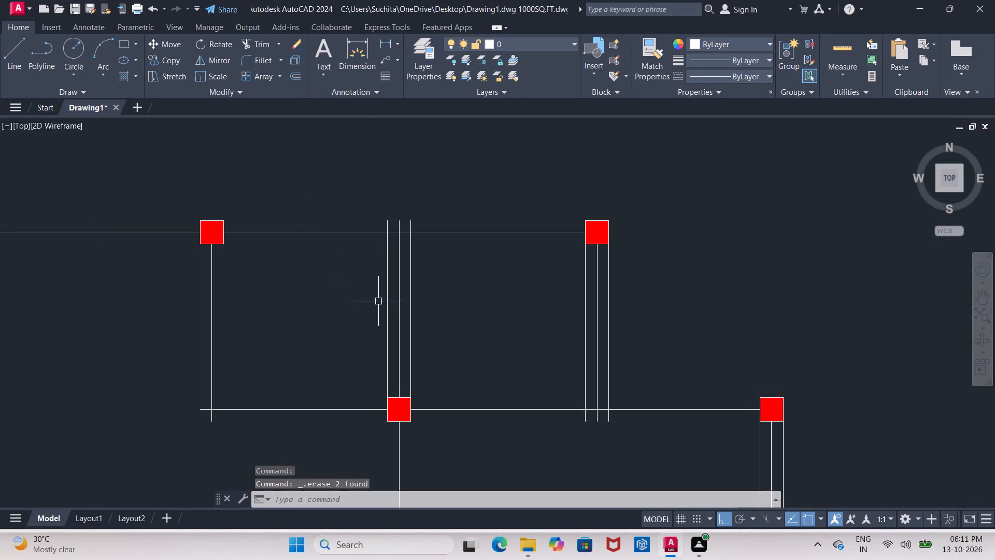
Erase the face lines of the partition between the two small northern rooms and of their east wall, including duplicates.
left_click(388, 311)
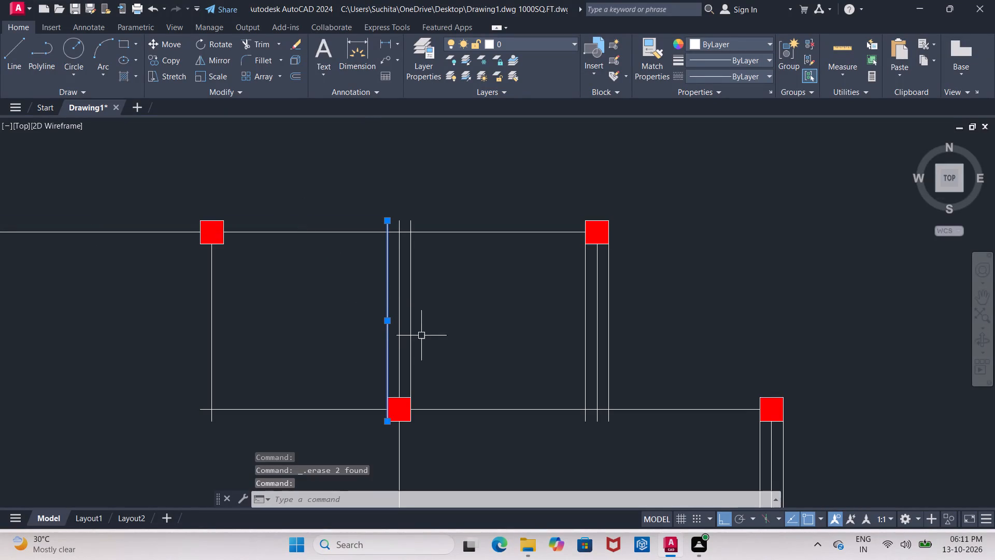
left_click(411, 336)
key("Delete")
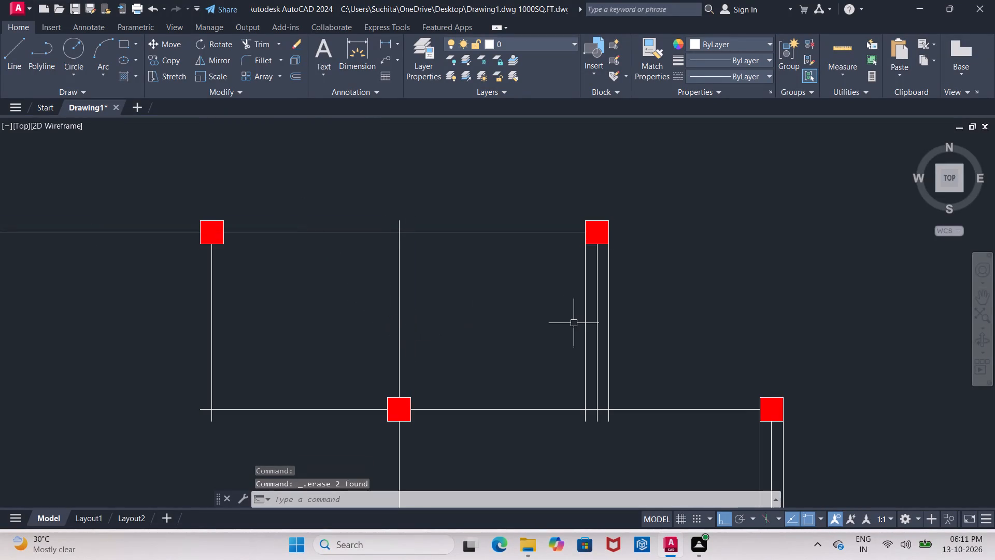
left_click(583, 332)
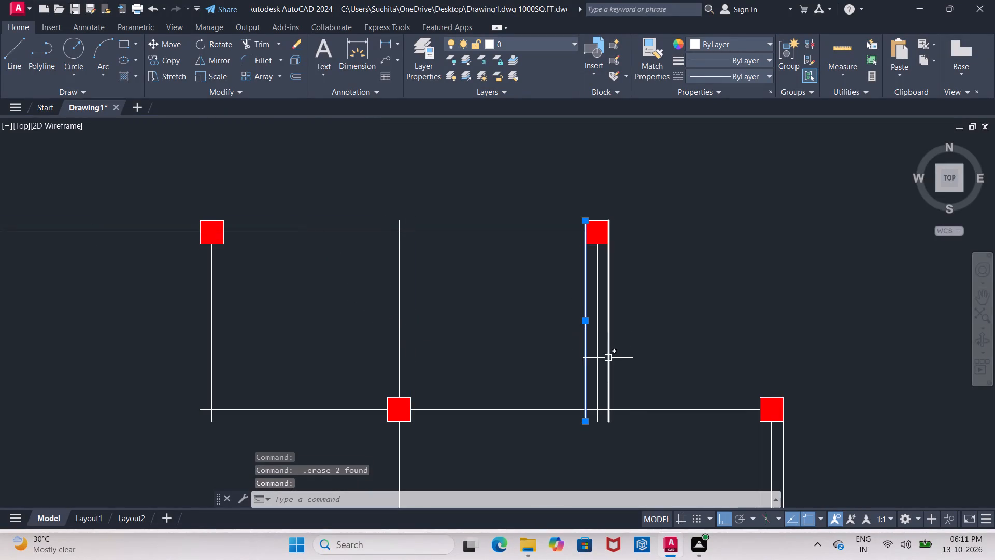
left_click(606, 358)
key("Delete")
left_click(607, 359)
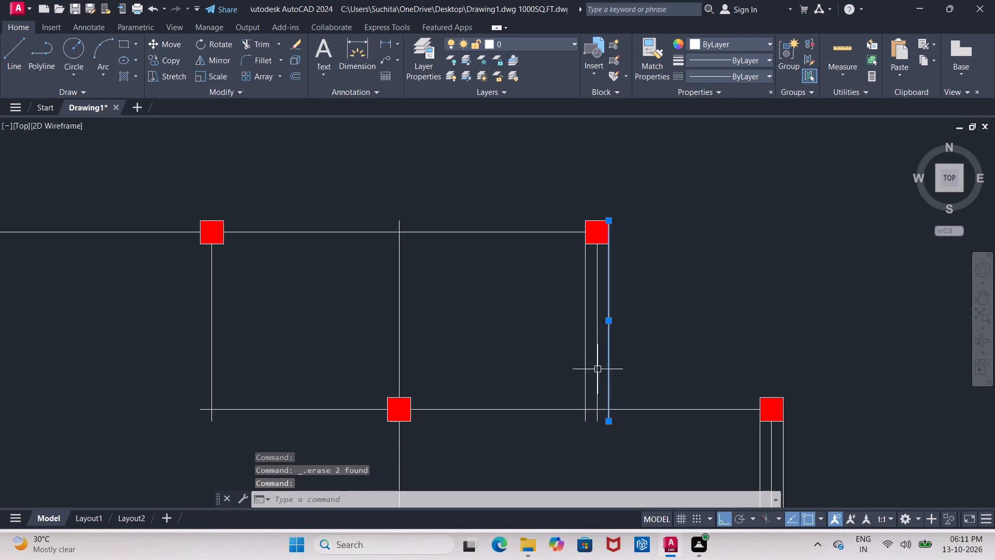
left_click(584, 369)
key("Delete")
Erase the inner and outer face lines of the eastern exterior wall, including their duplicates, leaving the centerline.
middle_click_drag(584, 369, 480, 209)
scroll(480, 209, "down", 2)
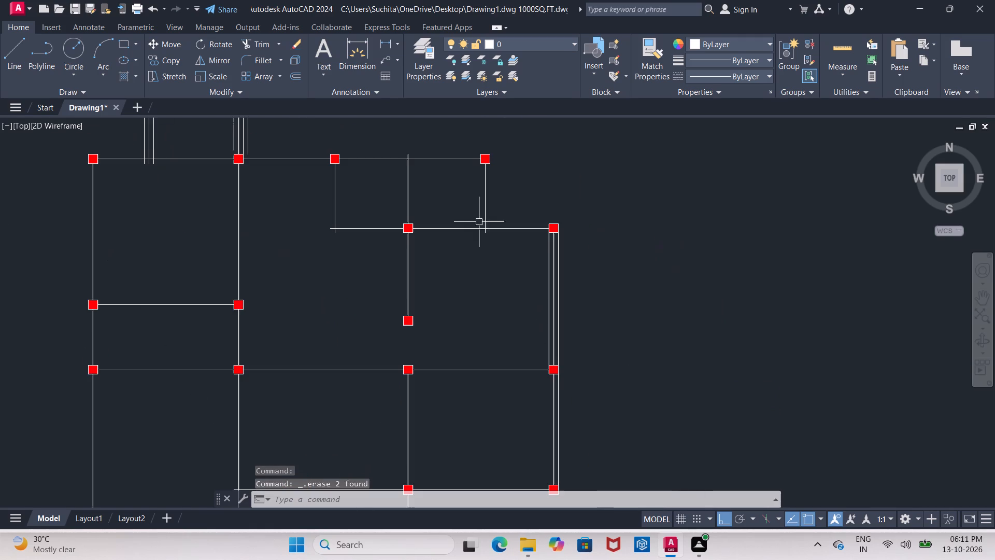
middle_click_drag(542, 313, 434, 253)
scroll(434, 253, "up", 1)
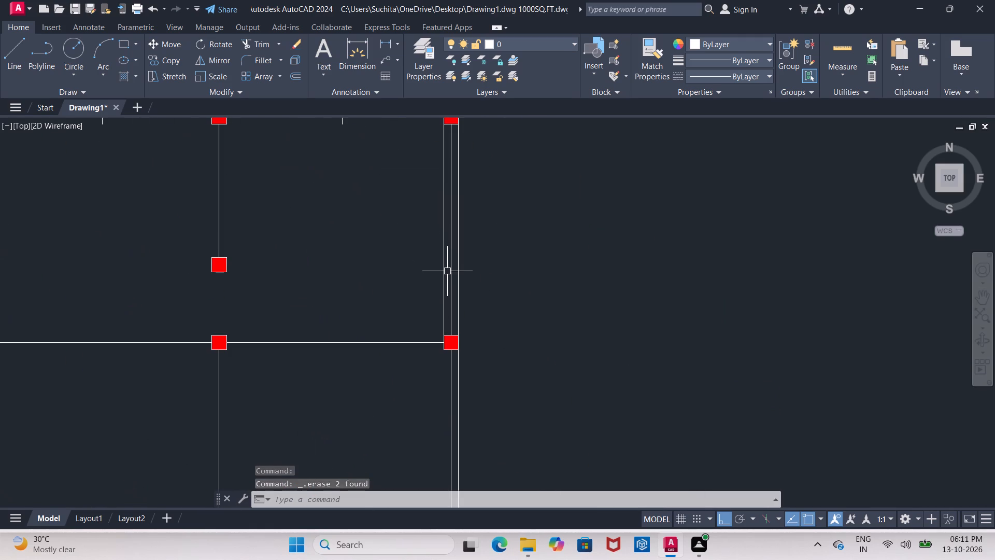
left_click(443, 278)
left_click(463, 305)
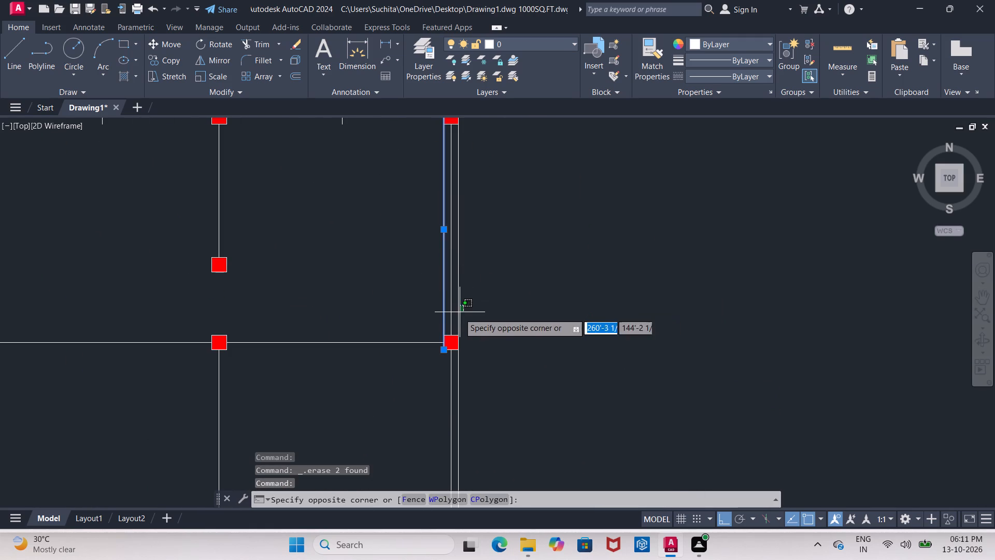
left_click(459, 313)
left_click(459, 313)
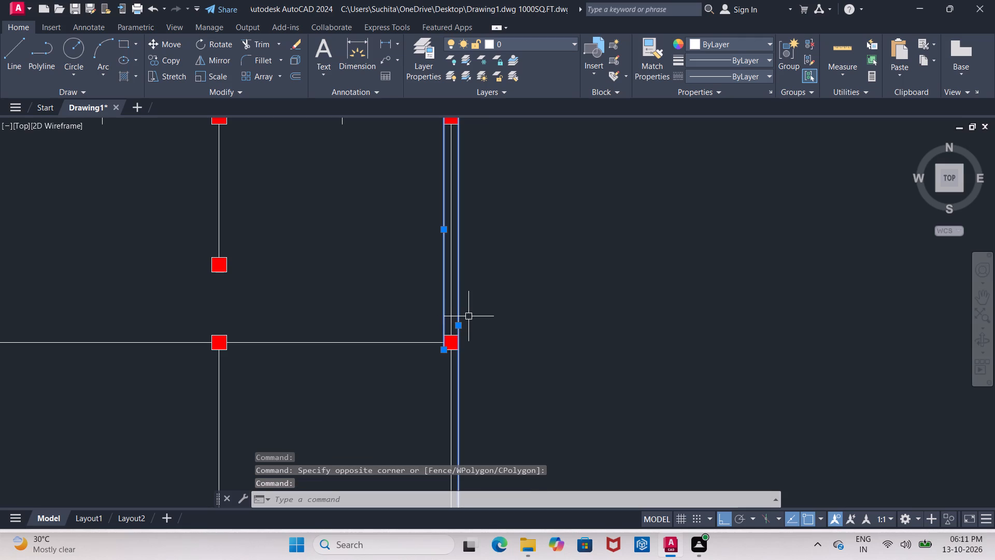
key("Delete")
left_click(459, 328)
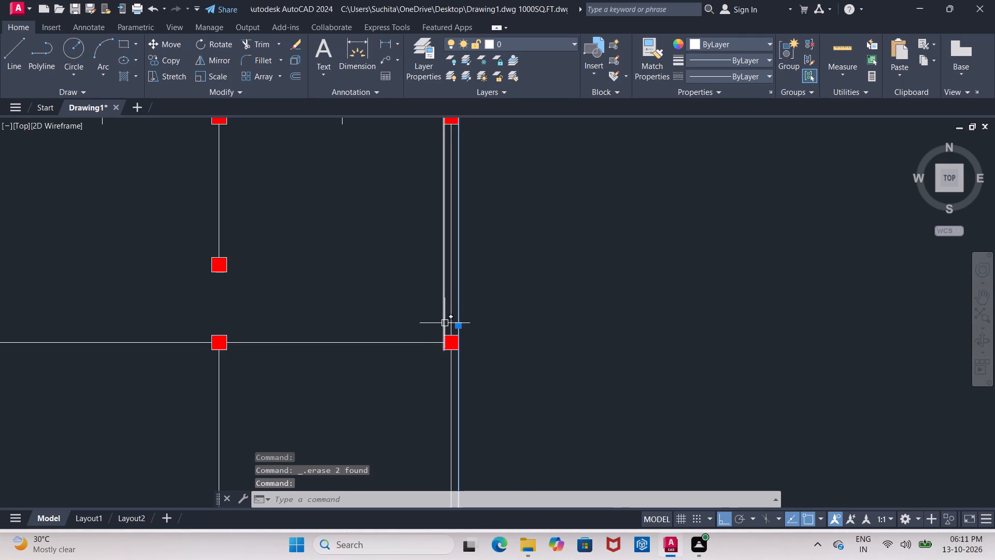
left_click(445, 323)
key("Delete")
Erase both face lines of the west wall of the small room projecting north of the plan.
scroll(453, 324, "down", 3)
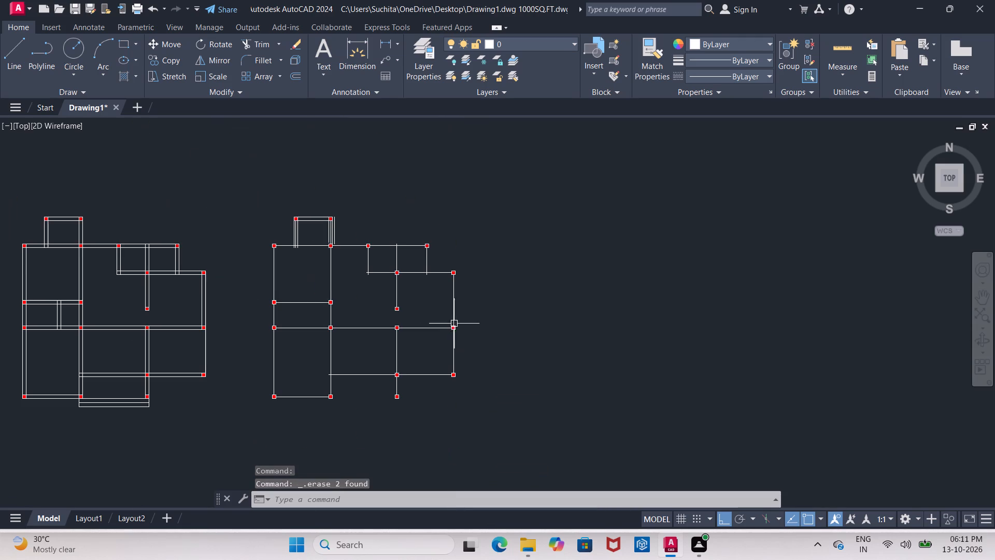
scroll(291, 215, "up", 4)
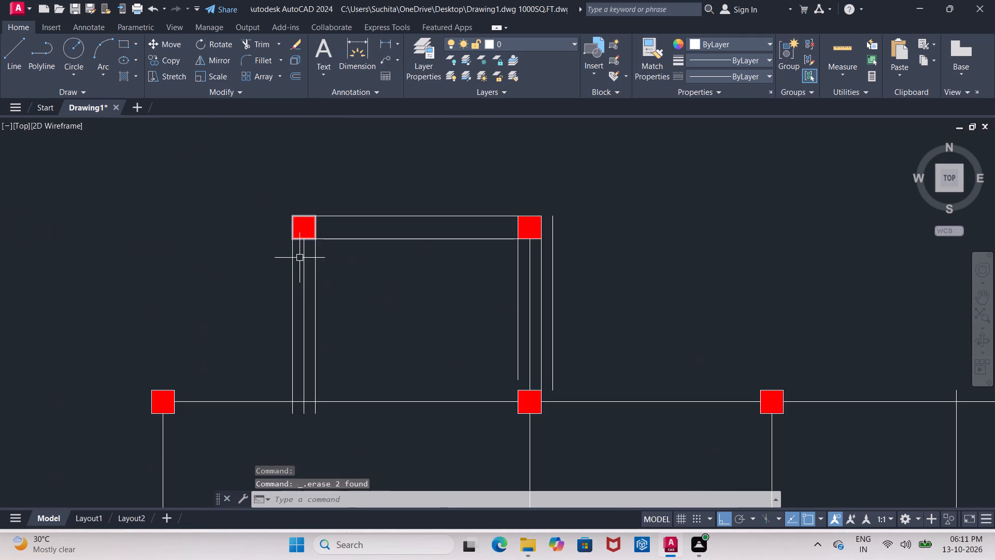
left_click(292, 270)
left_click(315, 299)
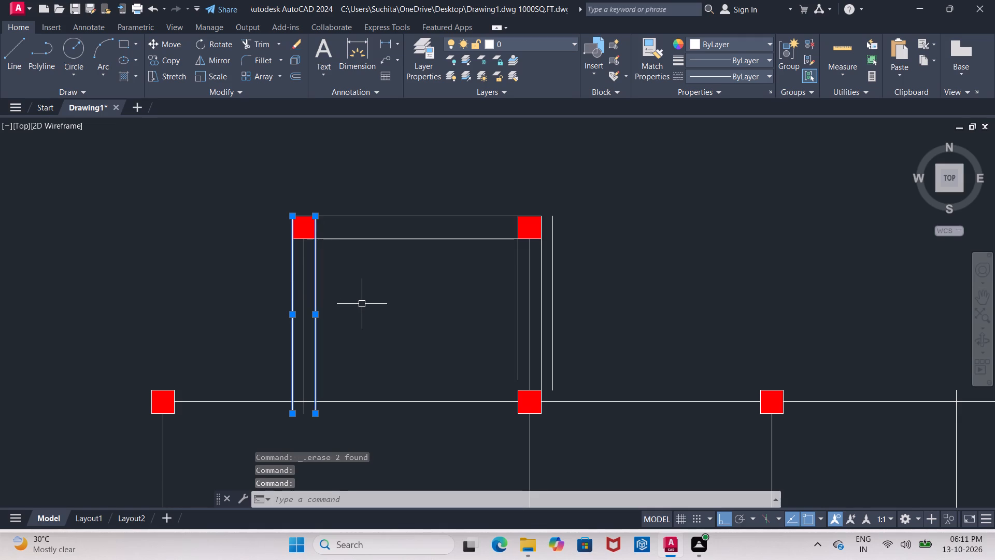
key("Delete")
left_click(379, 217)
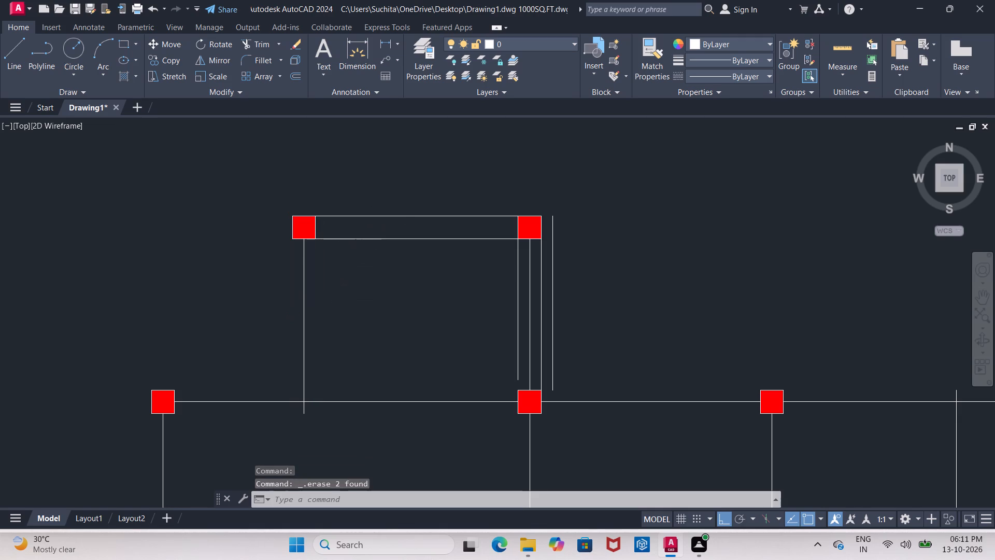
key("Escape")
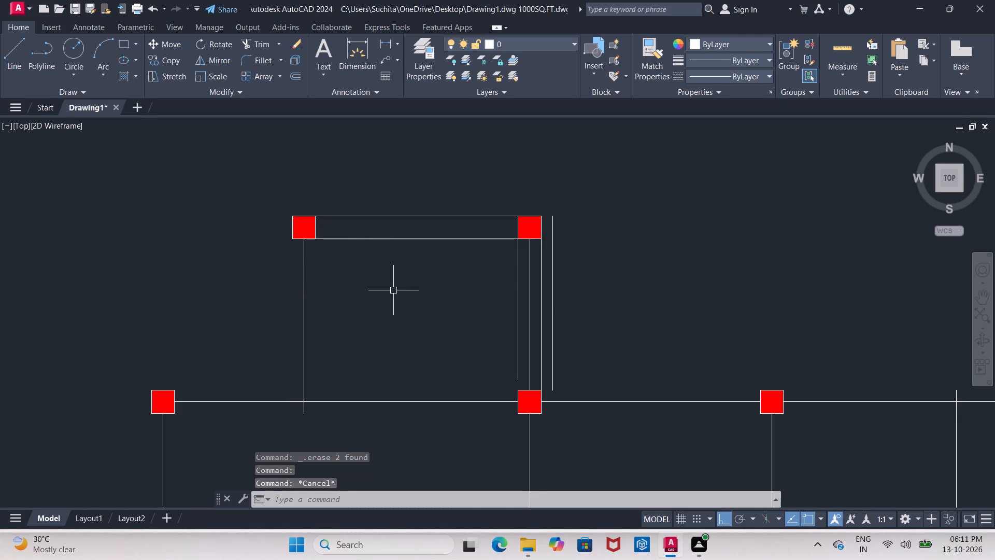
Erase the face lines of the east wall of the small room projecting north, including their duplicates, leaving the centerline.
left_click(555, 321)
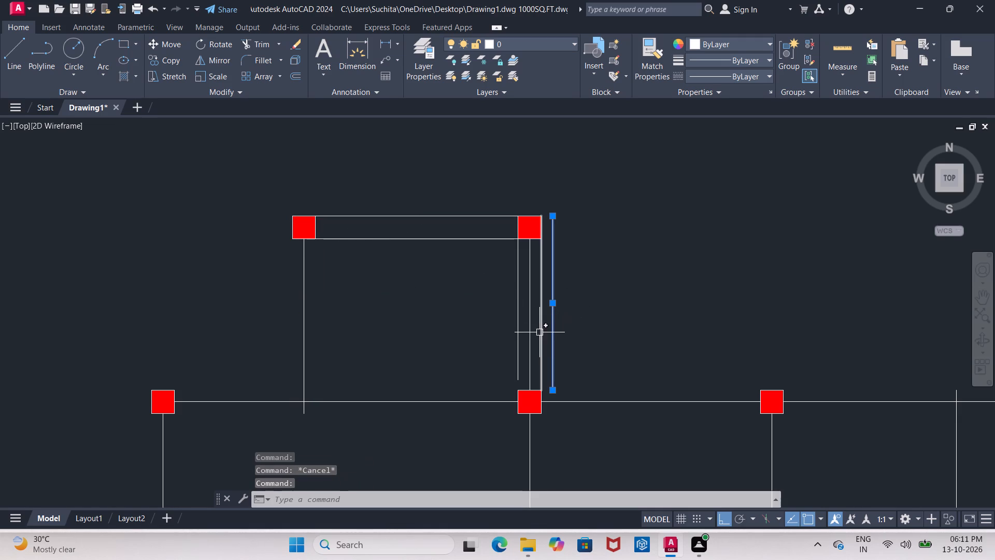
left_click(539, 332)
left_click(519, 345)
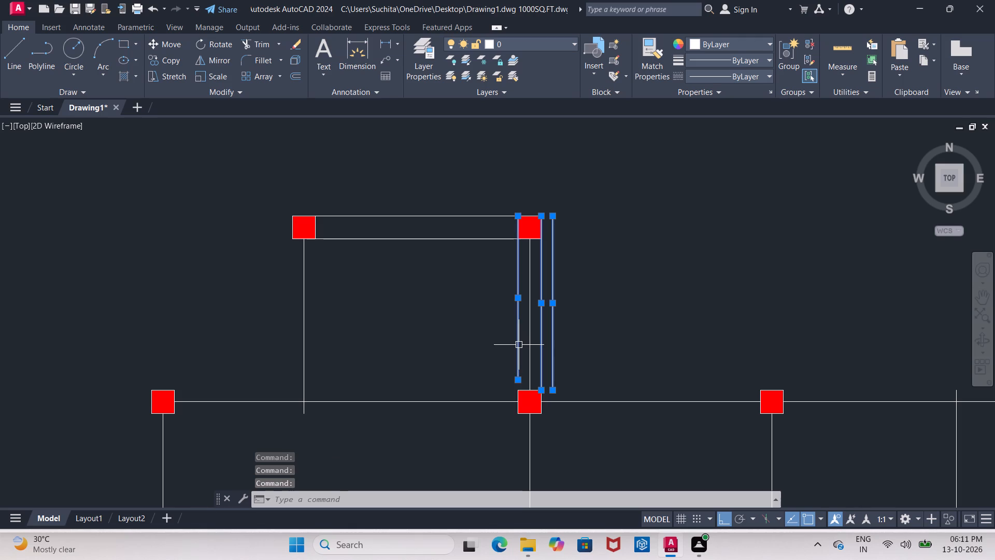
key("Delete")
left_click(519, 345)
left_click(545, 349)
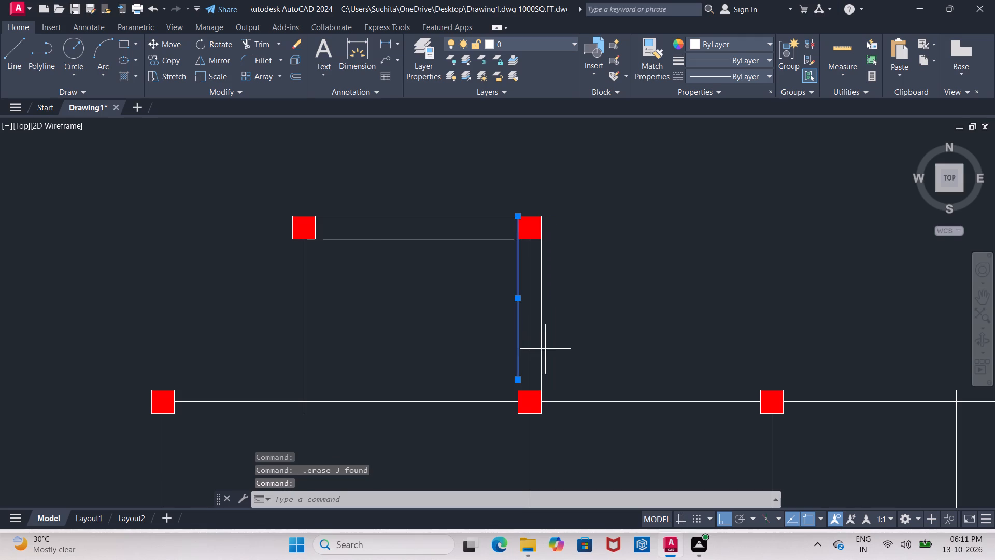
left_click(539, 353)
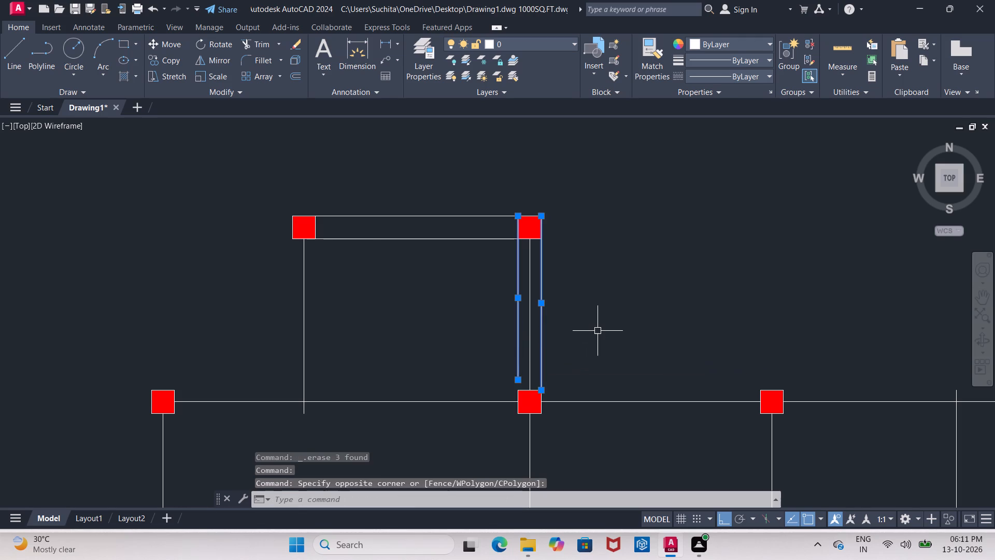
key("Delete")
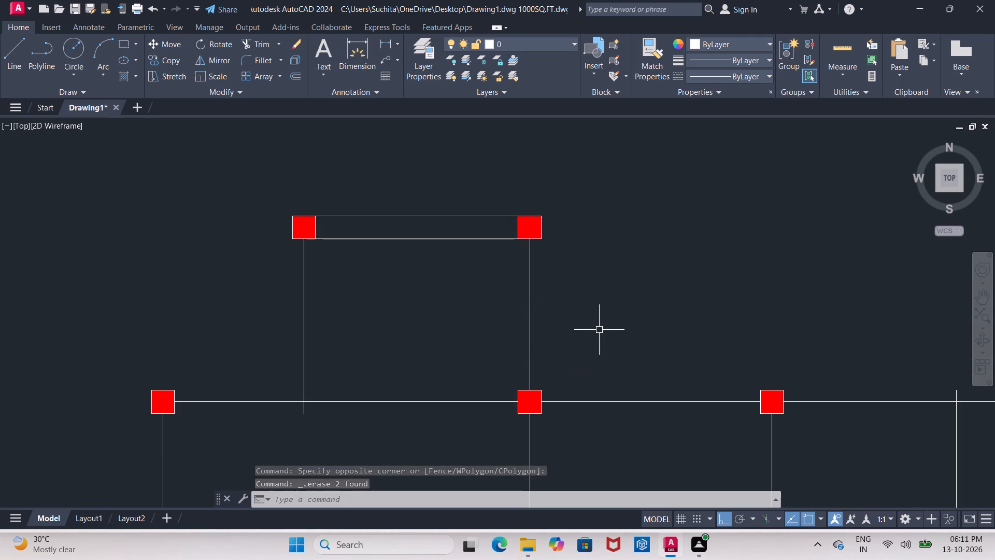
Offset the upper face line of the projecting room's north wall 4.5" inward to form its centerline.
key("o")
key("Return")
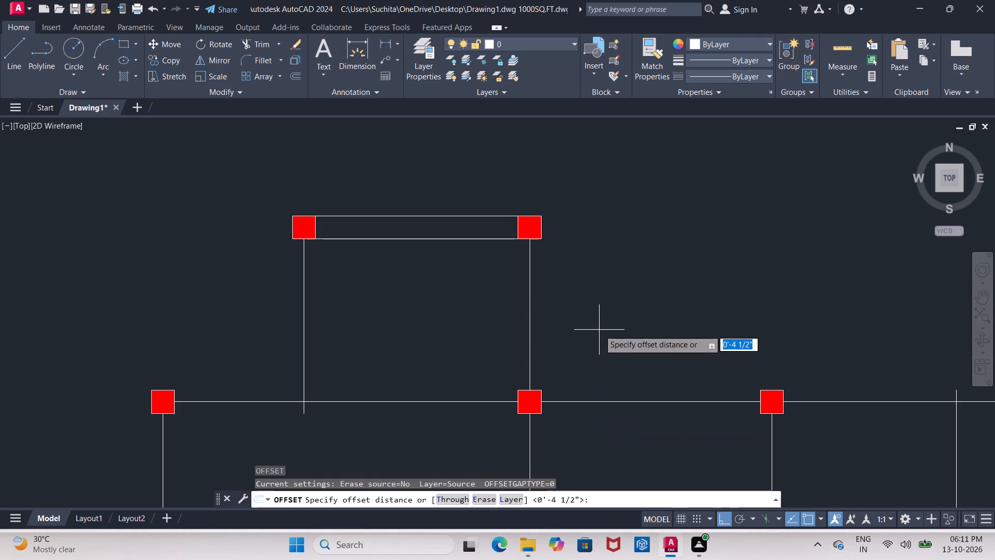
type("4.5")
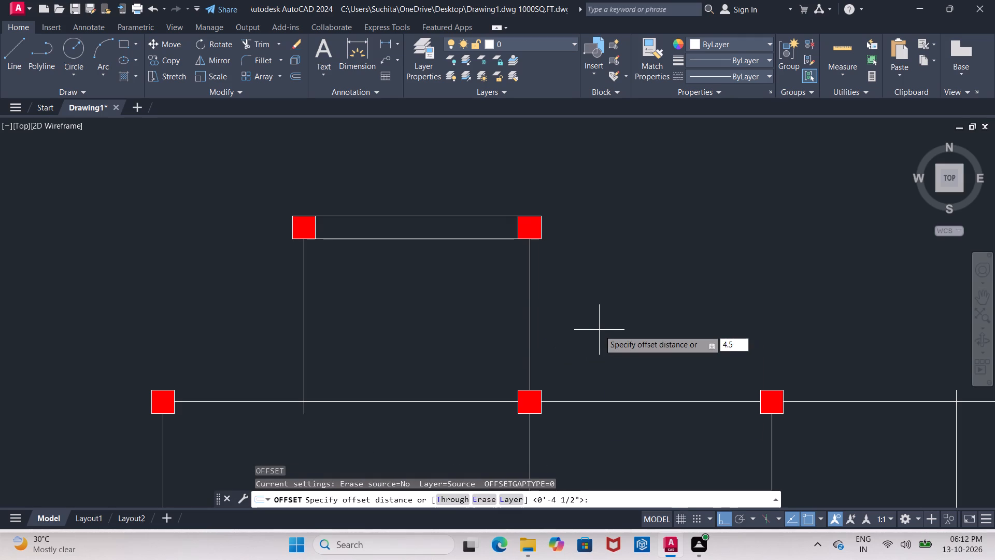
key("shift+quotedbl")
key("Return")
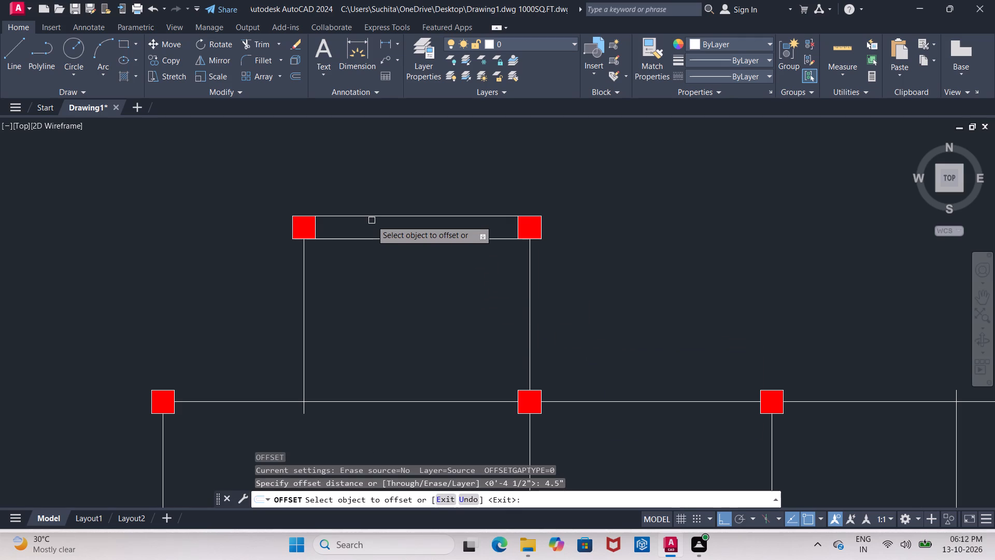
left_click(372, 216)
left_click(371, 229)
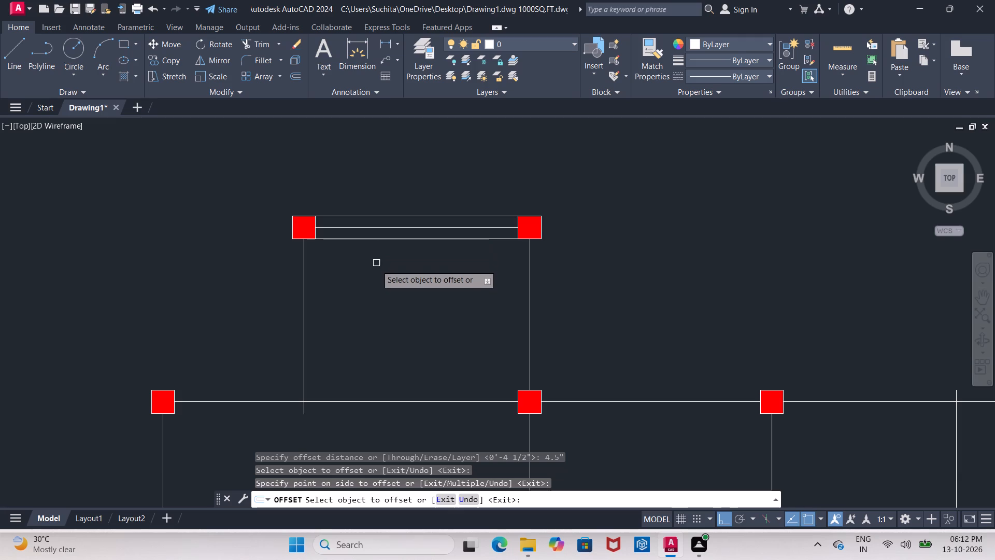
key("Escape")
Trim away the upper and lower face lines of the projecting room's north wall, including duplicates, keeping the centerline.
key("t")
key("r")
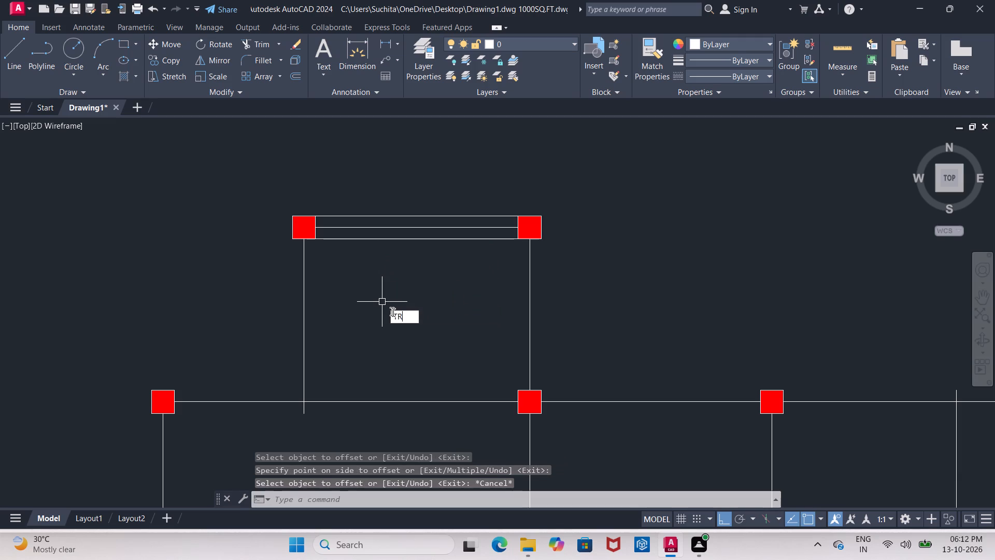
left_click(429, 332)
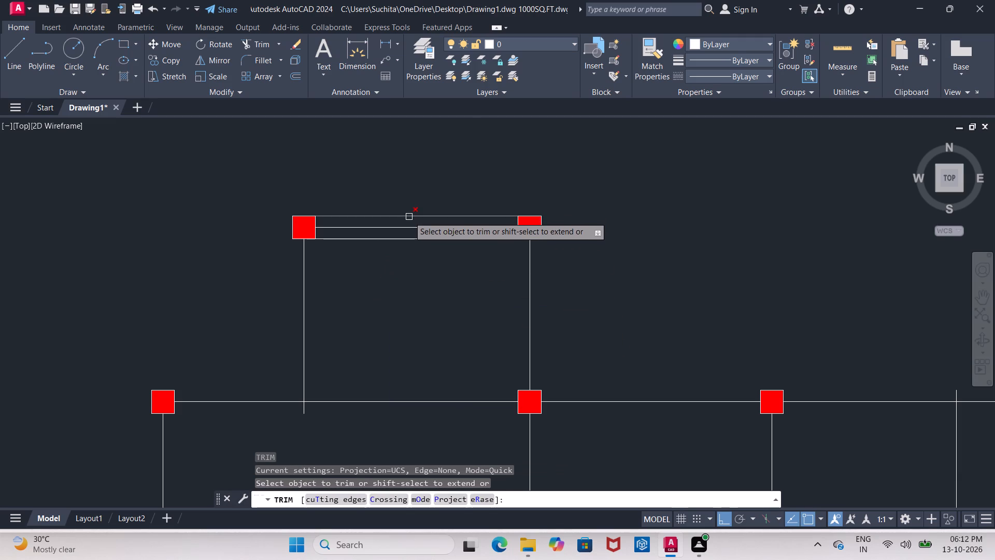
left_click(409, 217)
left_click(409, 217)
left_click(409, 214)
left_click(409, 242)
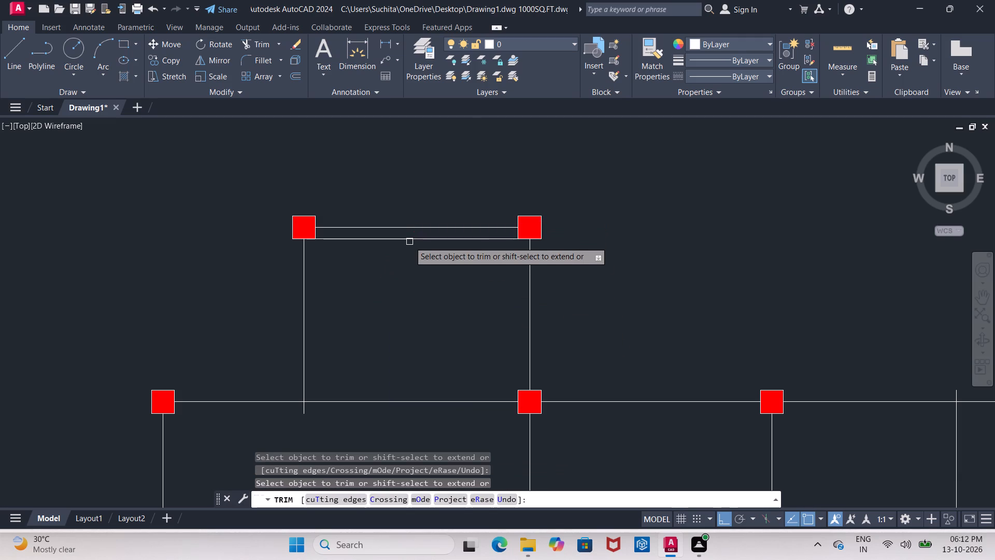
left_click(409, 241)
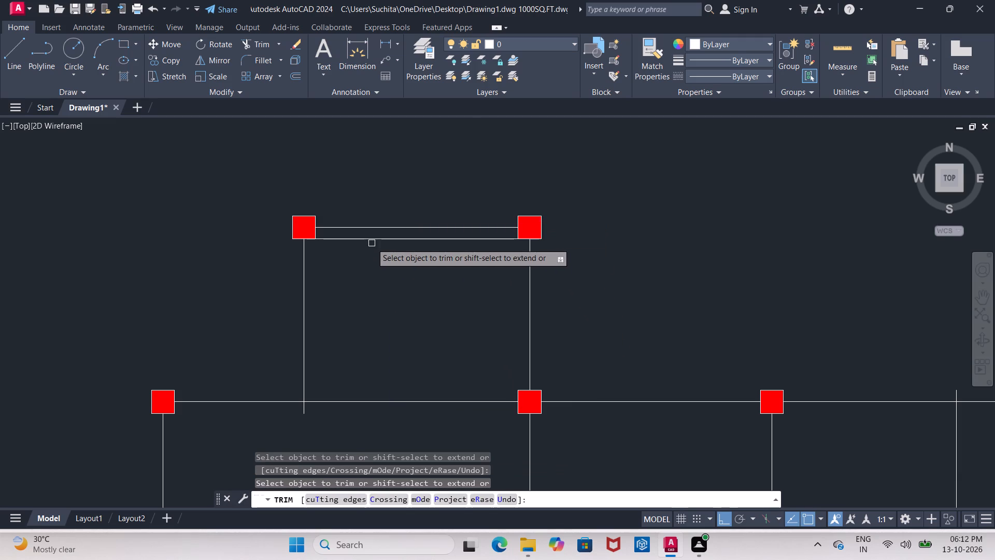
left_click(372, 243)
double_click(372, 240)
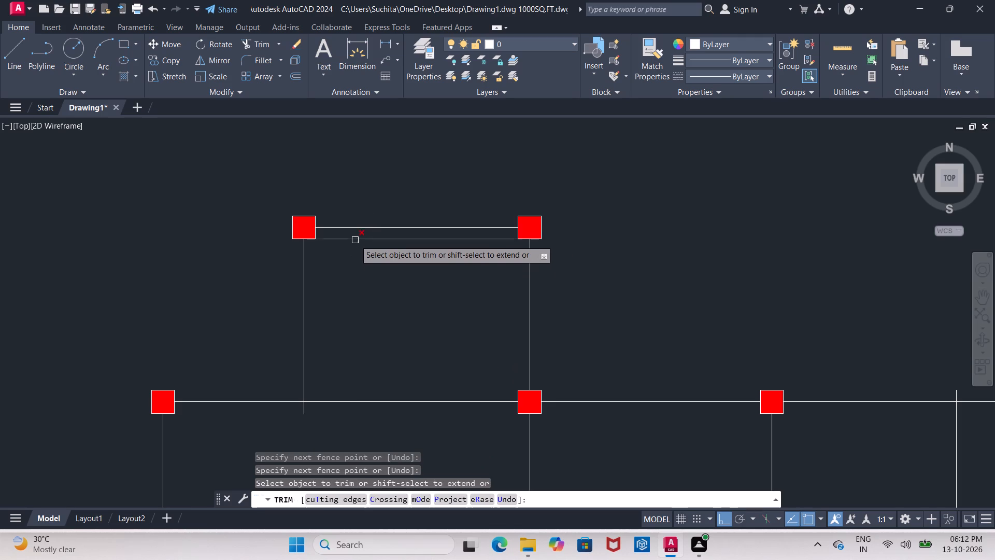
left_click(355, 240)
middle_click_drag(344, 286, 348, 307)
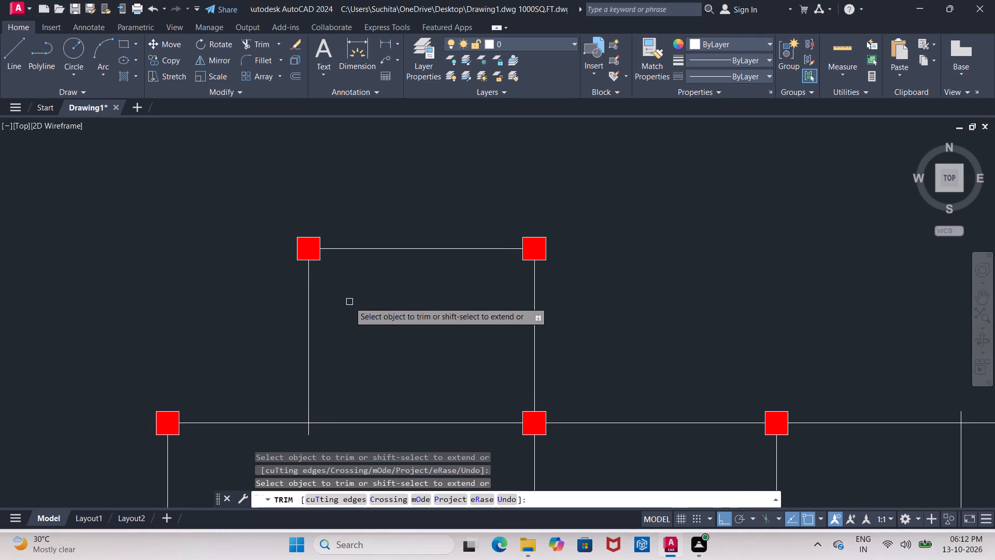
key("Escape")
Stretch the north end of the projecting room's west wall centerline 2' further north, past its column.
left_click(305, 319)
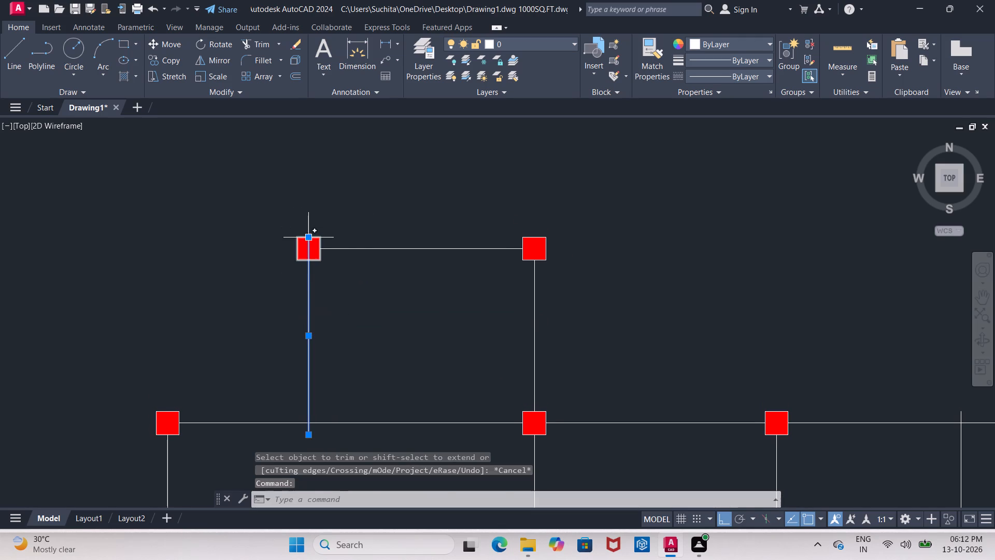
left_click_drag(309, 235, 310, 229)
type("2'")
key("Return")
key("Escape")
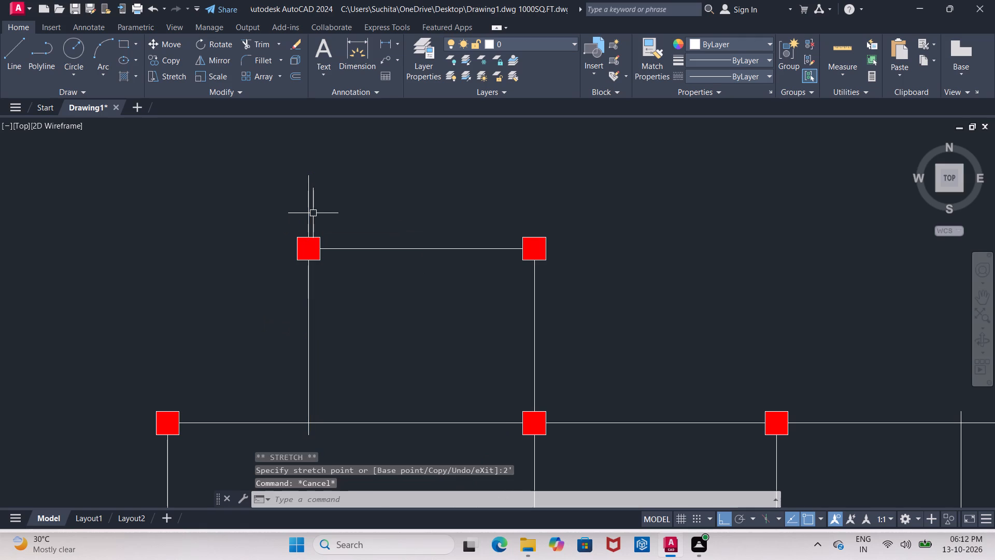
Stretch the north end of the projecting room's east wall centerline 2' further north, past its column.
left_click(534, 328)
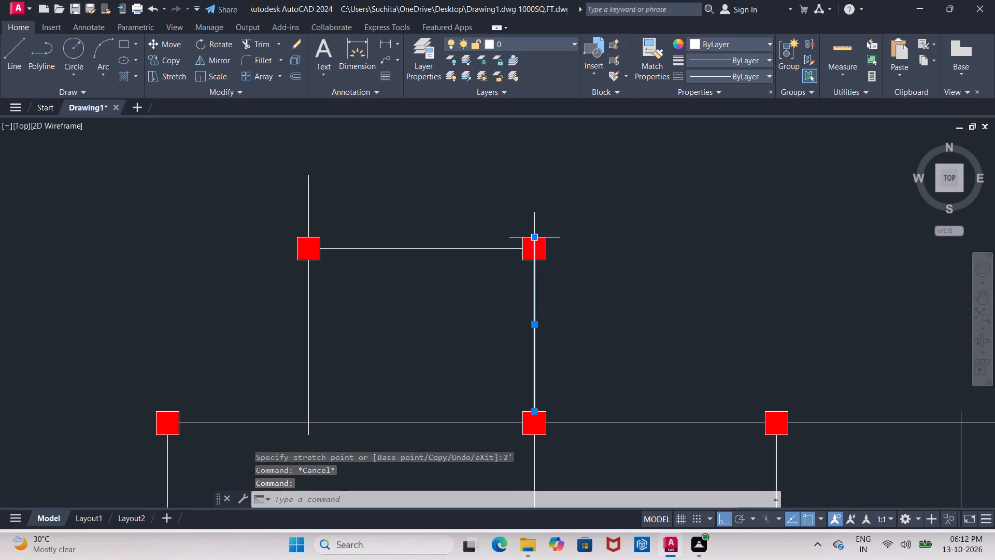
left_click(535, 236)
key("2")
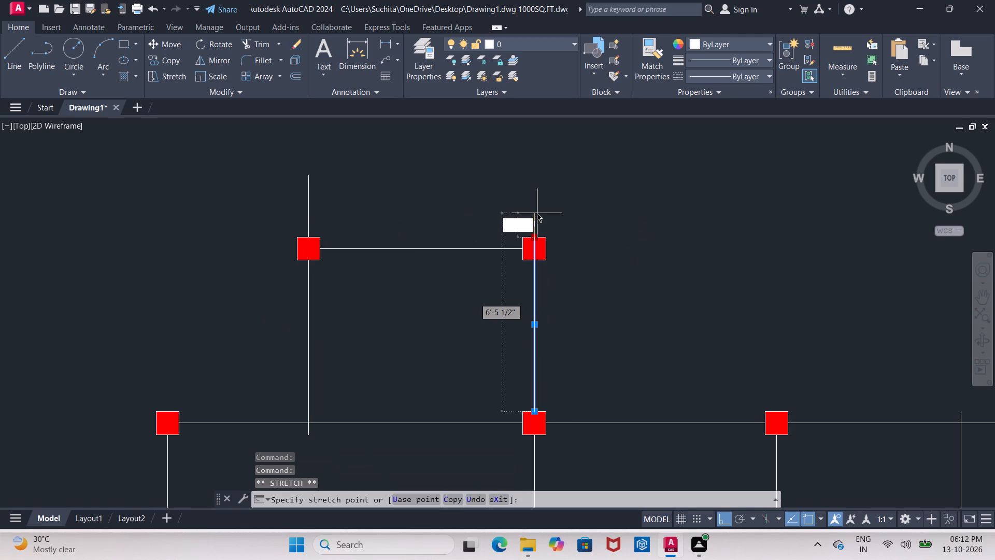
key("apostrophe")
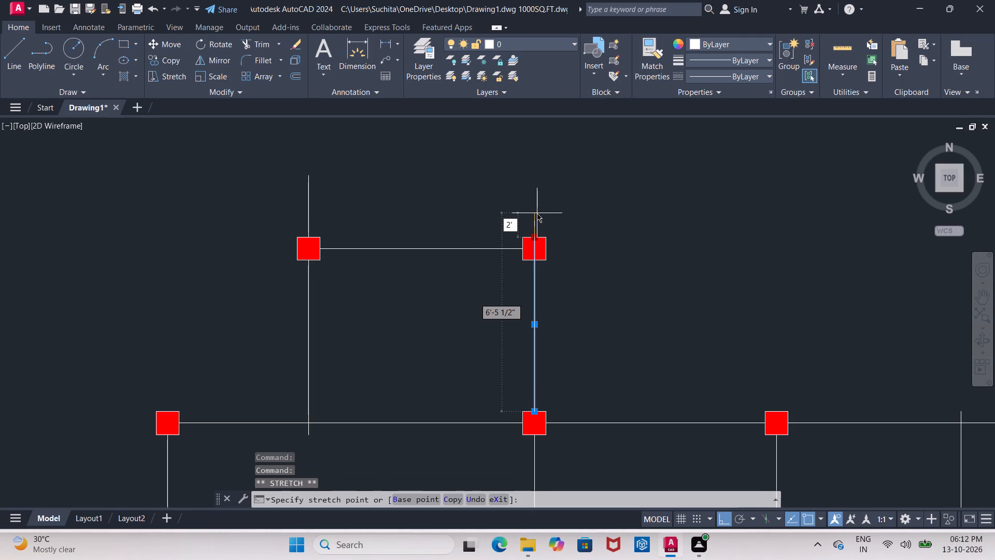
key("Return")
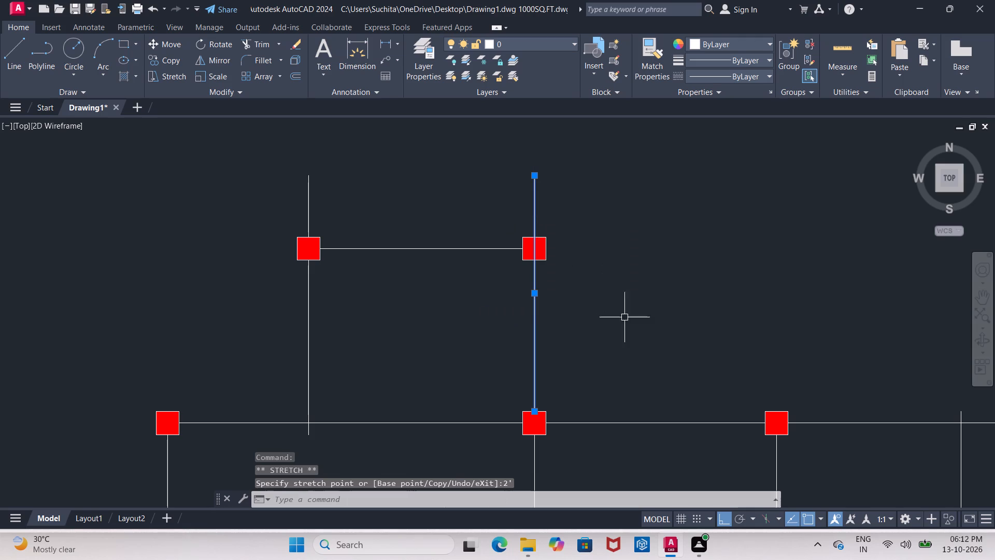
Stretch the west end of the projecting room's north wall centerline 2' further west, past the corner column.
middle_click_drag(641, 305, 597, 253)
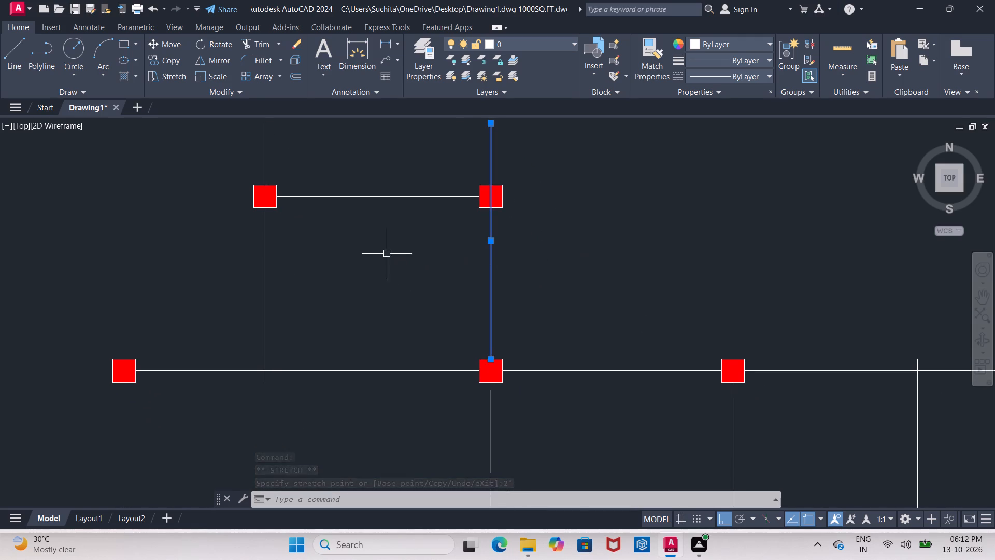
middle_click_drag(351, 235, 422, 329)
scroll(422, 323, "down", 2)
middle_click_drag(422, 320, 421, 309)
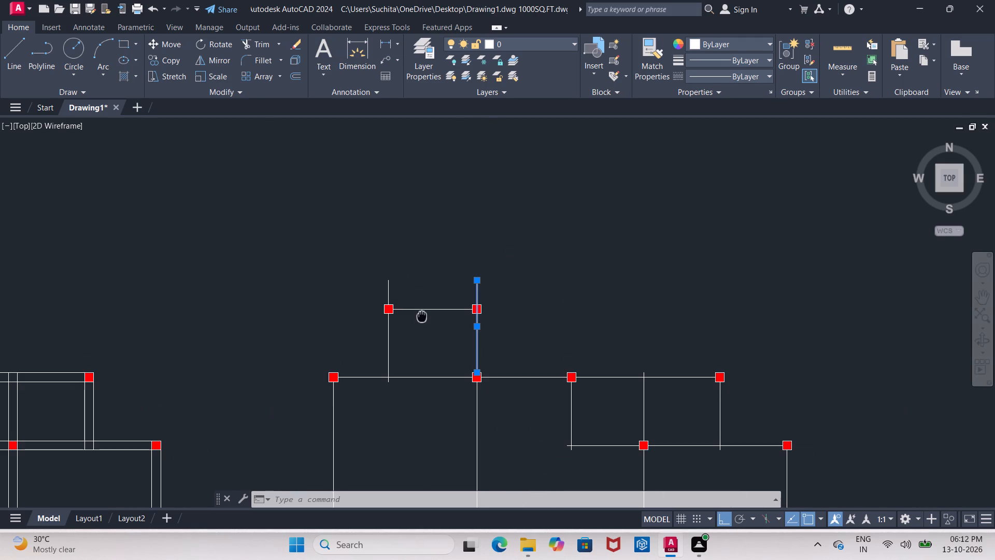
middle_click_drag(421, 309, 417, 235)
scroll(408, 264, "up", 1)
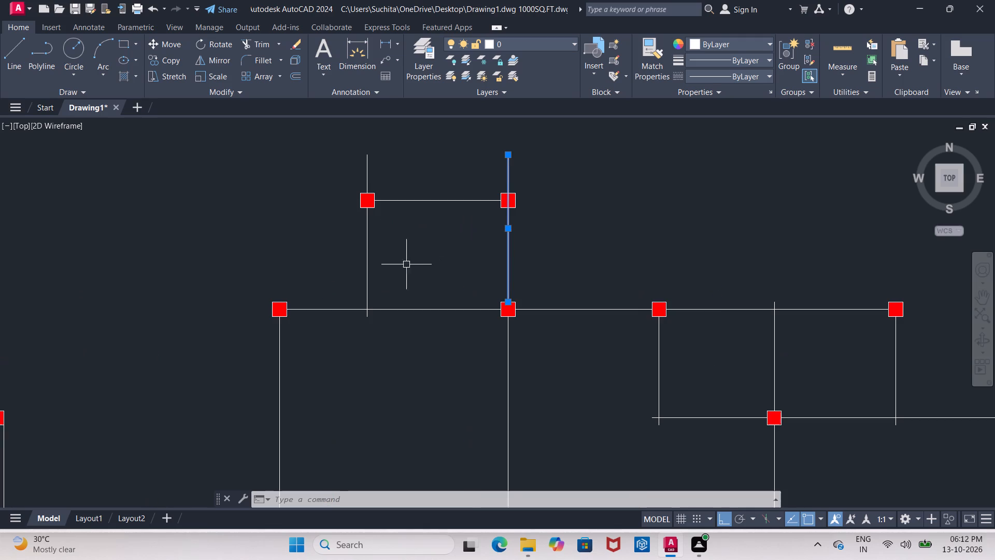
middle_click_drag(392, 268, 397, 291)
left_click(415, 225)
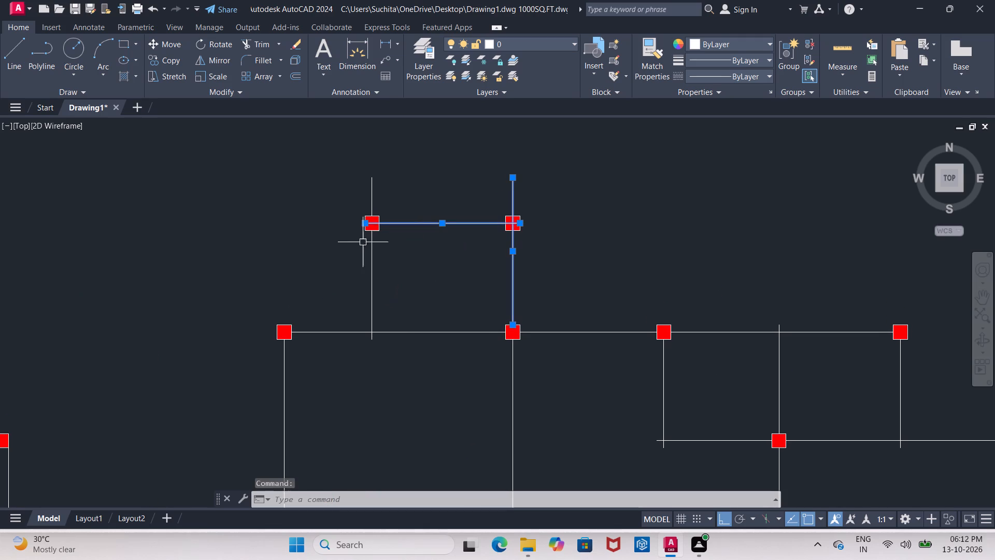
left_click(362, 225)
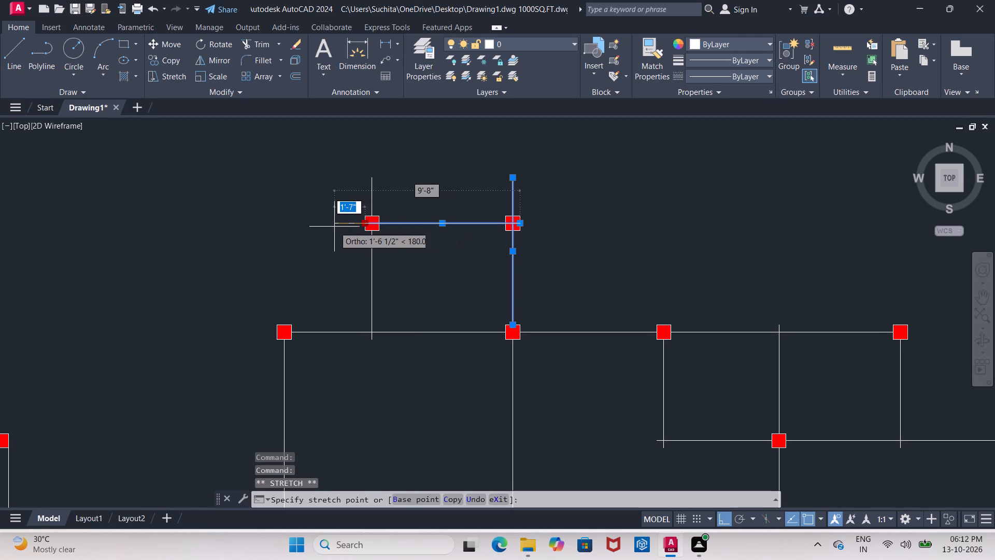
type("2'")
key("Return")
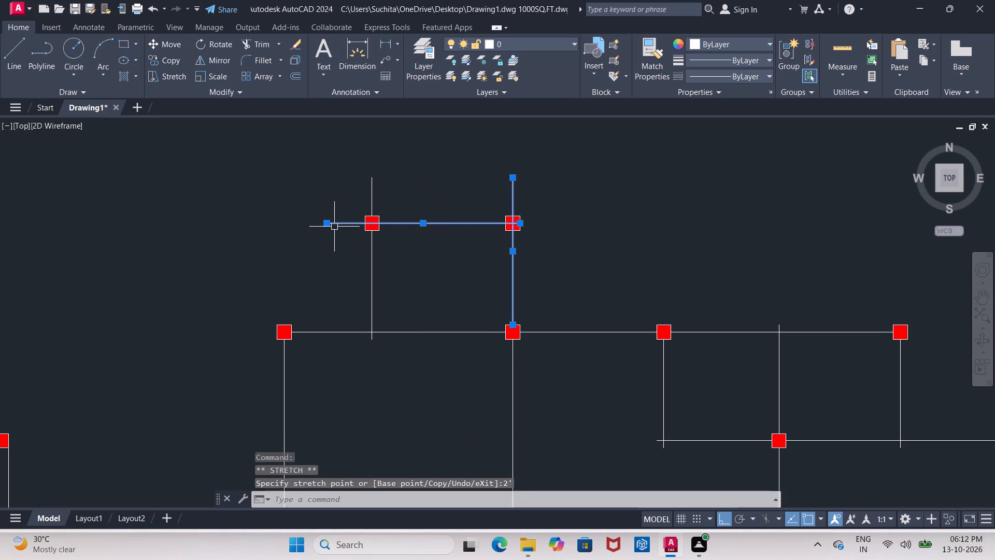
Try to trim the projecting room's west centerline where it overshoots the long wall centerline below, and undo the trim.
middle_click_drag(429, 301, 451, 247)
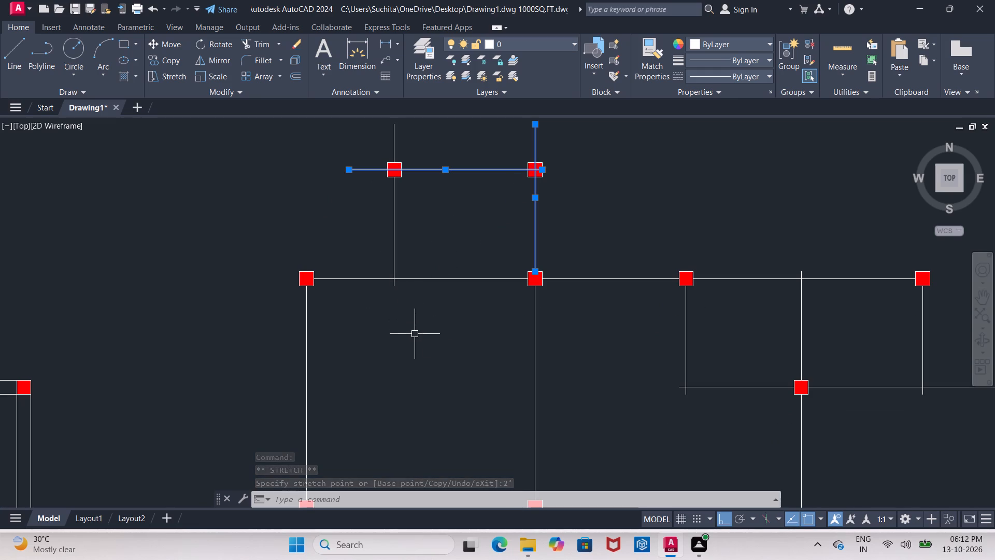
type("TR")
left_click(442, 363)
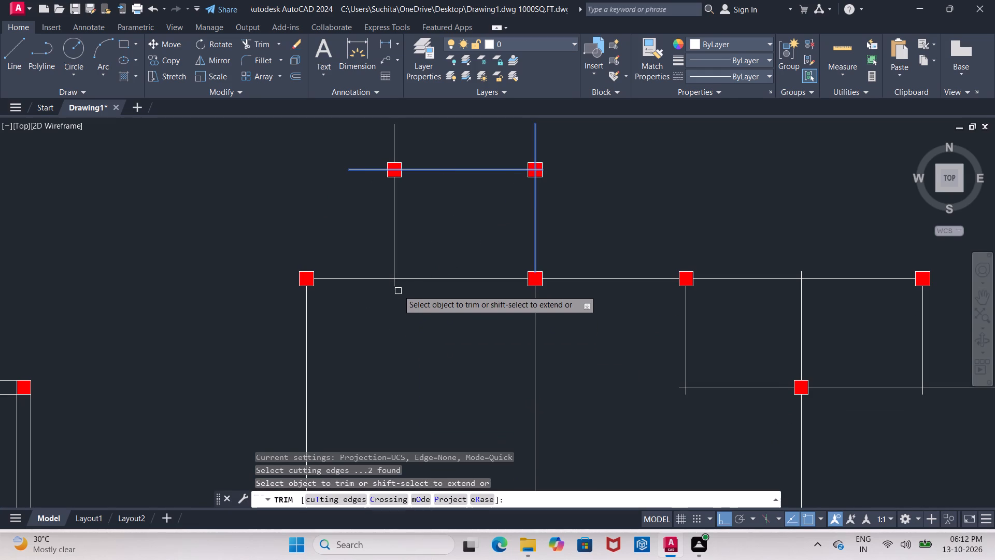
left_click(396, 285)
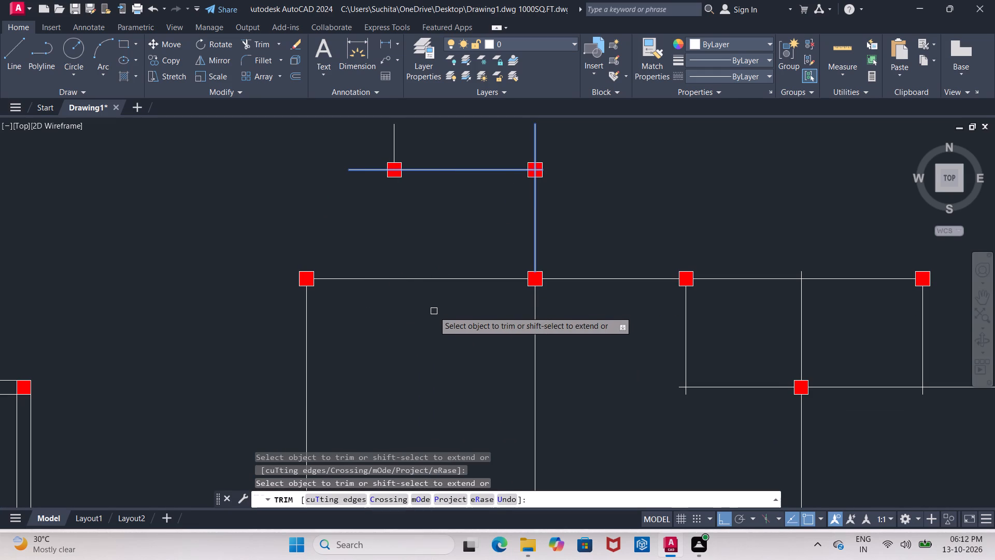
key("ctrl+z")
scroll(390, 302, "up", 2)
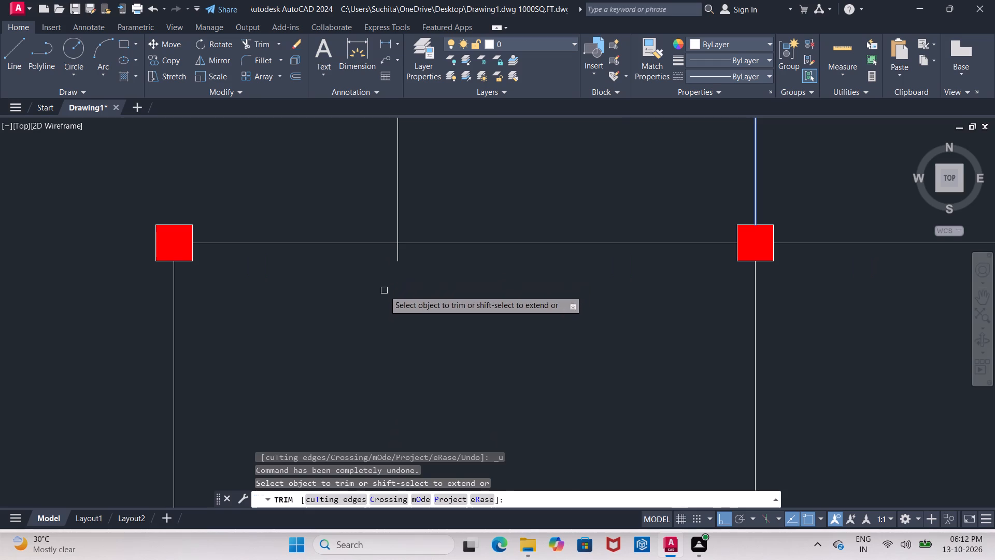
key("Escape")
Trim the short overhang of the projecting room's west centerline below the long east-west wall centerline.
middle_click_drag(382, 307, 373, 406)
scroll(373, 406, "down", 2)
scroll(373, 394, "up", 2)
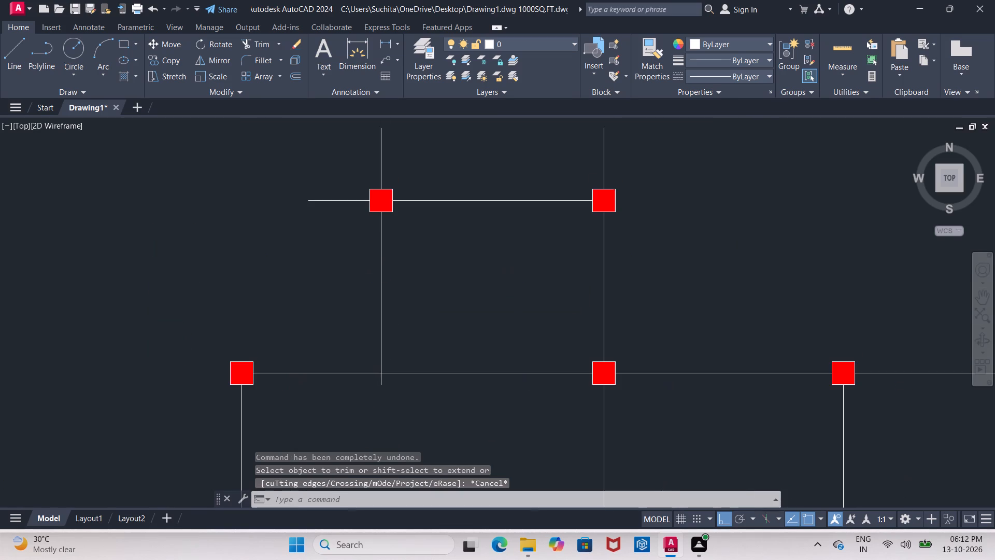
key("t")
key("r")
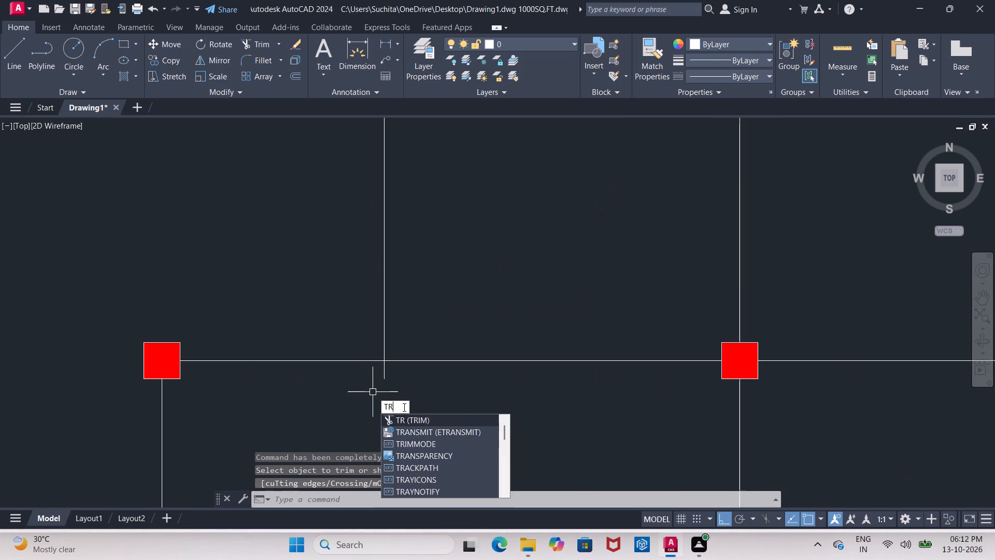
left_click(401, 419)
left_click(385, 372)
scroll(385, 381, "down", 2)
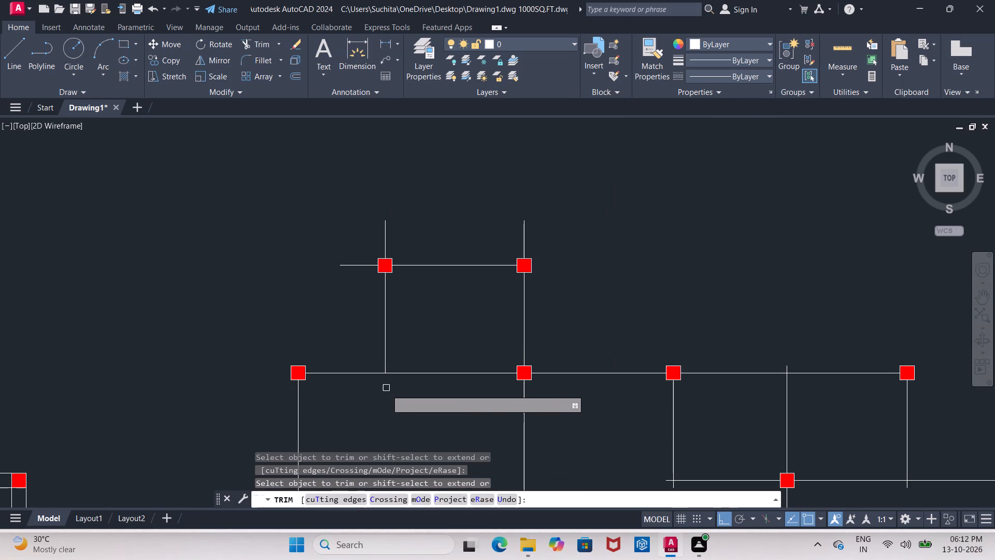
middle_click_drag(386, 402, 387, 369)
key("Escape")
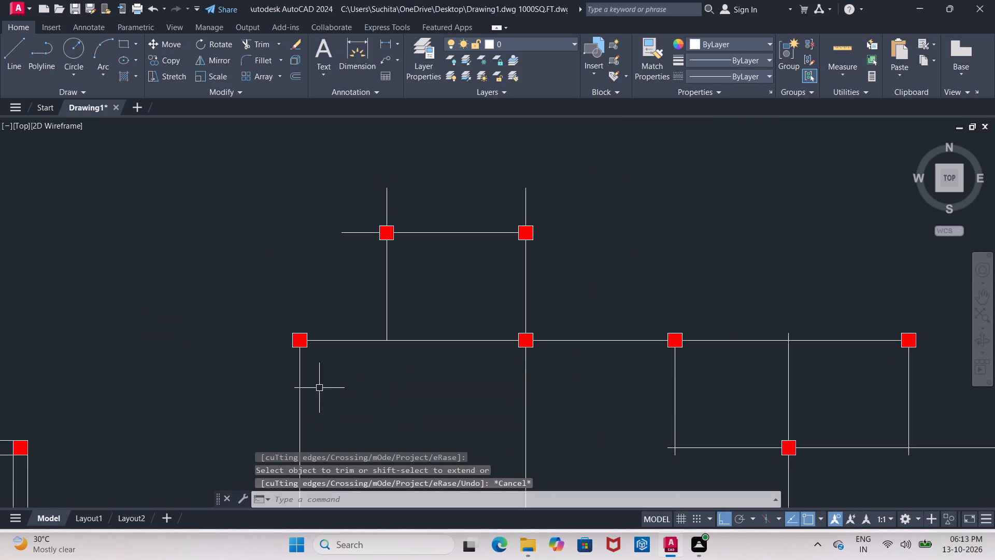
Stretch the north end of the plan's westernmost wall centerline 2' further north, past the northwest corner column.
left_click(300, 388)
left_click(302, 333)
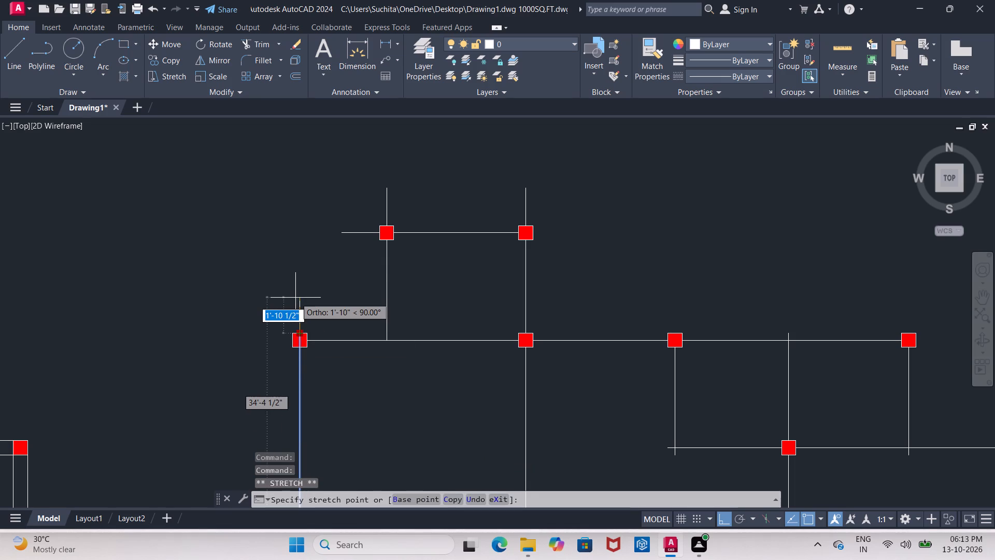
type("2'")
key("Return")
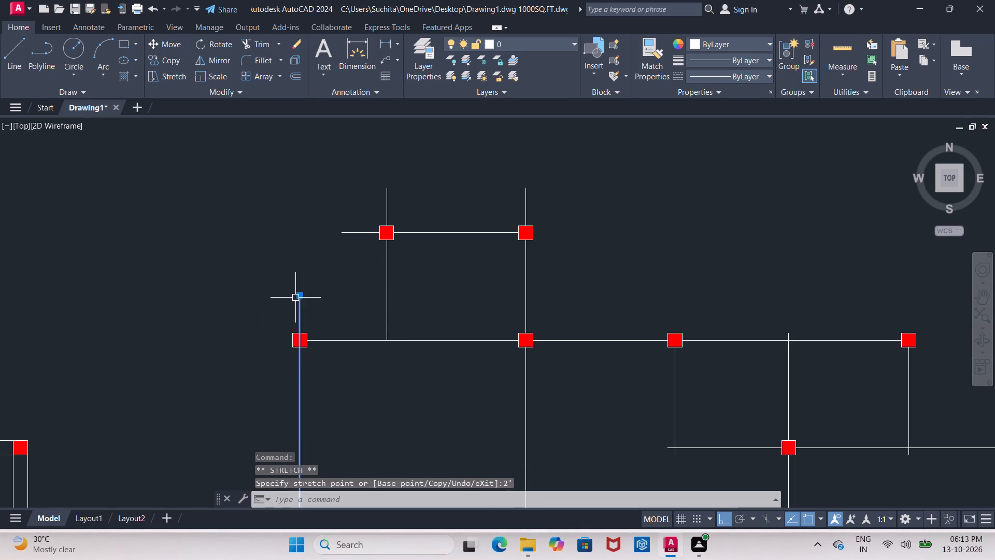
Stretch the west end of the long east-west wall centerline 2' further west, past the northwest corner column.
left_click(353, 342)
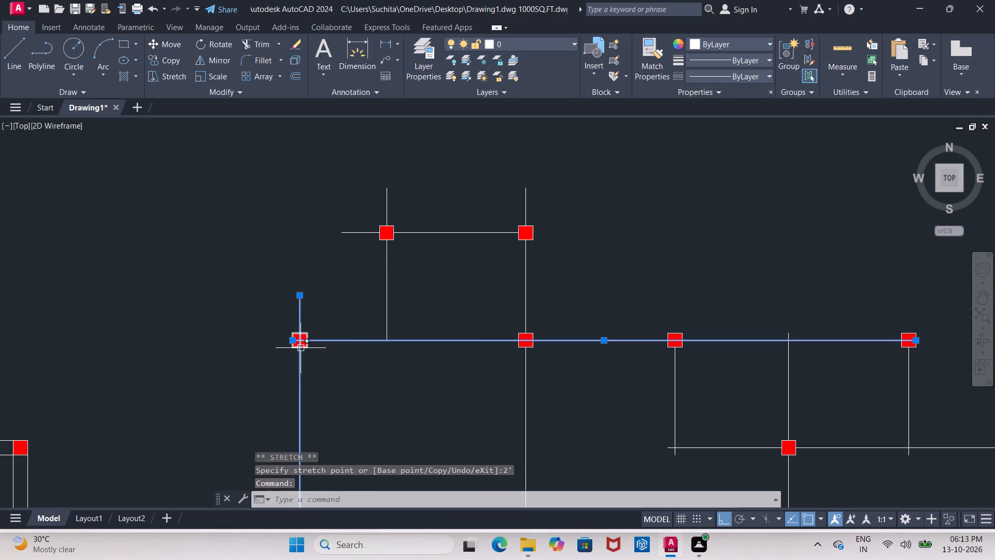
left_click(292, 342)
type("2'")
key("Return")
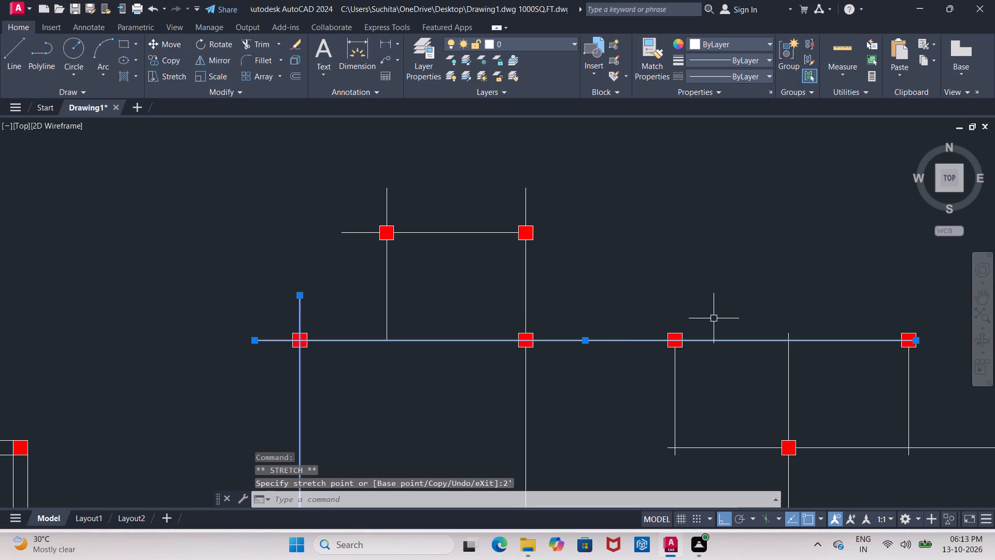
Stretch the north end of the northeast room's west wall centerline 2' further north, past its column.
left_click(677, 397)
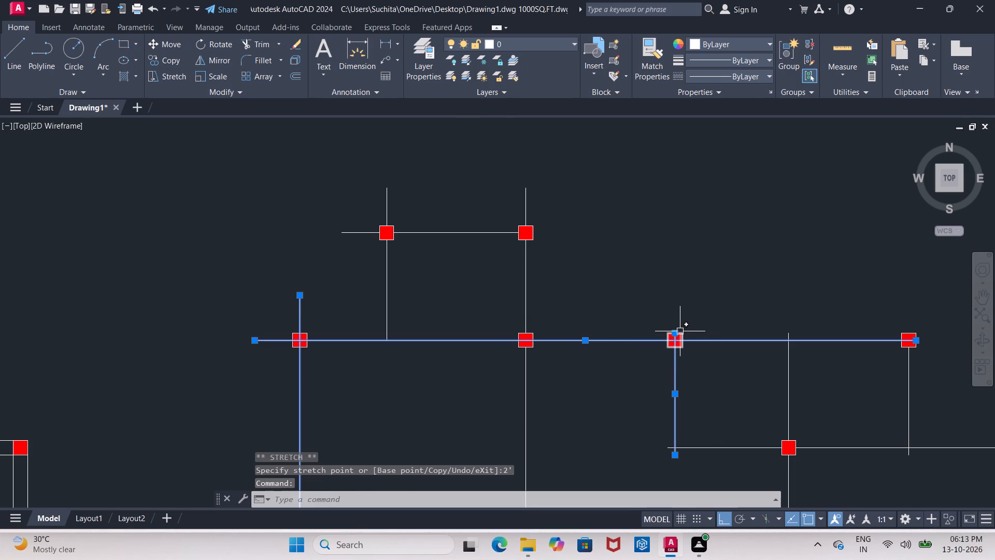
left_click(673, 334)
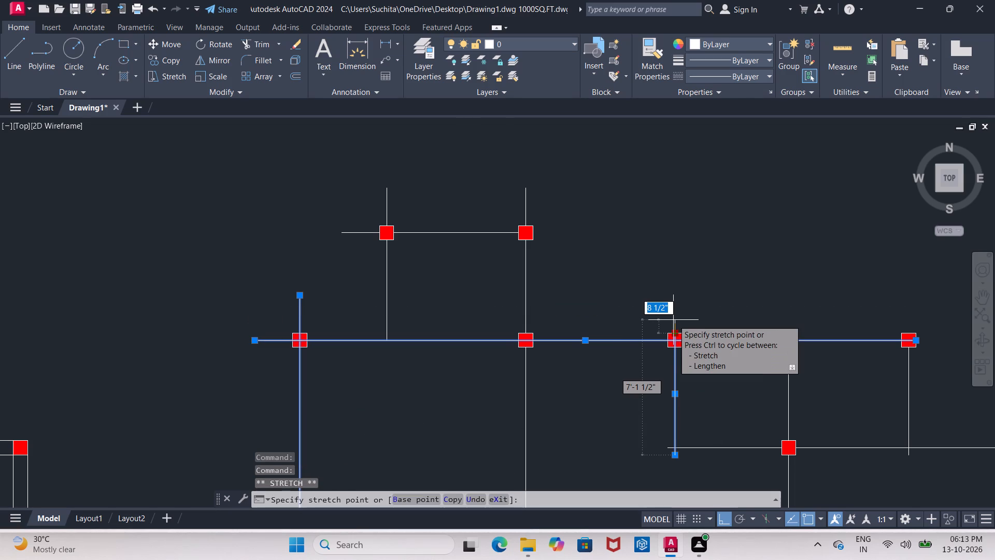
type("2'")
key("Return")
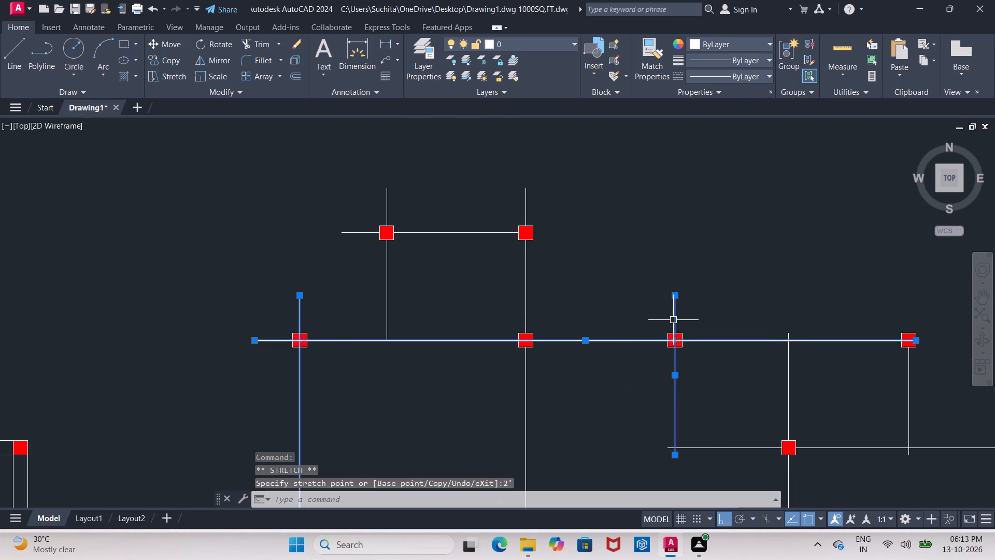
Stretch the north end of the northeast room's east wall centerline 2' further north, past the corner column.
middle_click_drag(791, 286, 328, 233)
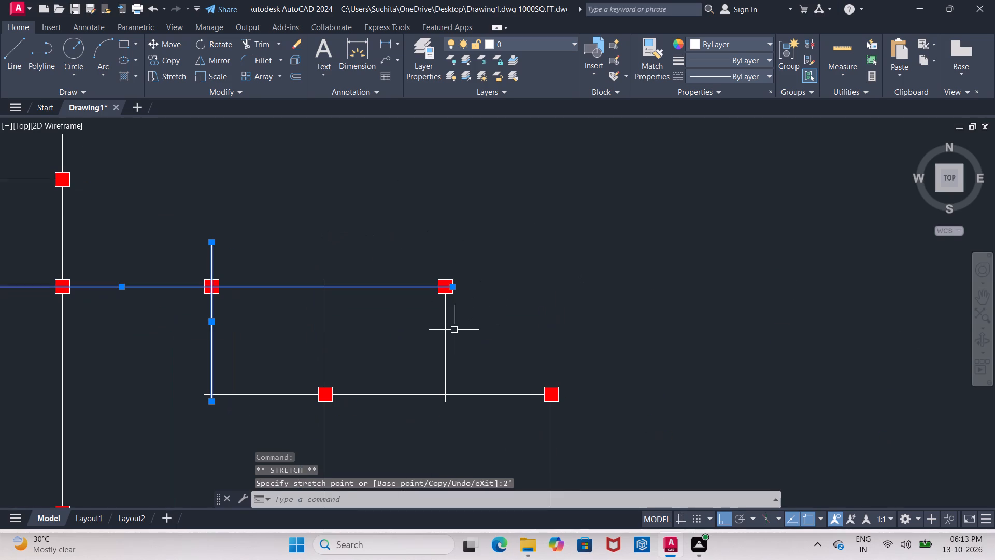
left_click(449, 335)
left_click(444, 344)
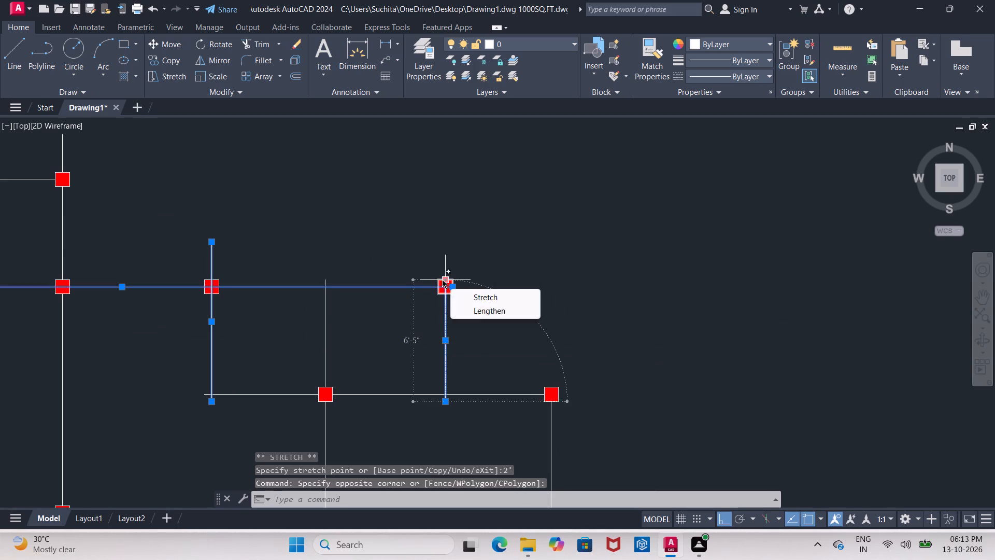
left_click(442, 279)
type("2'")
key("Return")
Stretch the east end of the long east-west wall centerline 2' further east, past the northeast room's corner column.
scroll(469, 305, "up", 1)
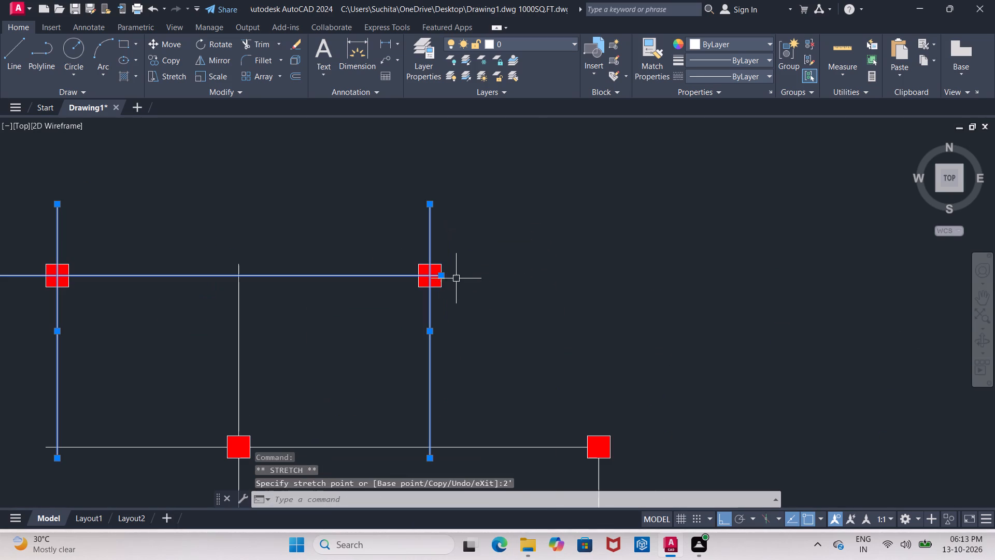
left_click_drag(442, 277, 447, 282)
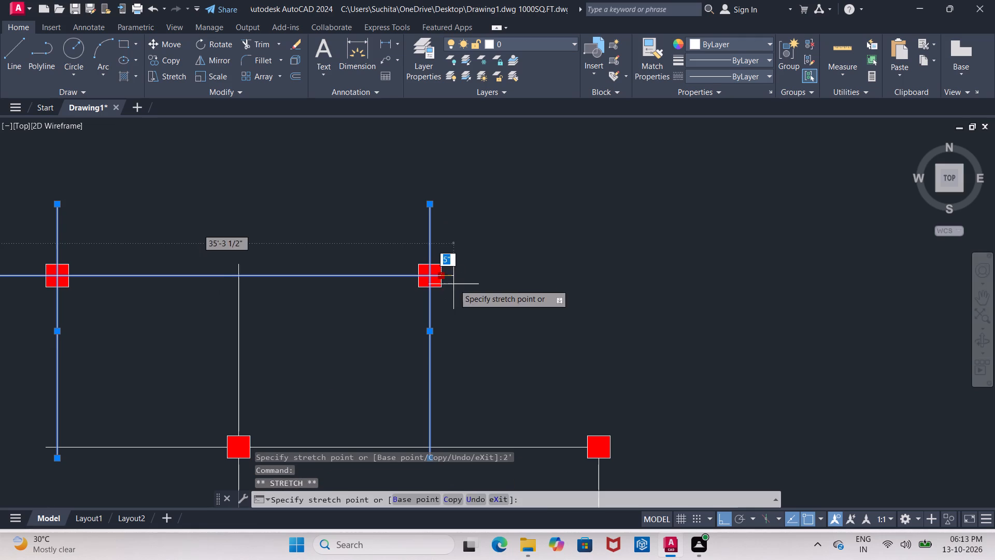
type("2'")
key("Return")
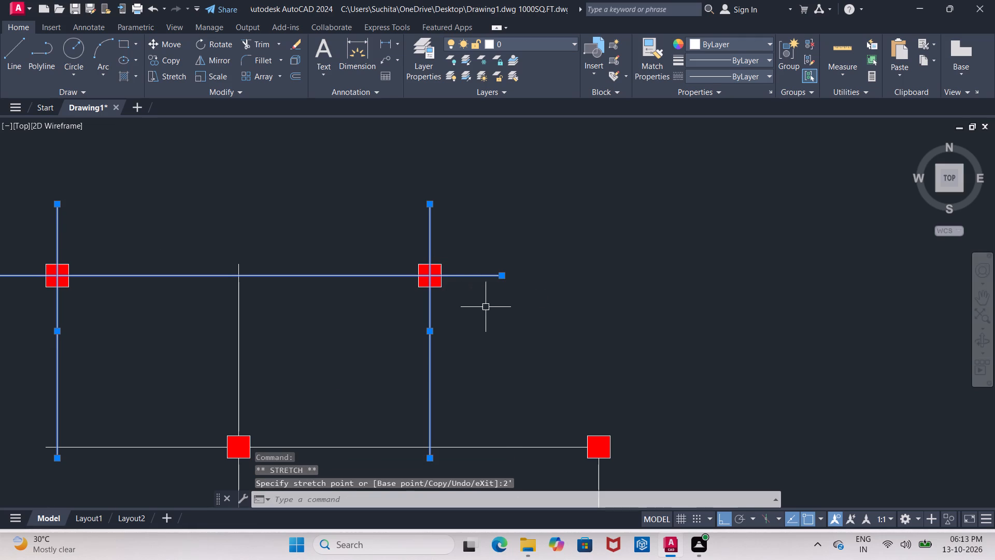
left_click(487, 308)
key("Escape")
key("Escape")
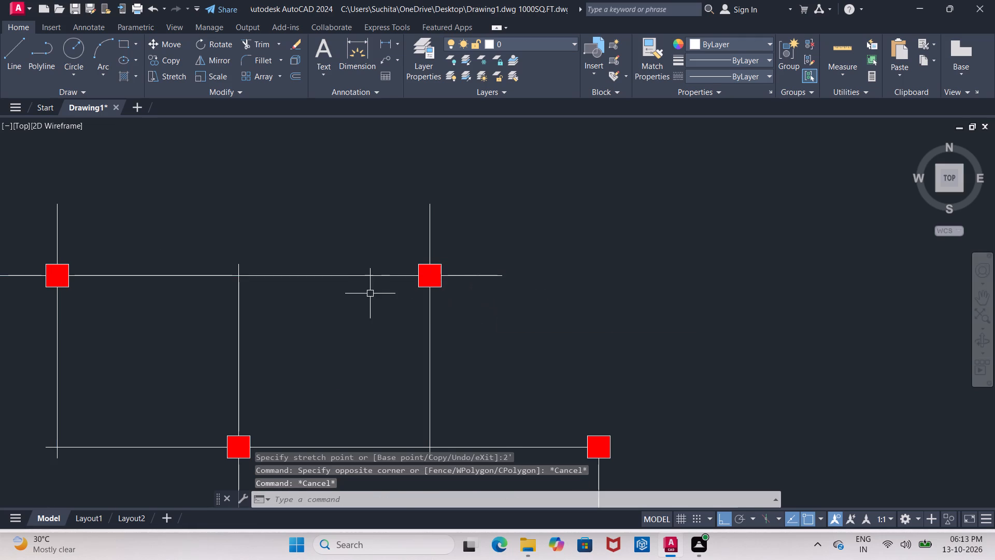
Trim the northeast room's short overhangs: the middle centerline above the north wall, and both centerlines past its southwest corner.
type("TR")
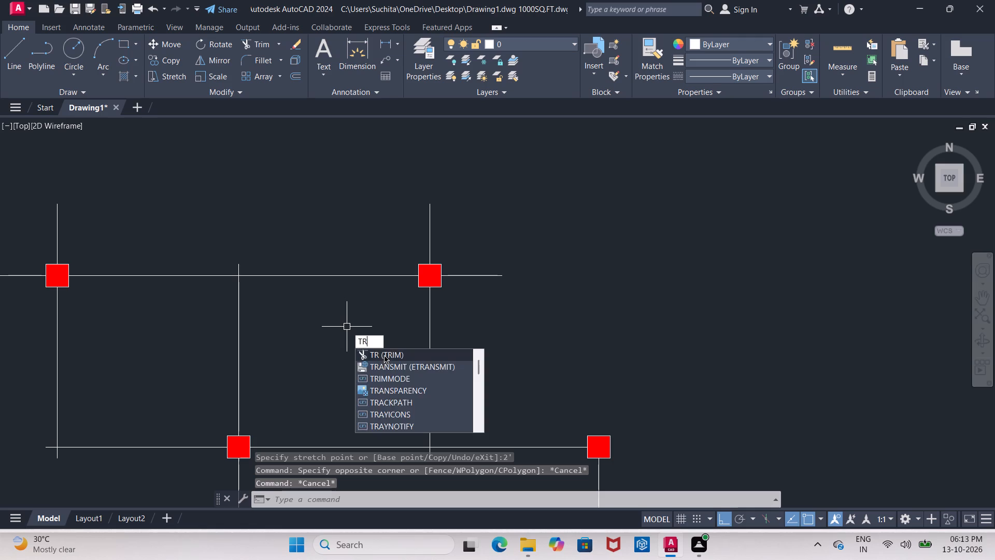
left_click(384, 355)
left_click(239, 269)
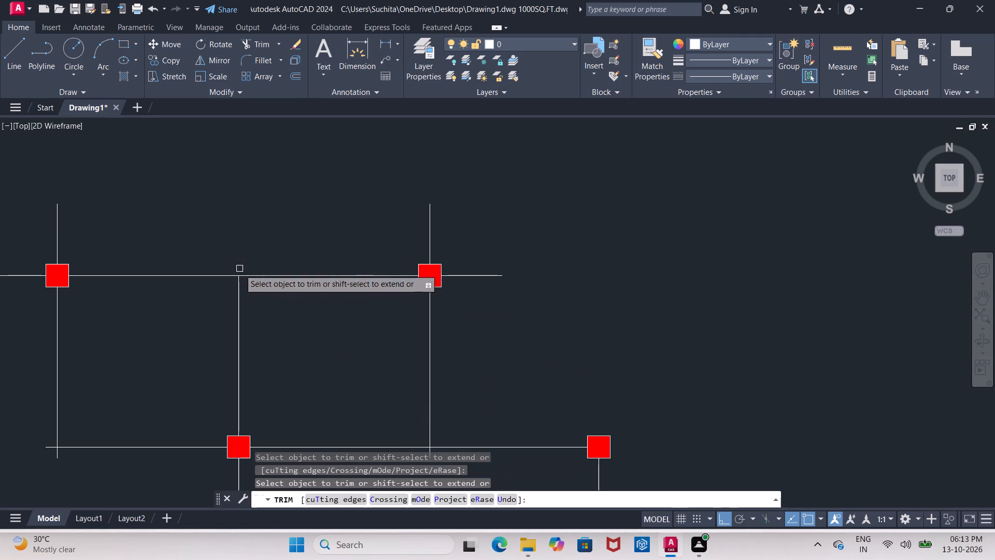
left_click(47, 449)
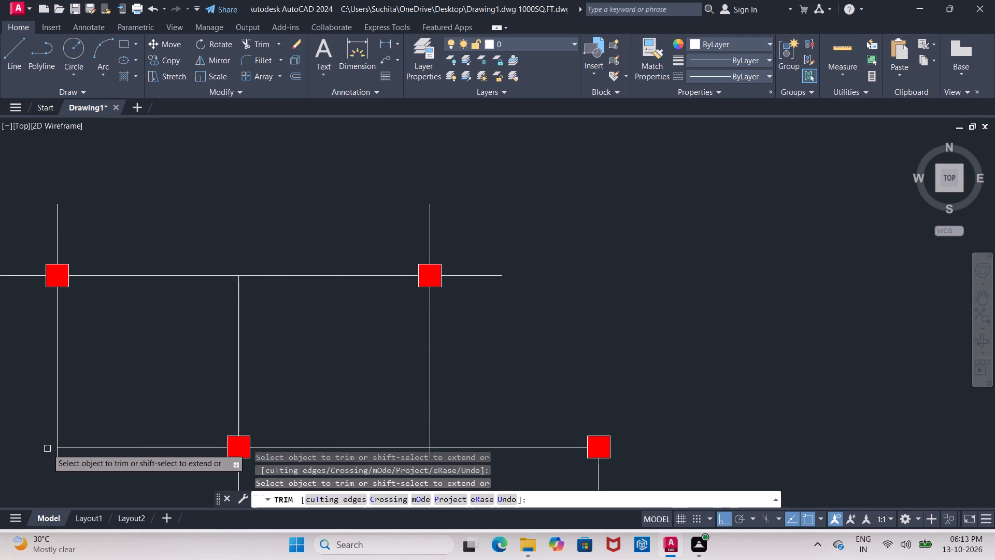
left_click(58, 454)
Trim away the middle centerline segment inside the northeast room, between its north wall centerline and the column on its south wall.
scroll(61, 454, "down", 2)
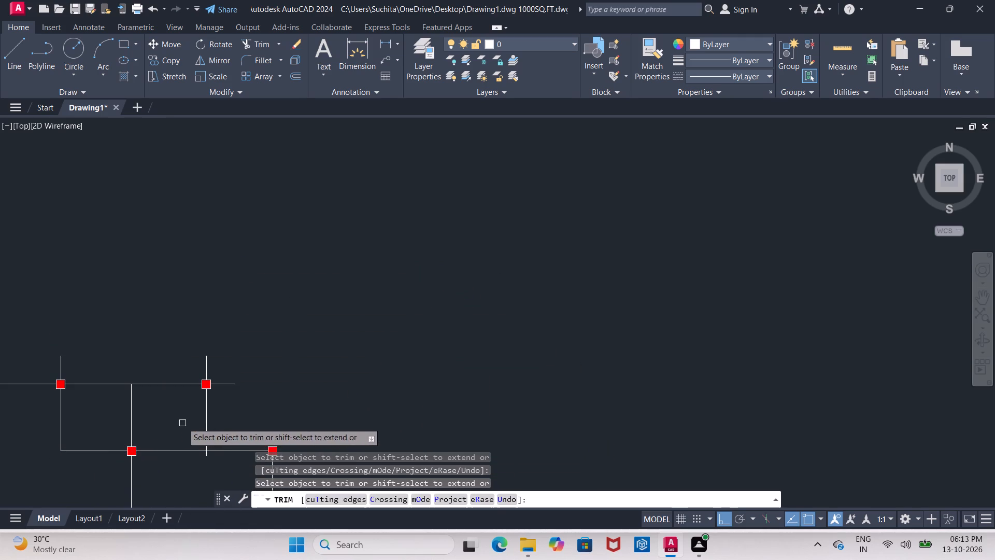
middle_click_drag(182, 423, 298, 347)
left_click(247, 340)
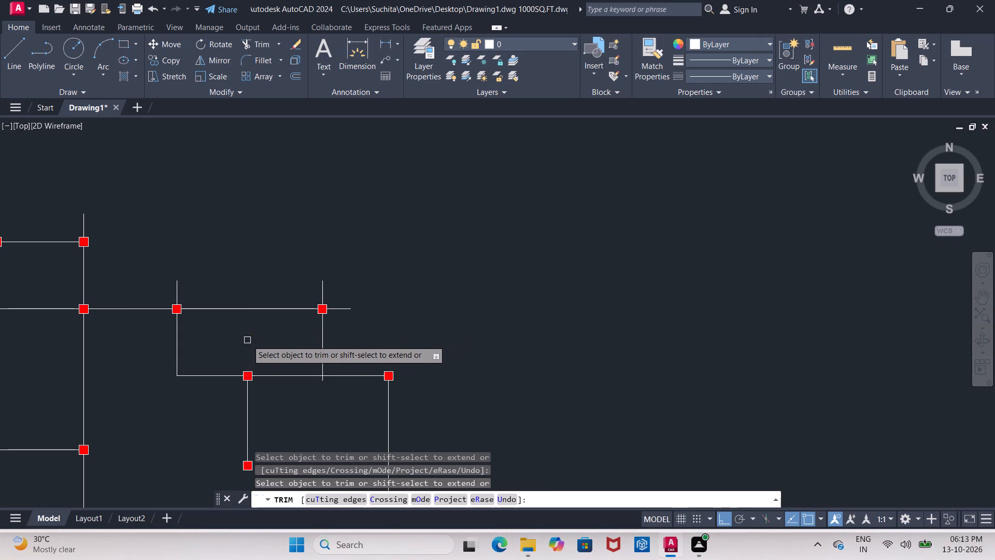
scroll(266, 345, "down", 1)
middle_click_drag(267, 345, 366, 328)
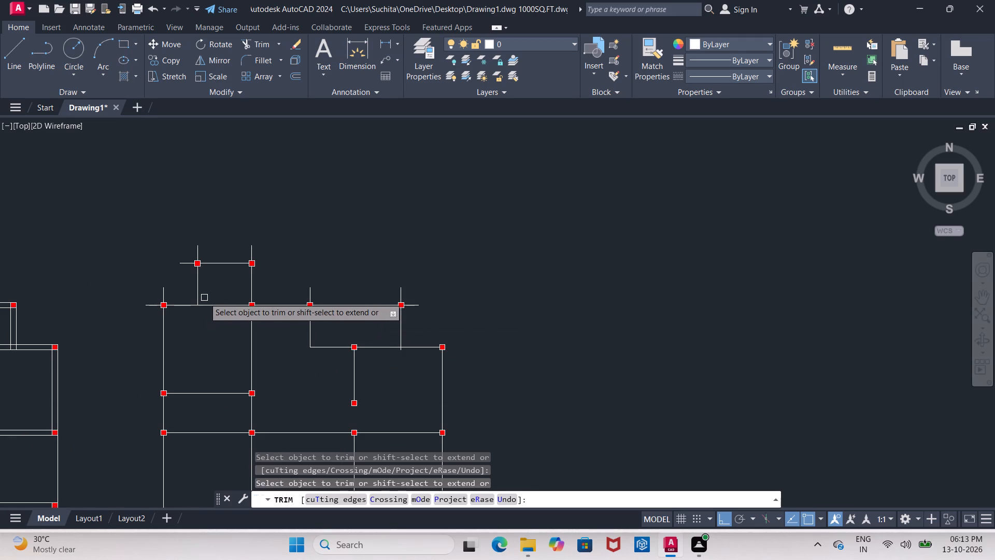
scroll(215, 332, "down", 1)
middle_click_drag(251, 350, 254, 351)
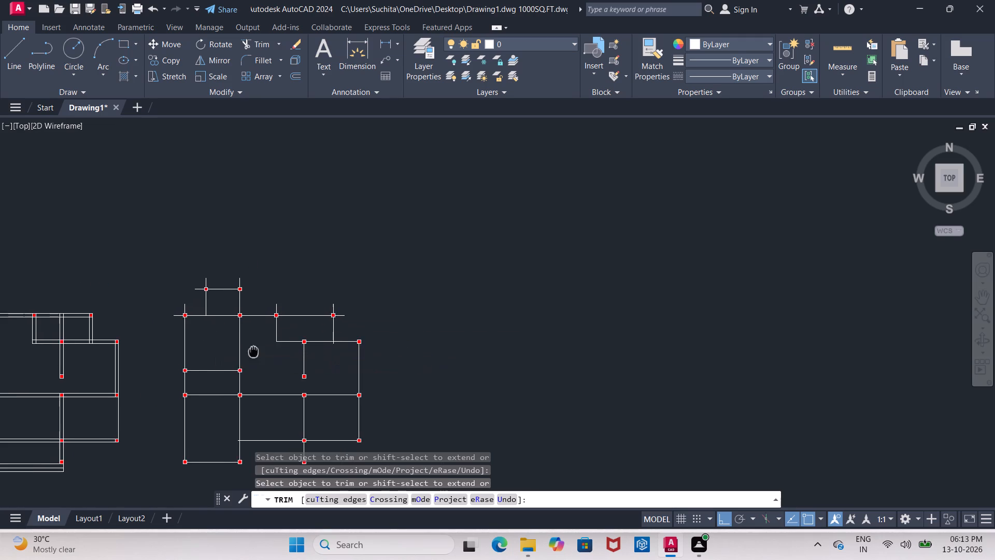
middle_click_drag(254, 351, 336, 259)
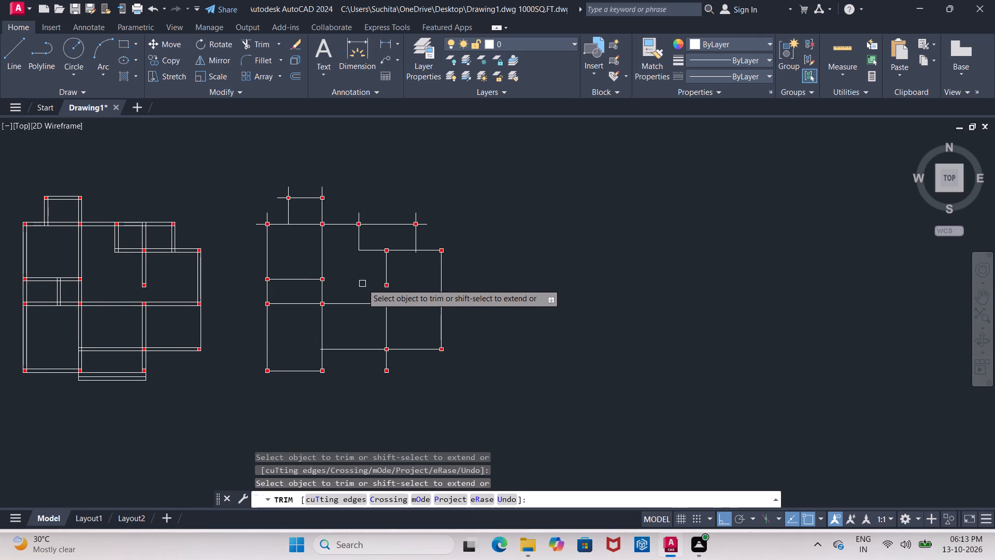
scroll(314, 180, "up", 2)
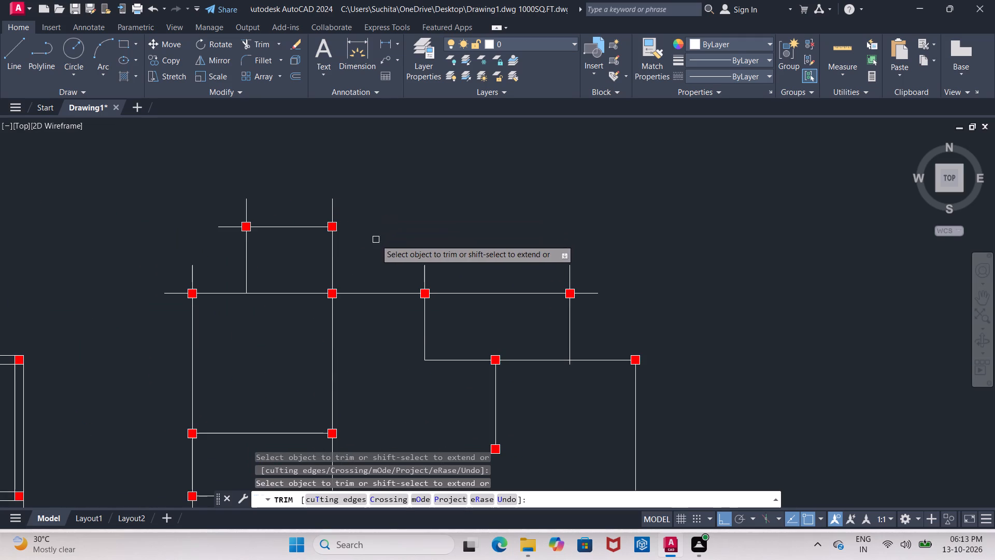
key("Escape")
Stretch the east end of the projecting room's north wall centerline 2' further east, past its corner column.
left_click(310, 226)
left_click_drag(335, 228, 340, 228)
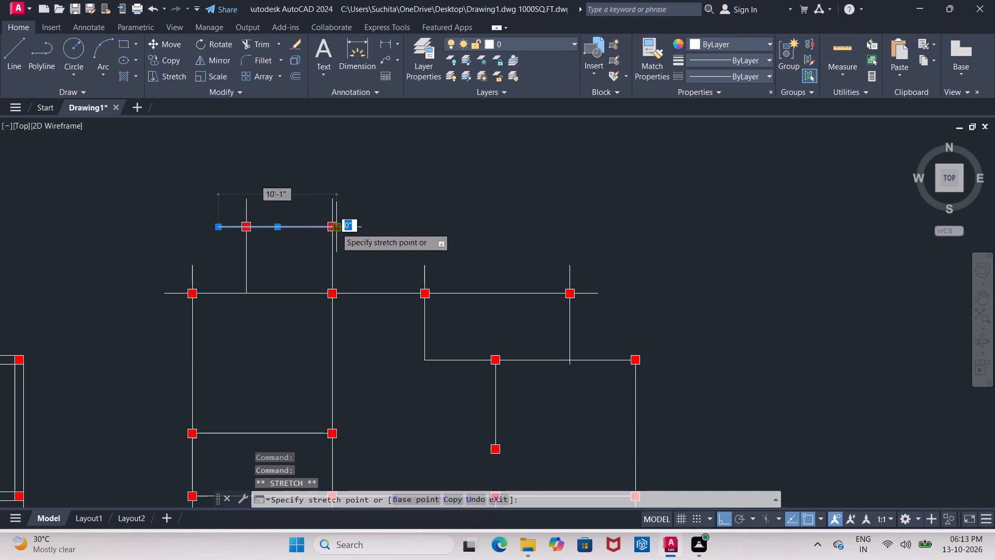
left_click_drag(340, 228, 344, 228)
type("2'")
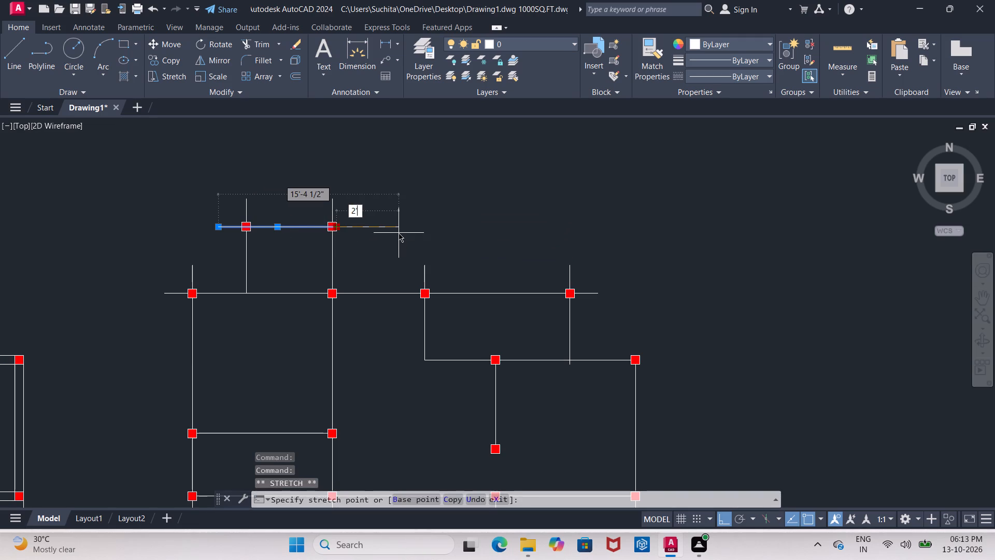
key("Return")
middle_click_drag(418, 241, 403, 155)
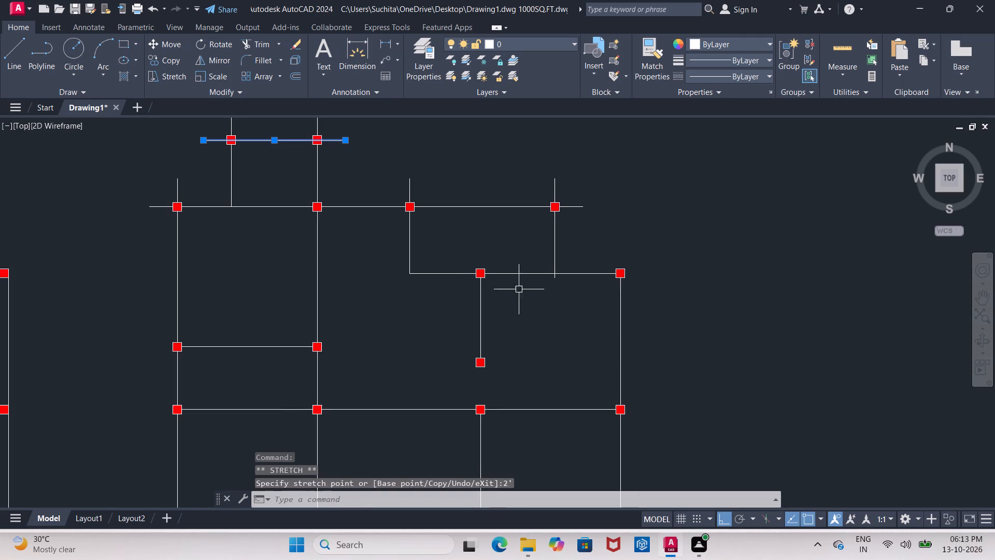
key("Escape")
Stretch the north end of the short partition centerline below the northeast room 2' further north, past its upper column.
left_click(482, 306)
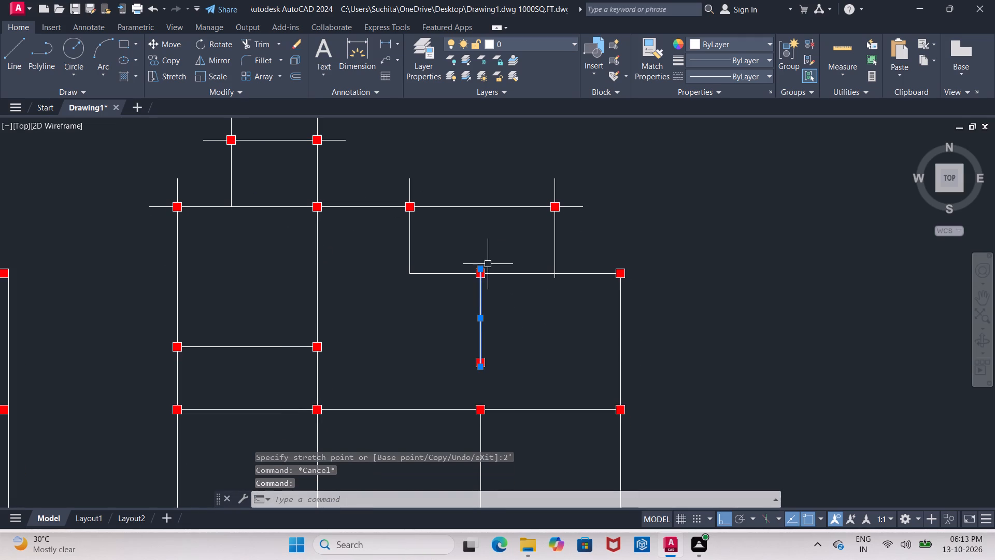
left_click(482, 268)
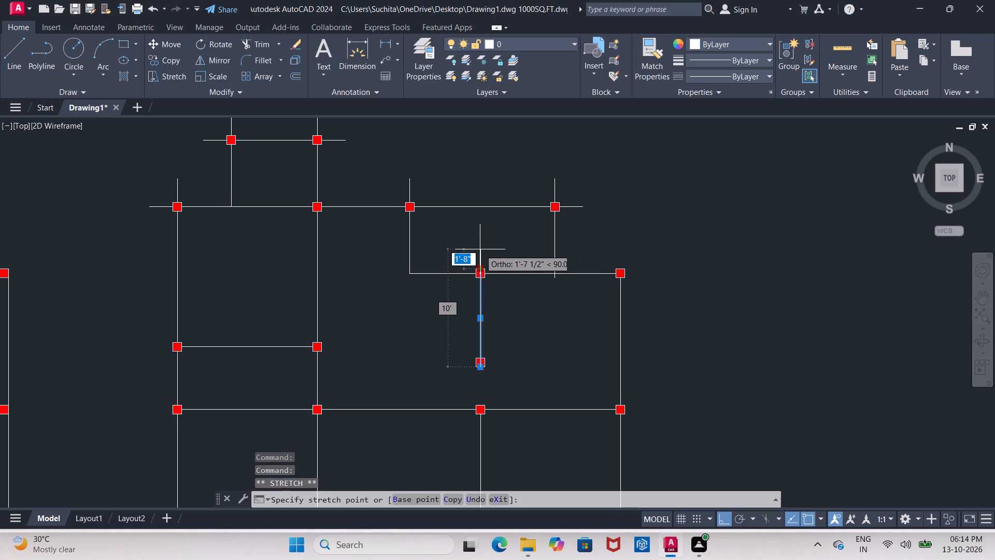
type("2'")
key("Return")
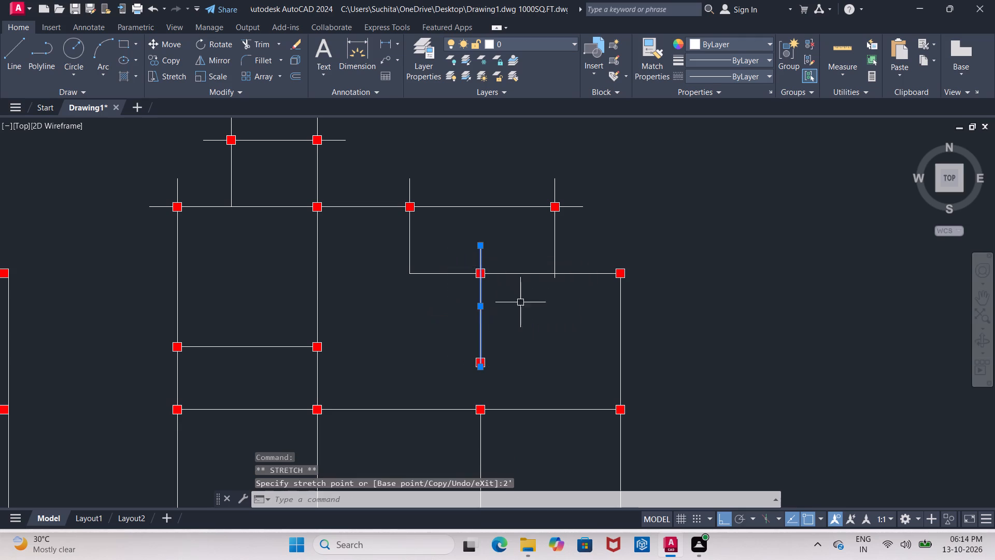
left_click(530, 324)
key("Escape")
key("Escape")
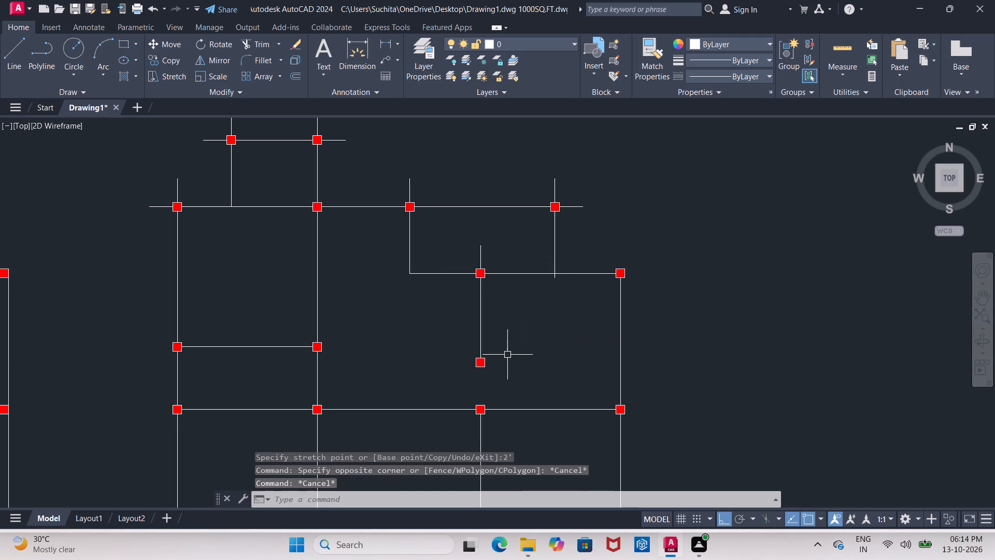
Stretch the south end of the same short partition centerline 2' further south, past its lower column.
middle_click_drag(504, 353, 488, 275)
left_click(464, 264)
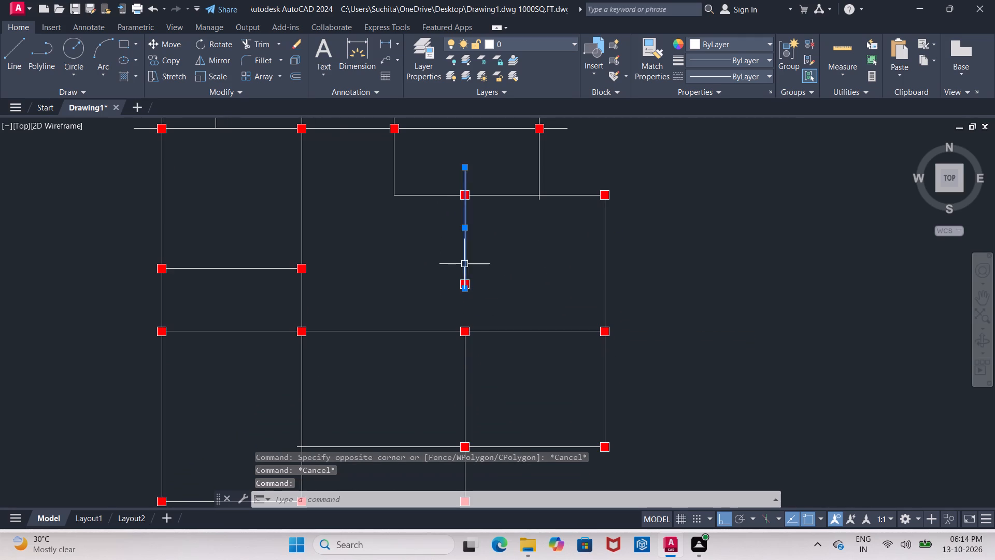
scroll(478, 312, "up", 2)
left_click_drag(441, 254, 442, 259)
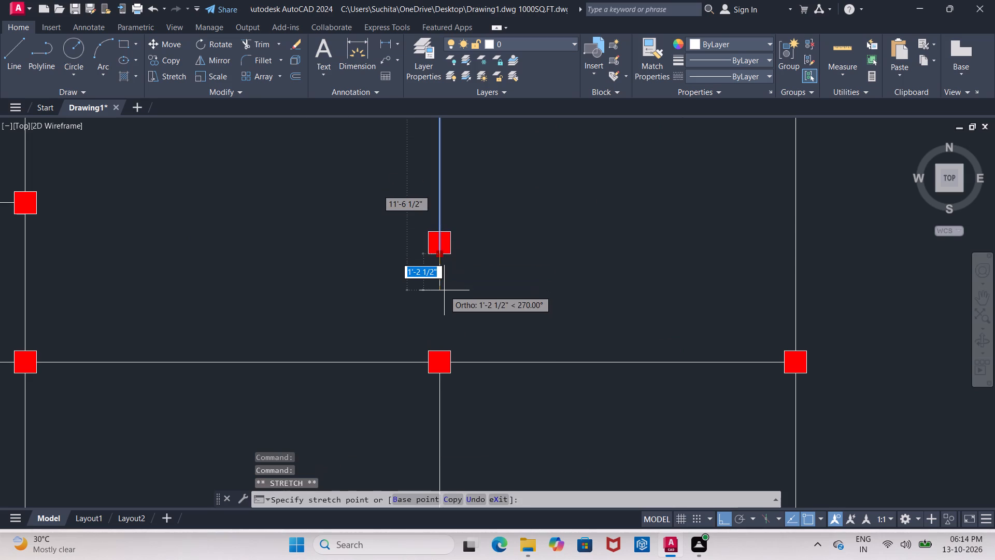
type("2'")
key("Return")
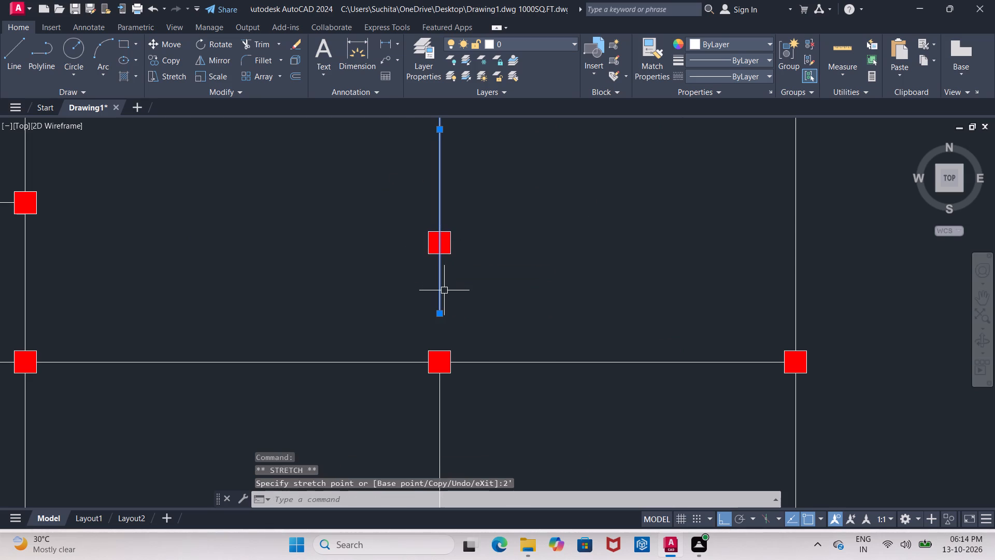
key("Escape")
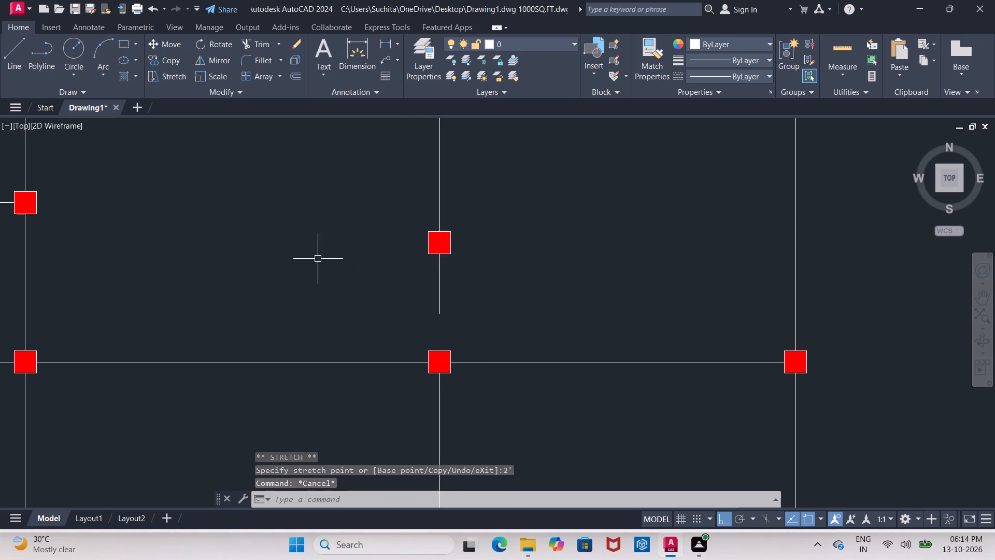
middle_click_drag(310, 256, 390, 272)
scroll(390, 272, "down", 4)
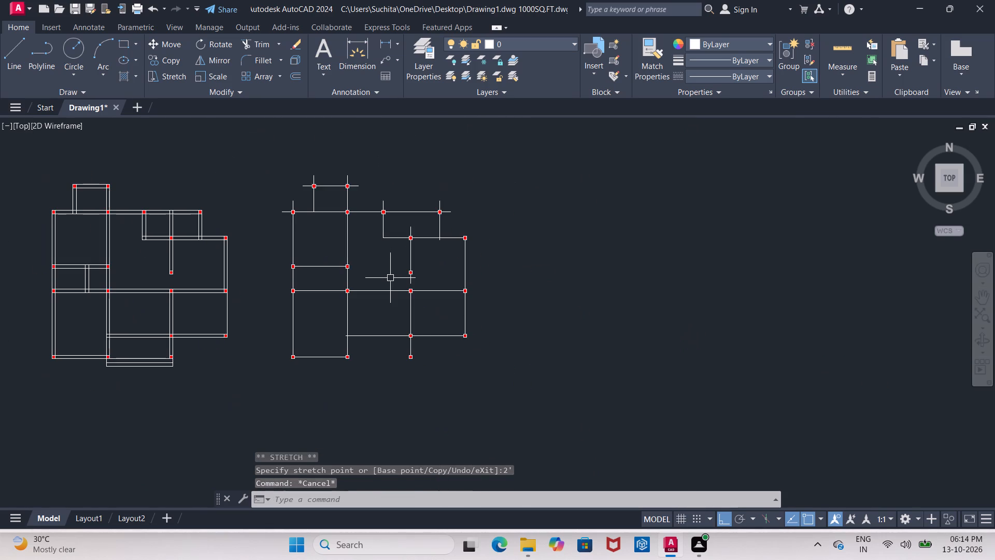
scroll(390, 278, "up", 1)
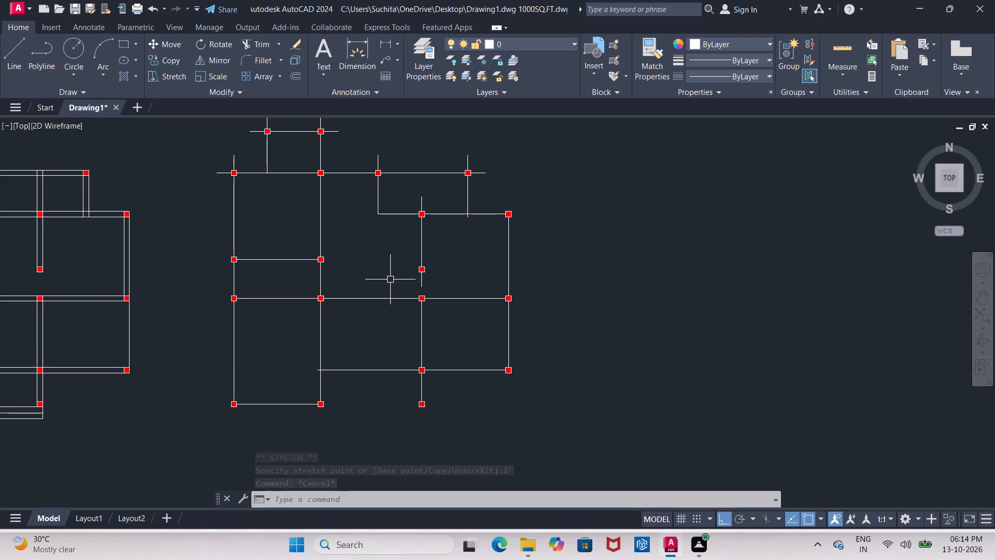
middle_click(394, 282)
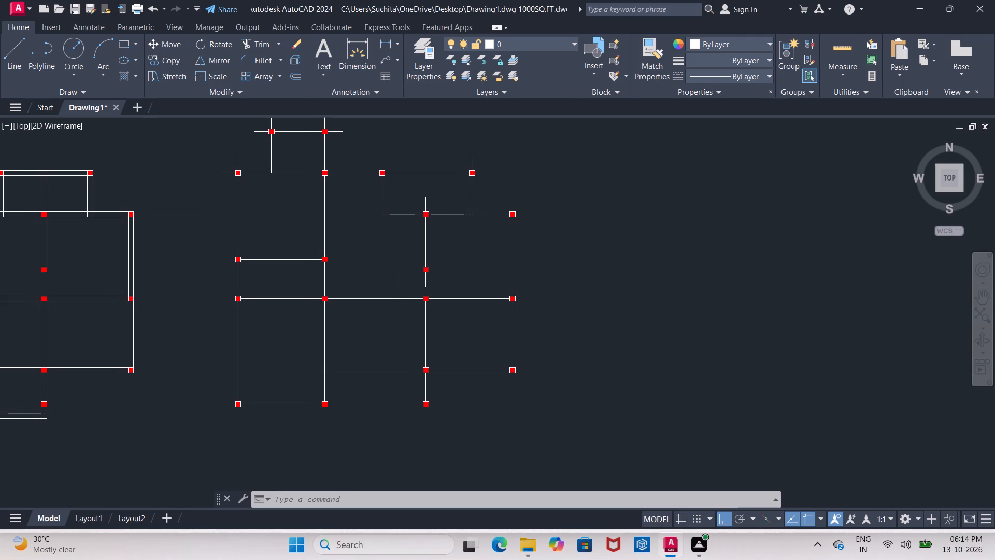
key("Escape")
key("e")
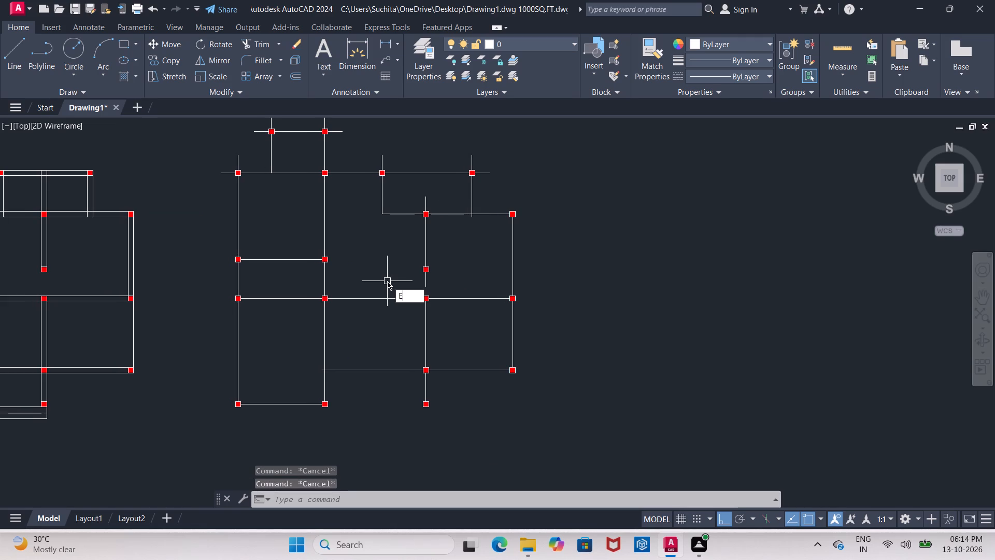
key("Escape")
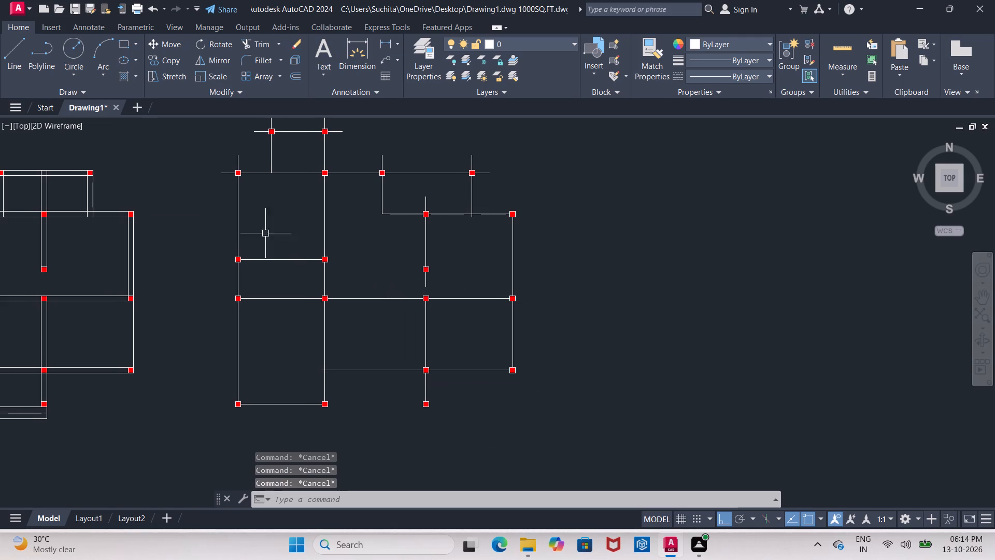
Draw a horizontal line from the north edge of the original plan's partition column eastward past the matching lower partition column in the centerline plan.
left_click(22, 55)
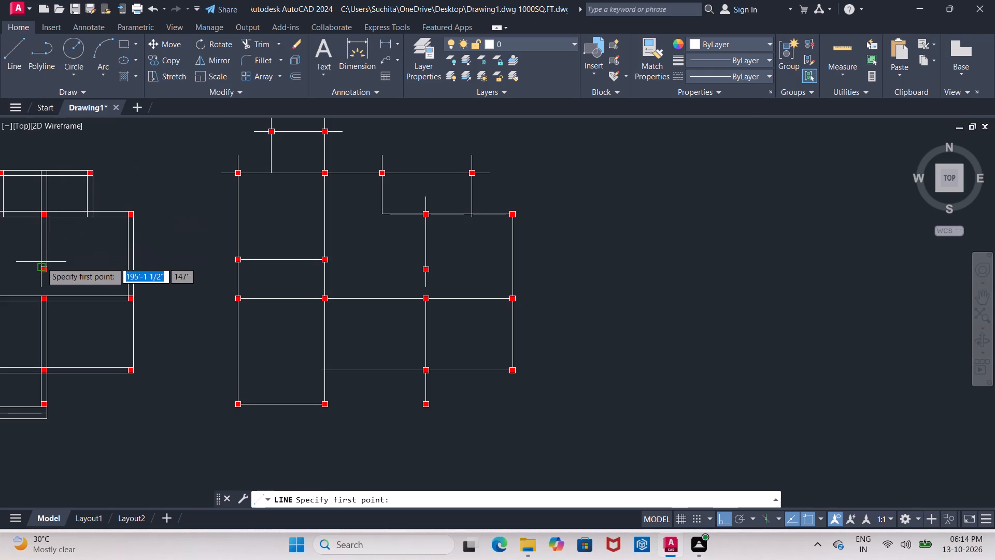
scroll(41, 262, "up", 2)
left_click(56, 273)
middle_click_drag(530, 270, 239, 277)
middle_click_drag(783, 267, 551, 286)
left_click(589, 283)
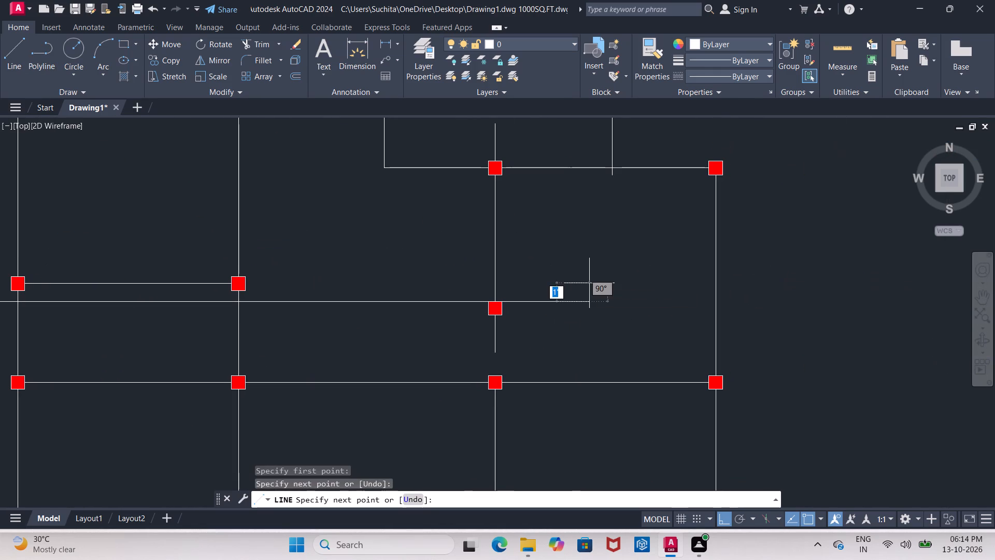
key("Escape")
Offset the new horizontal line 4.5" to the south, onto the middle of the lower partition column.
key("o")
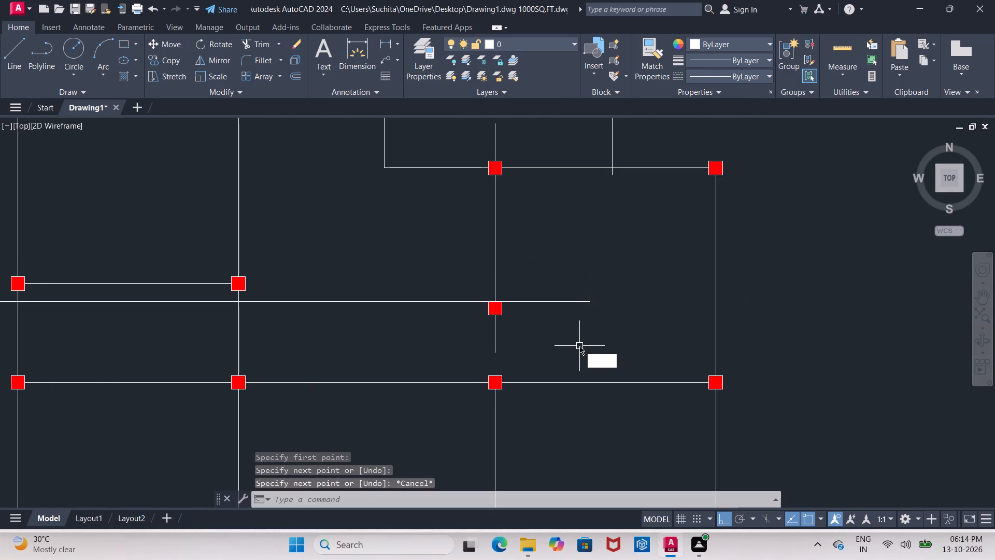
key("Return")
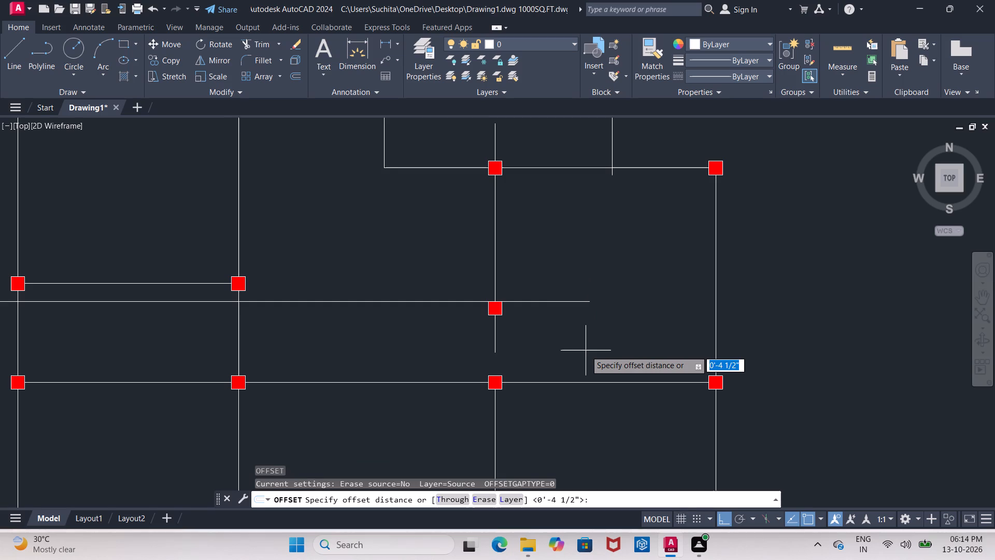
key("4")
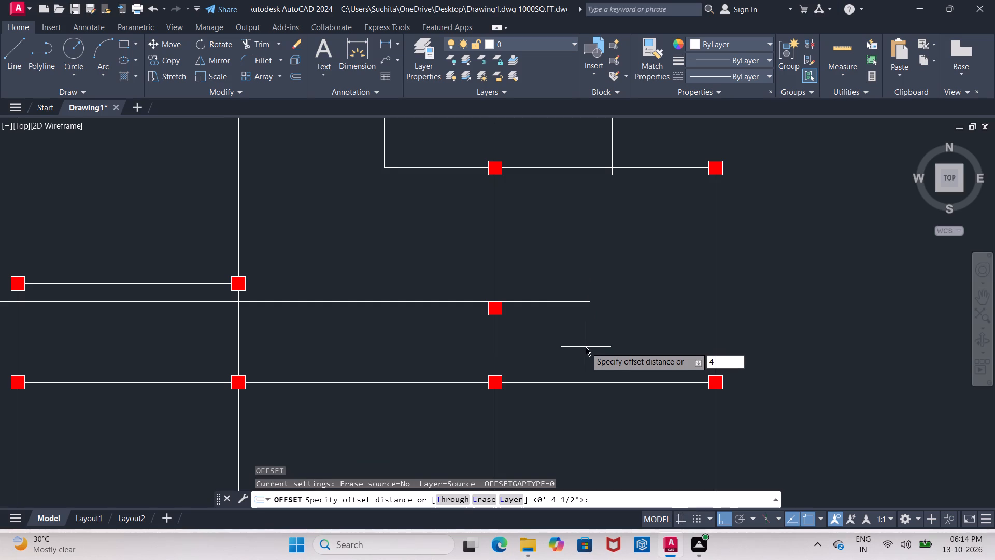
type(".5")
key("shift+quotedbl")
key("Return")
left_click(557, 302)
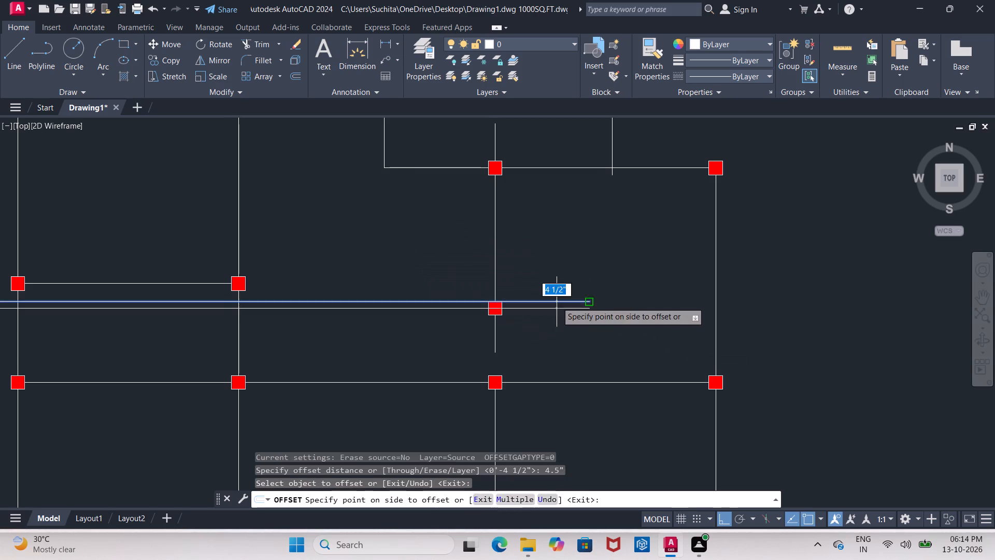
left_click(553, 329)
key("Escape")
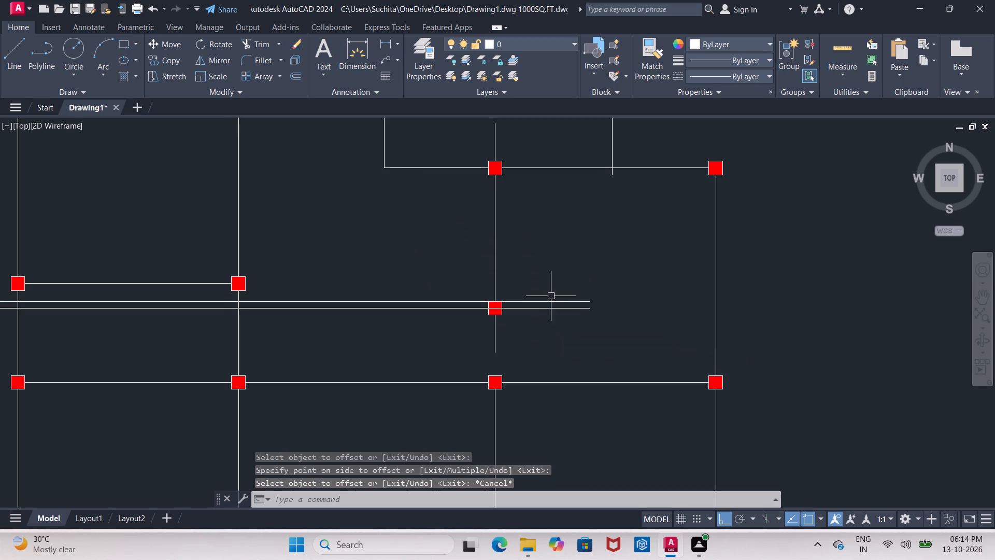
Erase the source horizontal line along the north edge of the lower partition column.
left_click(551, 303)
key("Delete")
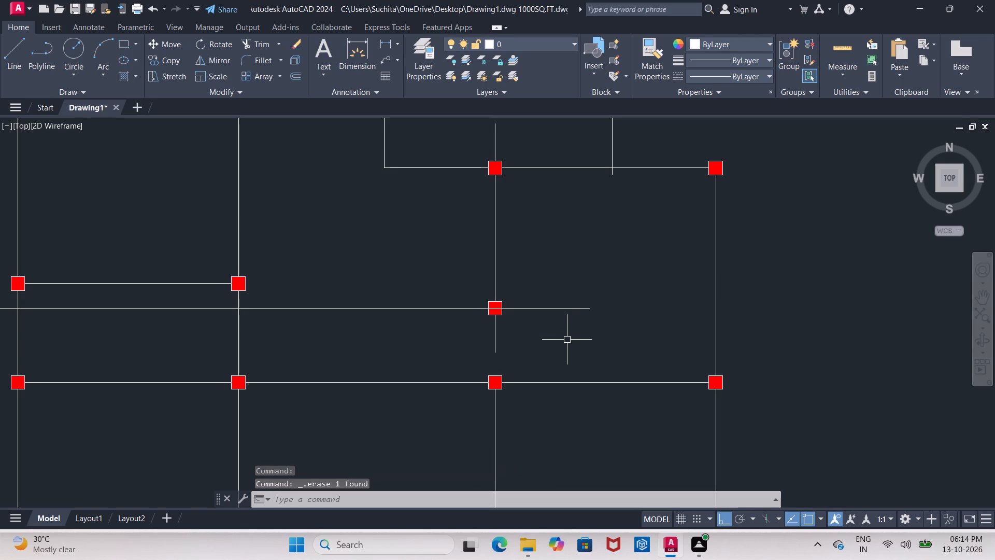
Trim the offset line between the east wall centerline of the west rooms and the lower partition column.
type("TR")
key("Return")
key("Return")
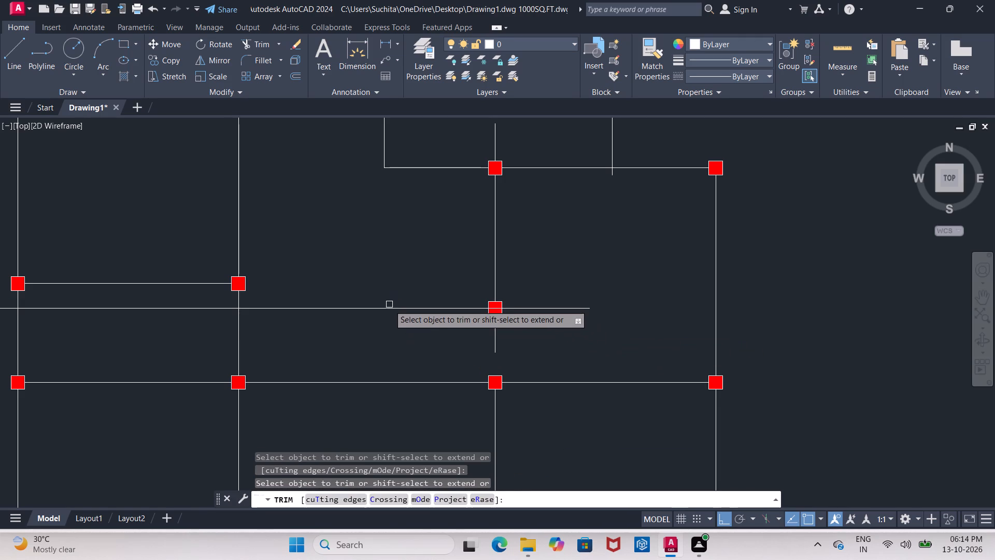
left_click(391, 309)
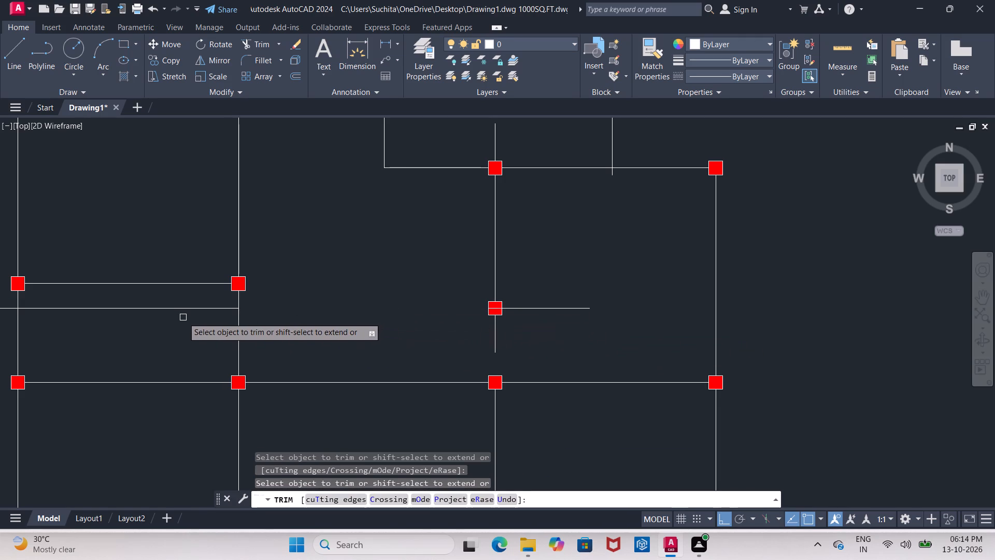
key("Escape")
Erase the leftover piece of the offset line west of the west rooms' east wall centerline.
left_click(188, 310)
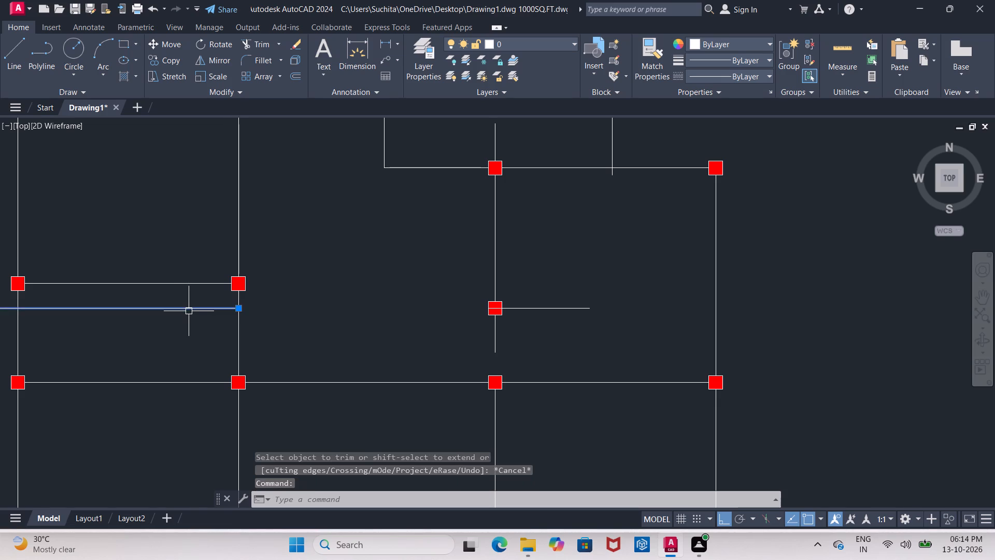
key("Delete")
Shorten the east end of the remaining horizontal line so it stops a short distance past the lower partition column.
left_click(573, 306)
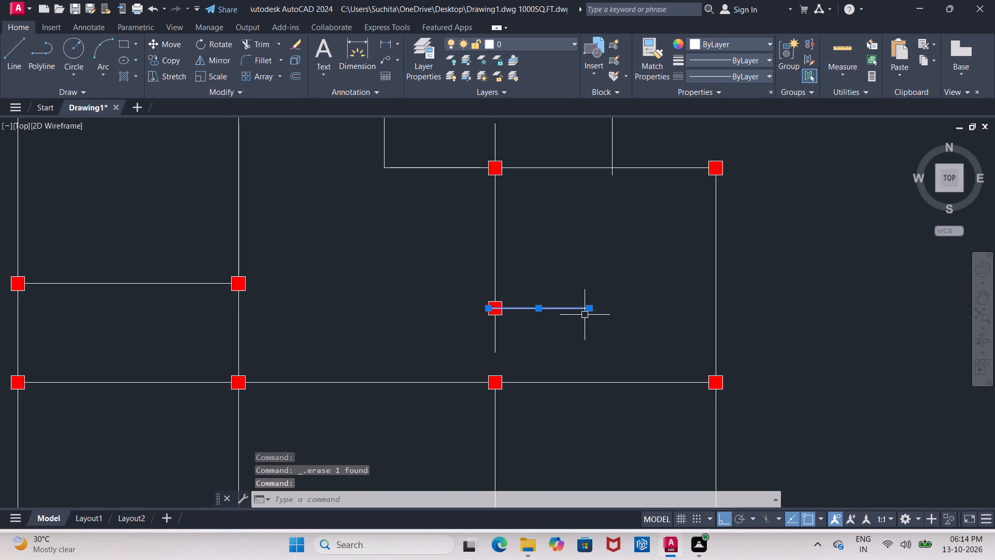
left_click(589, 310)
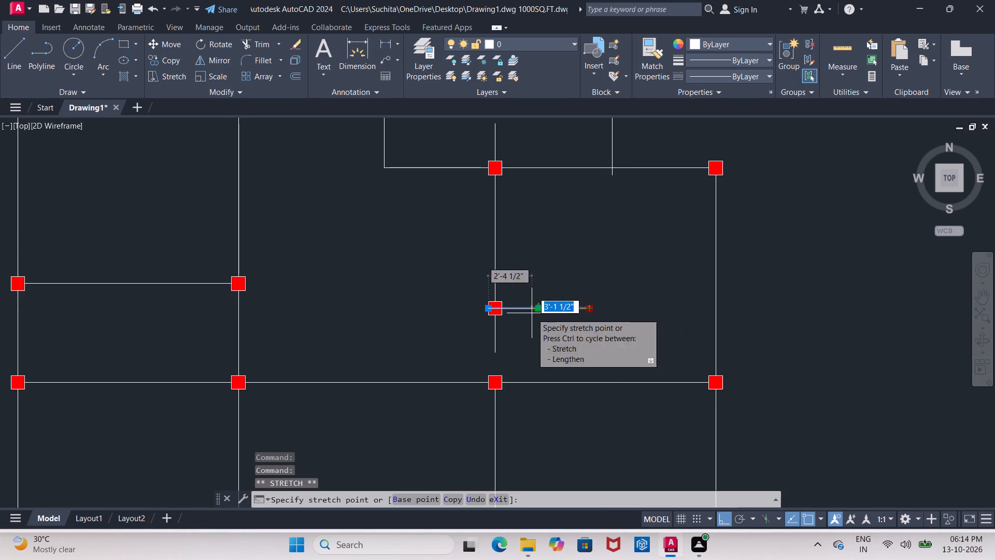
left_click(521, 312)
scroll(535, 333, "up", 2)
key("Escape")
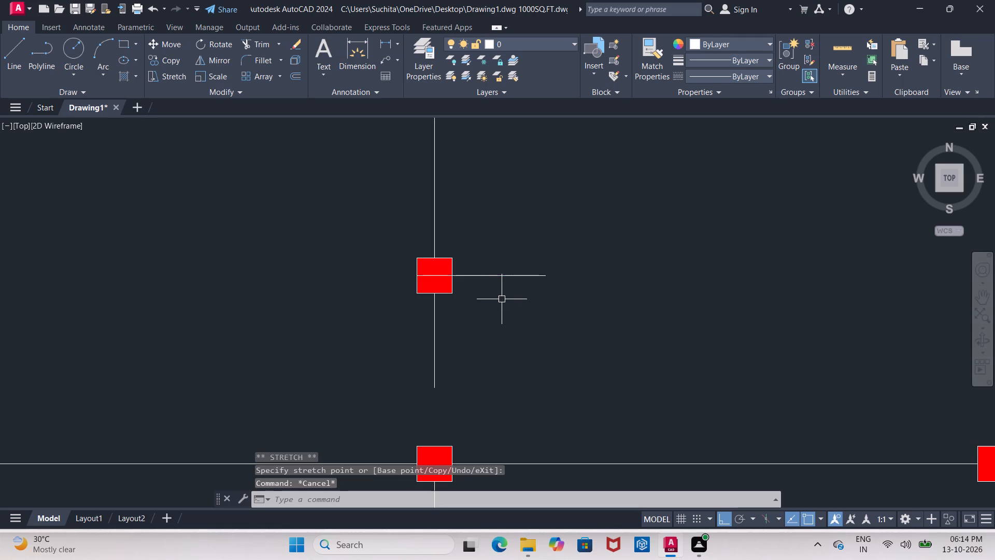
Stretch the west end of the short horizontal line 2' further west, past the lower partition column.
left_click(466, 274)
left_click(416, 274)
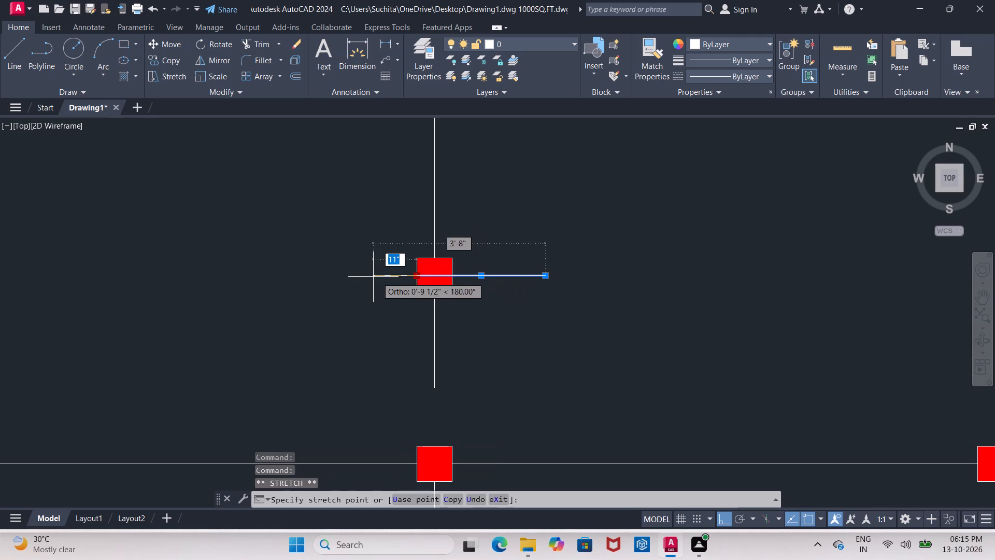
type("2'")
key("Return")
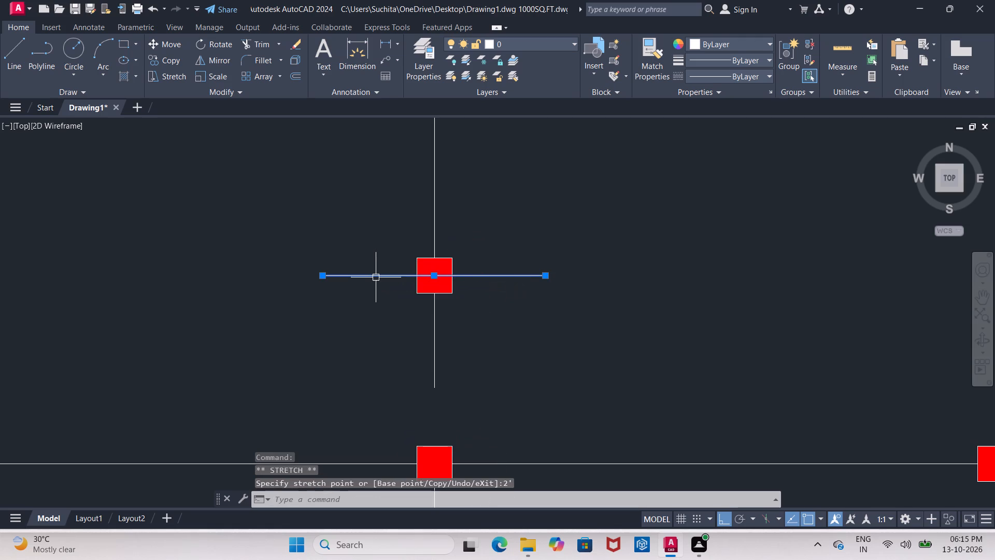
left_click(576, 398)
key("Escape")
key("Escape")
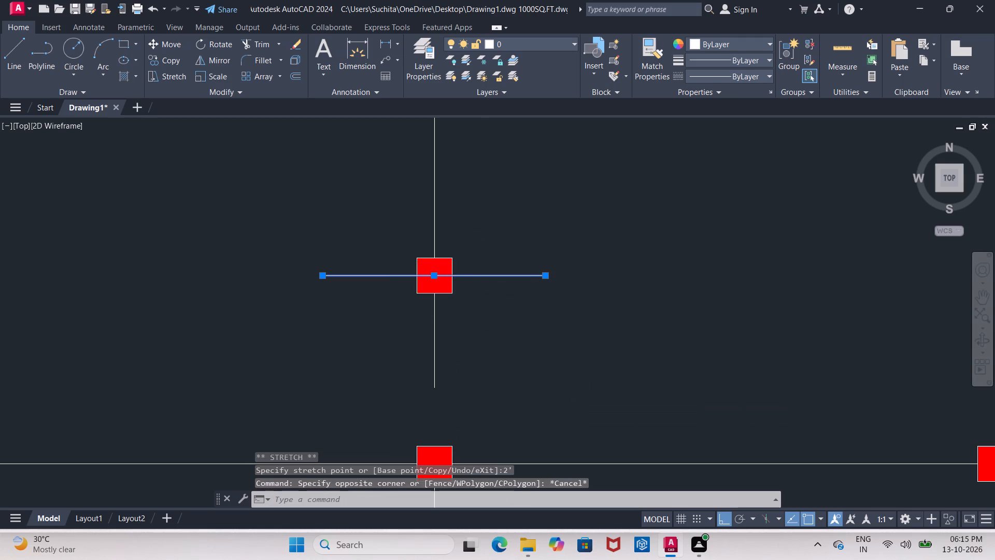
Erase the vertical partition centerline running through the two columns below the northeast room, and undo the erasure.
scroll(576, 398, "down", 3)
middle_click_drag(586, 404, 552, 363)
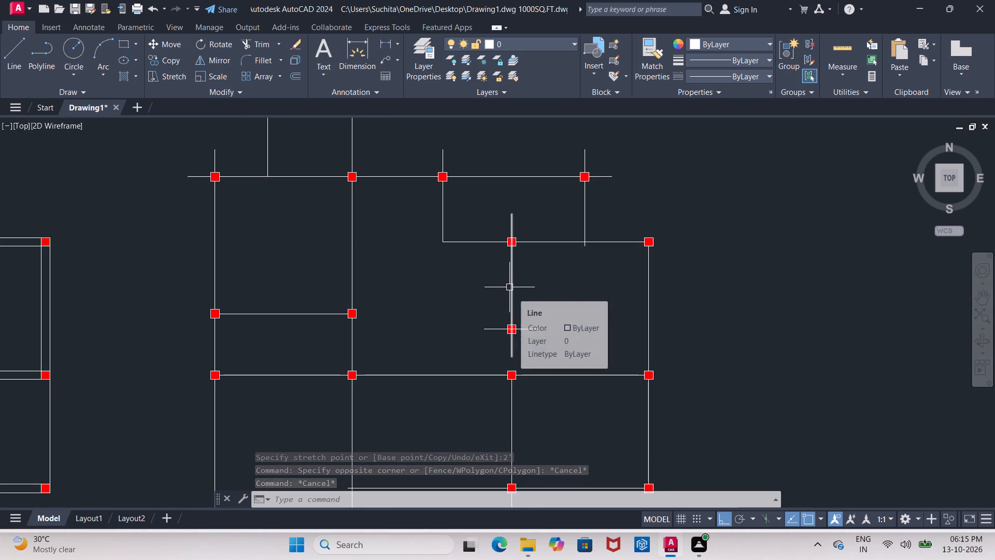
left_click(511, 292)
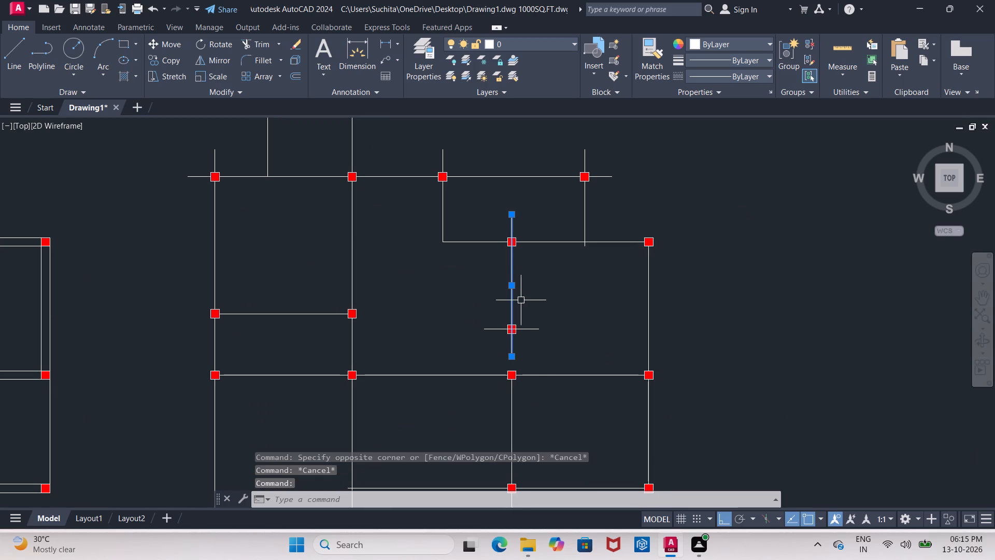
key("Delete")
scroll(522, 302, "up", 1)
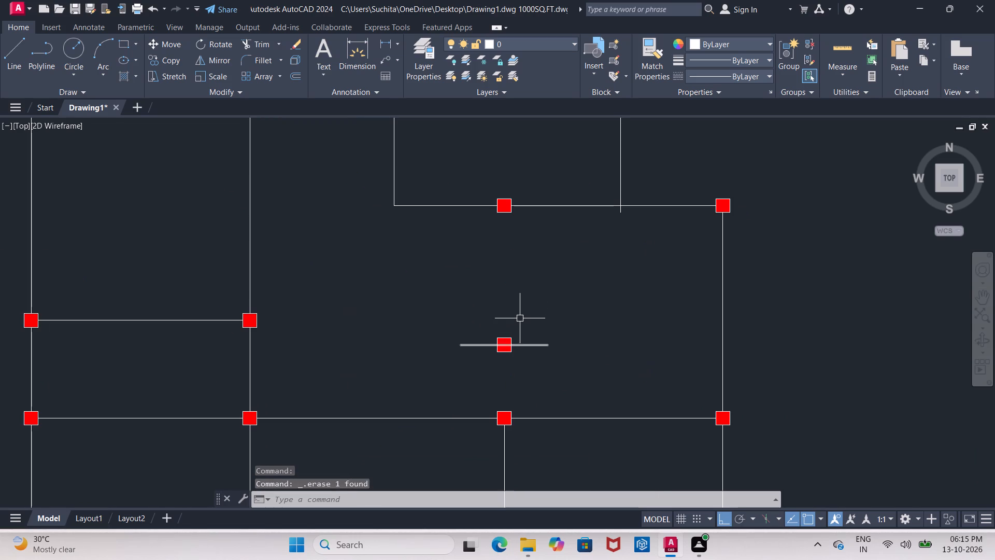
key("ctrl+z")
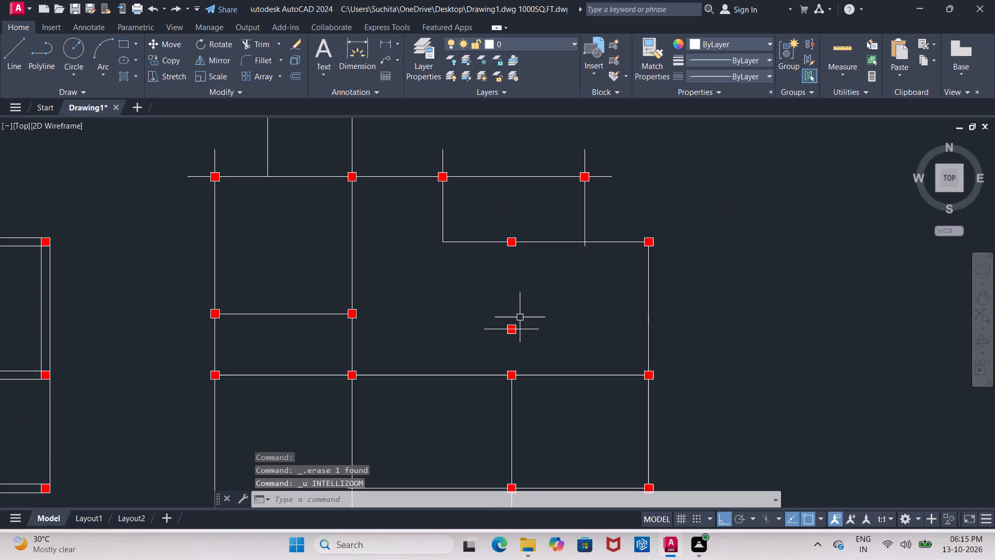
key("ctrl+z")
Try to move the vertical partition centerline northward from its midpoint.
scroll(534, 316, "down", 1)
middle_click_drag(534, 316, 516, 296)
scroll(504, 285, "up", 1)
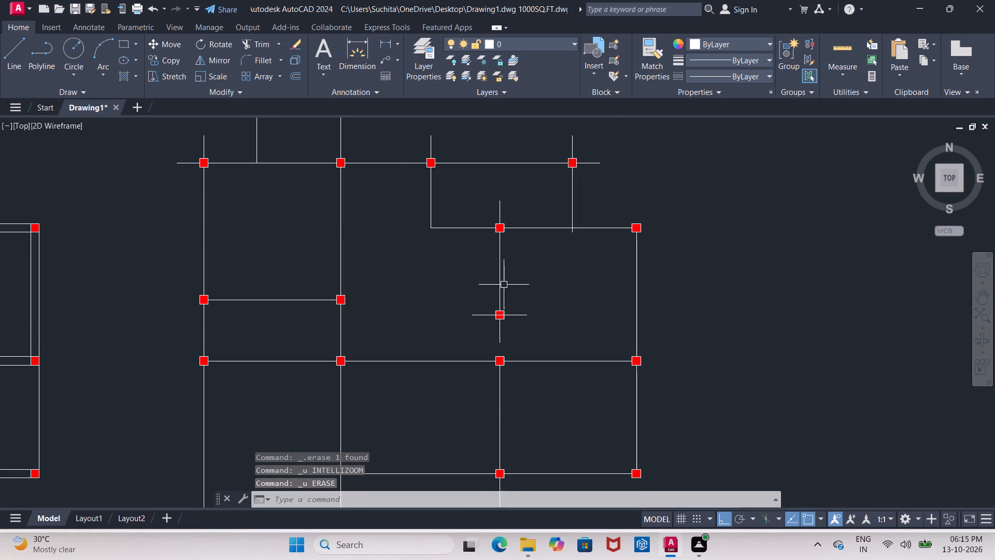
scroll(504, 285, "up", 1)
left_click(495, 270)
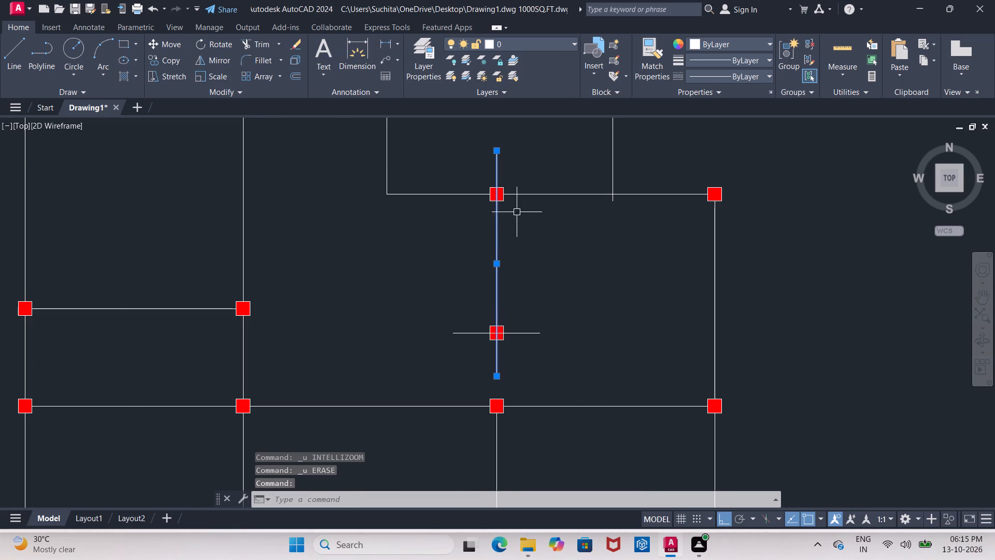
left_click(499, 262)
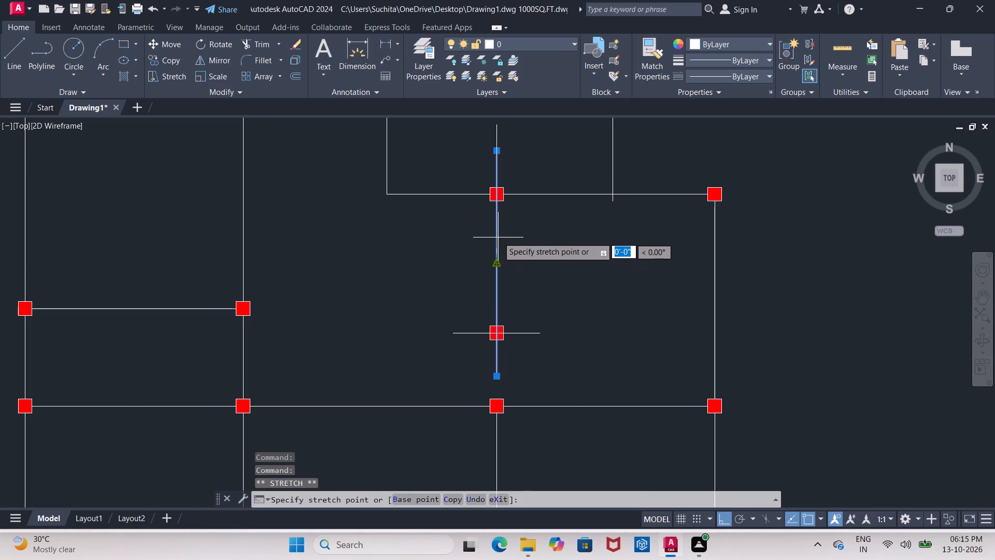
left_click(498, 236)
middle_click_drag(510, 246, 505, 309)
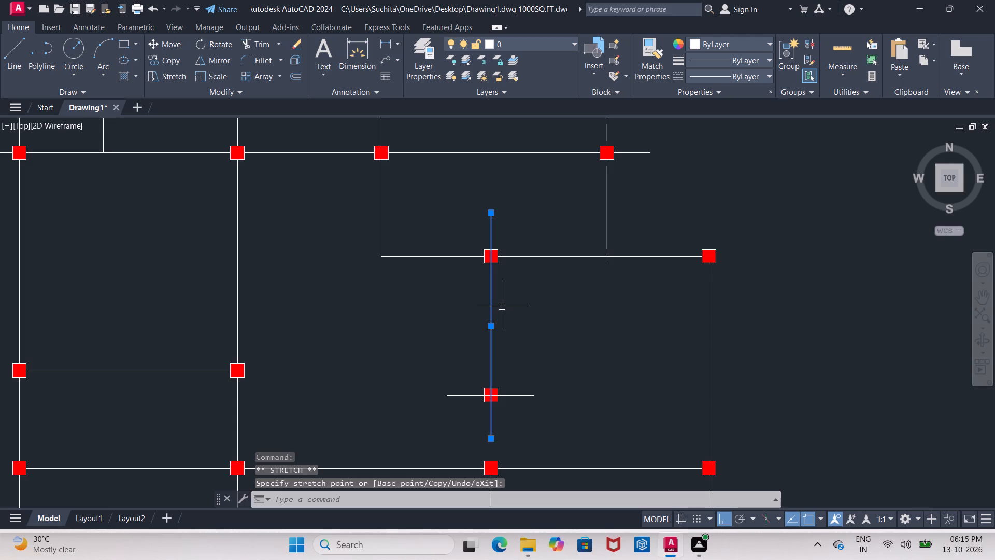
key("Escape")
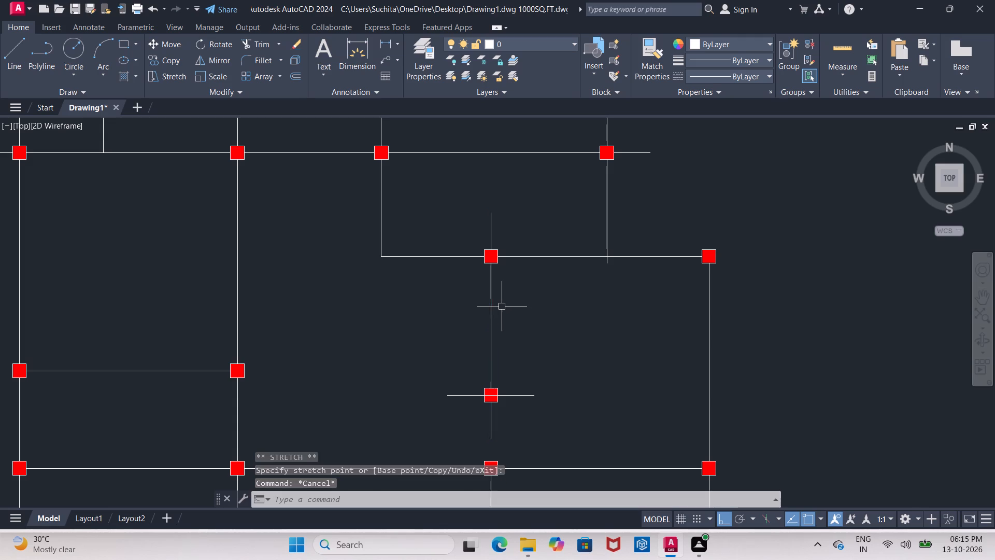
Draw a freehand-length horizontal line across the vertical partition centerline, about midway between its two columns.
left_click(18, 69)
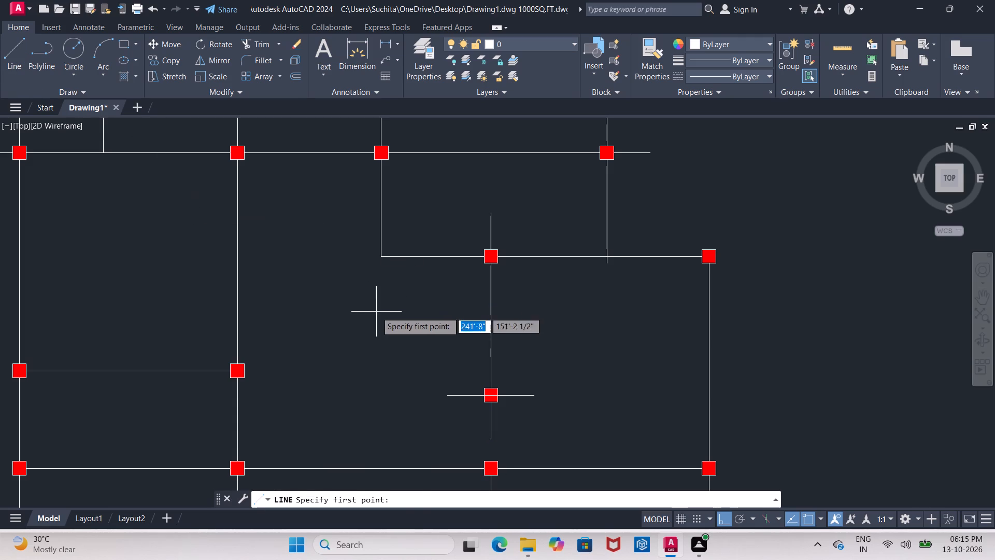
left_click(393, 323)
left_click(699, 327)
key("Escape")
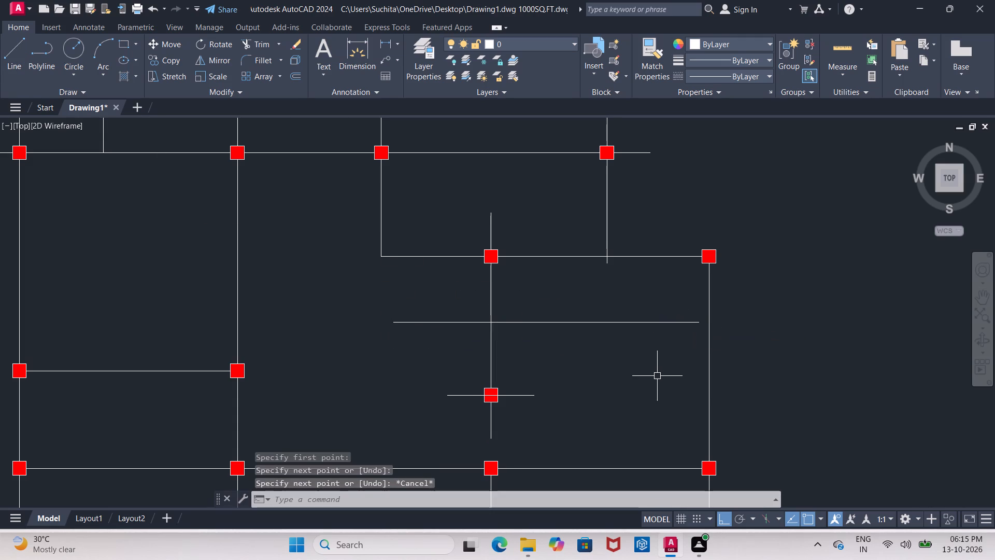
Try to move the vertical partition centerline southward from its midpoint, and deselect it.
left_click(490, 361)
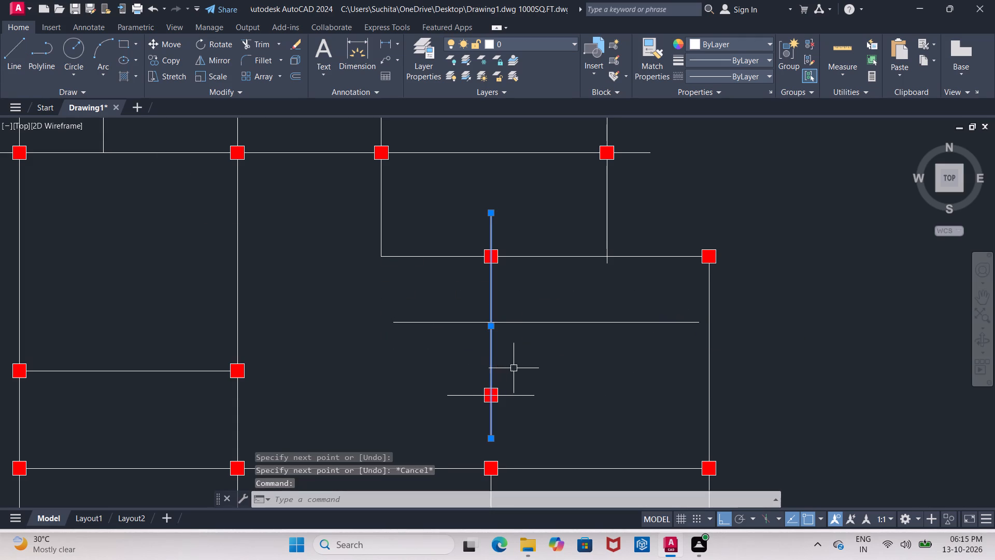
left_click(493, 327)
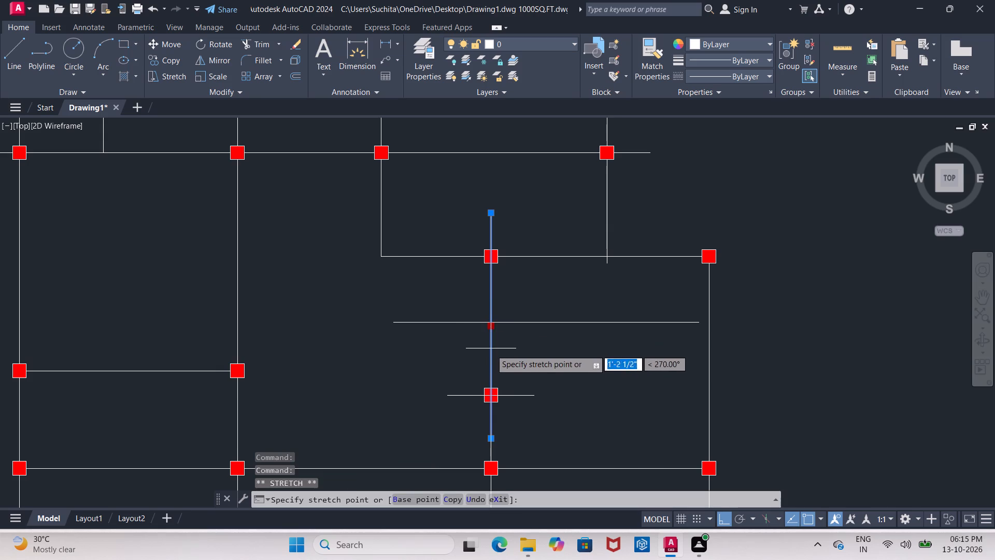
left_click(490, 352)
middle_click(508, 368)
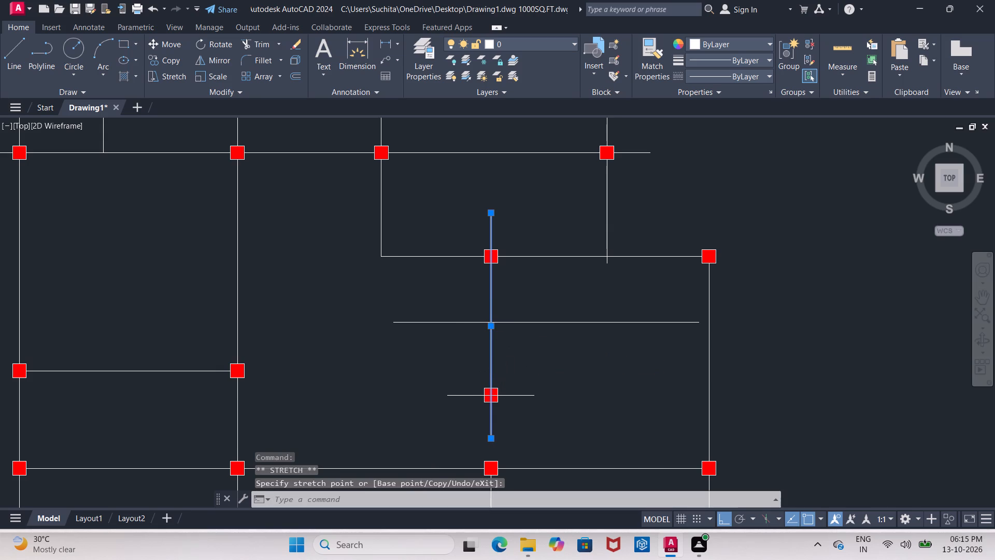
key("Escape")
Trim away the freehand horizontal line on both sides of the vertical partition centerline.
type("TR")
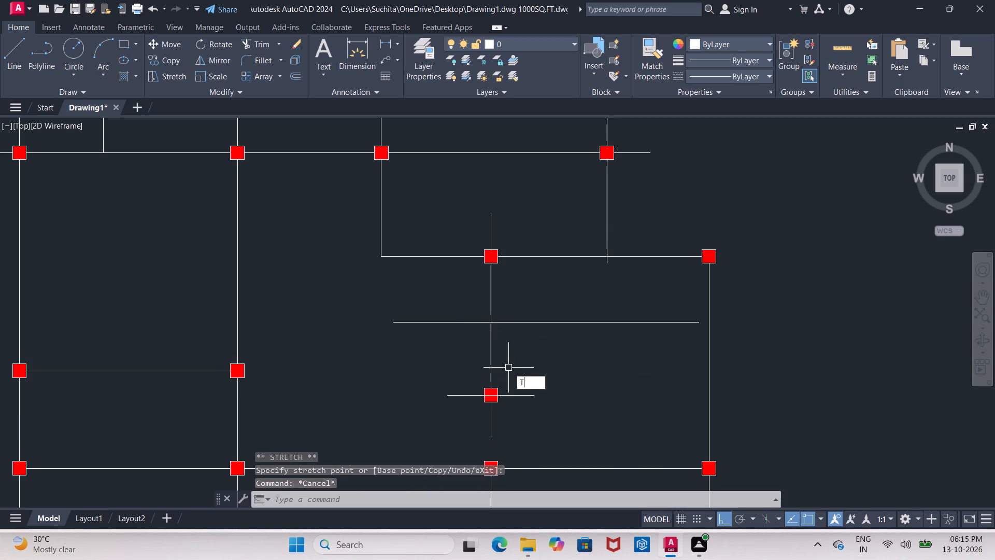
key("Return")
key("Return")
left_click(535, 320)
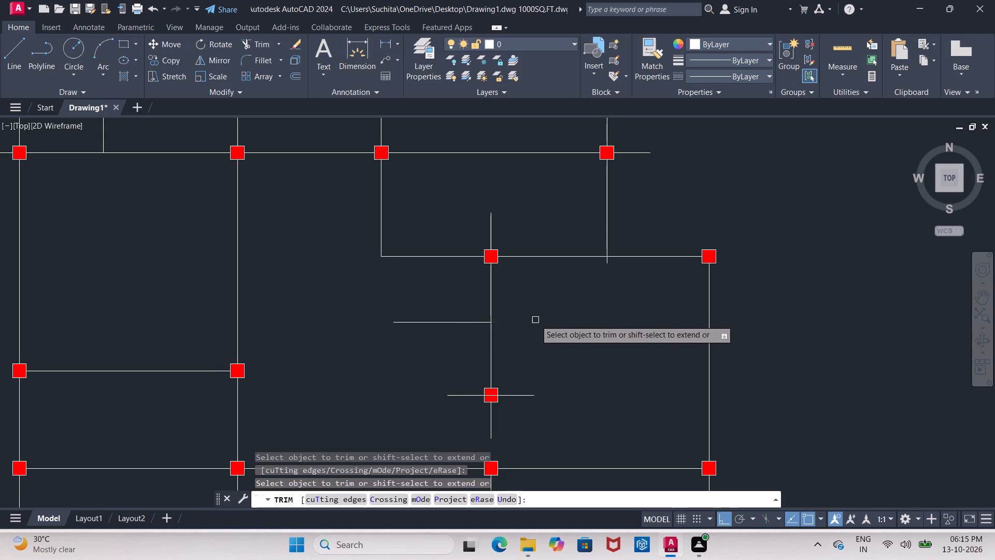
left_click(460, 324)
scroll(502, 365, "down", 1)
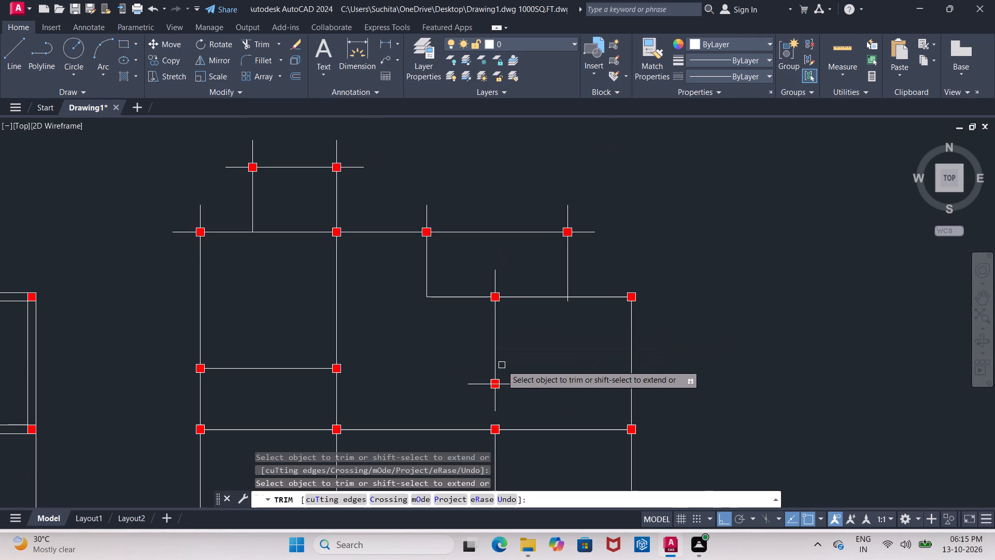
scroll(509, 367, "down", 1)
middle_click_drag(509, 367, 505, 335)
scroll(505, 331, "up", 1)
scroll(505, 331, "down", 1)
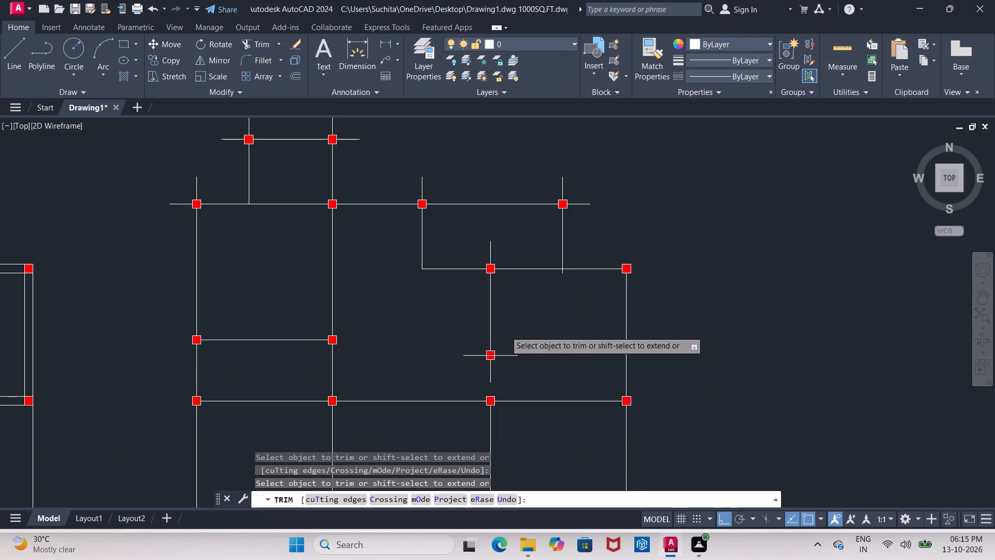
scroll(505, 331, "down", 1)
middle_click_drag(505, 331, 505, 298)
scroll(517, 328, "up", 4)
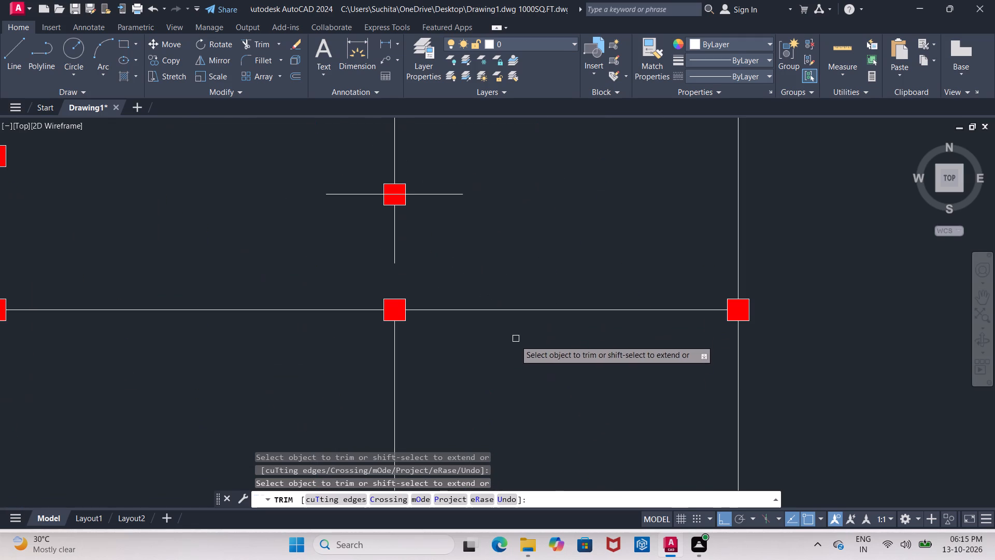
key("Escape")
Stretch the north end of the lower vertical centerline 2' north, past the column directly below the partition.
left_click(397, 384)
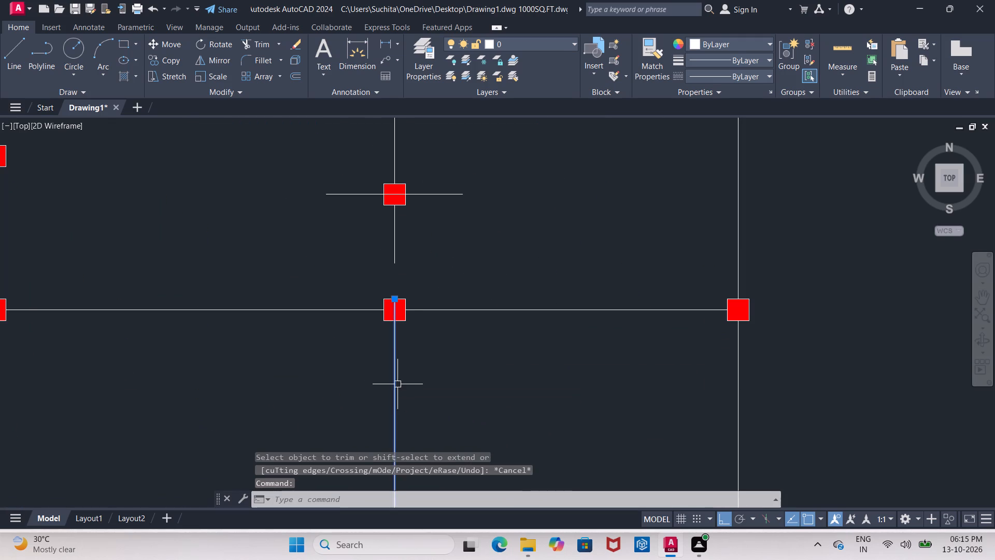
left_click(395, 297)
key("2")
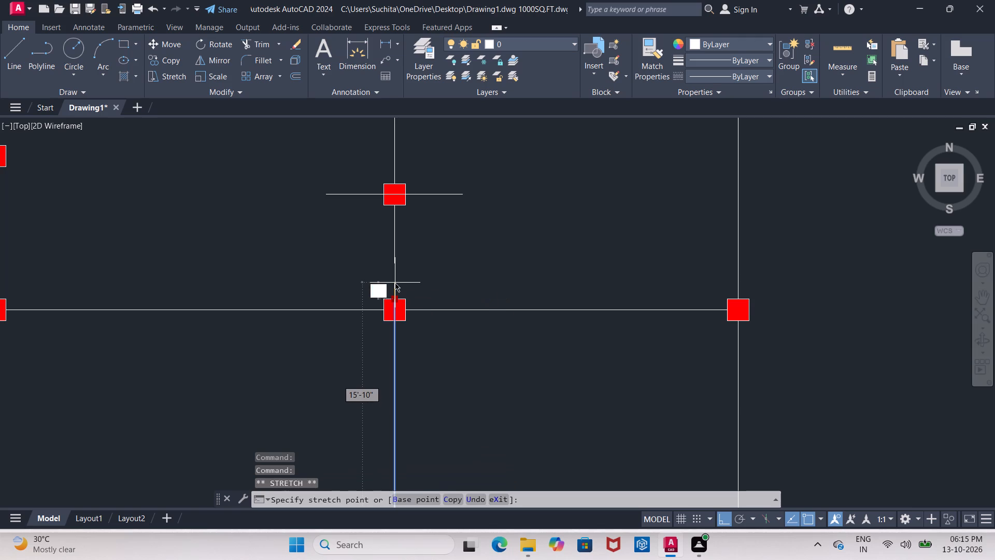
key("apostrophe")
key("Return")
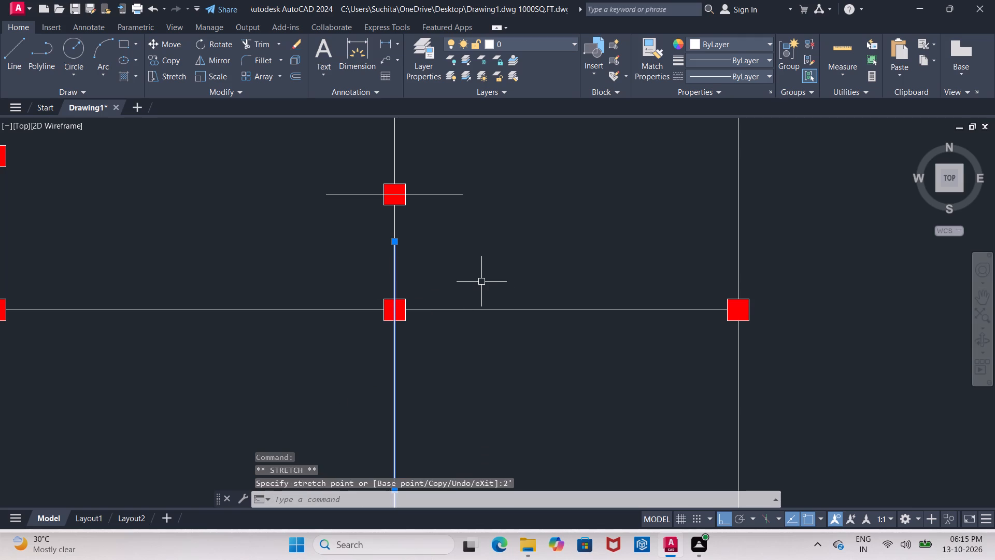
key("Escape")
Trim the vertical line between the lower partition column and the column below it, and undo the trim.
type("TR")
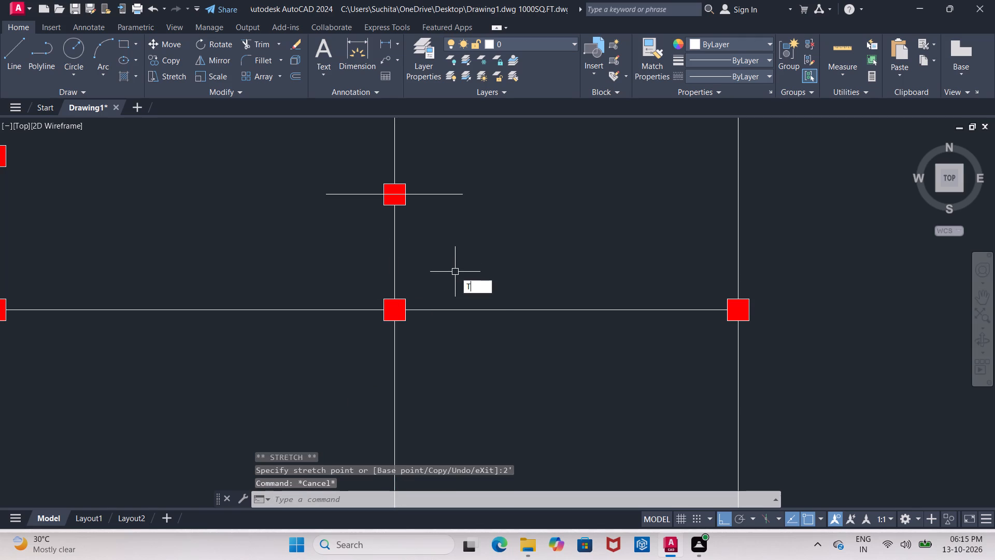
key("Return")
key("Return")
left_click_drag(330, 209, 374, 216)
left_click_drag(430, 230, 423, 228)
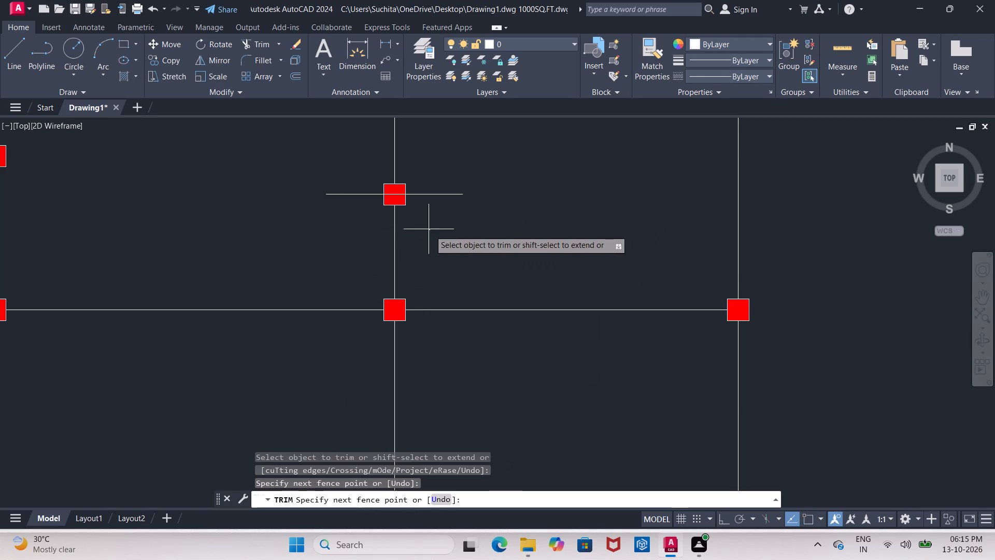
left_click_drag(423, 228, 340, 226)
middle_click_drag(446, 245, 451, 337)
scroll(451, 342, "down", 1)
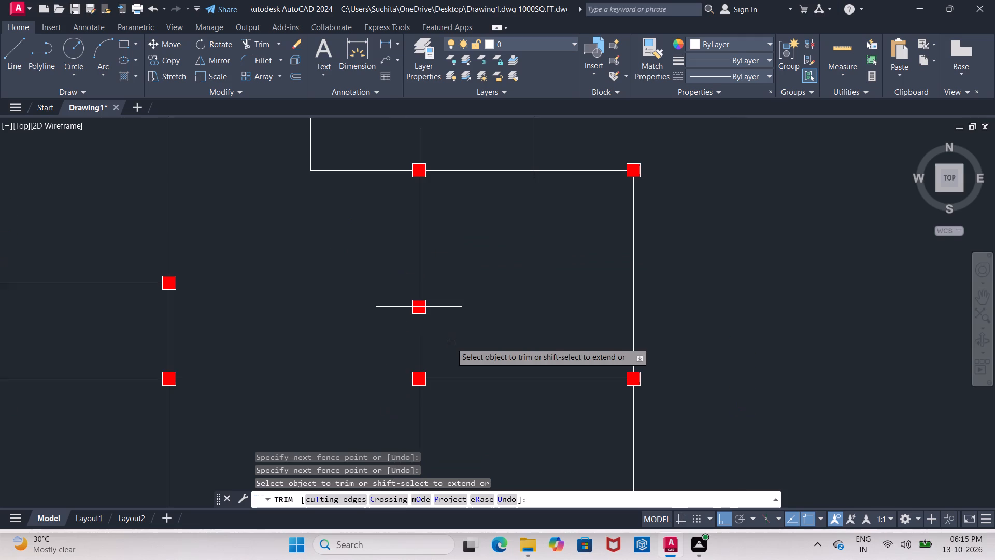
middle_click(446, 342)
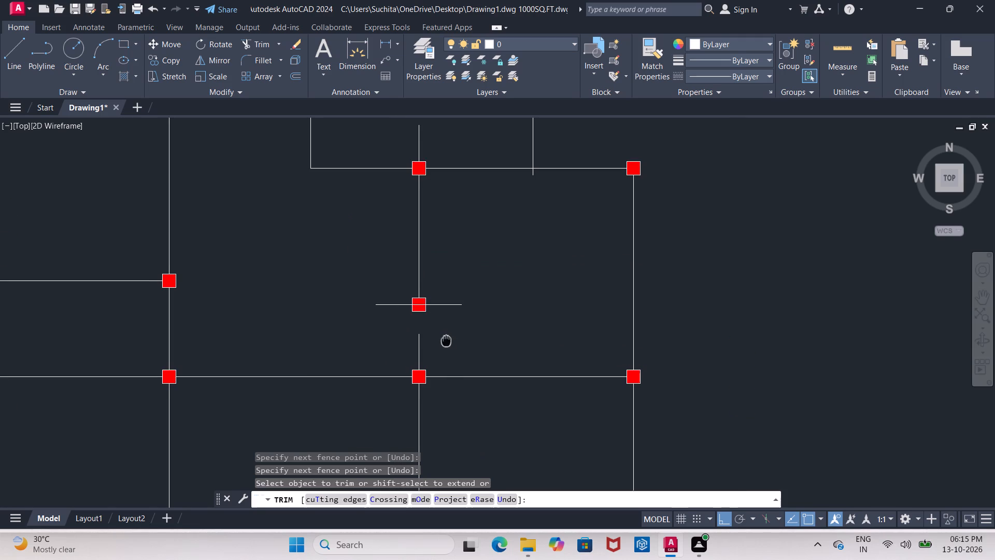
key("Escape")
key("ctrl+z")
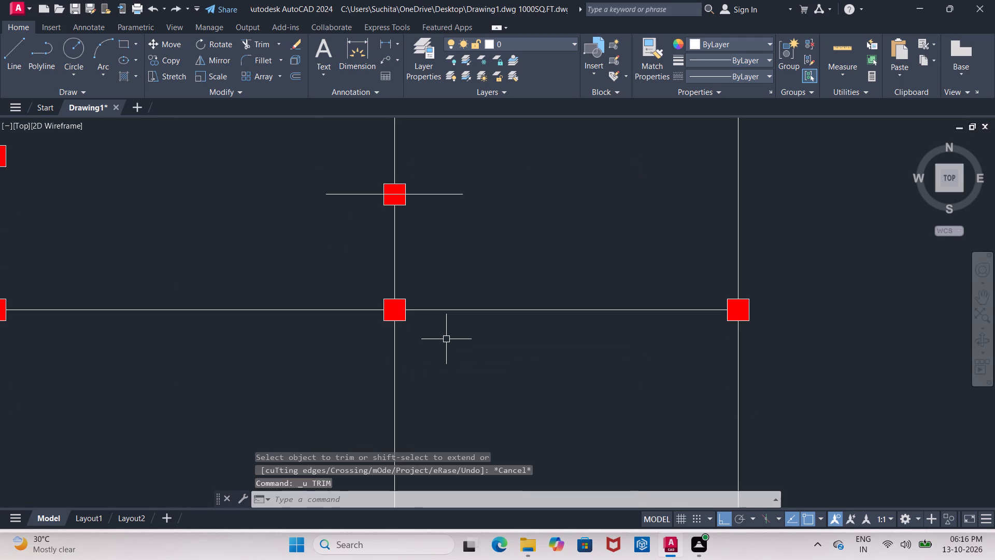
Stretch the east end of the horizontal centerline below the northeast room 2' east, past the outer corner column.
scroll(446, 339, "down", 2)
middle_click_drag(471, 383, 467, 348)
middle_click_drag(471, 357, 466, 340)
middle_click_drag(474, 338, 464, 350)
scroll(464, 350, "down", 1)
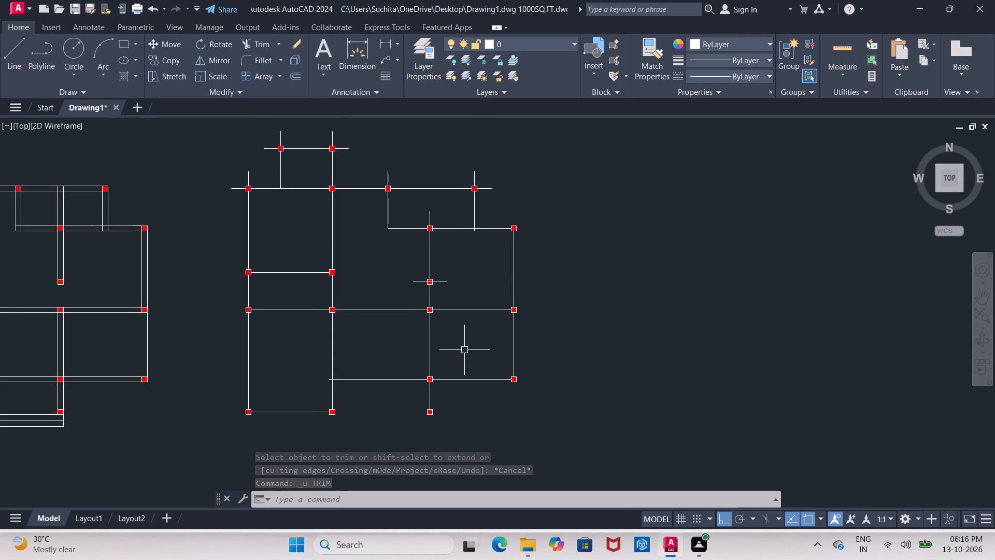
middle_click_drag(464, 350, 465, 344)
middle_click(458, 335)
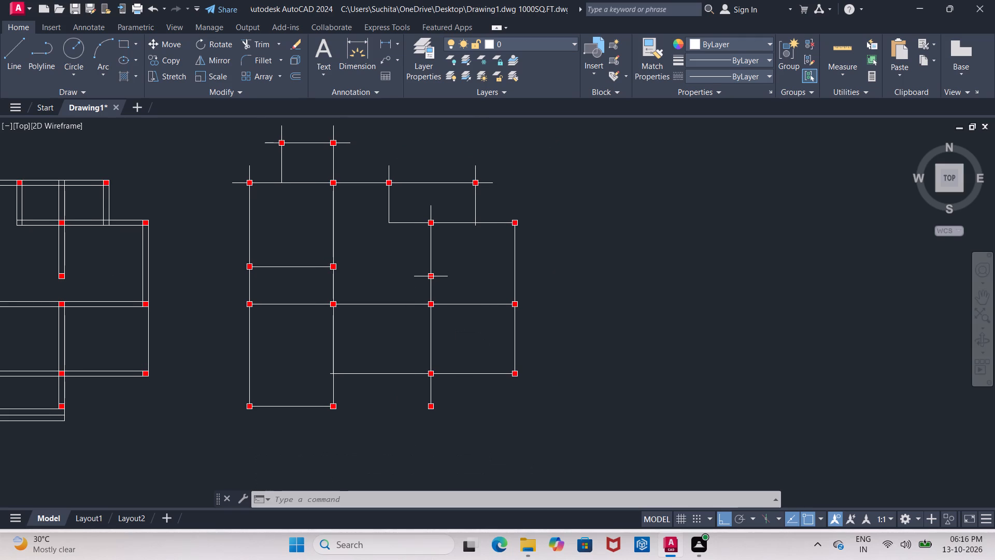
key("Escape")
scroll(499, 235, "up", 2)
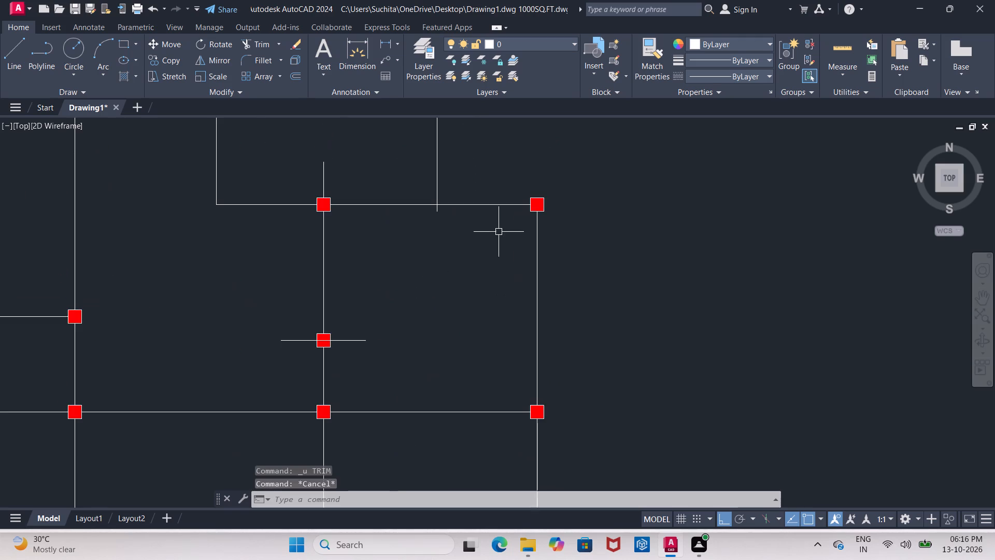
middle_click_drag(499, 232, 482, 409)
left_click(476, 376)
key("Escape")
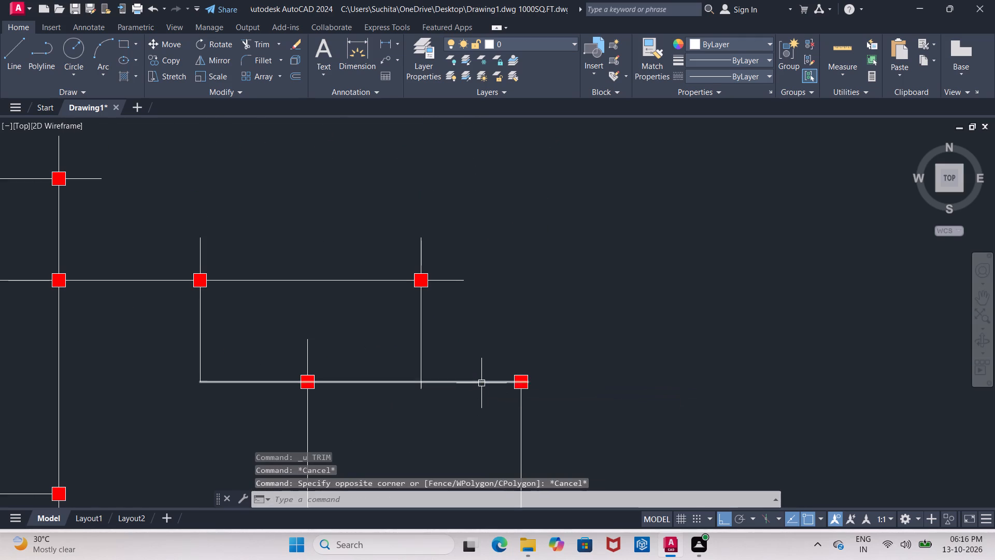
left_click(481, 380)
left_click(529, 382)
type("2'")
key("Return")
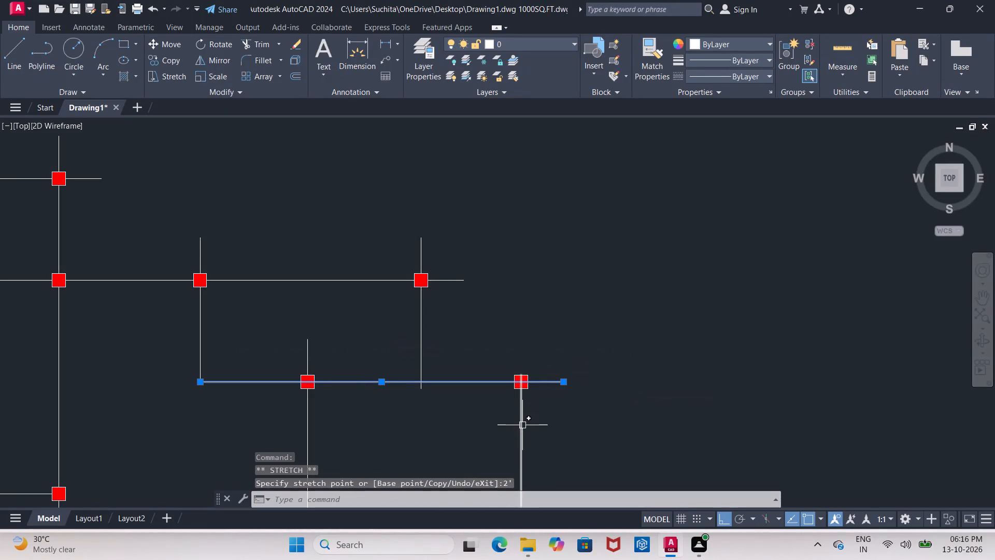
Stretch the north end of the easternmost vertical centerline 2' north, past the same outer corner column.
left_click(521, 427)
left_click(520, 372)
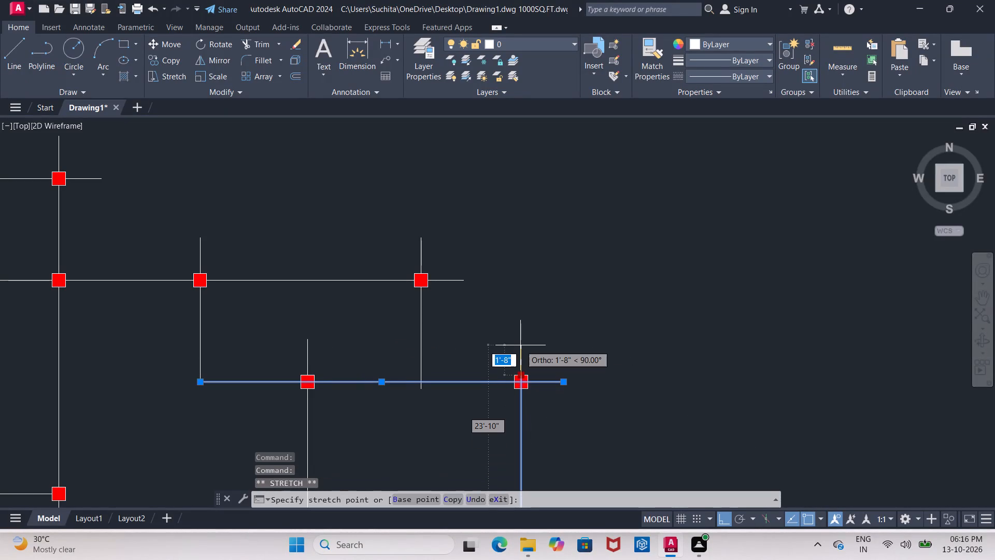
type("2'")
key("Return")
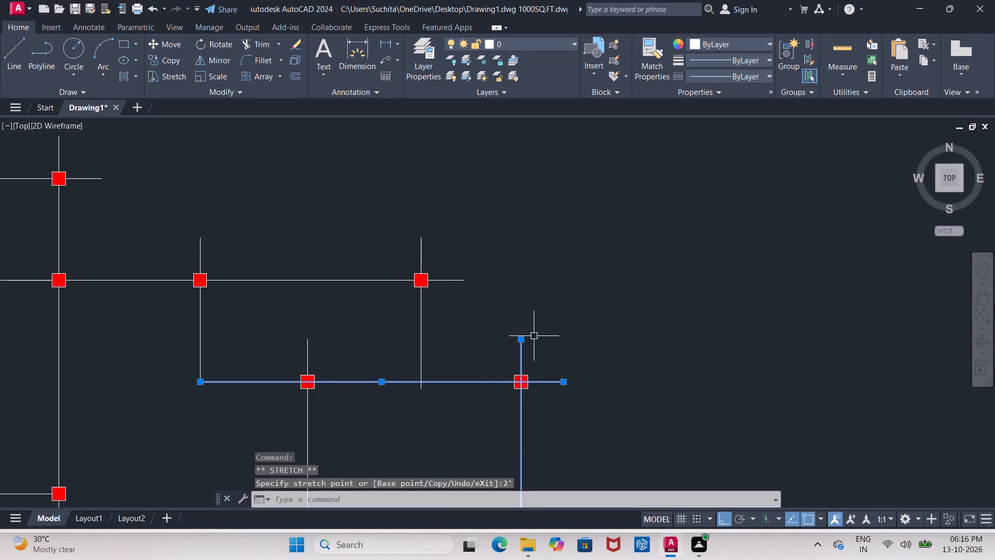
Stretch the east end of the short two-column horizontal centerline in the west rooms 2' east, past its column.
scroll(685, 305, "down", 2)
middle_click_drag(688, 306, 693, 290)
scroll(400, 375, "up", 1)
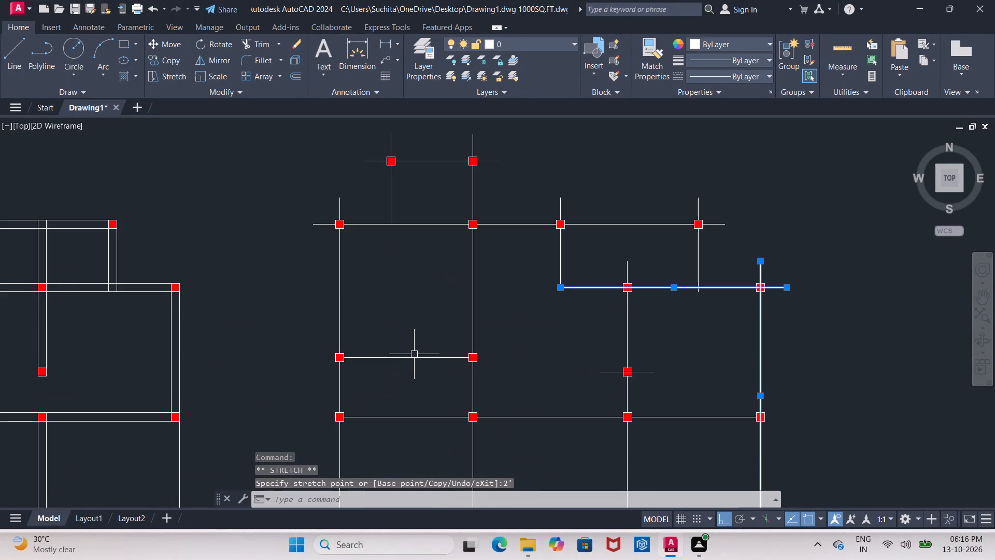
left_click(414, 357)
scroll(478, 358, "up", 1)
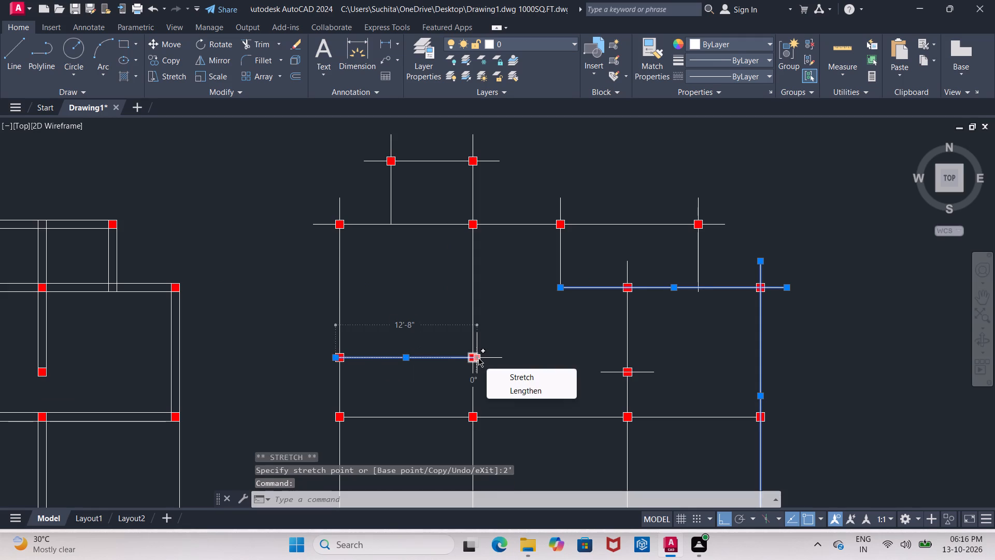
scroll(478, 358, "up", 2)
scroll(562, 362, "down", 4)
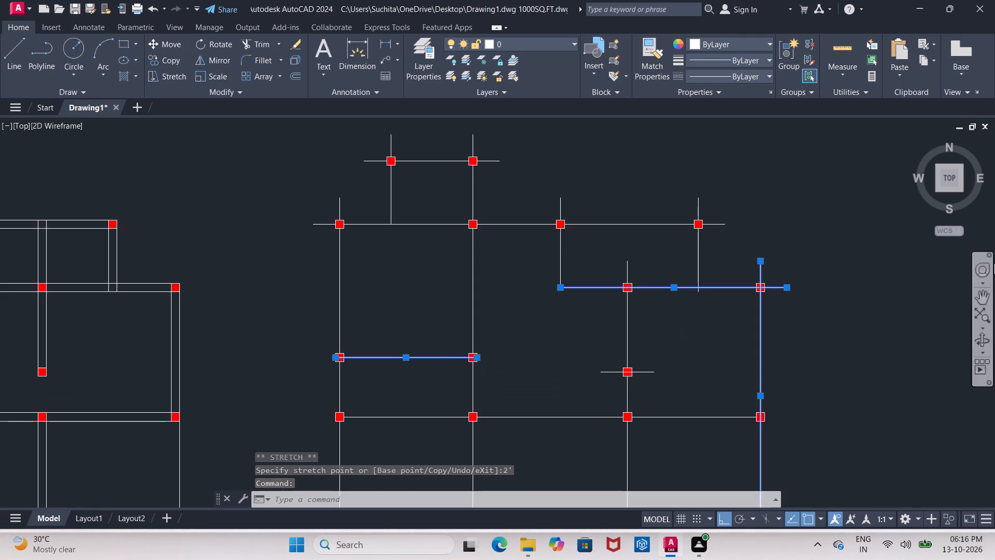
scroll(480, 361, "up", 3)
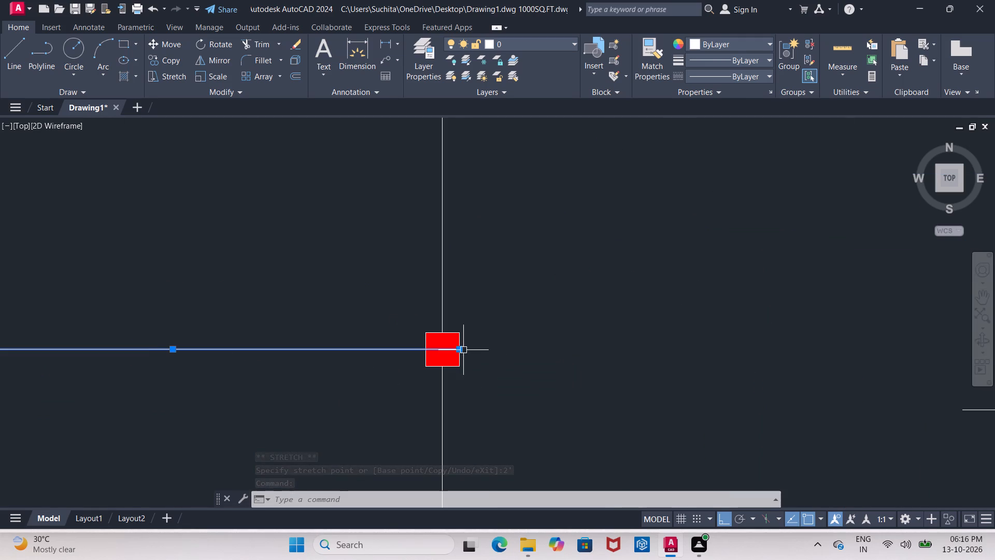
left_click(461, 350)
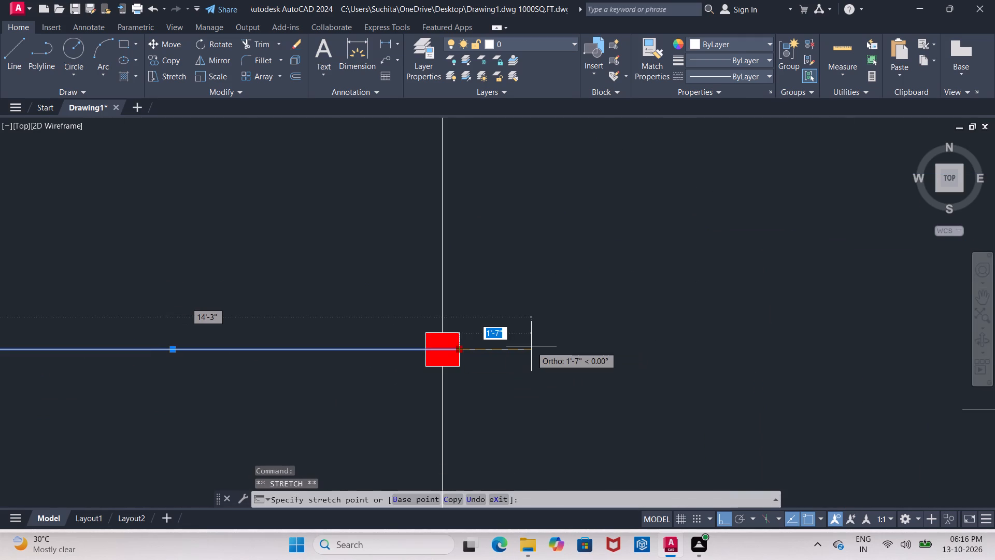
type("2'")
key("Return")
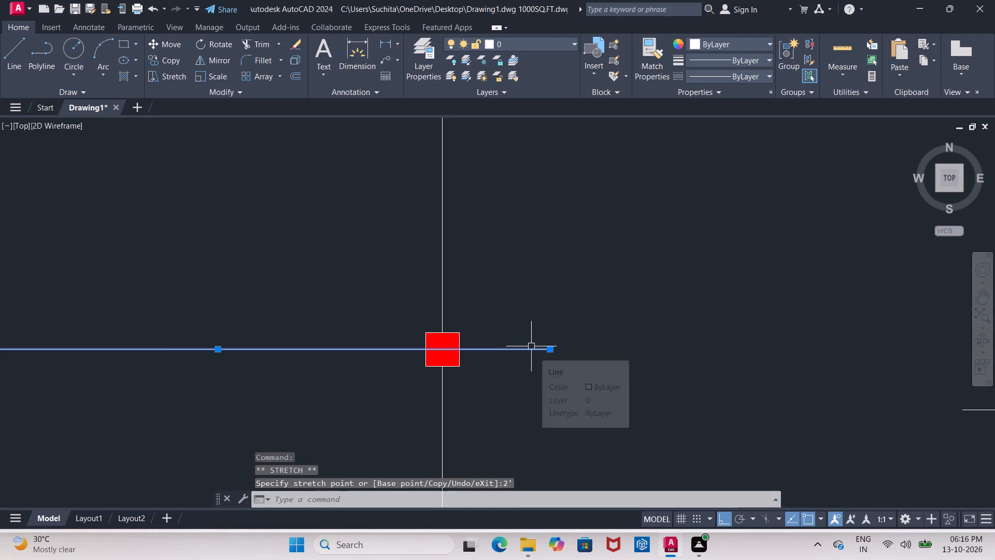
Stretch the west end of the same two-column horizontal centerline 2' west, past the outer column.
scroll(531, 350, "down", 4)
scroll(415, 347, "up", 4)
middle_click_drag(455, 340, 375, 278)
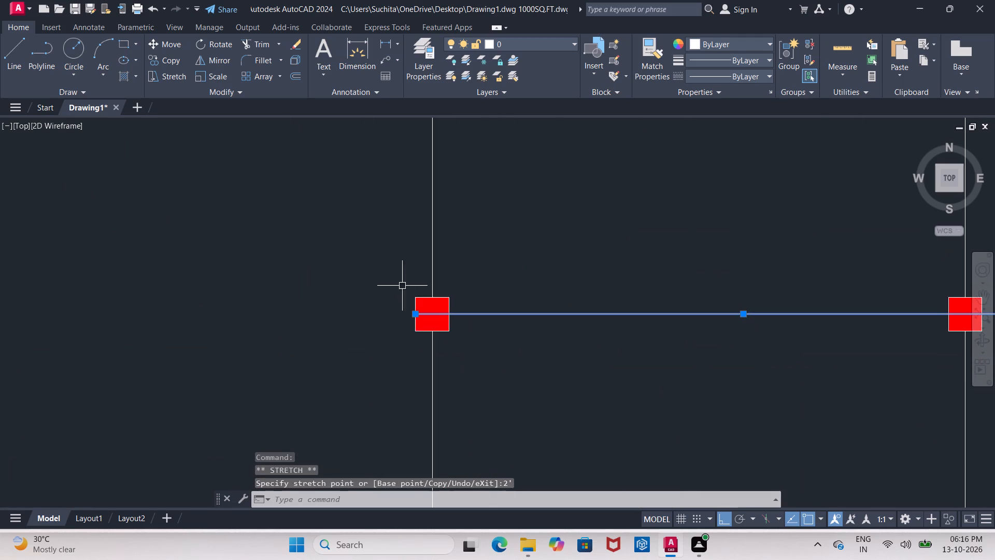
left_click(415, 316)
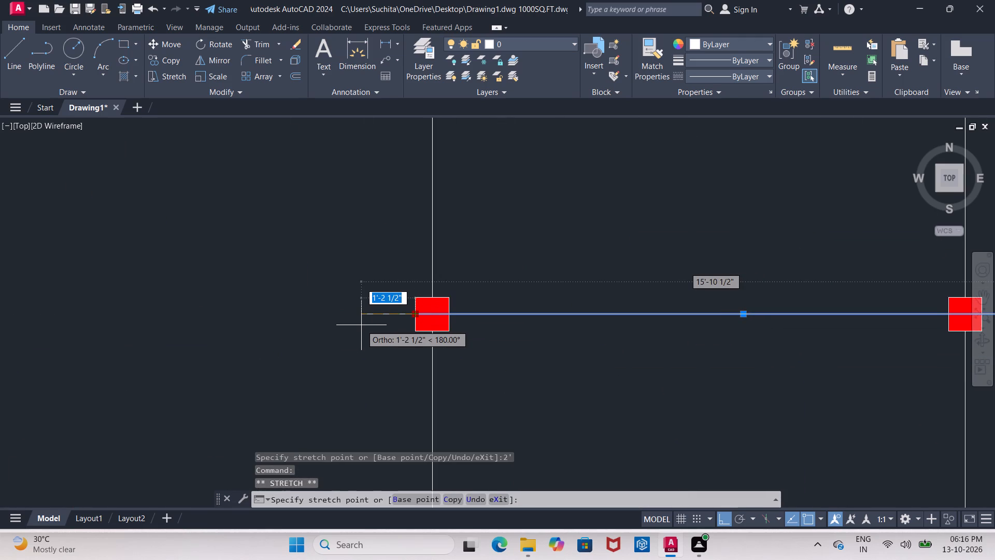
type("2'")
key("Return")
Stretch the west end of the long four-column horizontal centerline just below 2' west, past the outer column.
scroll(380, 329, "down", 2)
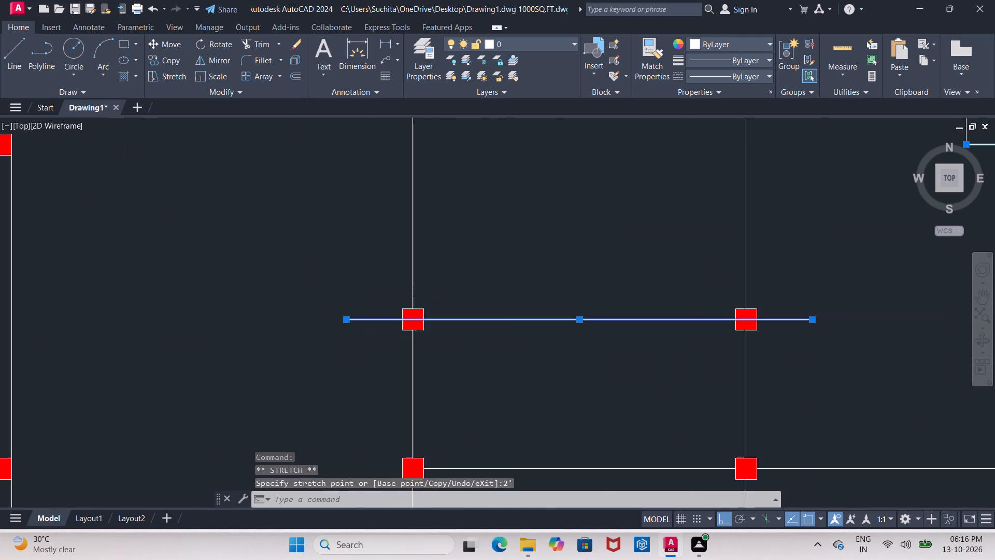
scroll(442, 366, "down", 1)
middle_click_drag(444, 372, 444, 321)
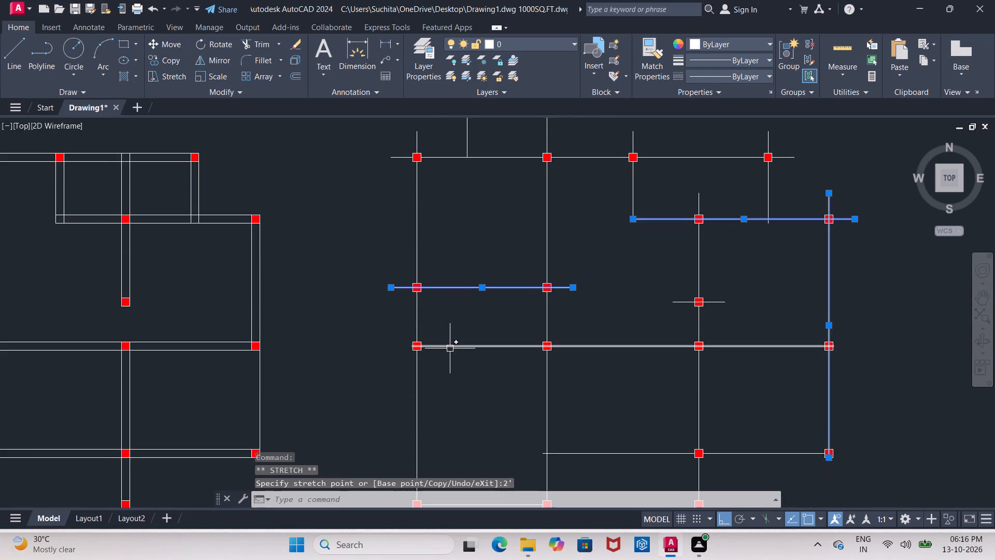
left_click(450, 348)
scroll(442, 358, "up", 2)
left_click(365, 331)
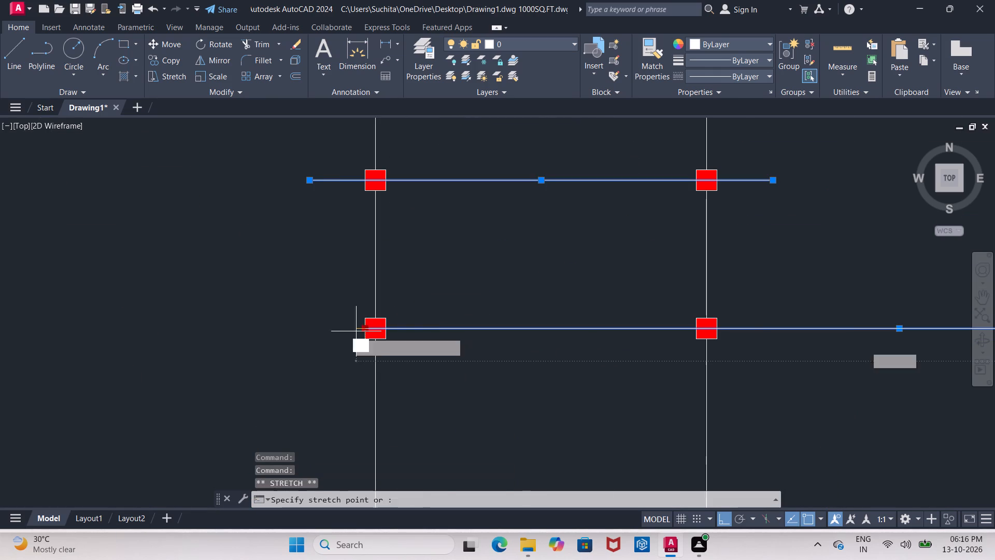
type("2'")
key("Return")
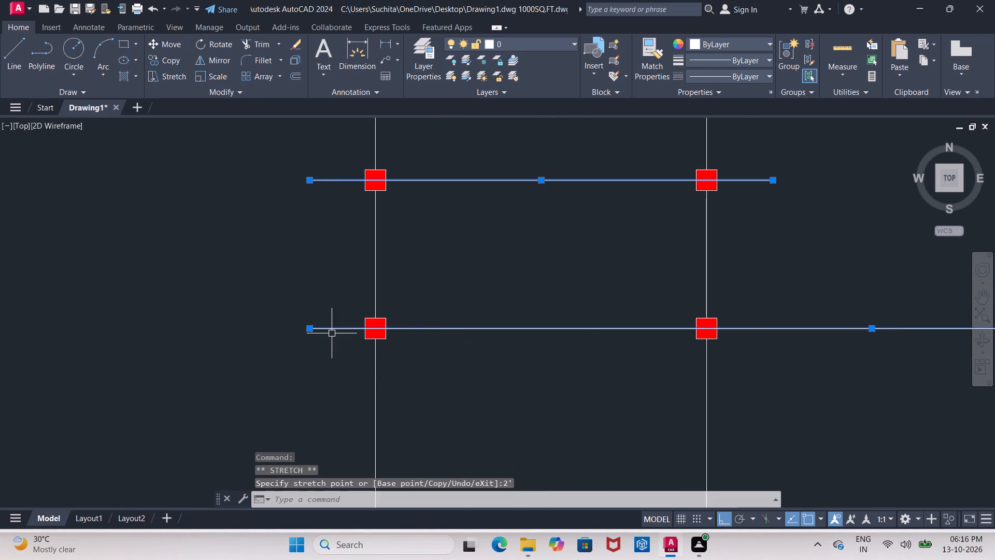
Stretch the west end of the short southernmost horizontal centerline 2' west, past the southwest corner column.
scroll(343, 353, "down", 2)
scroll(481, 392, "down", 1)
middle_click_drag(481, 392, 443, 332)
scroll(463, 371, "up", 1)
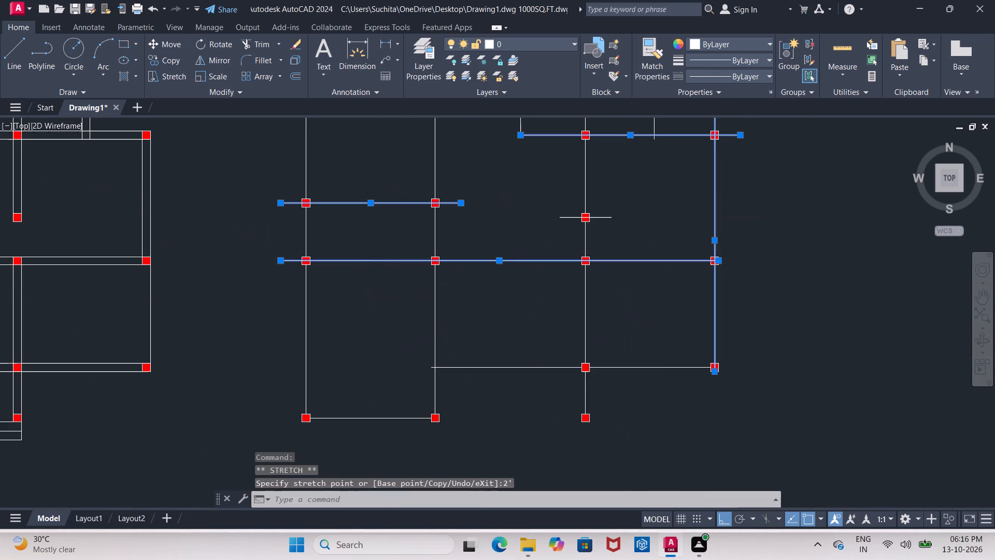
scroll(463, 371, "up", 1)
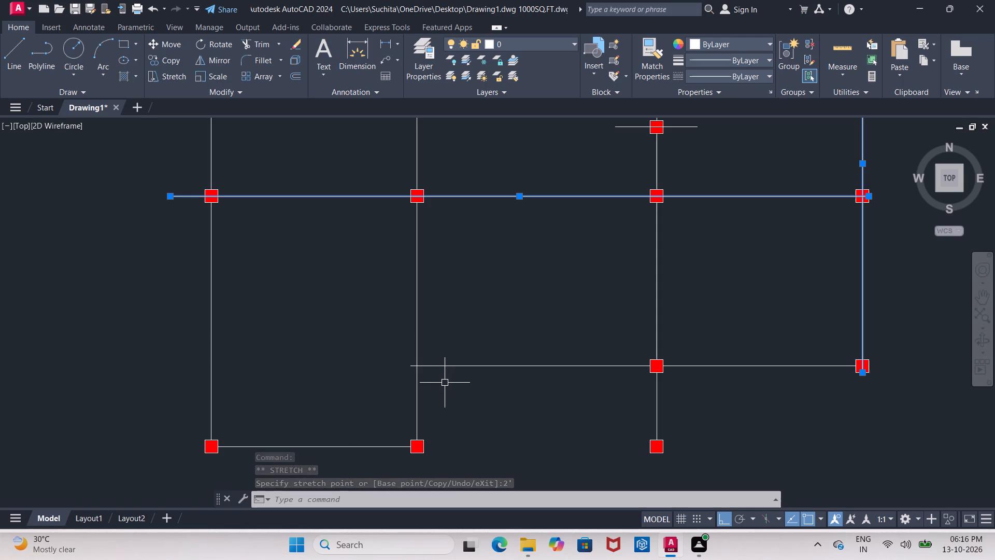
middle_click_drag(322, 450, 333, 404)
left_click(333, 401)
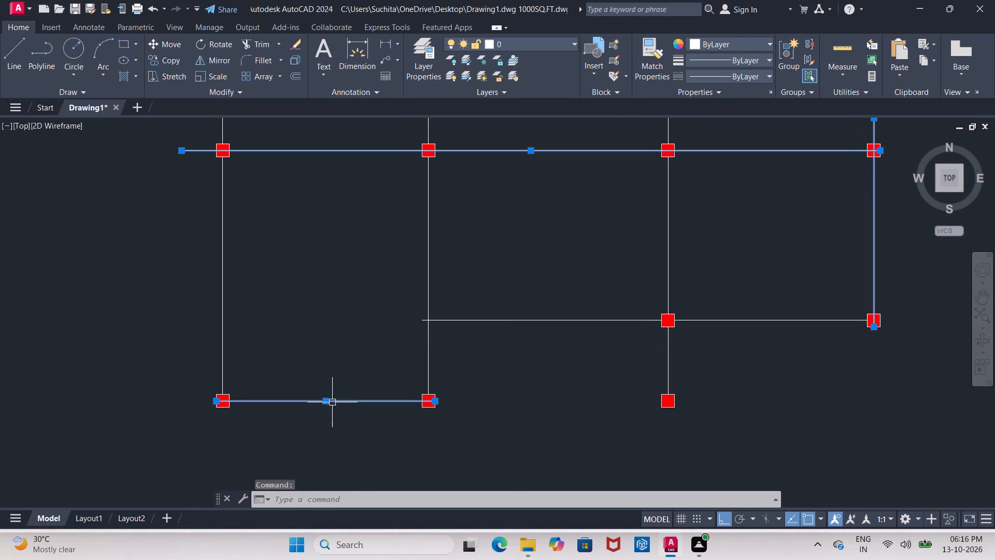
left_click(215, 401)
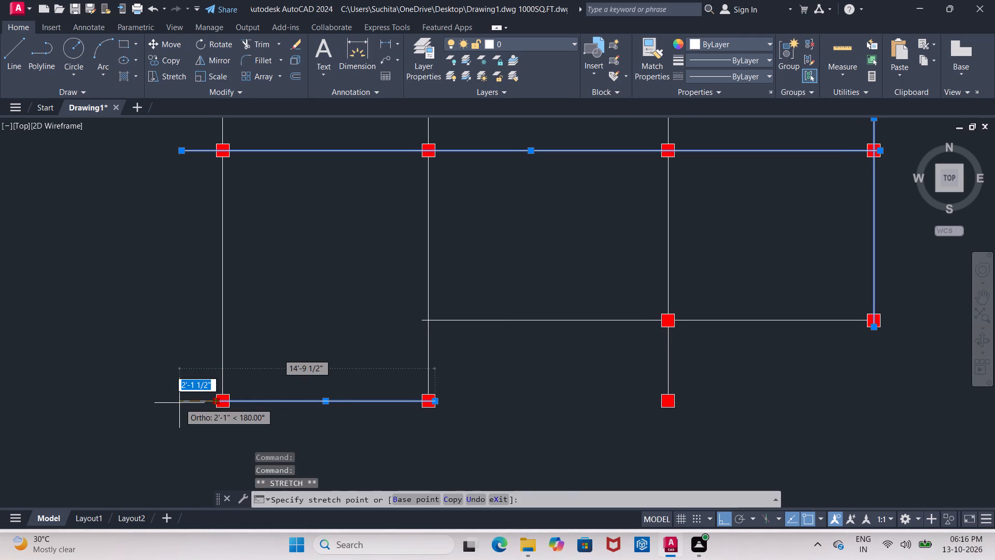
type("2'")
key("Return")
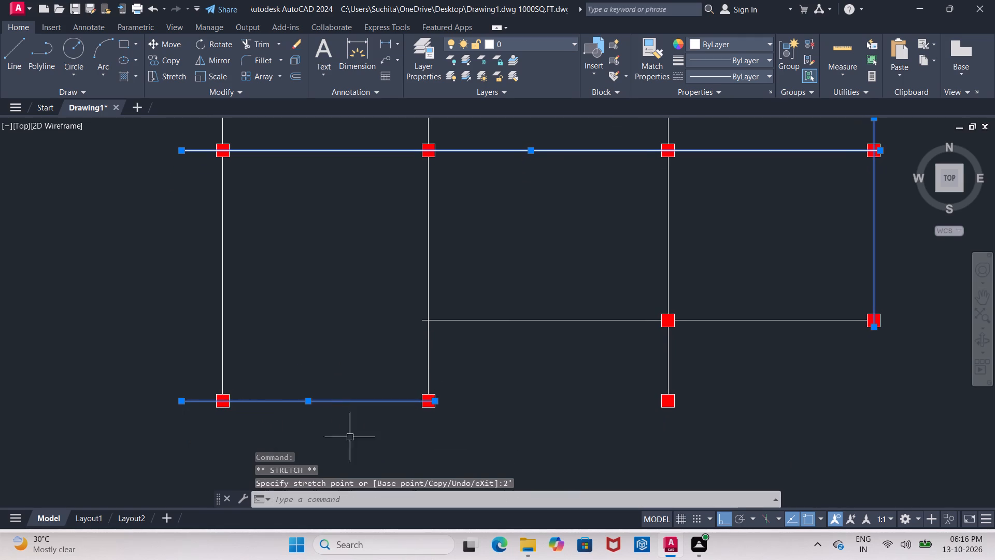
Stretch the south end of the second vertical centerline from the west 2' south, past its last column.
left_click(427, 371)
left_click(429, 409)
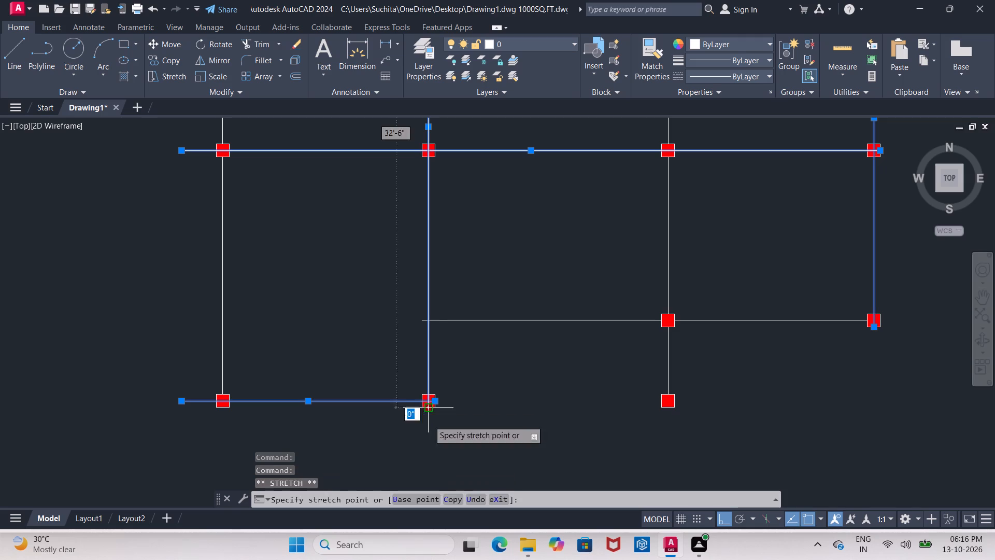
type("2'")
key("Return")
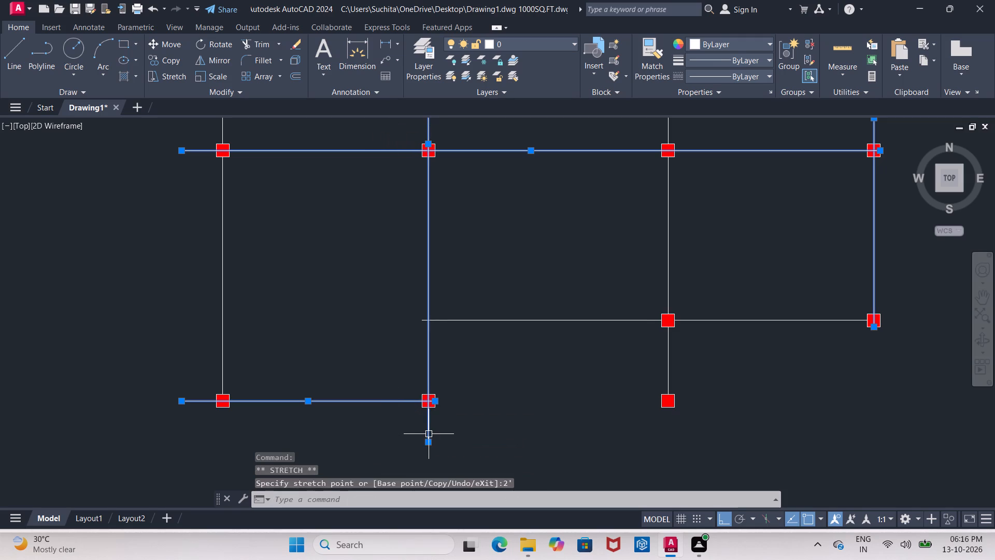
Stretch the south end of the westernmost vertical centerline 2' south, past the southwest corner column.
left_click(221, 367)
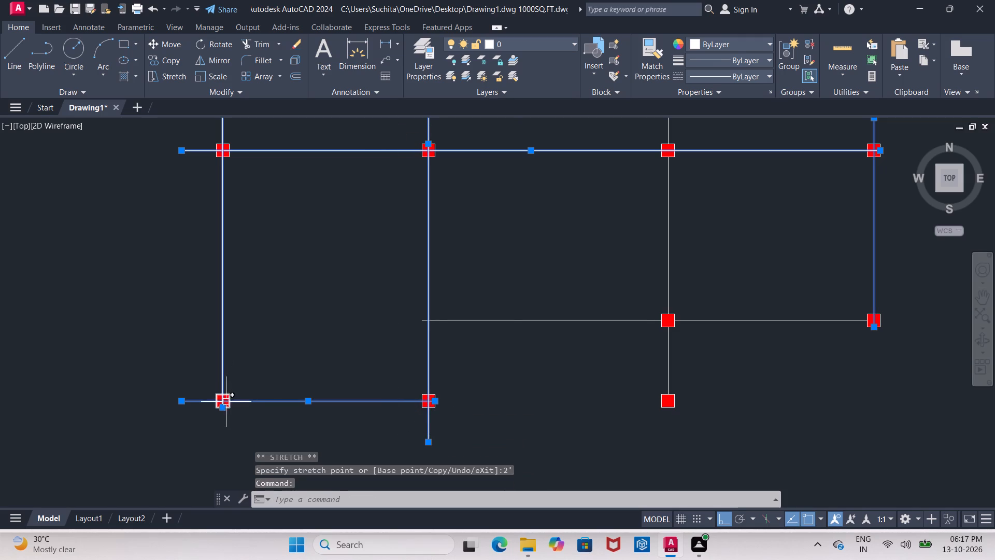
left_click(223, 407)
type("2'")
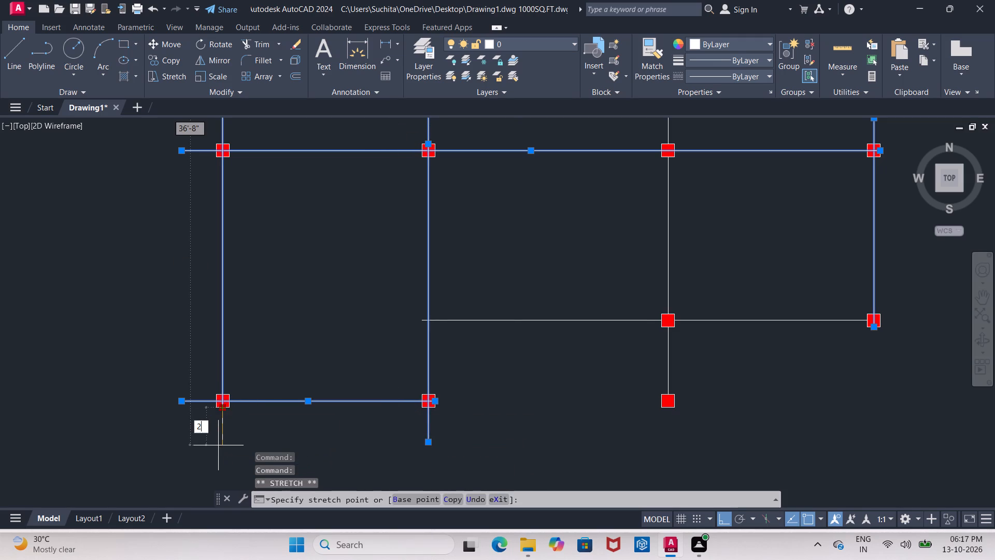
key("Return")
Stretch the south end of the third long vertical centerline from the west 2' south, past its southernmost column.
middle_click_drag(686, 385, 543, 419)
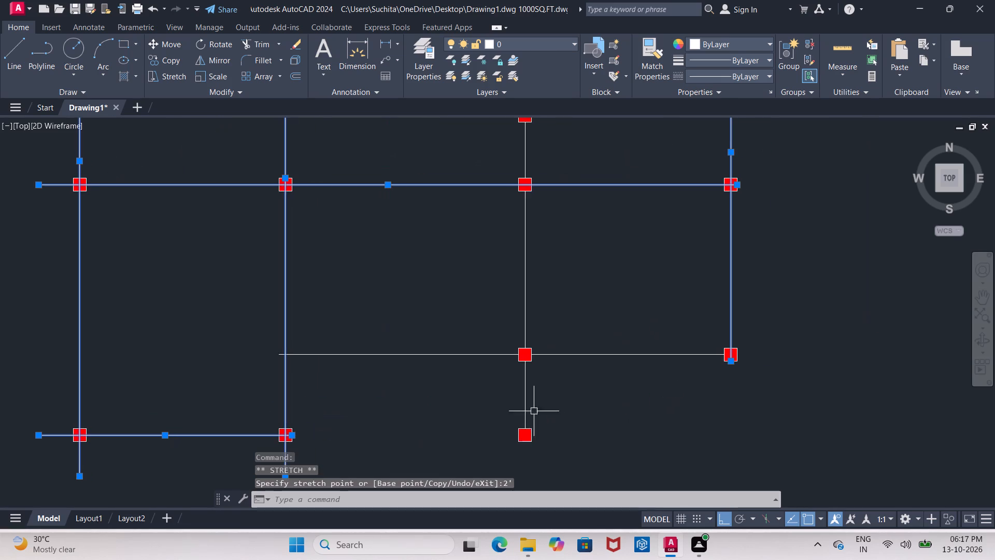
left_click(524, 403)
middle_click_drag(557, 412, 556, 333)
left_click(524, 363)
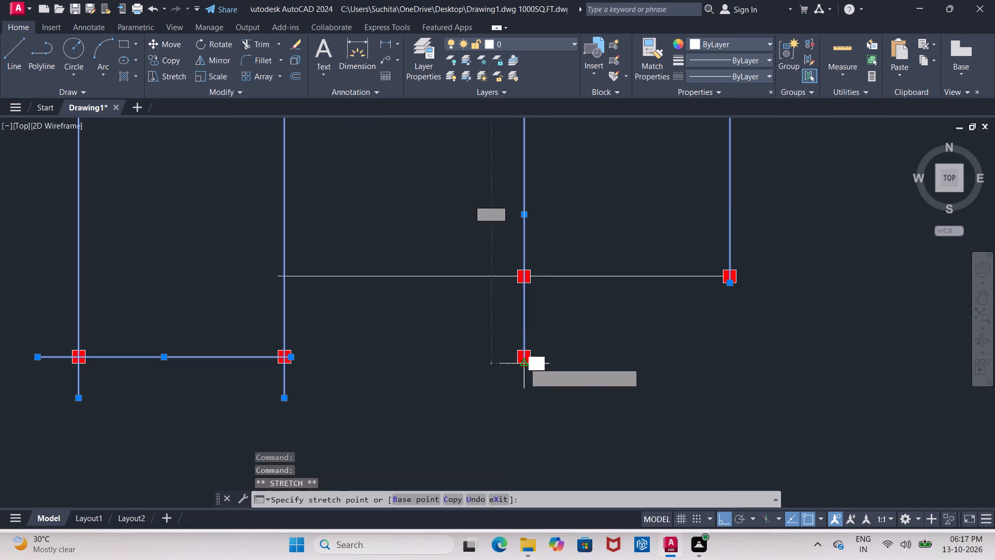
type("2'")
key("Return")
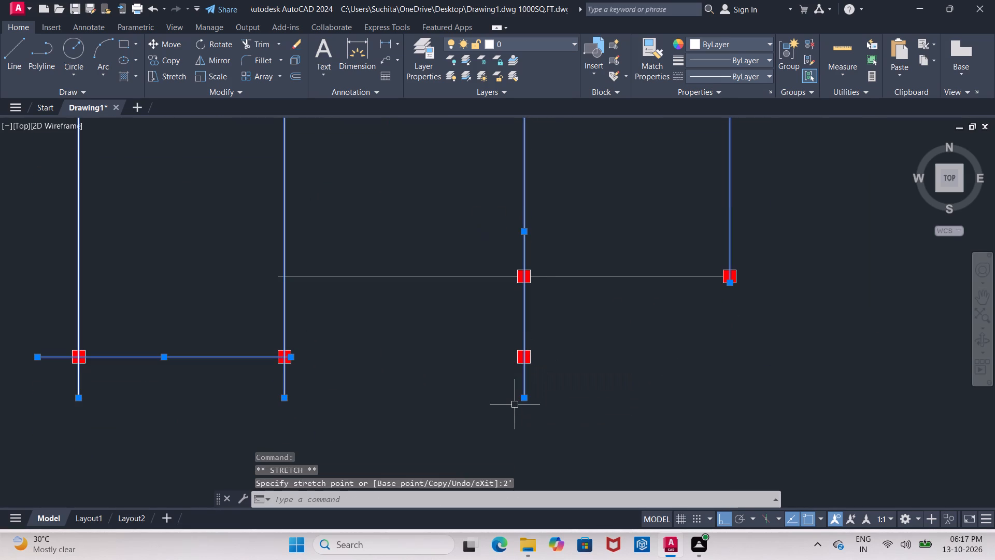
Stretch the south end of the easternmost vertical centerline 2' south, past the southeast corner column.
middle_click_drag(615, 388, 612, 458)
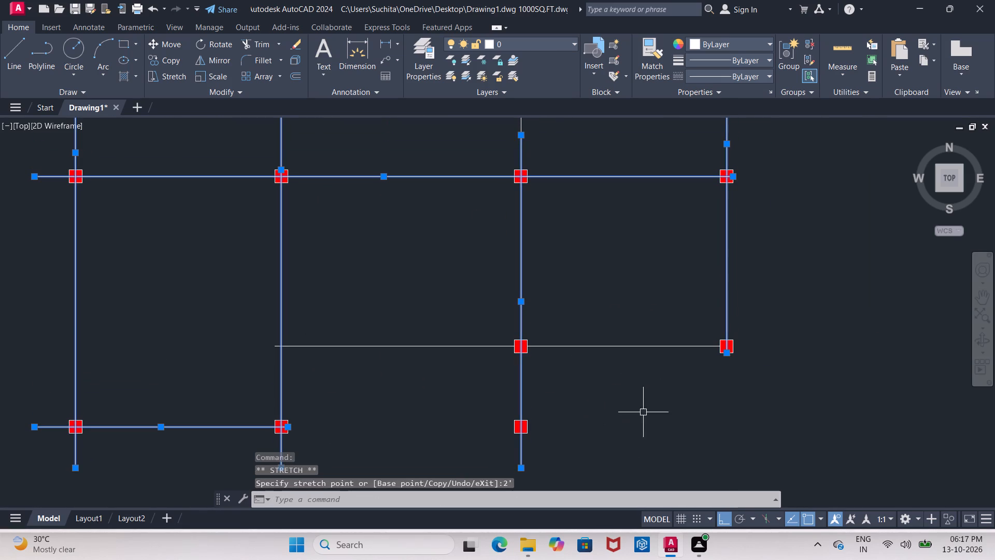
left_click_drag(726, 355, 732, 377)
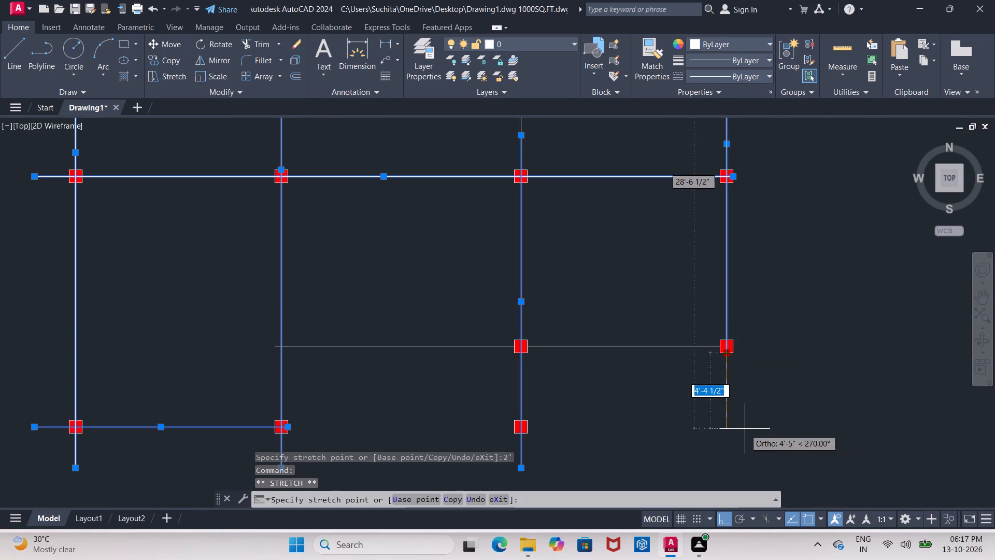
type("2'")
key("Return")
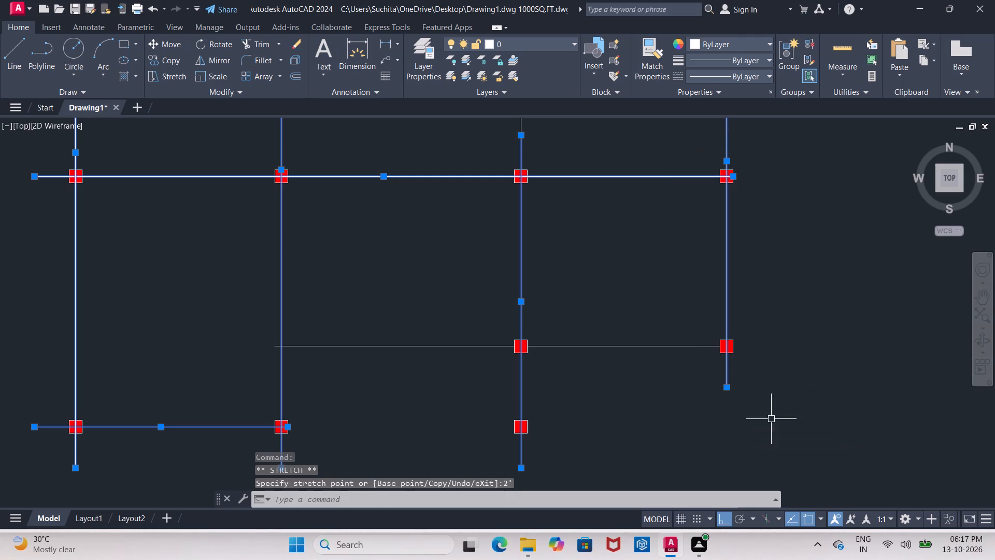
Stretch the east end of the horizontal centerline through the southeast corner column 2' east, past that column.
left_click(682, 349)
scroll(741, 335, "up", 2)
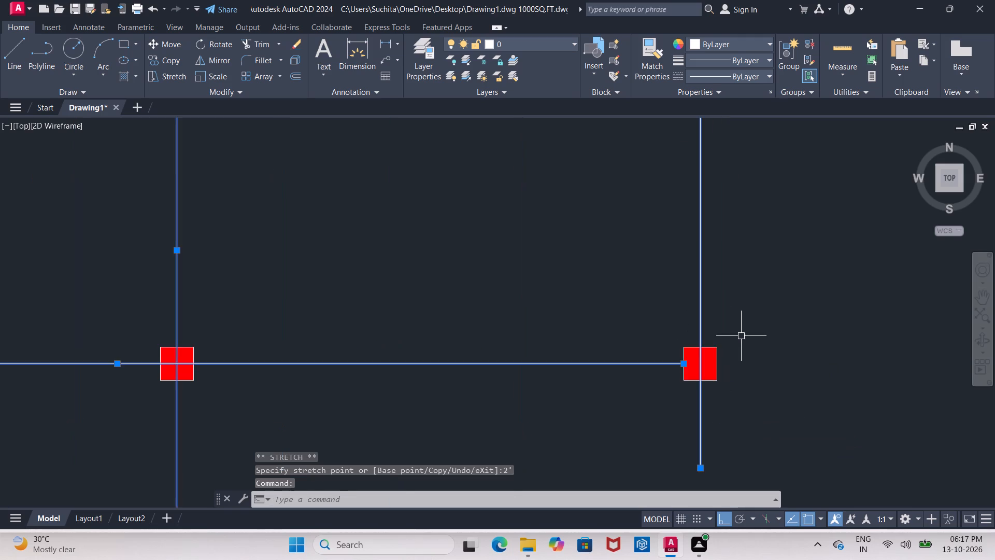
middle_click_drag(736, 350, 636, 286)
left_click_drag(586, 298, 593, 299)
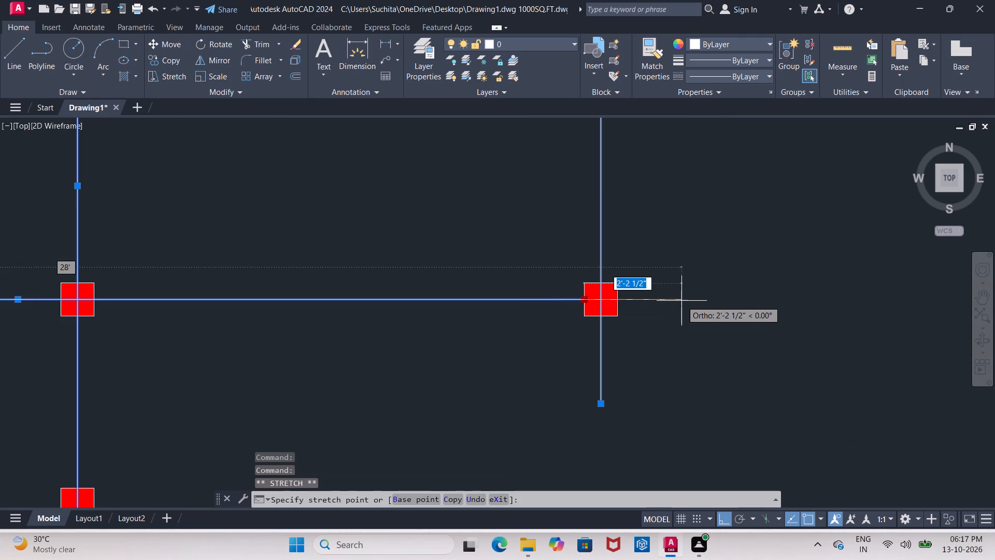
type("2'")
key("Return")
scroll(706, 343, "down", 1)
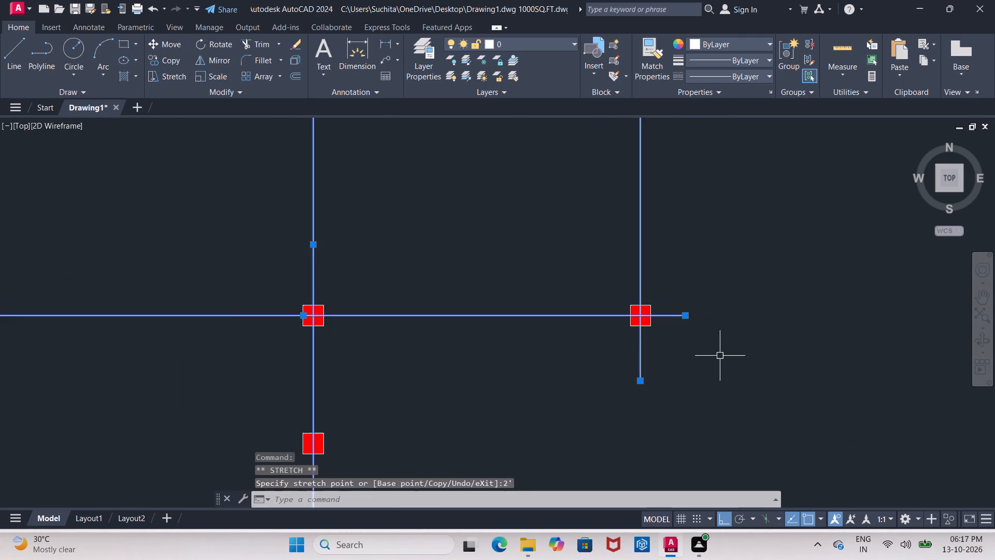
scroll(721, 357, "down", 1)
middle_click_drag(548, 352, 608, 380)
key("Escape")
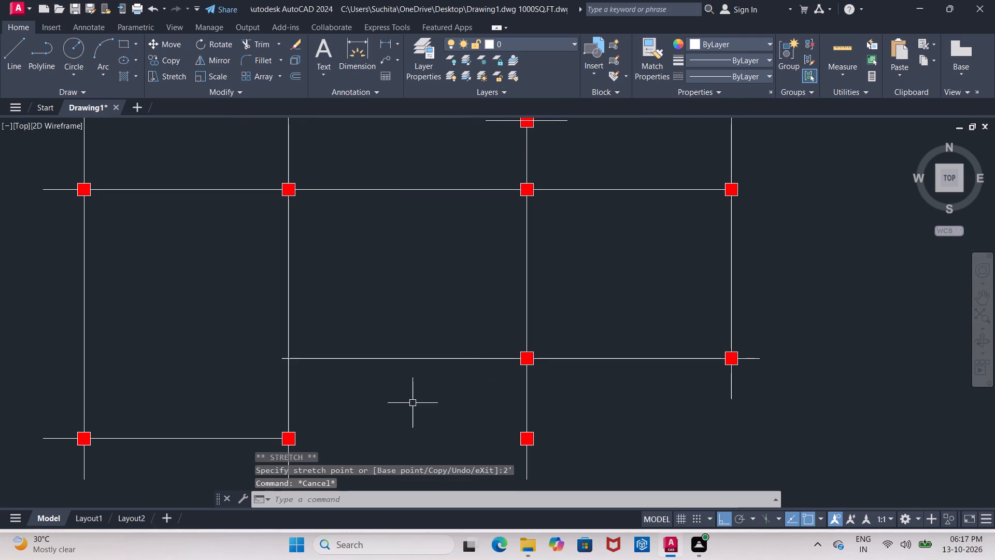
Trim the southeastern horizontal centerline's stub west of the second vertical, and the short northeastern vertical's stub below its horizontal centerline.
key("t")
key("r")
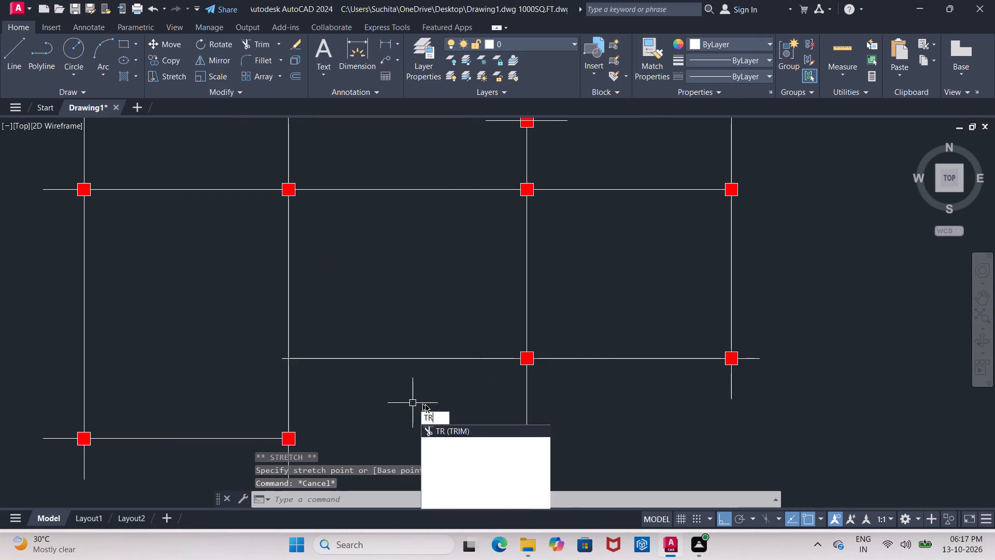
left_click(451, 436)
left_click(282, 358)
scroll(282, 360, "down", 2)
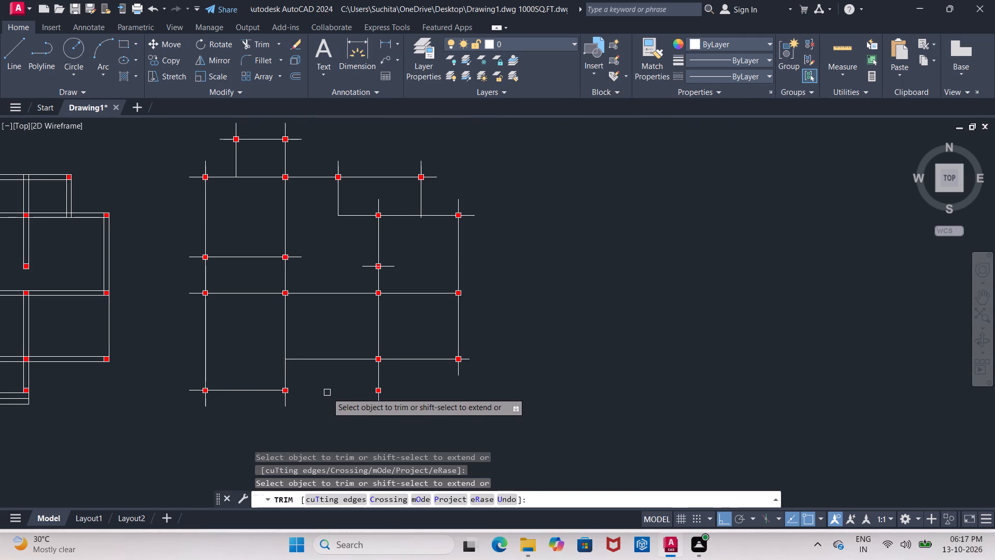
middle_click_drag(331, 407, 336, 428)
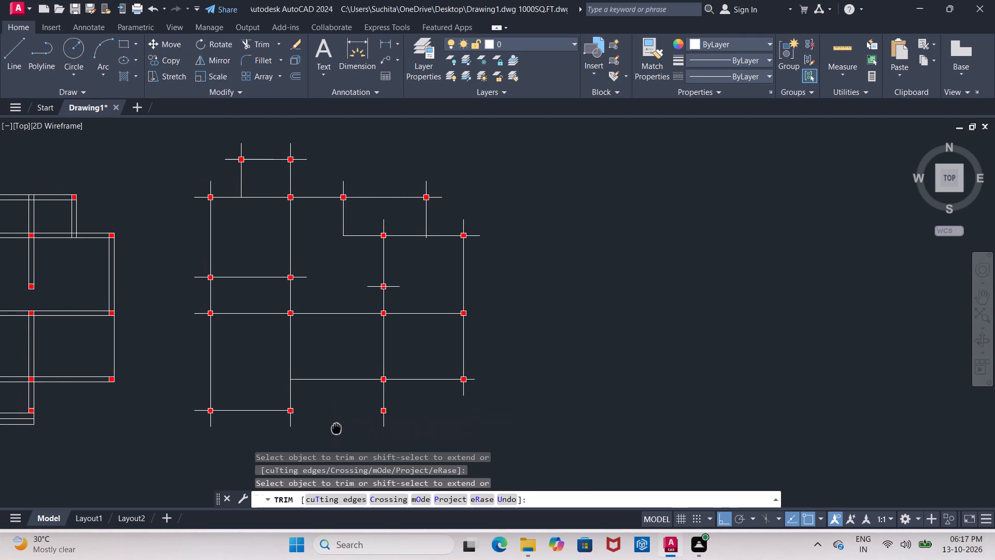
middle_click_drag(336, 428, 336, 429)
scroll(429, 252, "up", 2)
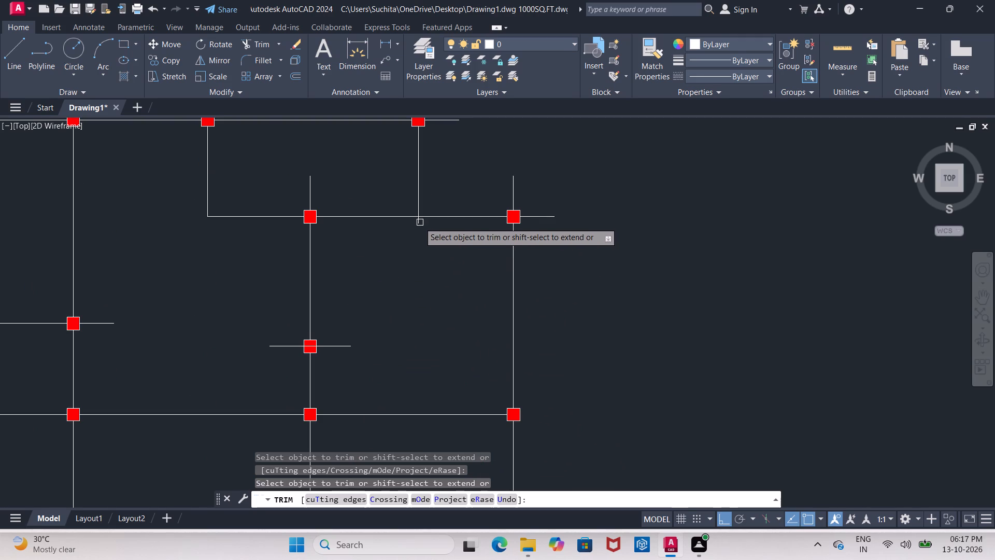
left_click(417, 223)
scroll(418, 244, "down", 2)
scroll(409, 287, "down", 1)
middle_click_drag(409, 287, 537, 265)
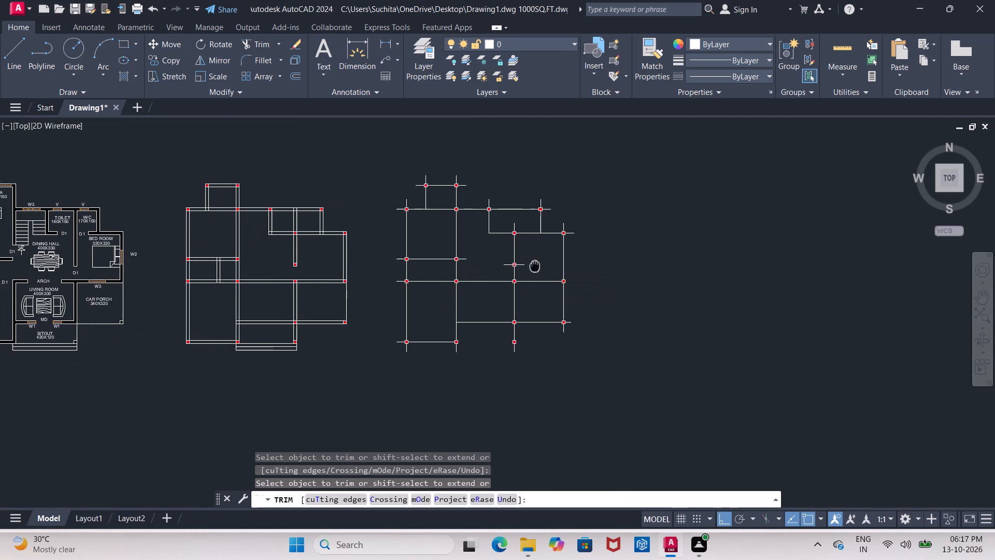
middle_click_drag(537, 265, 612, 255)
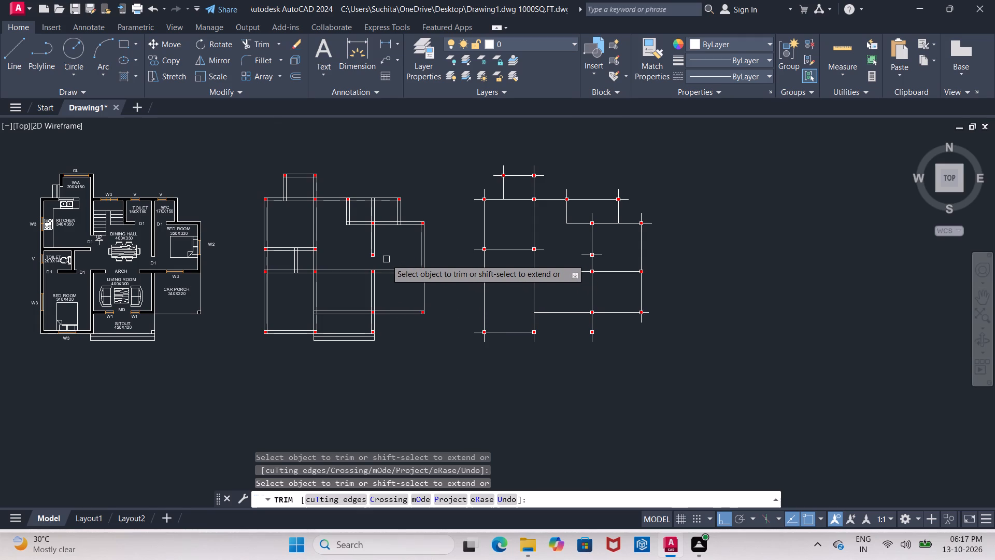
scroll(386, 259, "up", 2)
key("Escape")
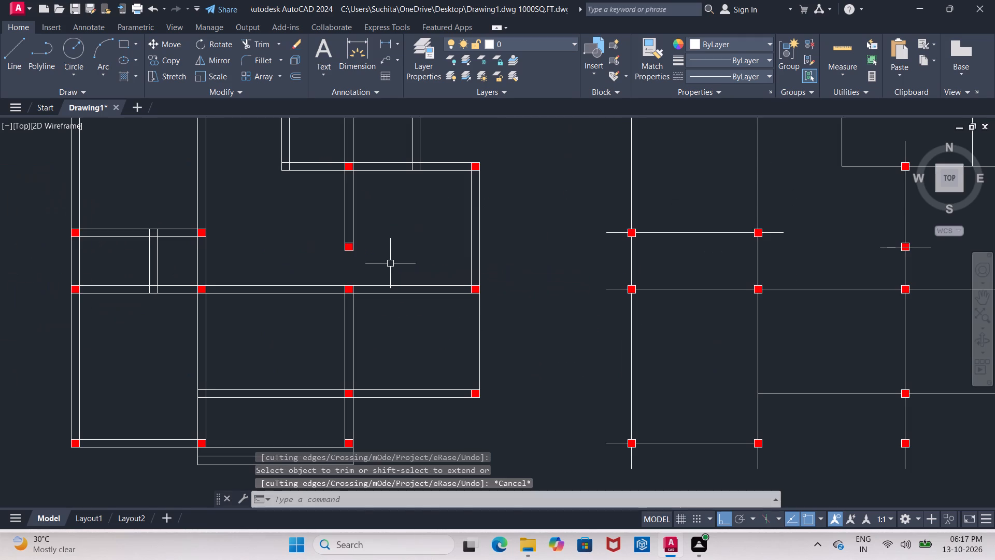
In the double-line column plan, extend both wall lines ending at the isolated interior column south to the wall below.
key("e")
key("x")
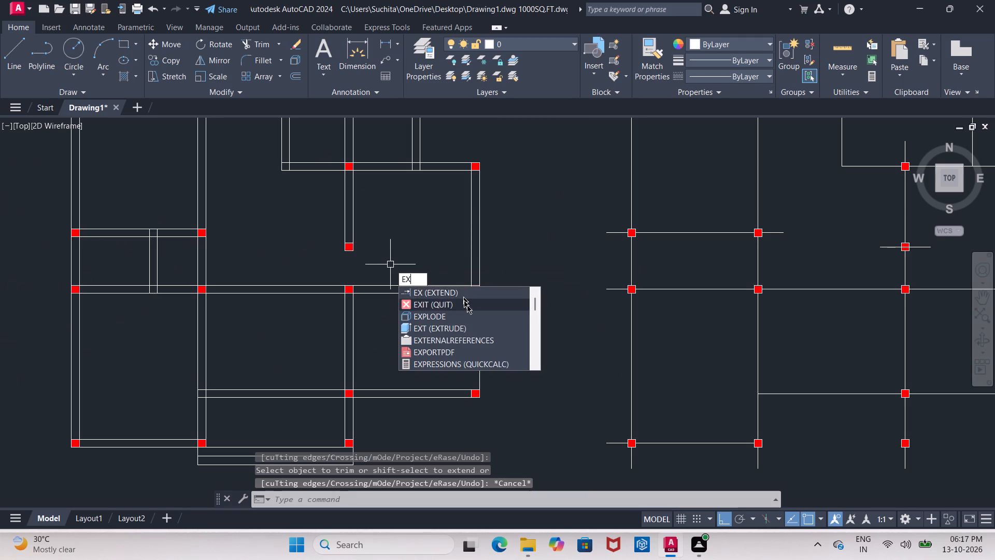
left_click(462, 298)
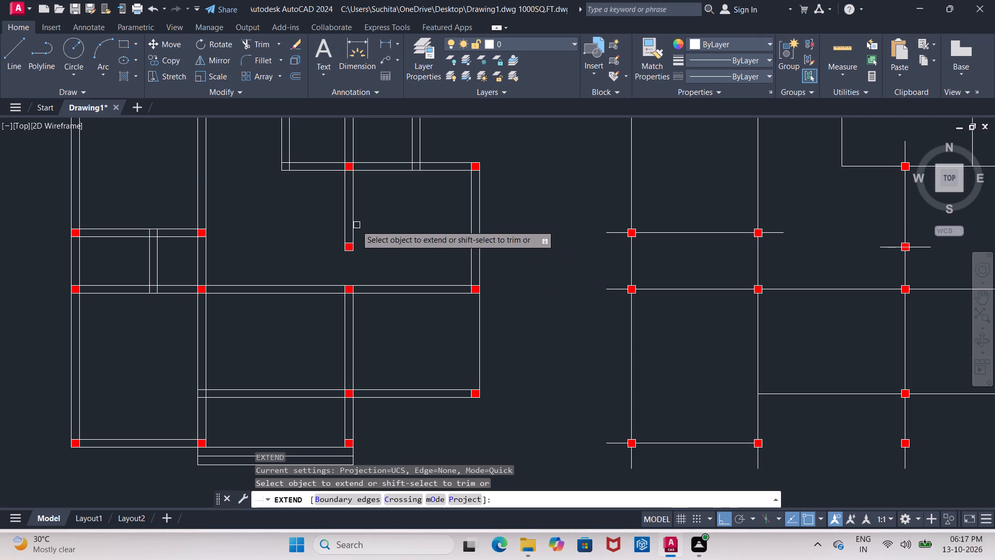
left_click(355, 225)
left_click(345, 229)
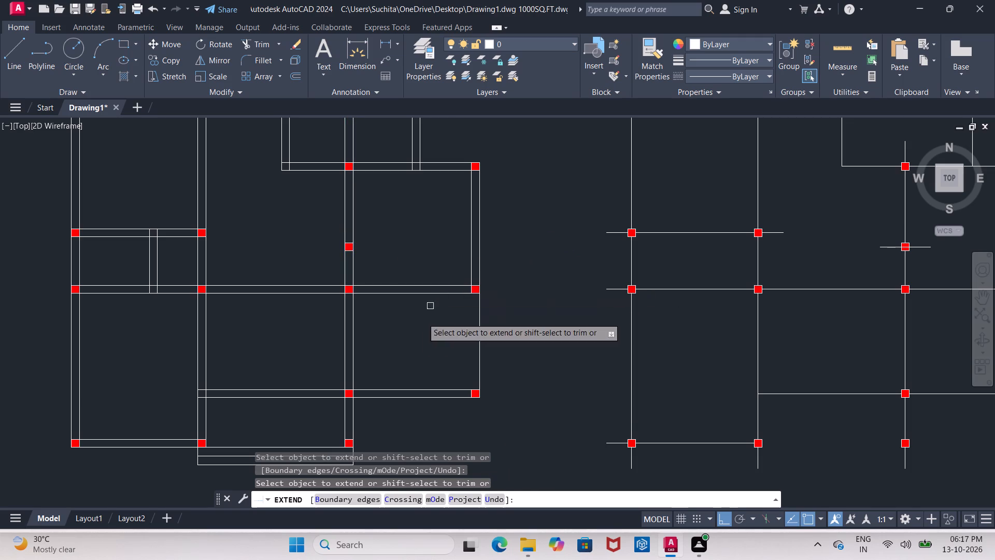
middle_click_drag(380, 350, 478, 364)
scroll(415, 366, "down", 1)
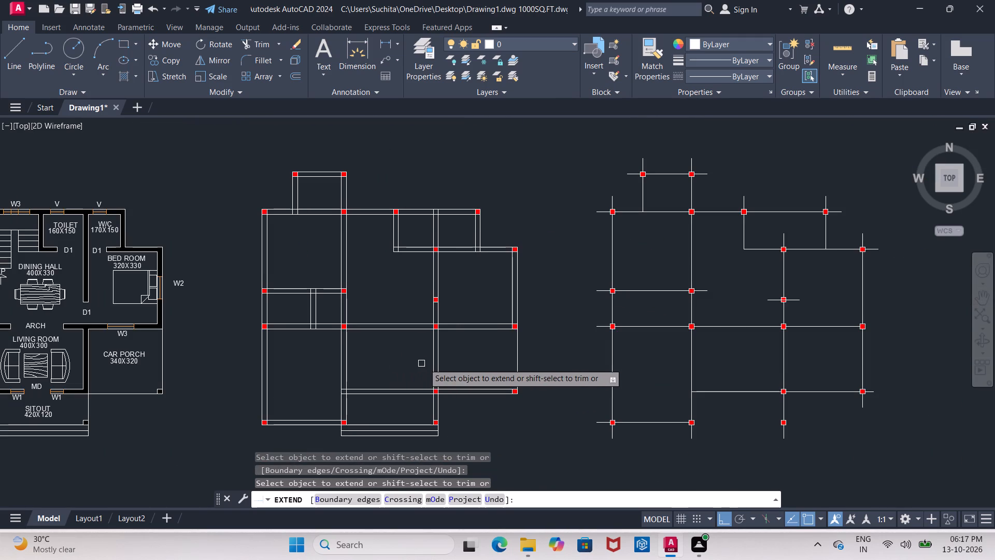
middle_click_drag(499, 366, 477, 353)
middle_click_drag(464, 359, 488, 319)
key("Escape")
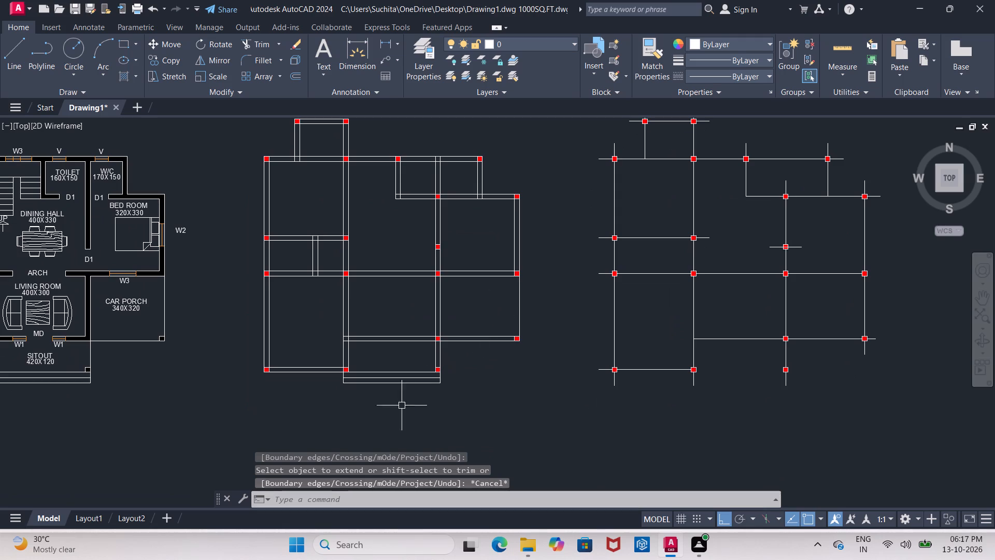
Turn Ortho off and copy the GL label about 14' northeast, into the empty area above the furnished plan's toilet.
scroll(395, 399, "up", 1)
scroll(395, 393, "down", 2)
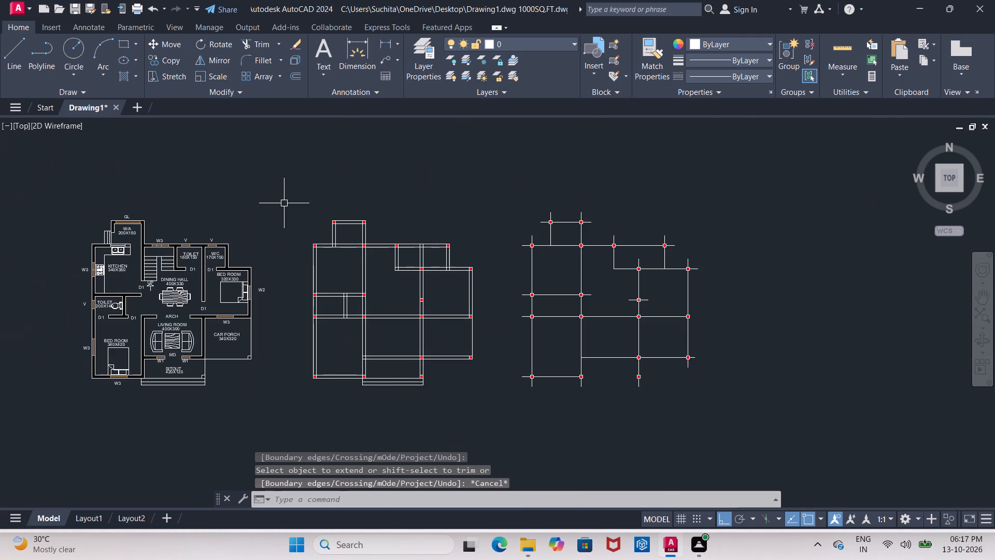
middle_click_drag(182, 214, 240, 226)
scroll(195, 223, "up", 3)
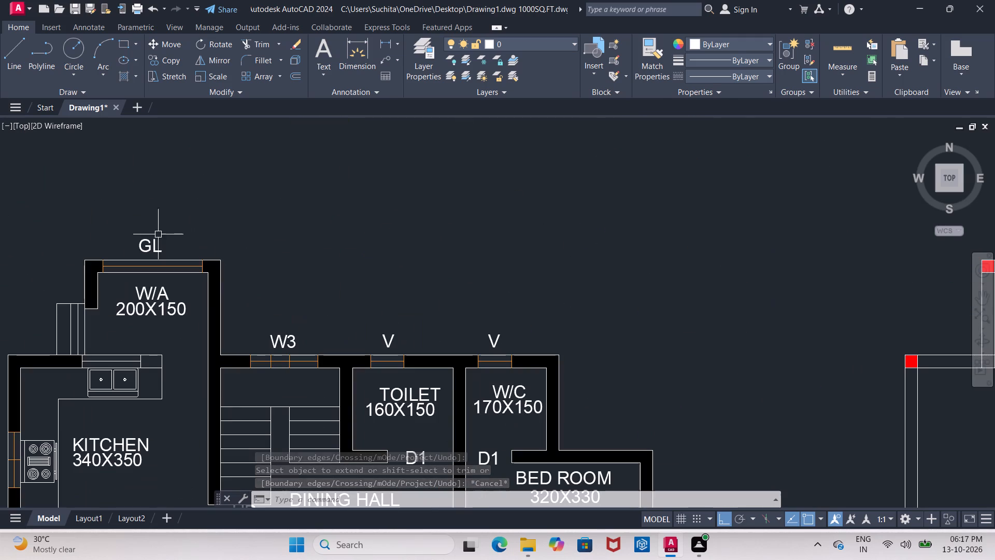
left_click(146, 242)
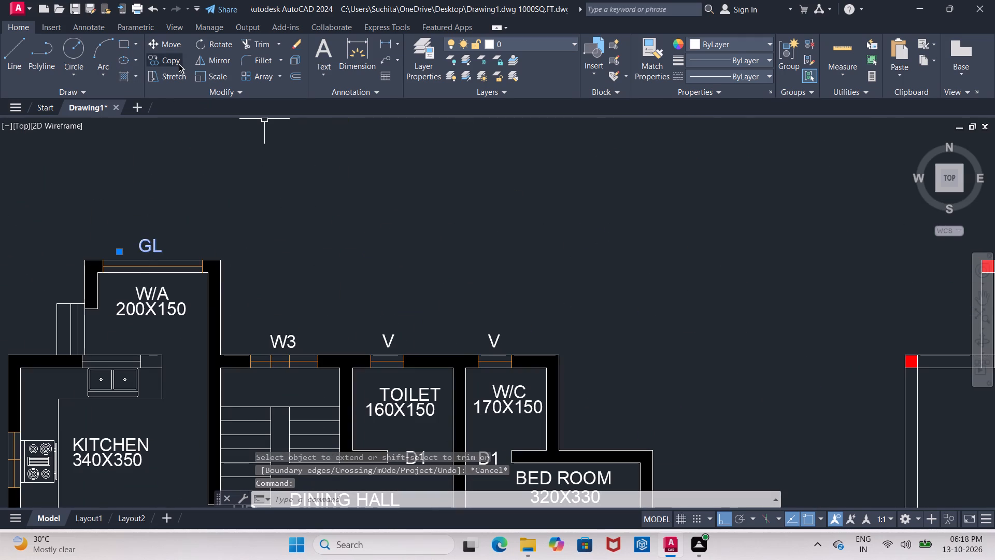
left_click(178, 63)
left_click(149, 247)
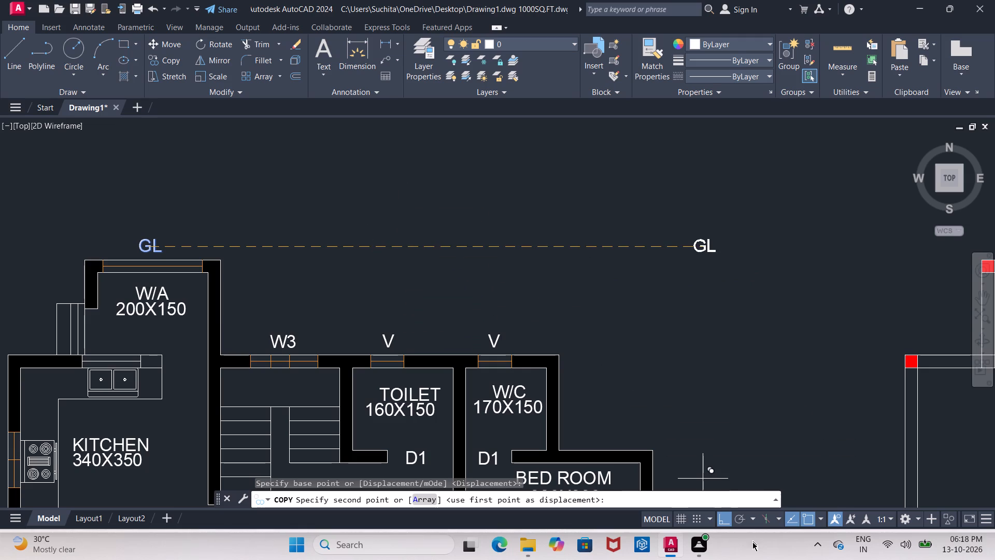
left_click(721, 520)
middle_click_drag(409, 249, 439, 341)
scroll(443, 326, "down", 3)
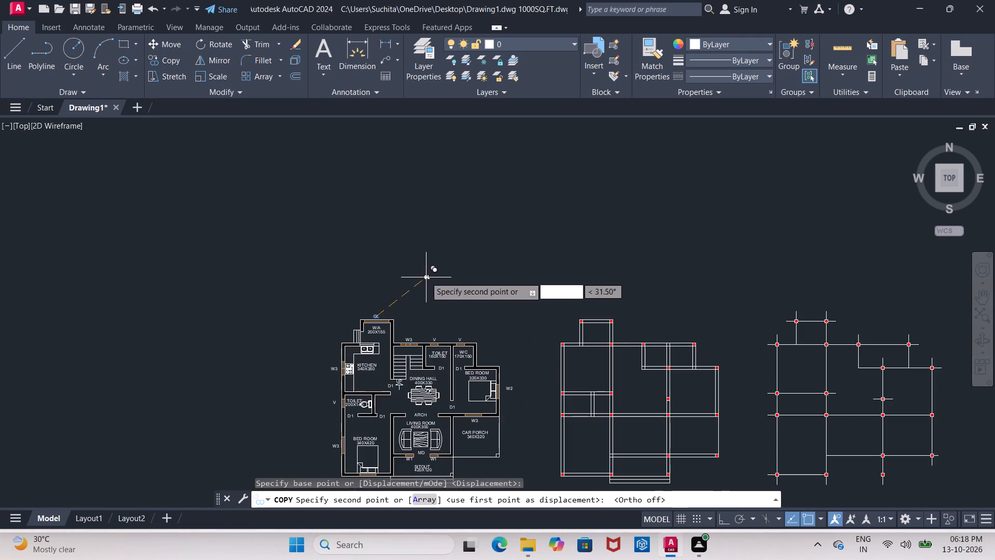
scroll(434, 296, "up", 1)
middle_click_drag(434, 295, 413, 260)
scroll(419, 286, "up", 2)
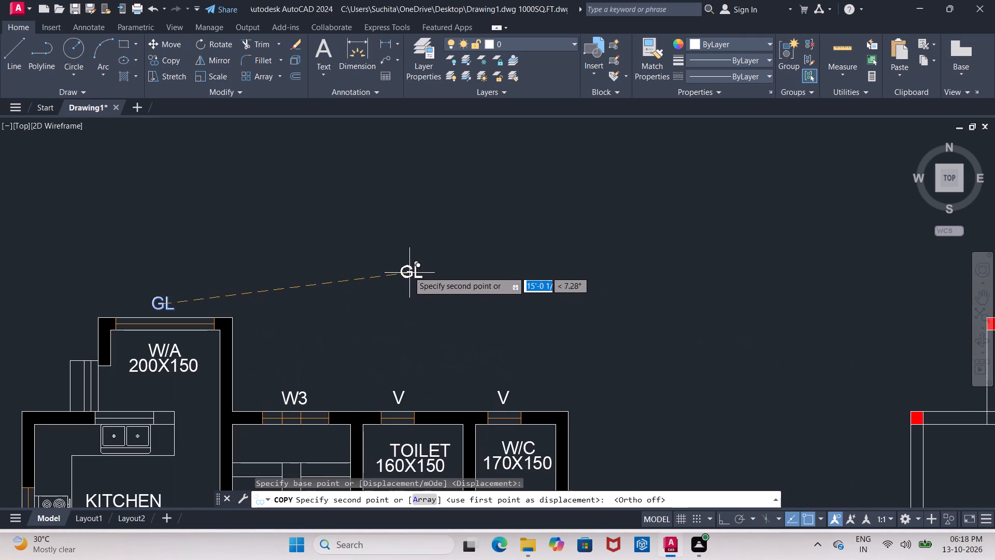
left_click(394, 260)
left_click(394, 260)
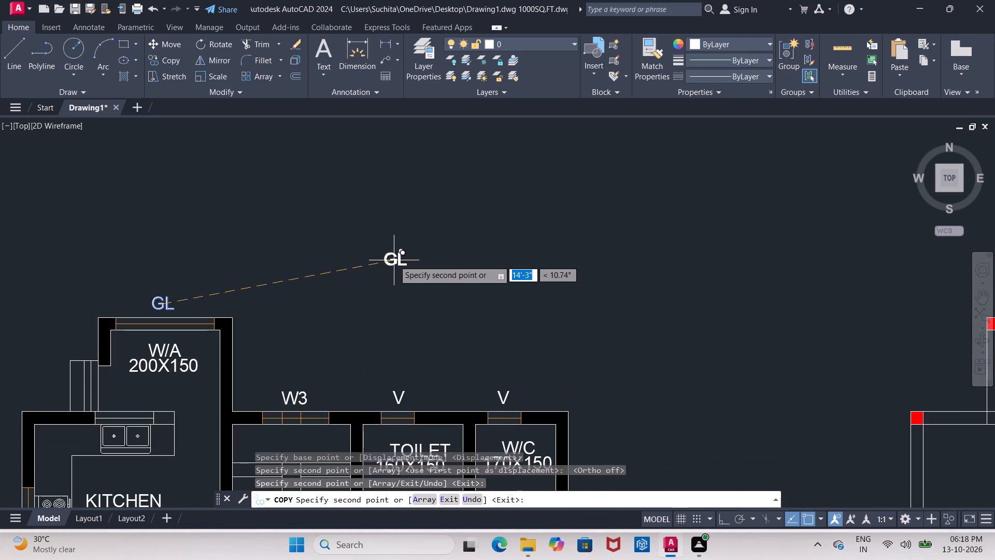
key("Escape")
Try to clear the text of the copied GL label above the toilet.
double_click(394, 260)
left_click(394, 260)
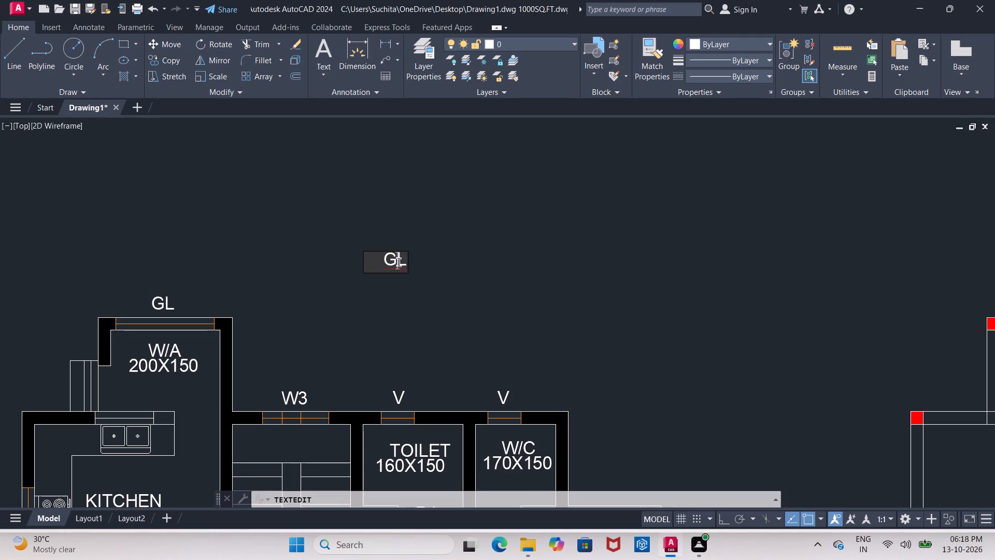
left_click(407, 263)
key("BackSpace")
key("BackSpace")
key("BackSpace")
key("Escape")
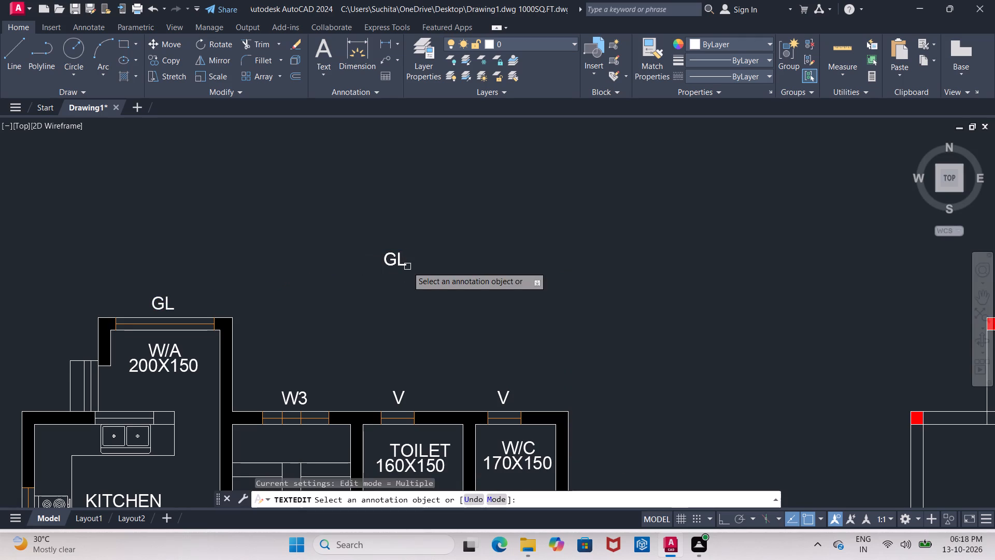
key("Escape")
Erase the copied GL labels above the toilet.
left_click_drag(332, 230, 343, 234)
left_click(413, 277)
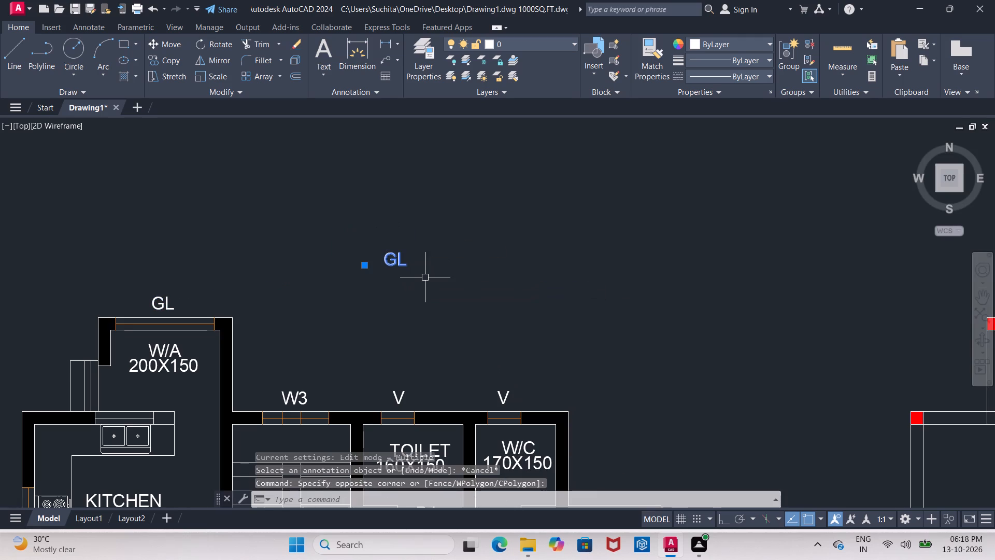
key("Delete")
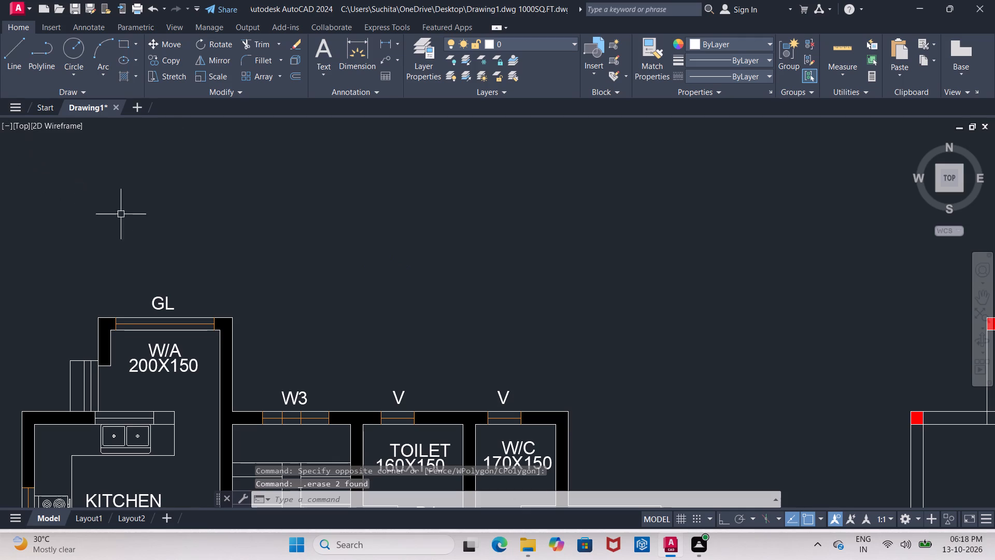
Copy the original GL label once, about 14' northeast, into the empty area above the furnished plan.
left_click(158, 298)
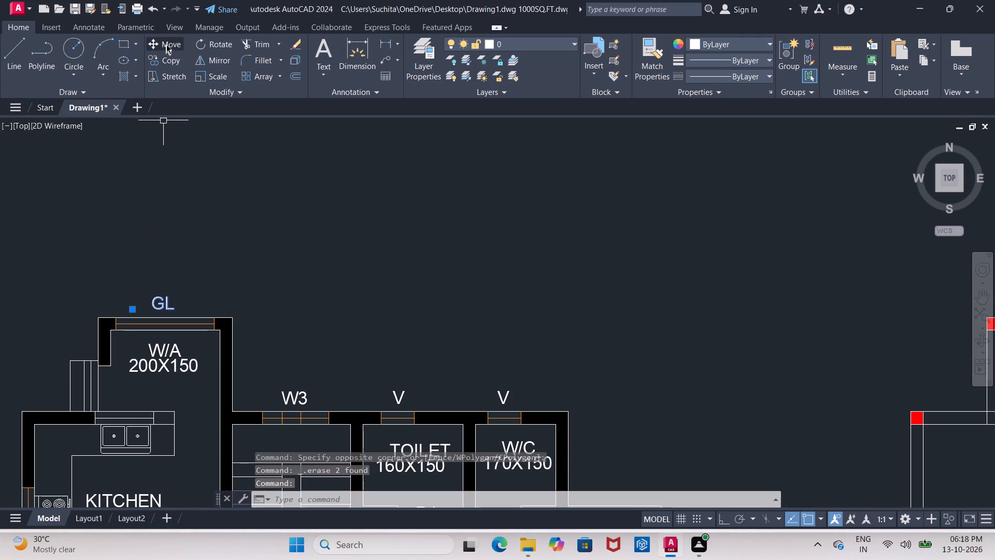
left_click(167, 57)
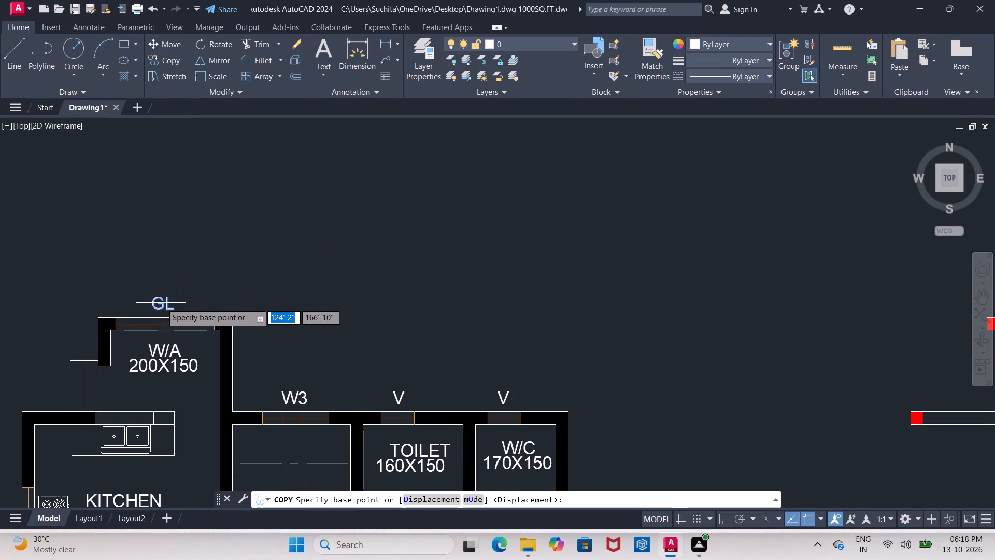
left_click(161, 303)
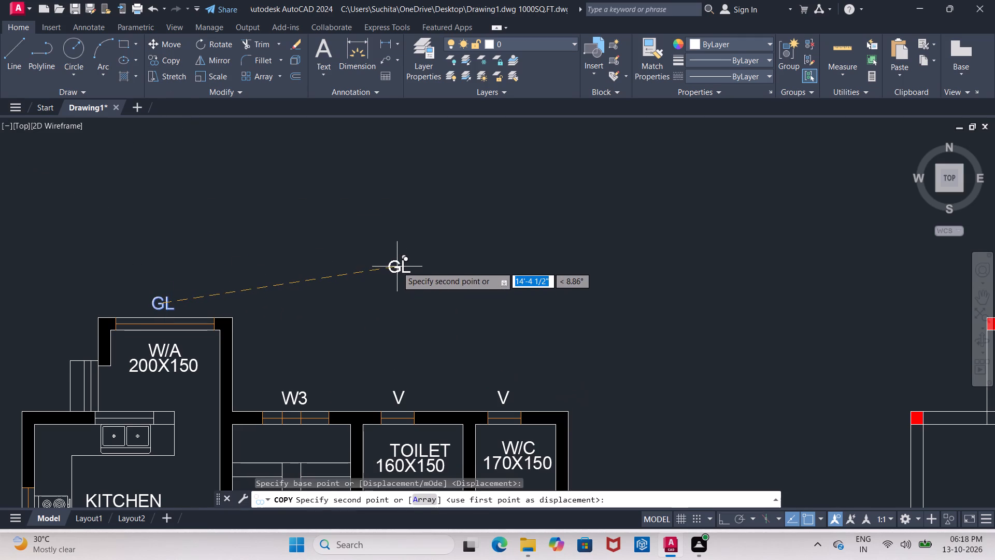
left_click(397, 267)
key("Escape")
Replace the copied GL label's text with PLAN.
double_click(394, 267)
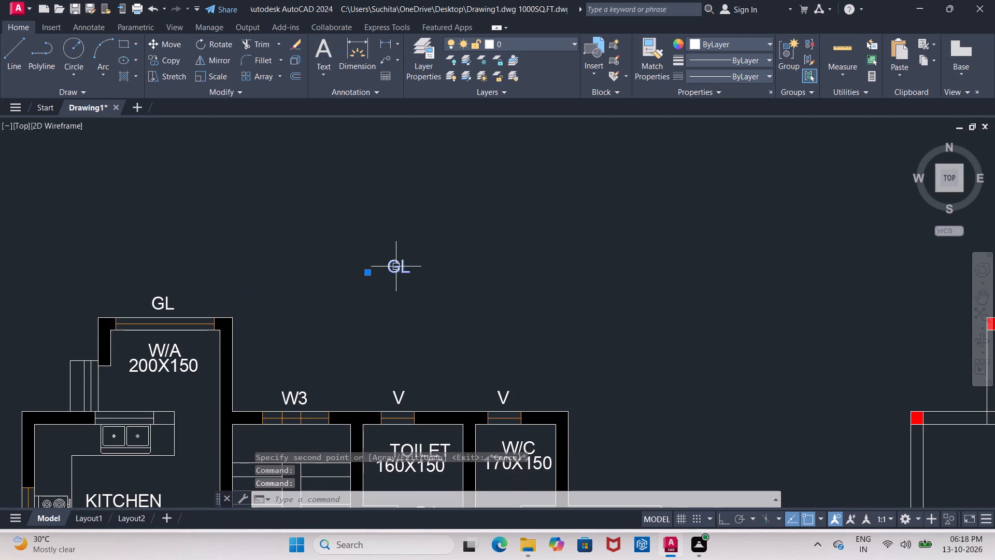
double_click(403, 268)
left_click(409, 267)
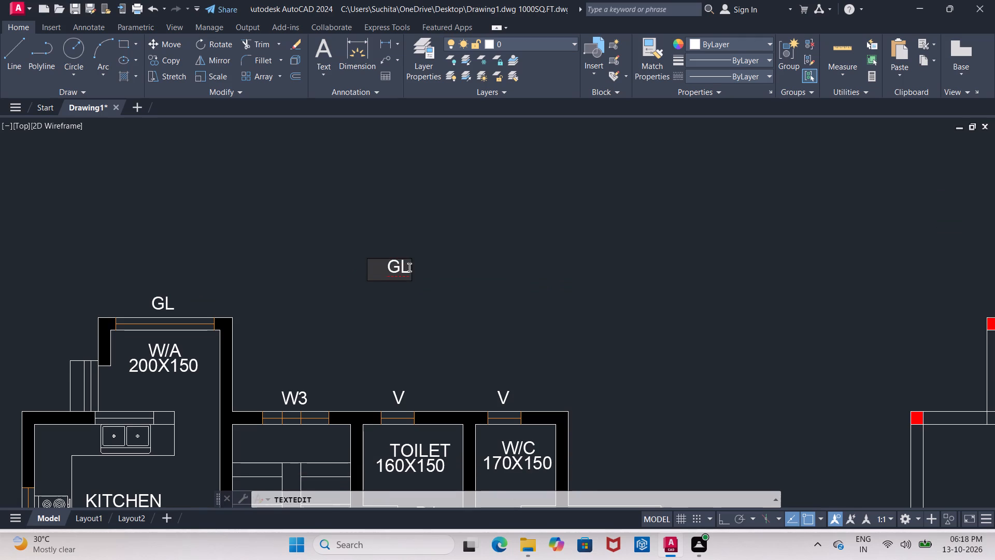
key("BackSpace")
key("BackSpace")
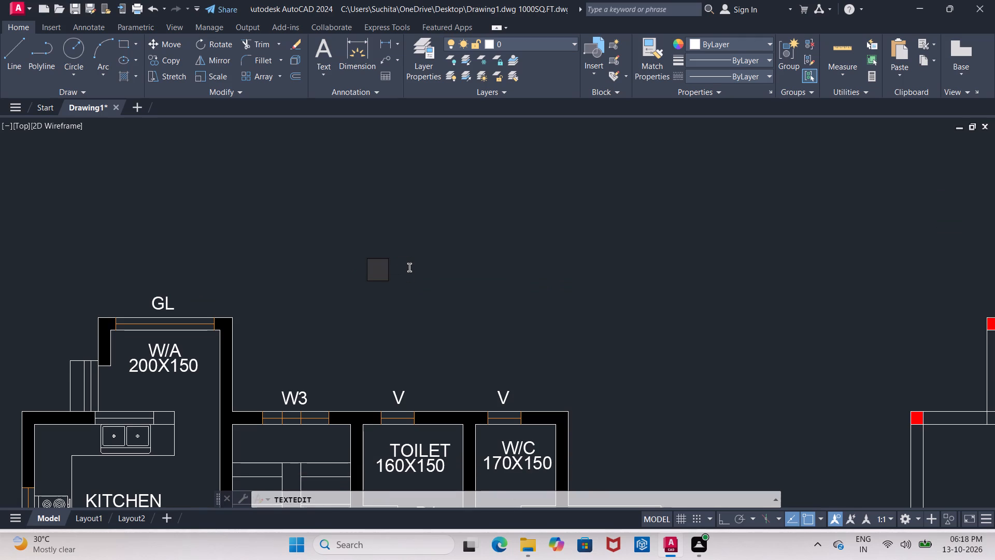
key("BackSpace")
type("PLAN")
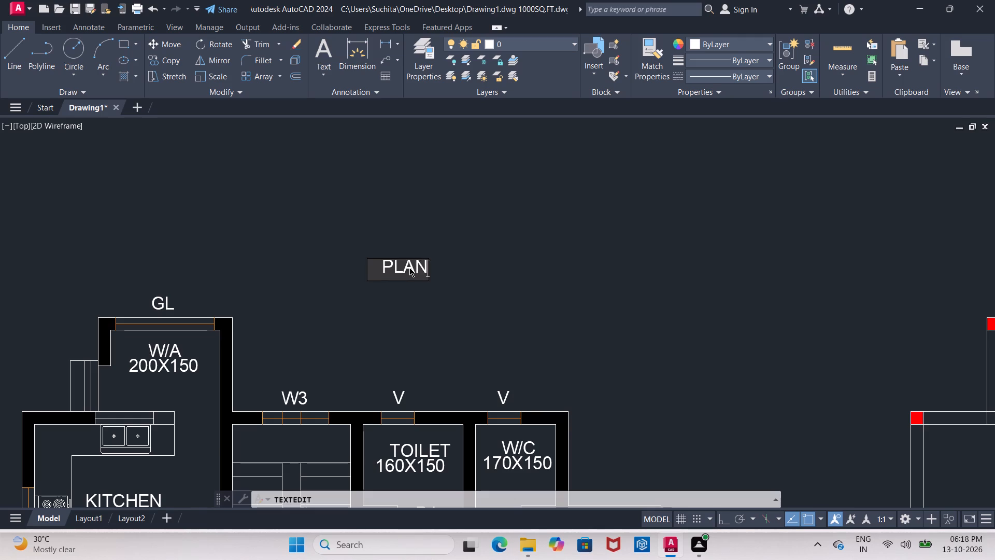
left_click(431, 324)
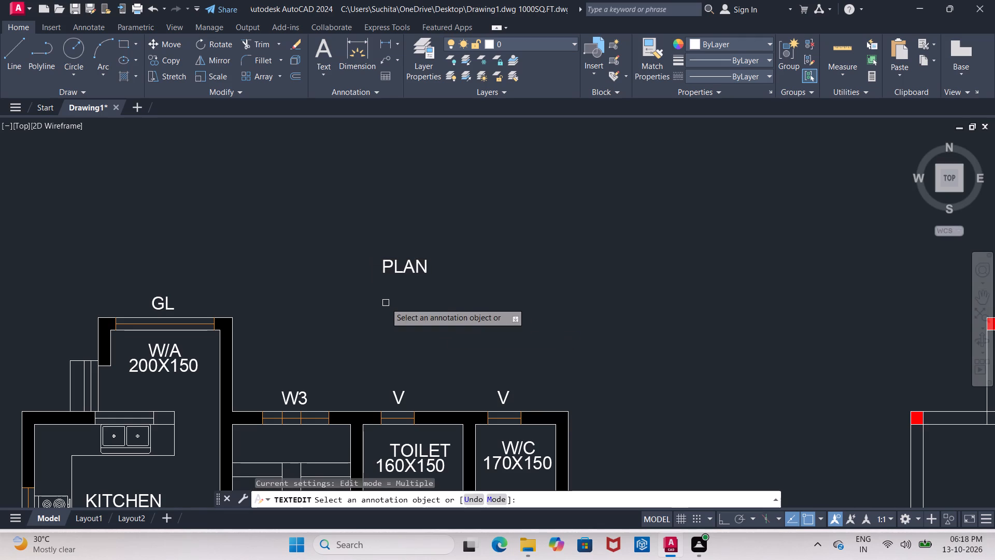
key("Escape")
Set the PLAN label's text height to 1'5" in its properties.
left_click_drag(348, 221, 367, 235)
left_click(440, 307)
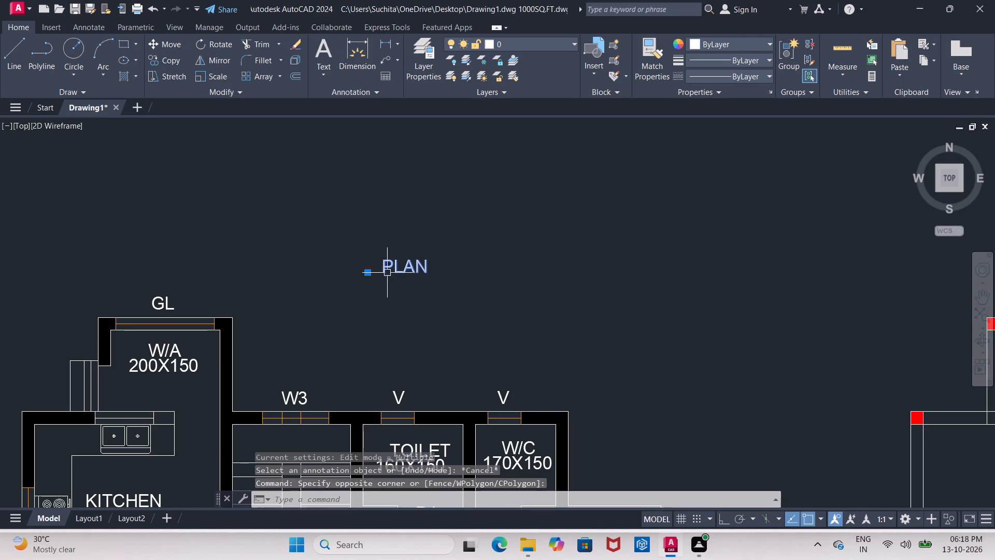
right_click(386, 271)
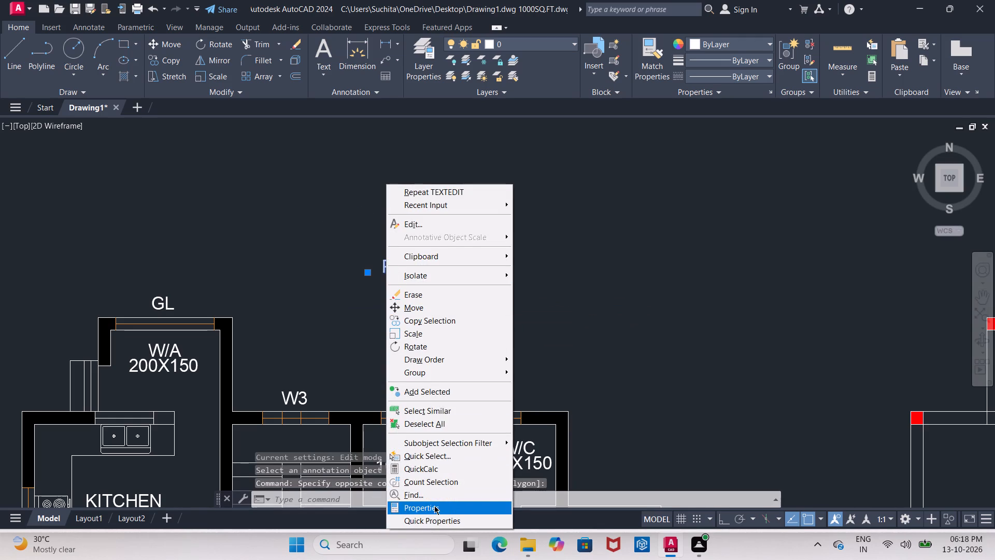
left_click(434, 506)
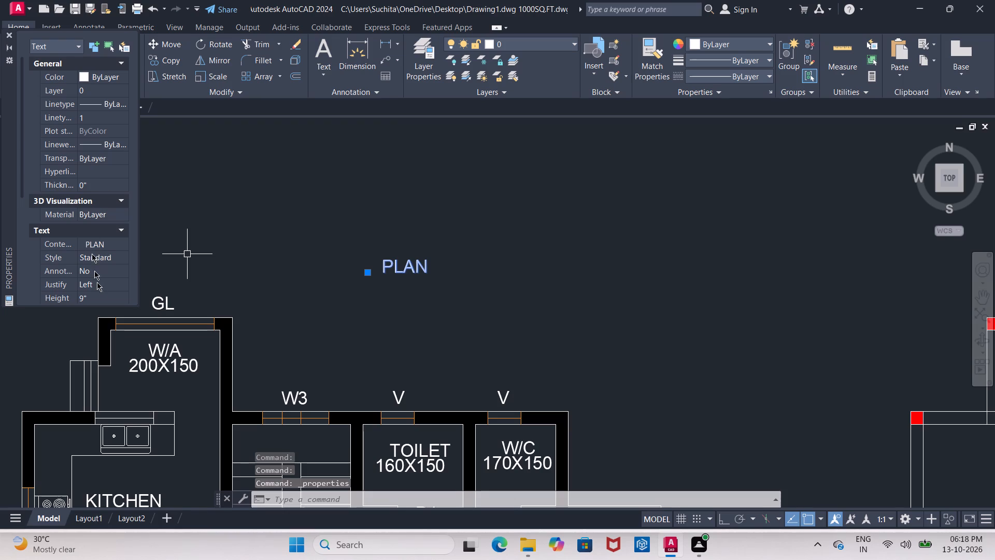
left_click(98, 291)
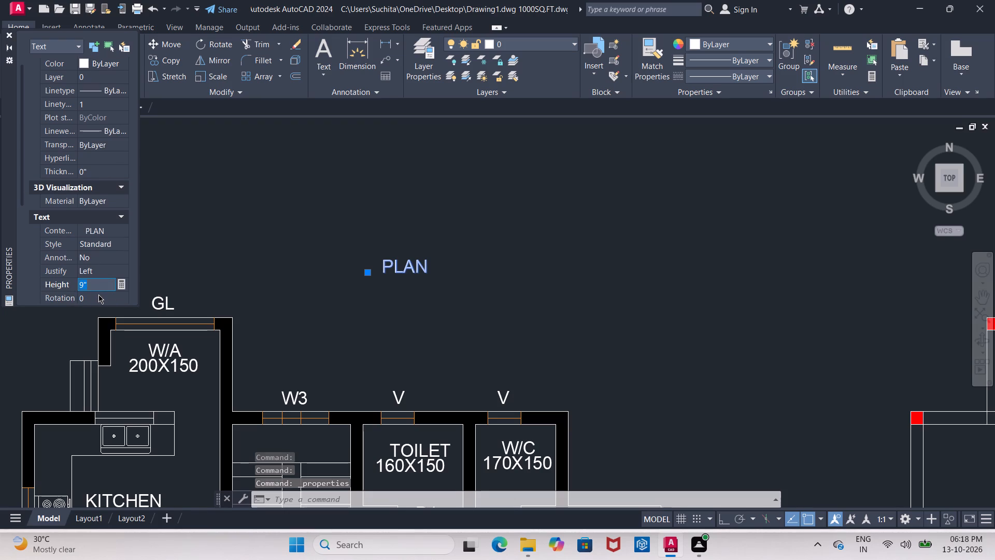
key("BackSpace")
type("1'5\"")
key("Return")
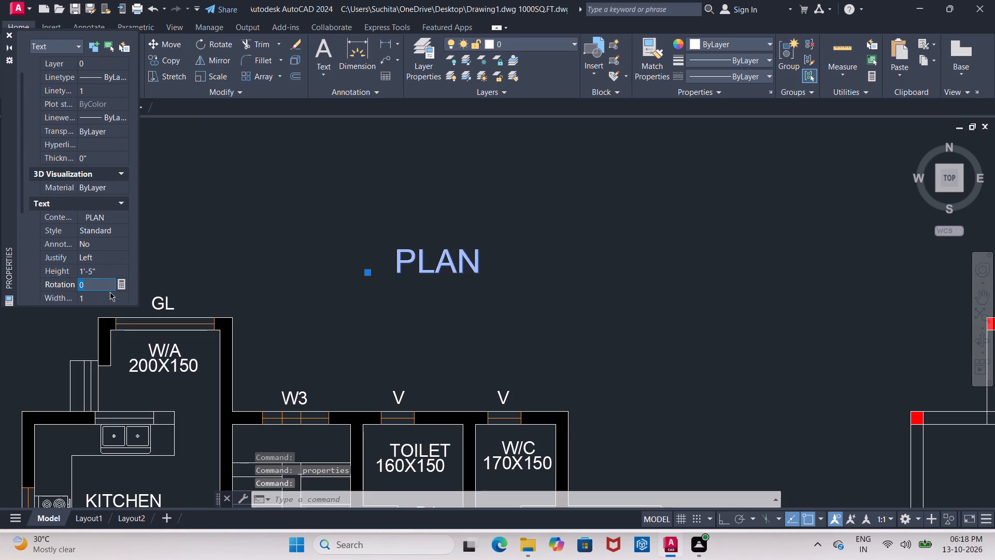
left_click(226, 271)
key("Escape")
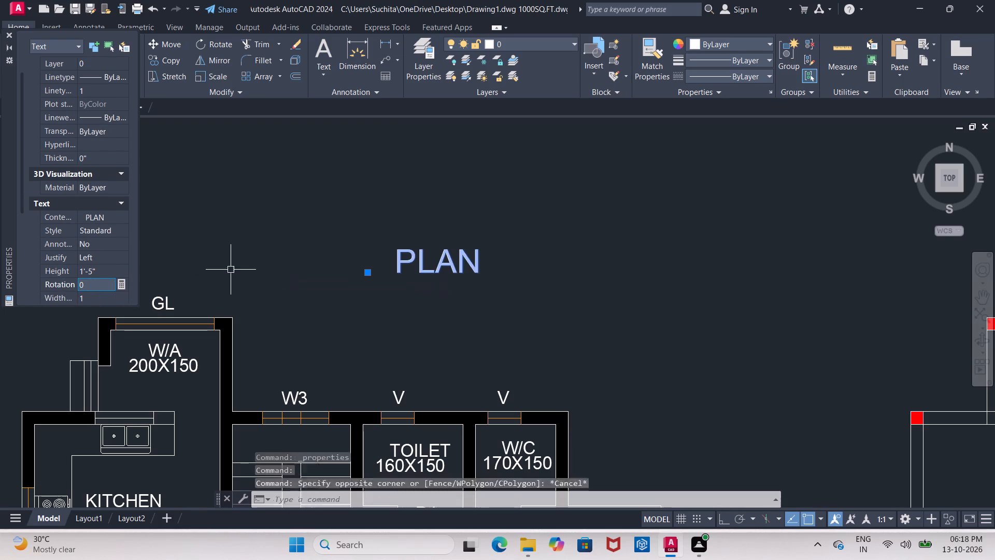
key("Escape")
key("Escape")
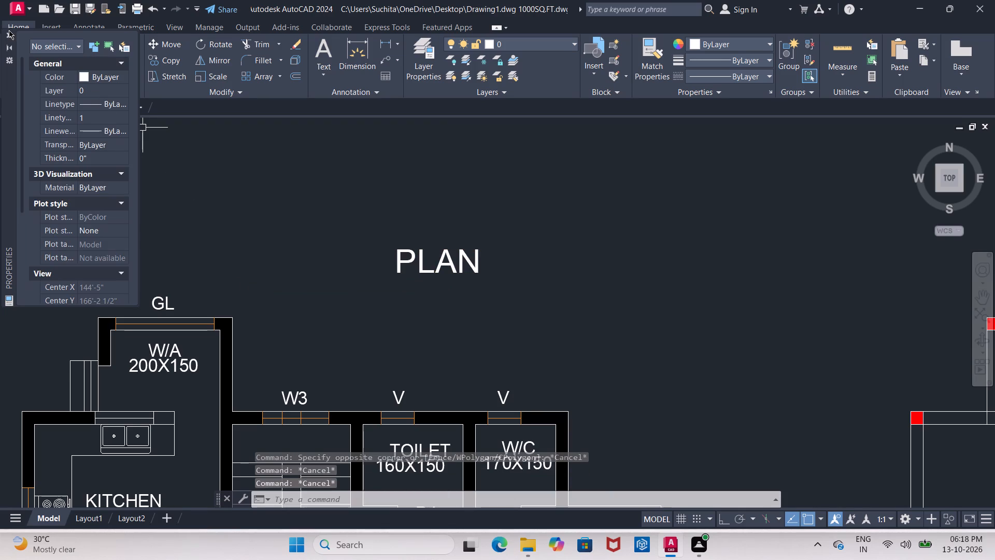
left_click(9, 32)
Move the PLAN title about 6' west, centering it above the furnished floor plan.
scroll(230, 132, "down", 2)
scroll(278, 177, "up", 1)
middle_click(278, 180)
scroll(278, 181, "down", 2)
middle_click_drag(281, 194, 283, 228)
left_click_drag(272, 210, 278, 217)
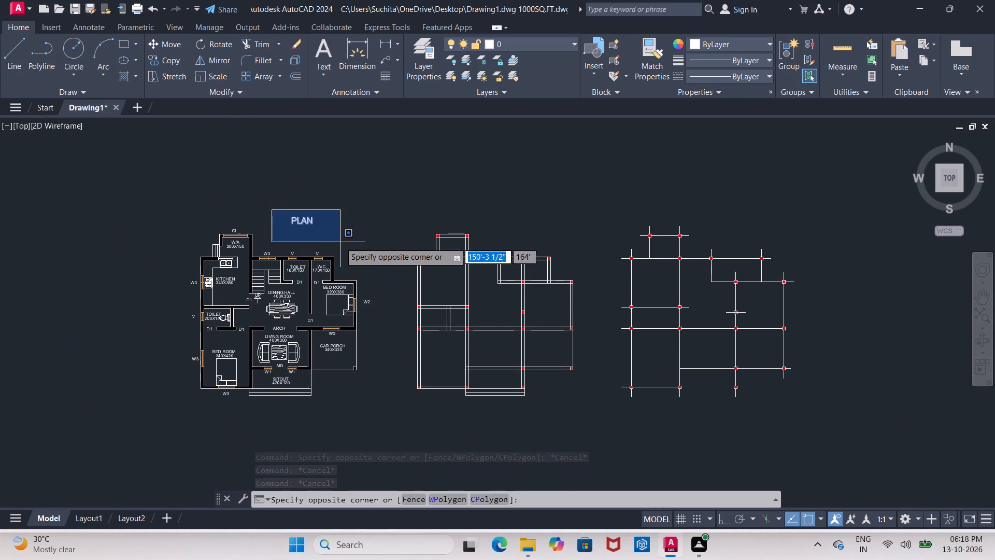
left_click(340, 242)
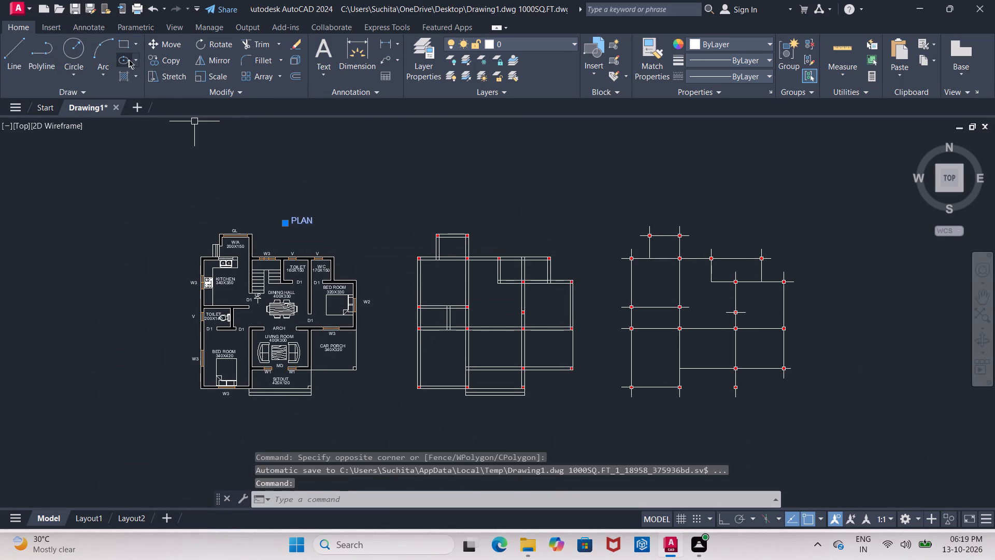
left_click(172, 44)
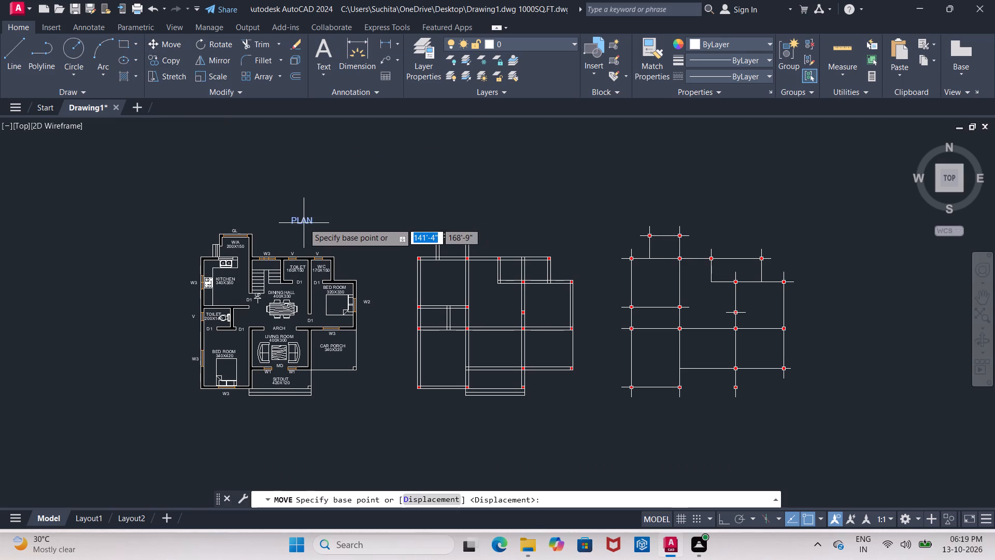
left_click(303, 220)
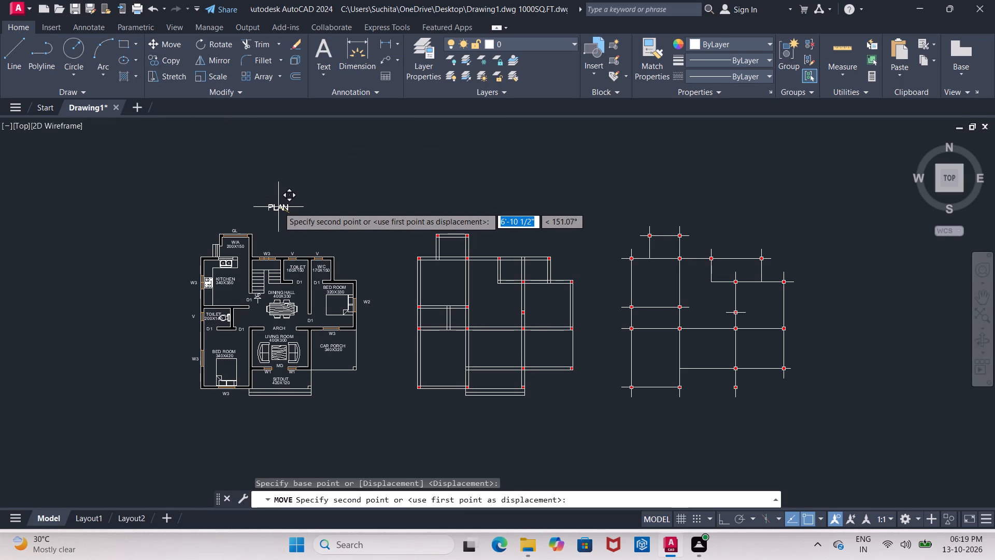
left_click(279, 213)
With ortho on, copy the PLAN title about 50' and 96' east, above the double-line column plan and the centerline layout.
left_click(283, 214)
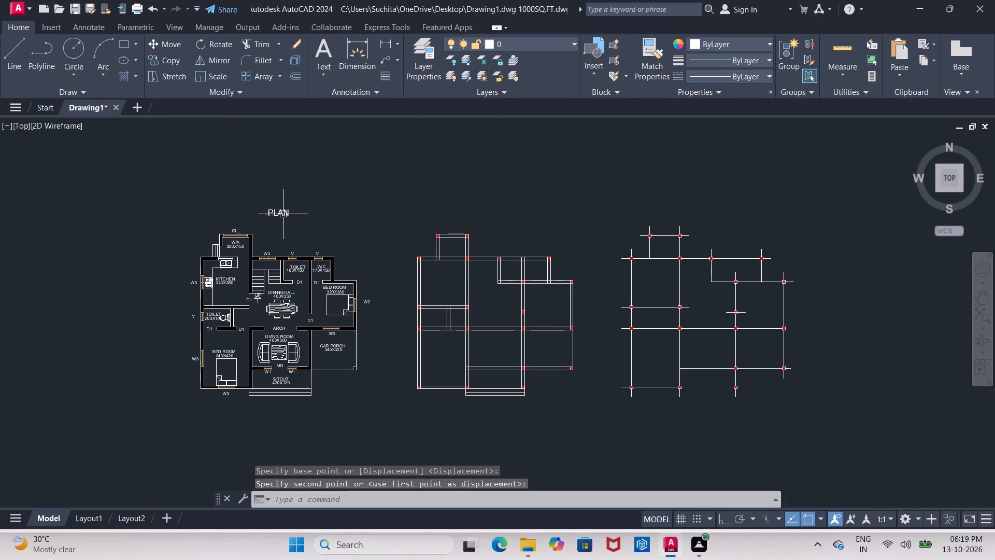
left_click(724, 521)
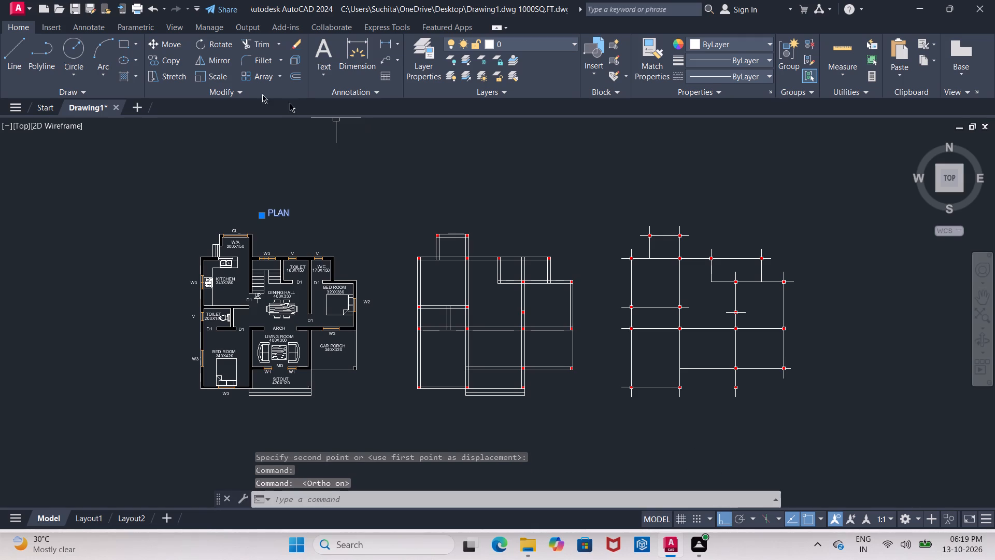
left_click(172, 62)
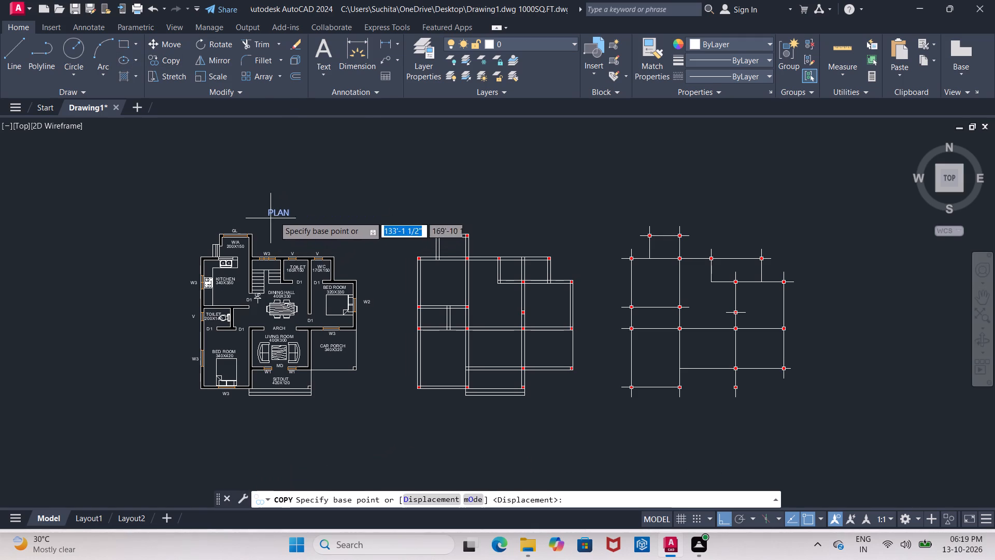
left_click(278, 215)
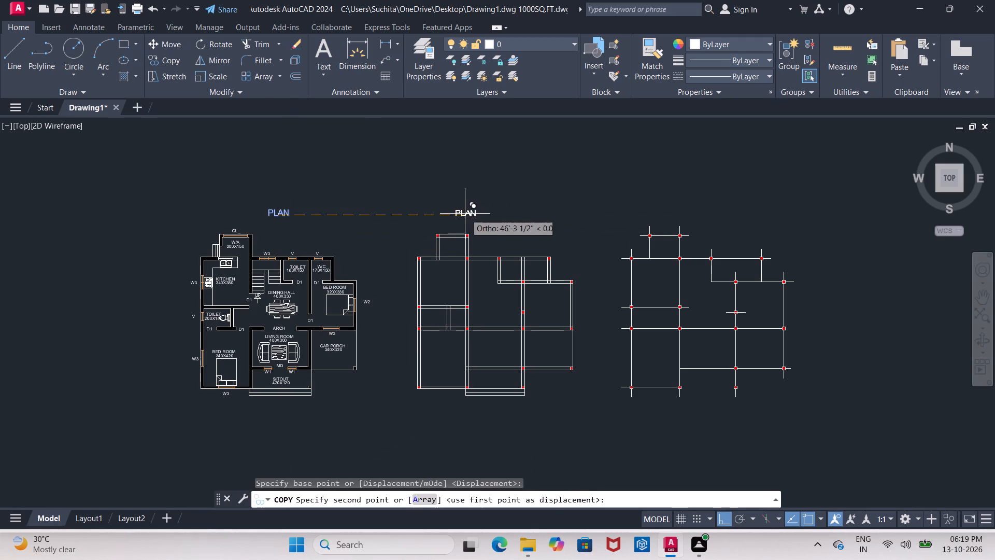
left_click(479, 215)
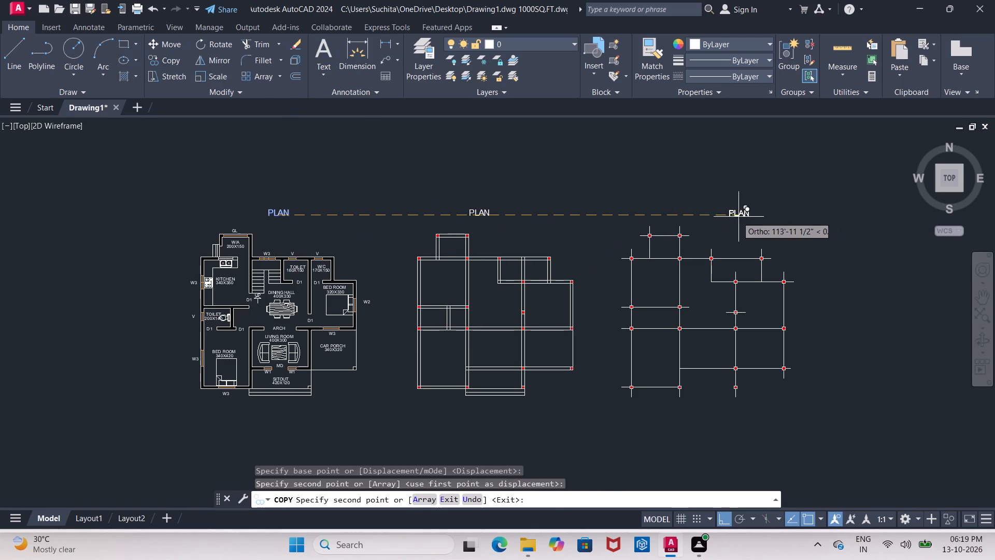
left_click(666, 214)
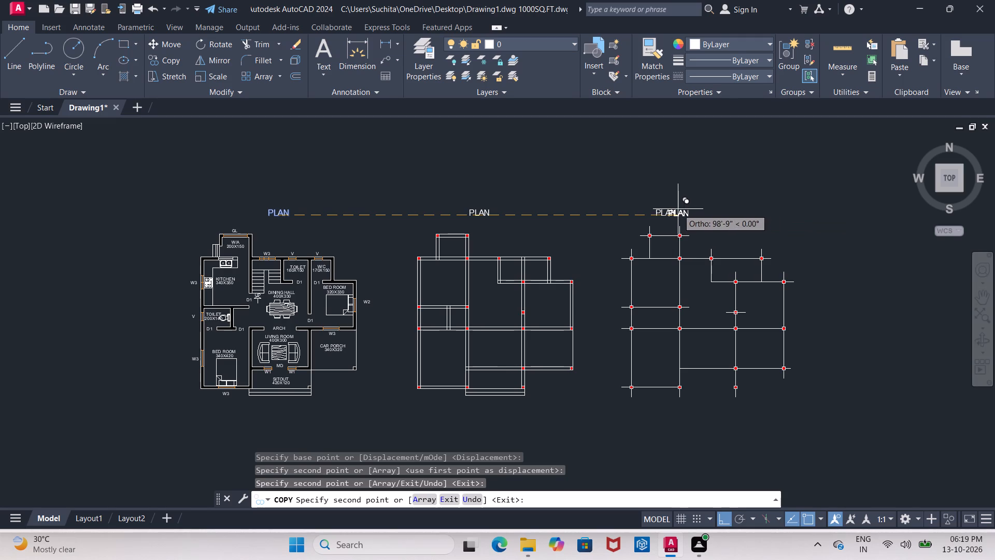
key("Escape")
Replace the text of the title above the double-line column plan with PLINTH AND SLAB BEAM LAYOUT.
left_click(473, 213)
left_click(476, 212)
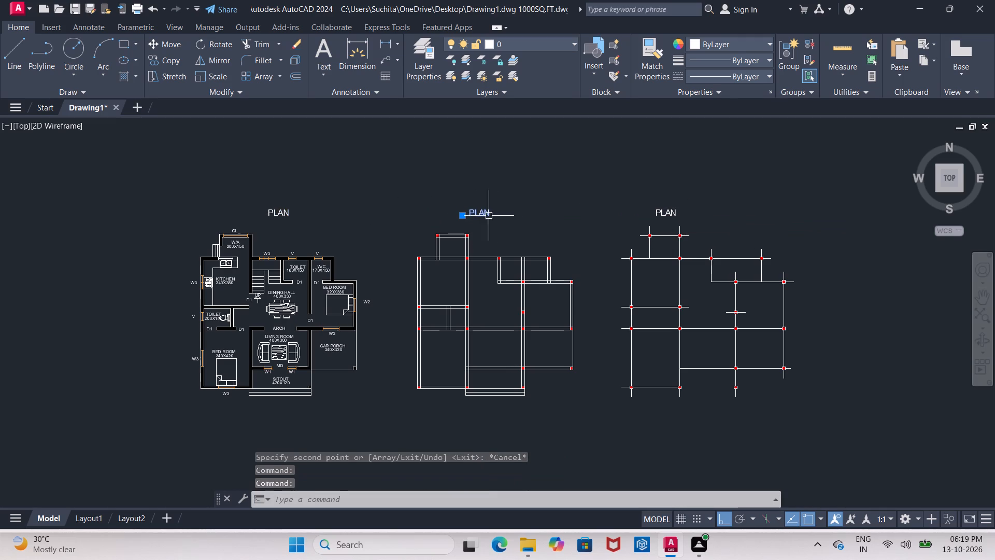
left_click(495, 217)
left_click(491, 216)
scroll(495, 216, "up", 1)
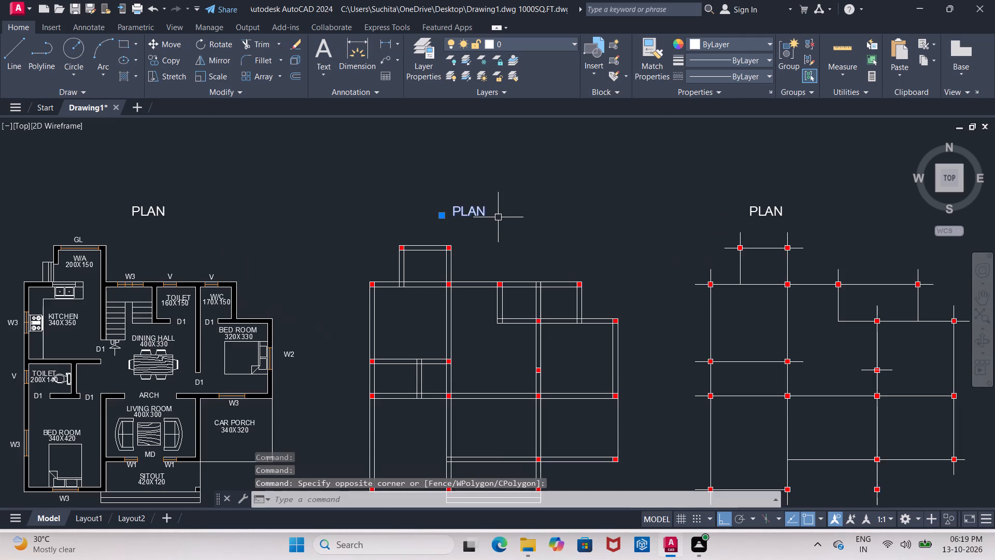
middle_click_drag(500, 222, 472, 146)
double_click(444, 134)
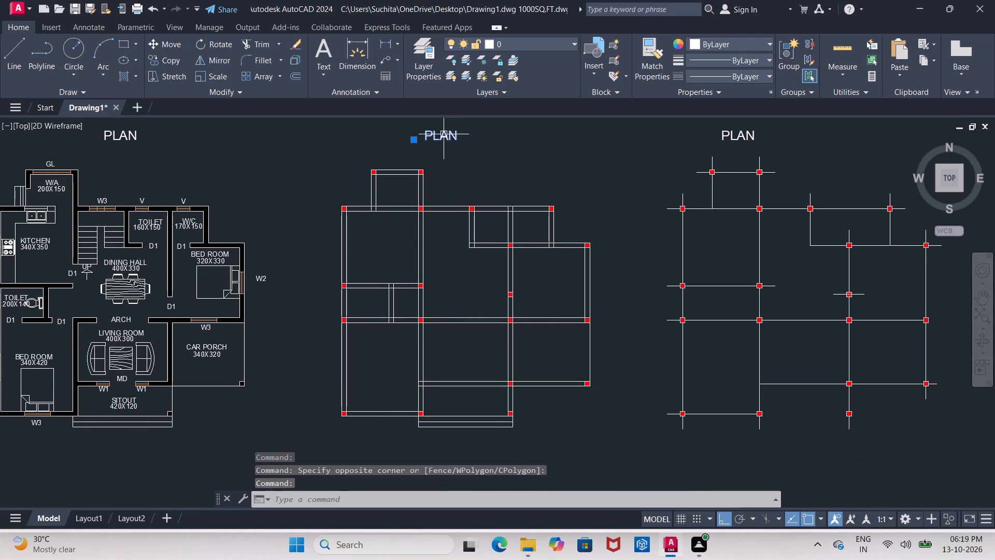
scroll(444, 135, "up", 2)
middle_click_drag(444, 135, 459, 178)
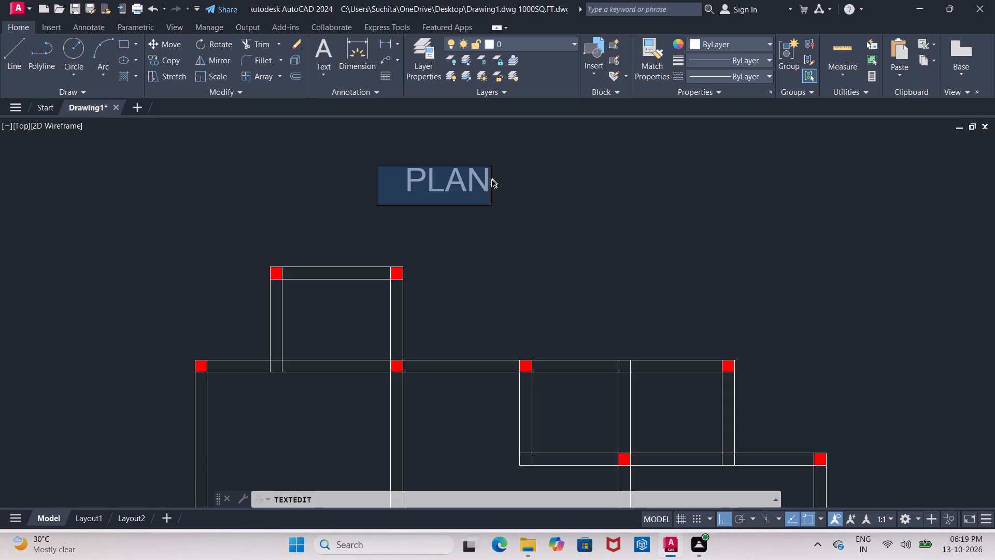
left_click(489, 181)
key("BackSpace")
key("BackSpace")
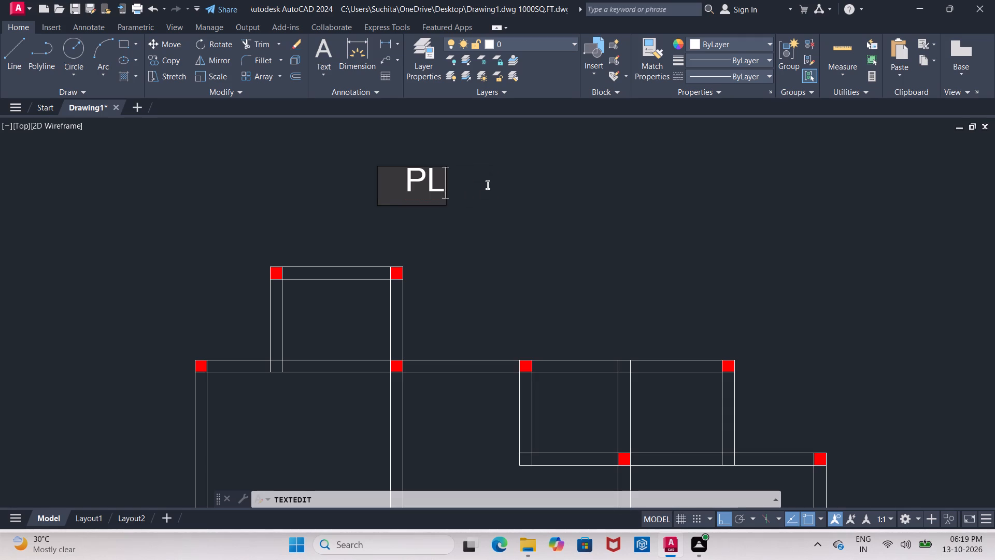
key("BackSpace")
key("BackSpace")
key("BackSpace")
key("BackSpace")
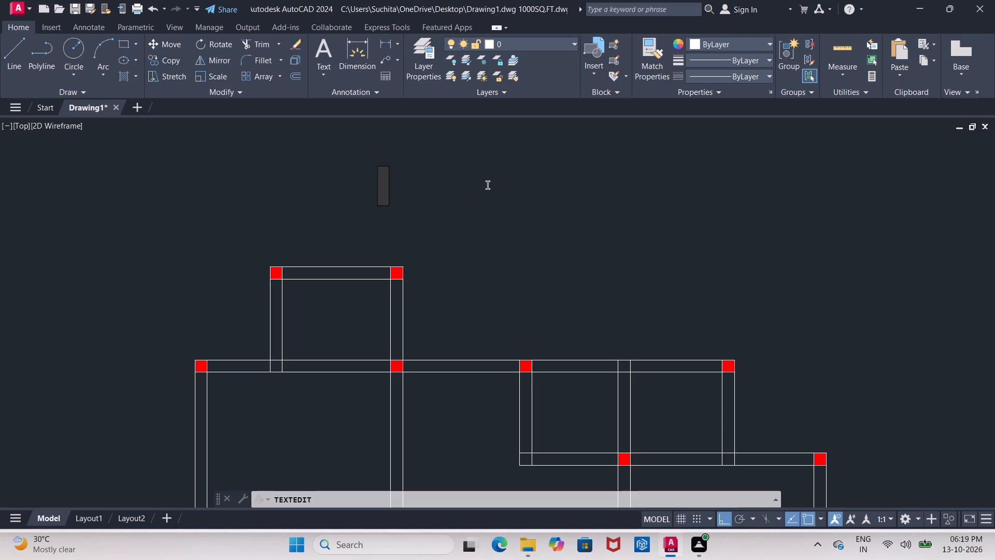
type("PLINTH AND SLAB BEAM")
key("space")
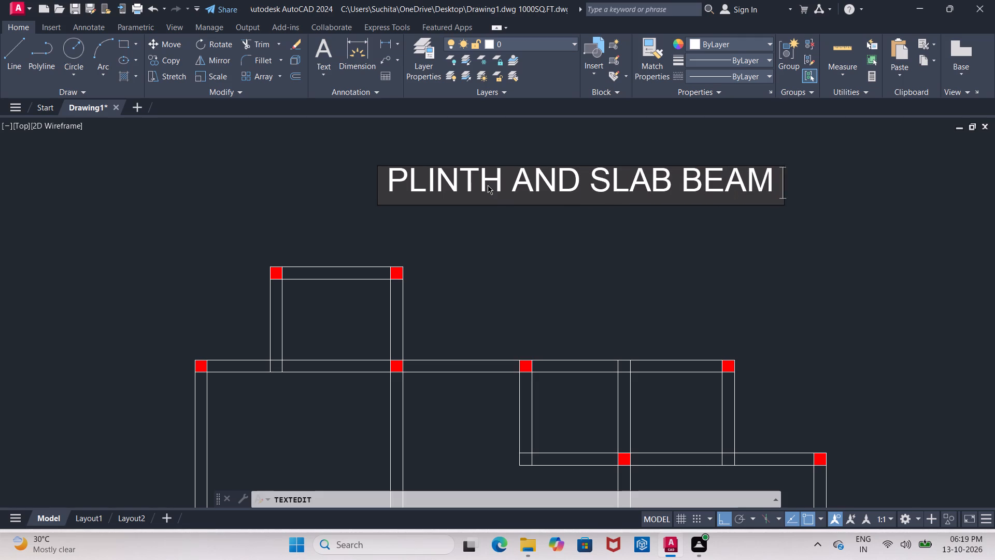
type("LAY")
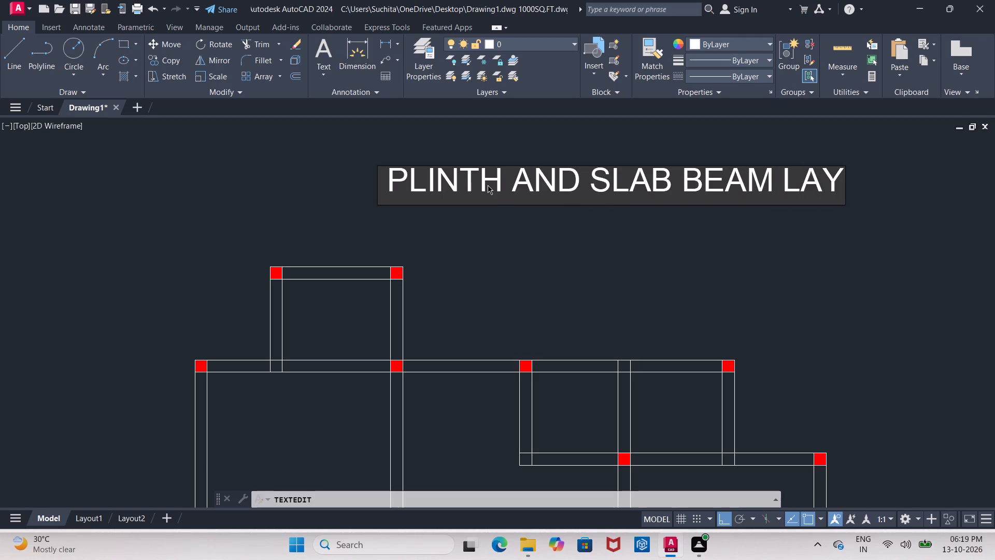
type("OUT")
scroll(391, 174, "down", 3)
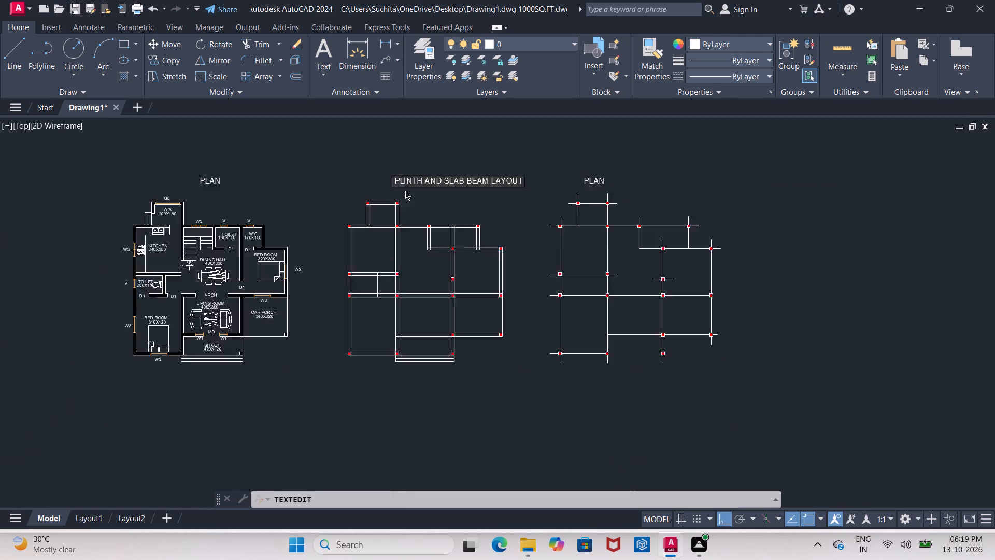
scroll(405, 191, "down", 1)
scroll(435, 200, "up", 1)
left_click(436, 198)
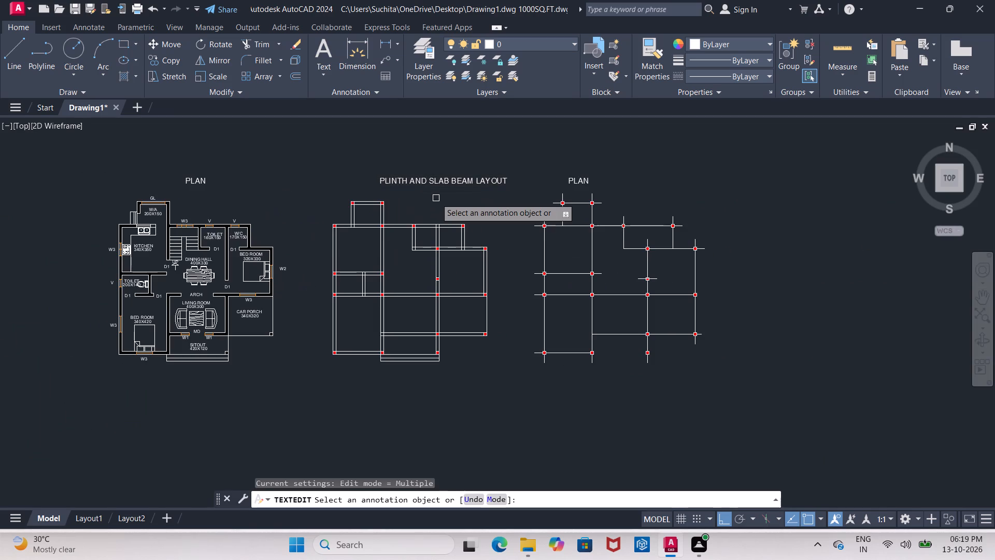
key("Escape")
Move the PLINTH AND SLAB BEAM LAYOUT title straight west, roughly centering it above the double-line column plan.
left_click(460, 178)
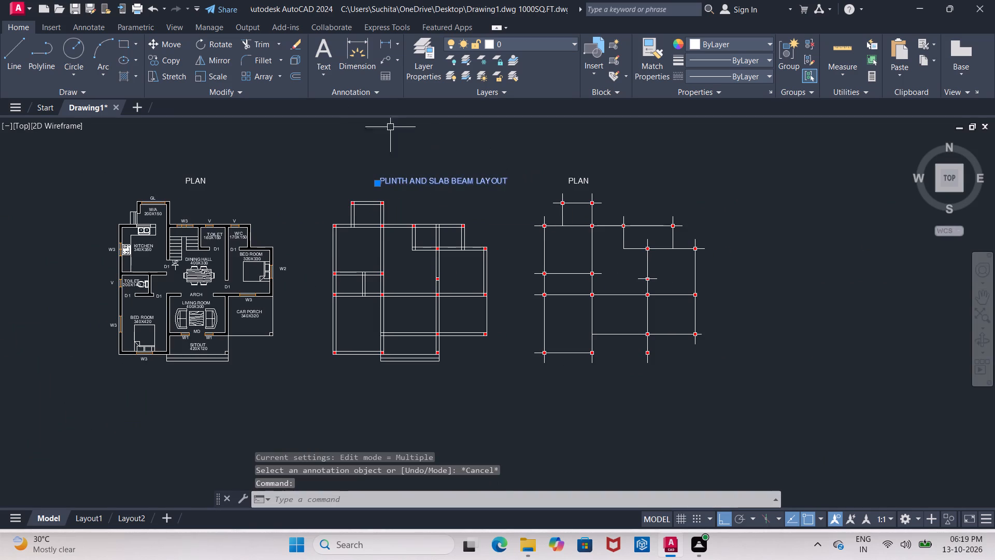
left_click(178, 43)
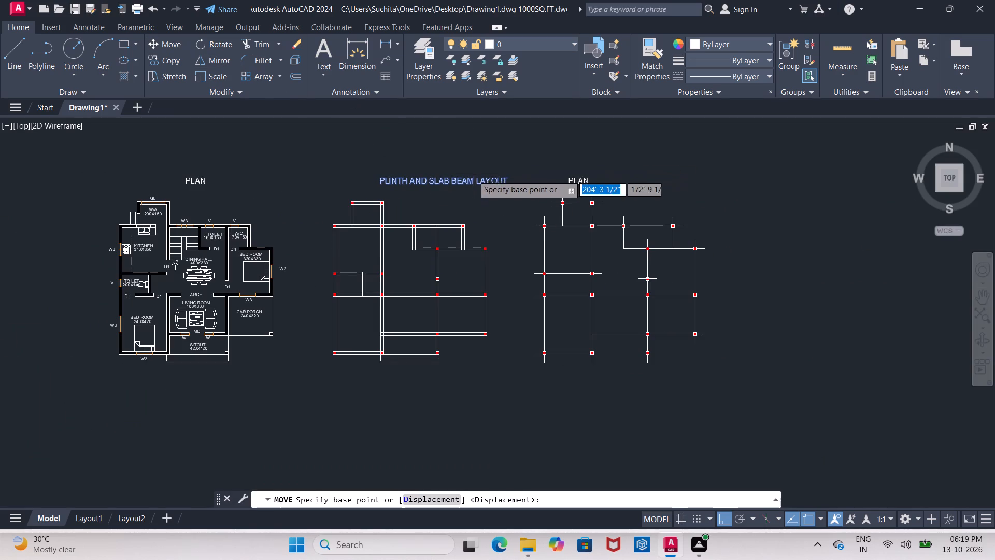
left_click(468, 184)
left_click(434, 187)
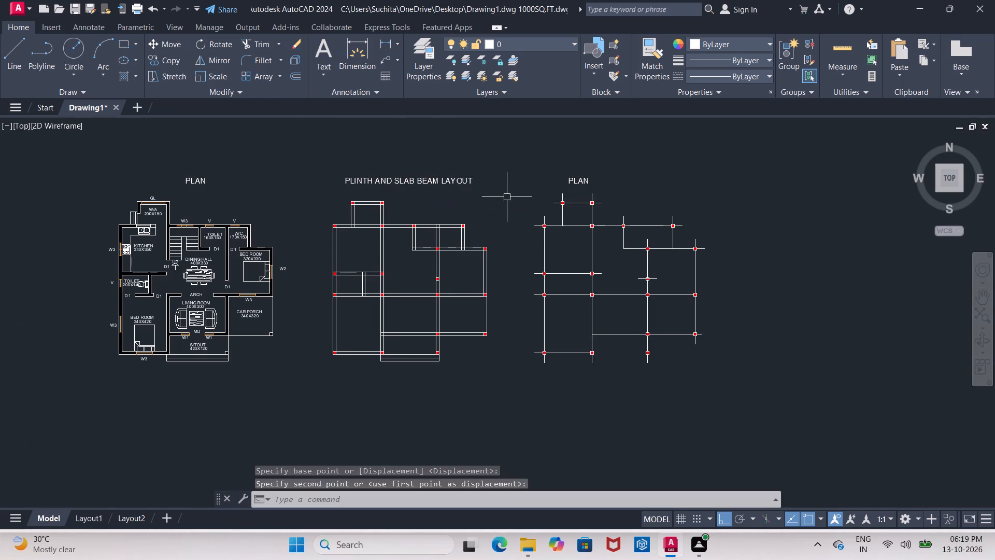
Replace the text of the PLAN title above the centerline layout with COLUMN CENTERLINE LAYOUT.
middle_click_drag(493, 197, 294, 203)
left_click(376, 186)
left_click(380, 189)
left_click(381, 189)
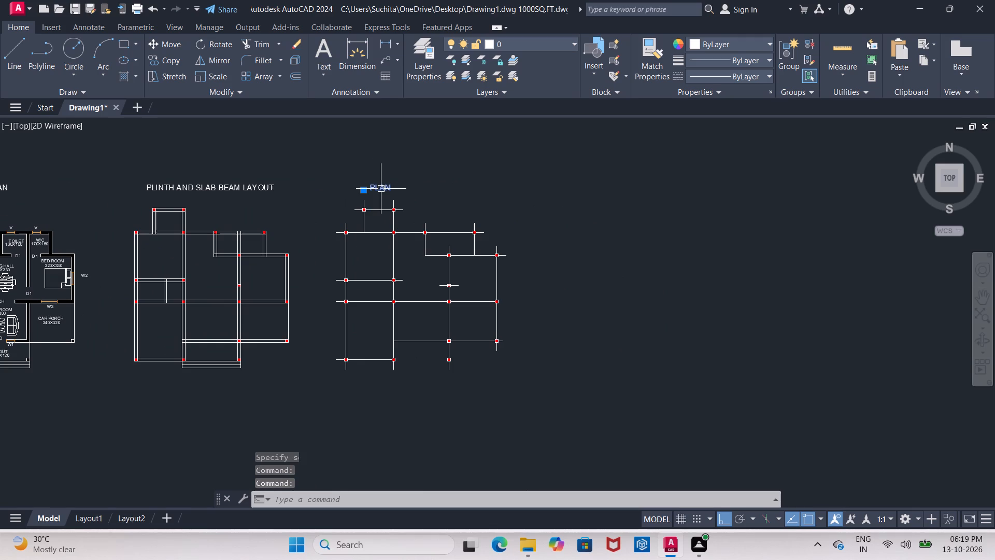
left_click(389, 189)
double_click(386, 186)
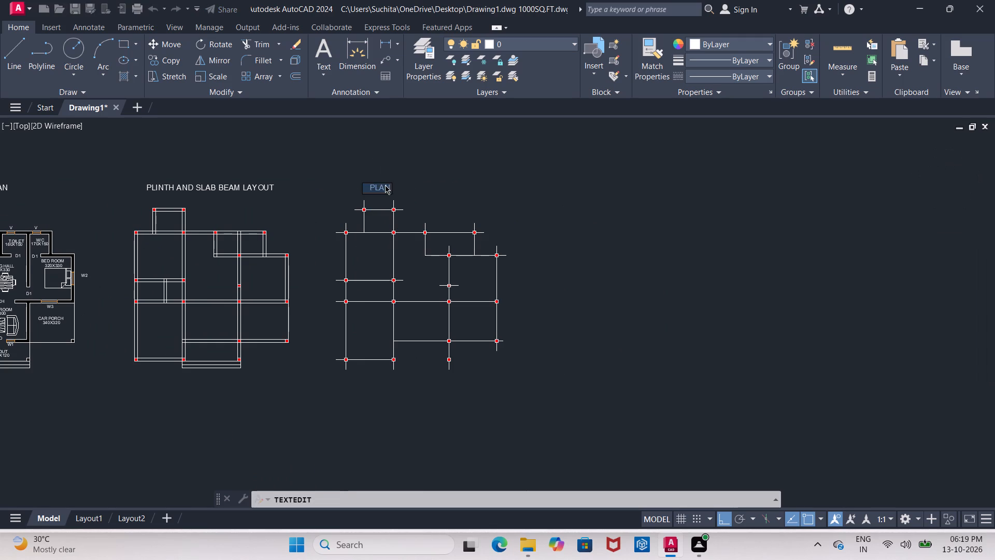
scroll(385, 185, "up", 4)
left_click(402, 198)
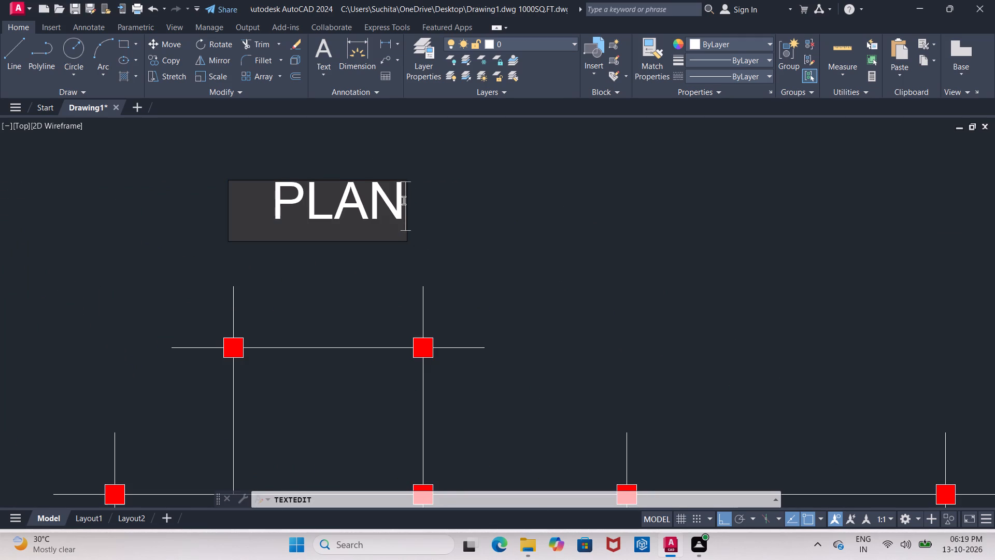
key("BackSpace")
key("BackSpace")
key("BackSpace")
key("BackSpace")
key("BackSpace")
key("BackSpace")
key("BackSpace")
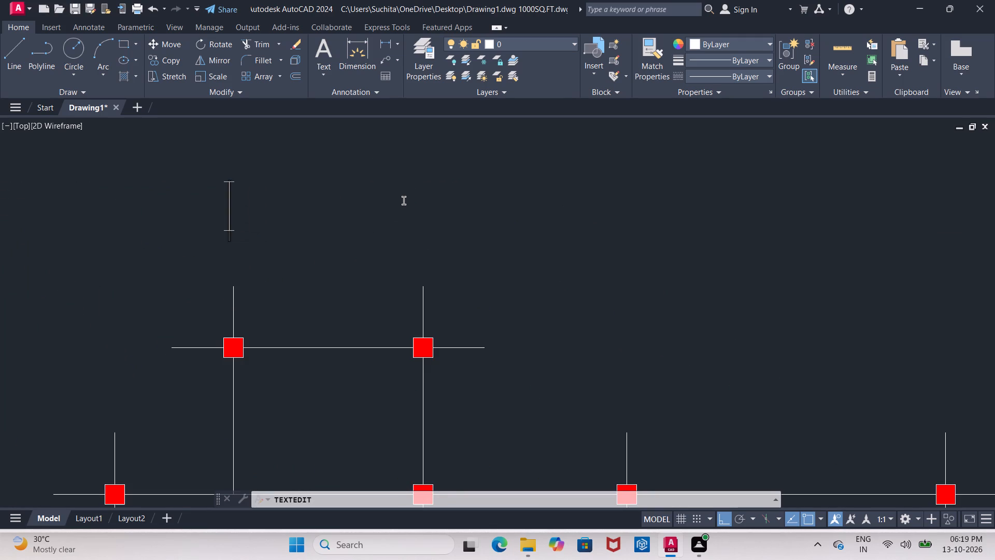
type("COLUMN")
key("space")
type("CENTERLINE")
key("space")
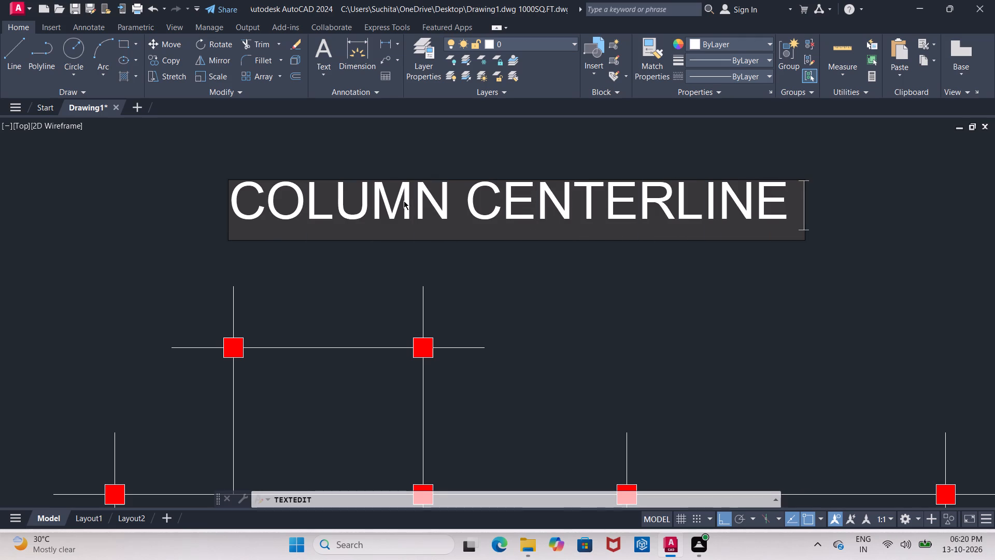
key("l")
type("AYOUT")
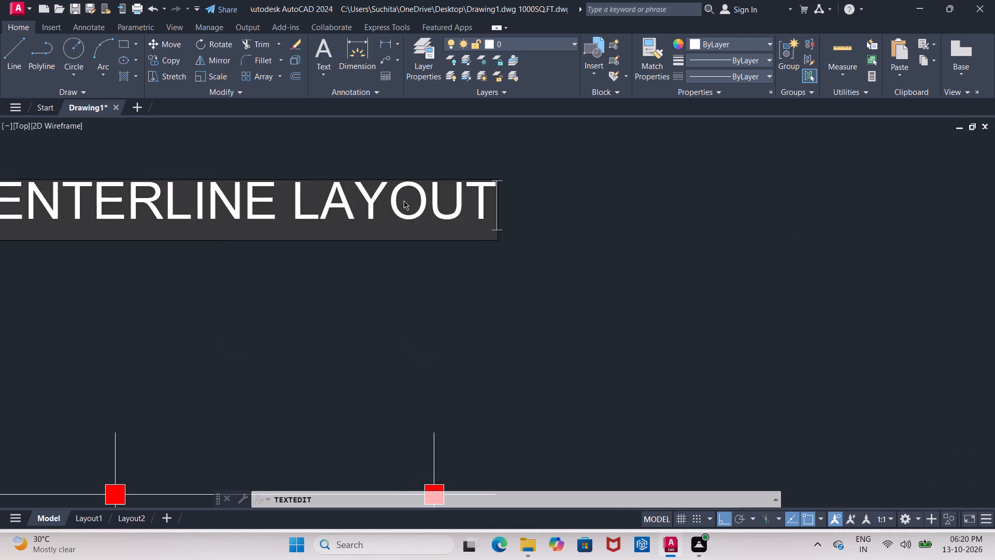
scroll(442, 254, "down", 2)
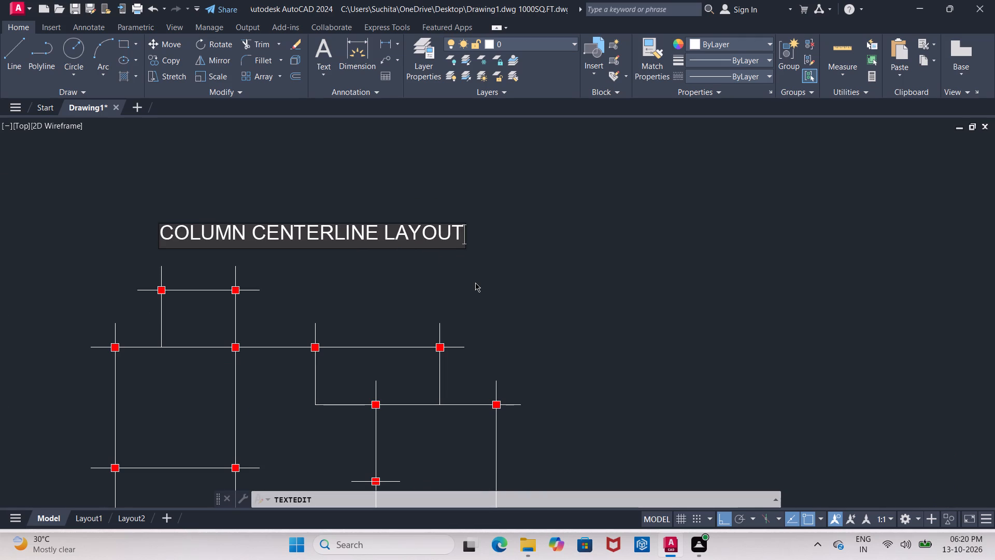
left_click(476, 283)
scroll(476, 283, "down", 3)
scroll(478, 283, "up", 1)
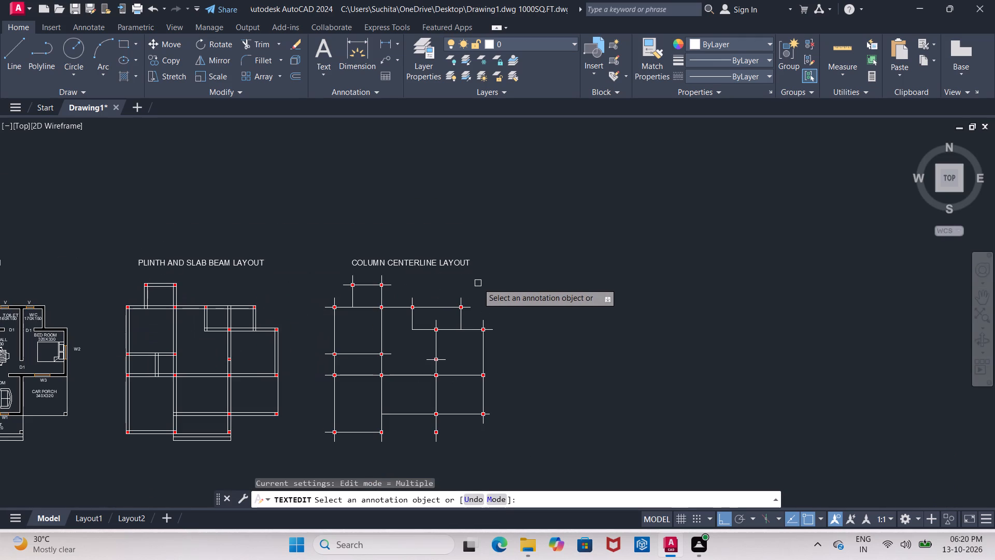
key("Escape")
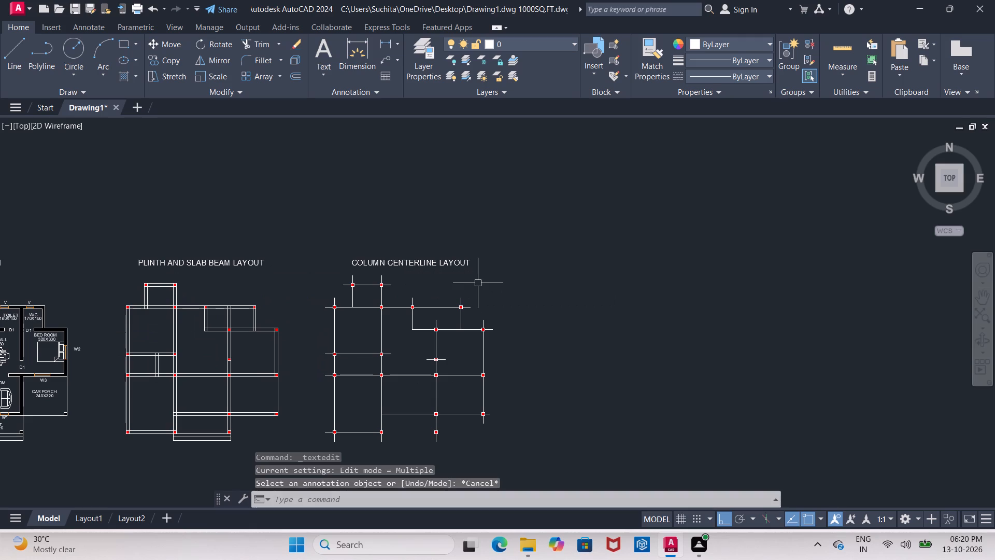
Set the current object color to Magenta and draw one horizontal line in the empty area above the layout titles.
middle_click_drag(477, 285, 541, 232)
middle_click_drag(428, 226, 485, 227)
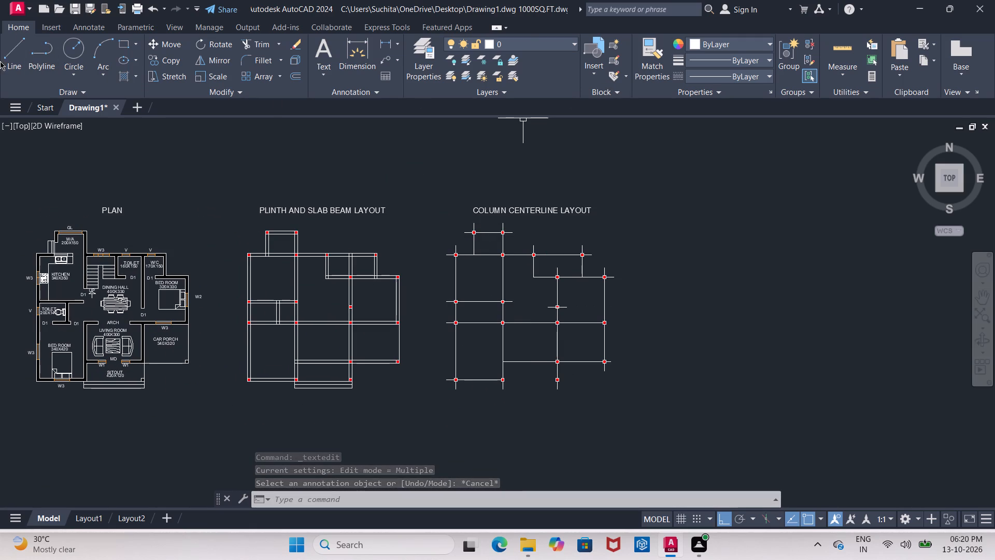
left_click(768, 43)
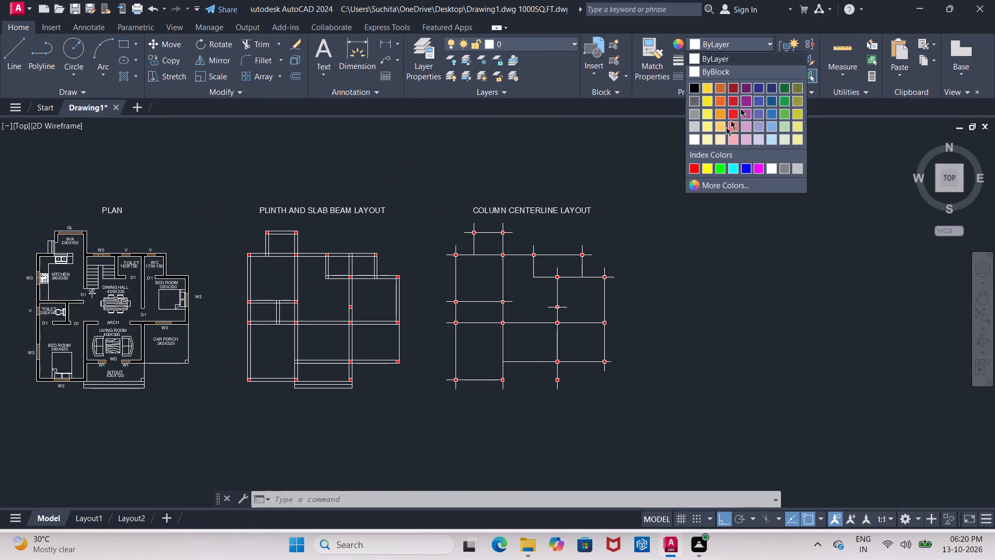
left_click(760, 170)
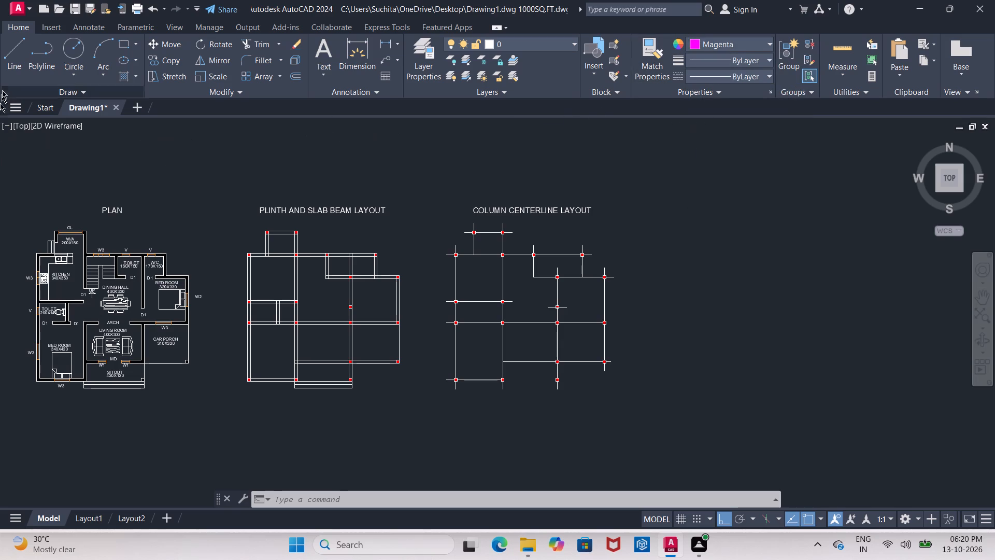
left_click(8, 64)
left_click_drag(368, 173, 430, 174)
left_click(698, 153)
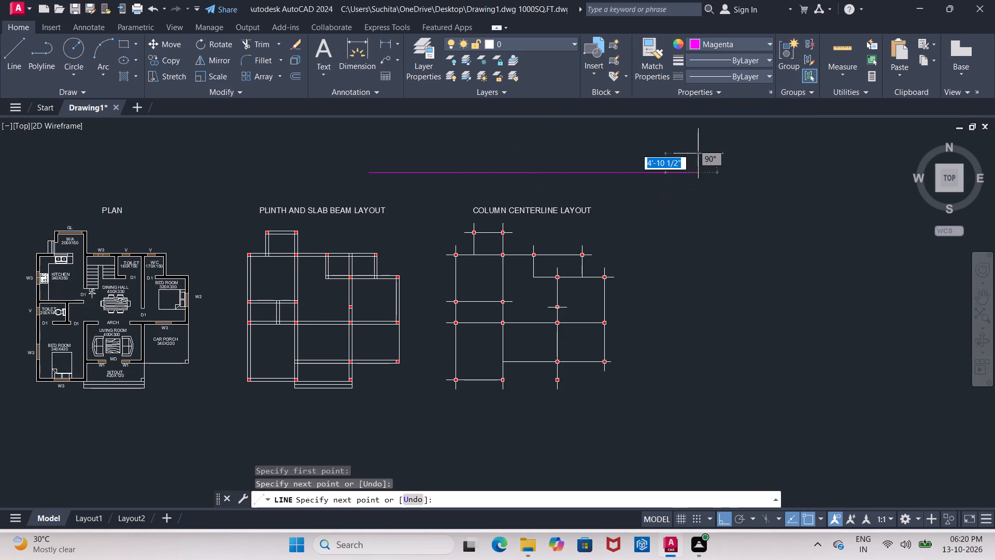
key("Escape")
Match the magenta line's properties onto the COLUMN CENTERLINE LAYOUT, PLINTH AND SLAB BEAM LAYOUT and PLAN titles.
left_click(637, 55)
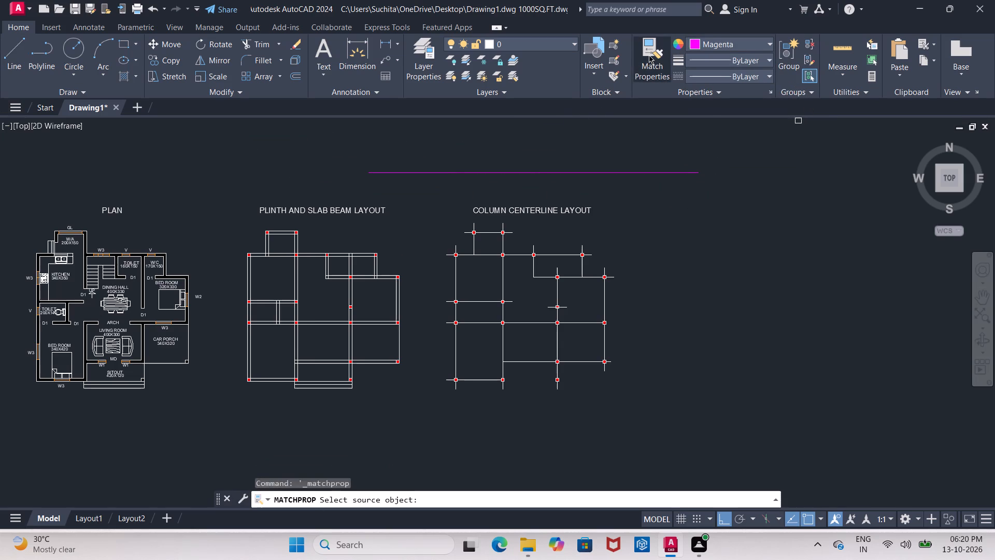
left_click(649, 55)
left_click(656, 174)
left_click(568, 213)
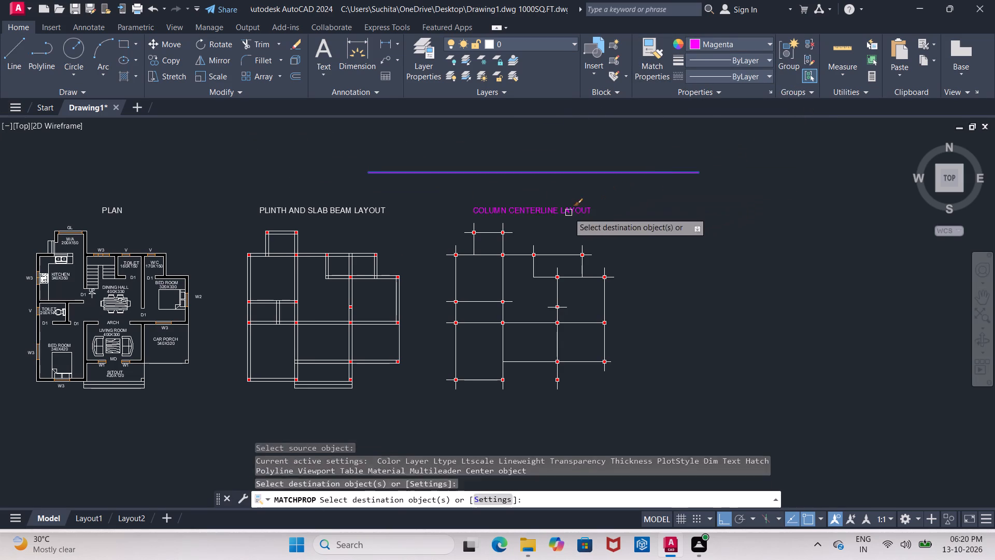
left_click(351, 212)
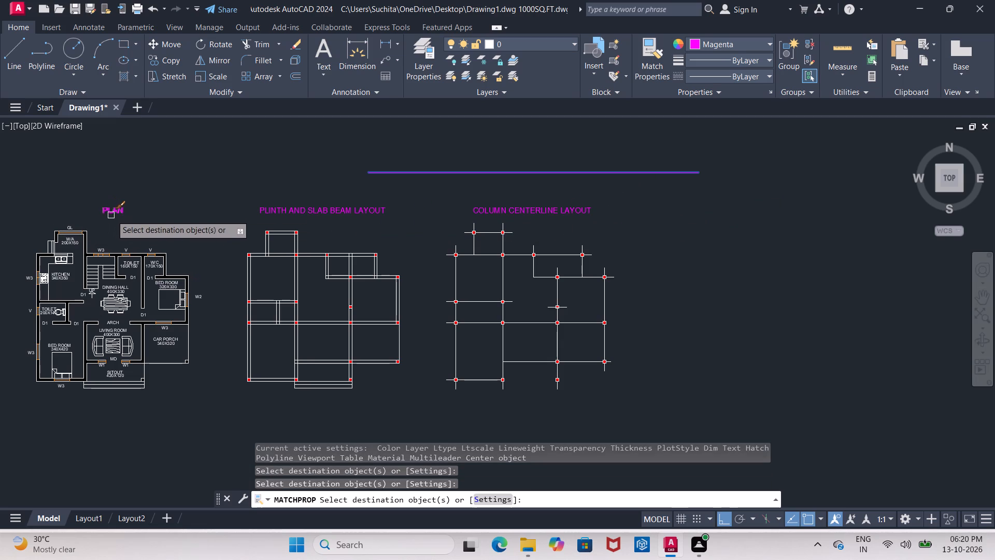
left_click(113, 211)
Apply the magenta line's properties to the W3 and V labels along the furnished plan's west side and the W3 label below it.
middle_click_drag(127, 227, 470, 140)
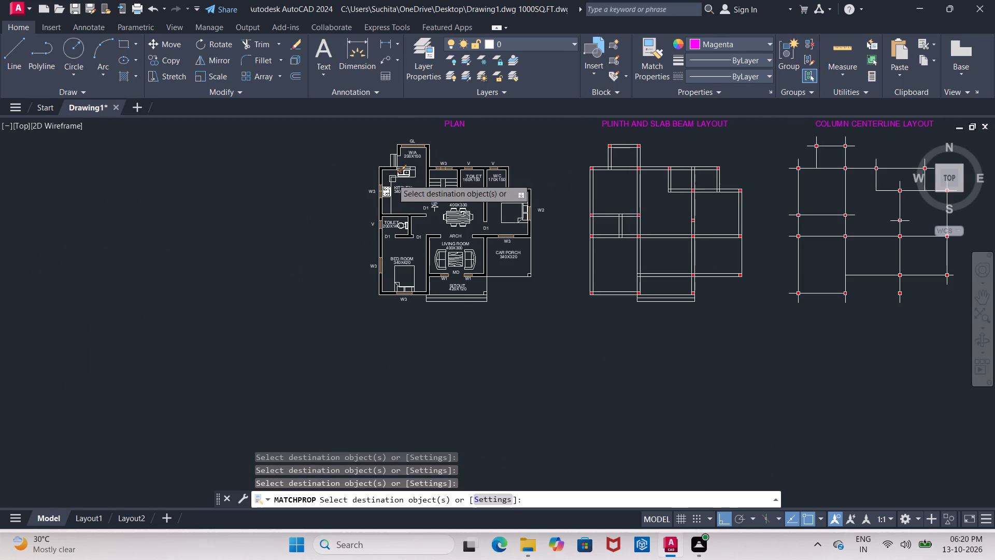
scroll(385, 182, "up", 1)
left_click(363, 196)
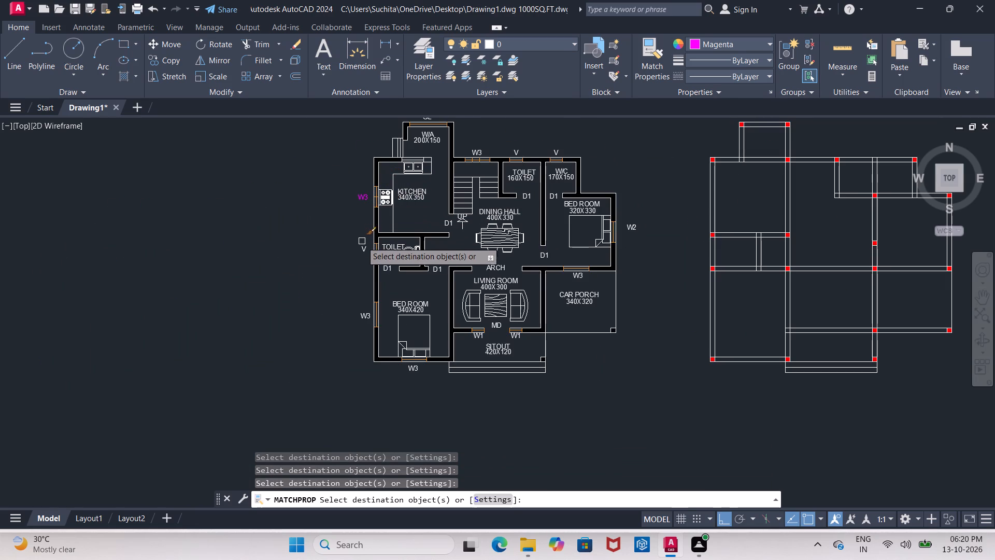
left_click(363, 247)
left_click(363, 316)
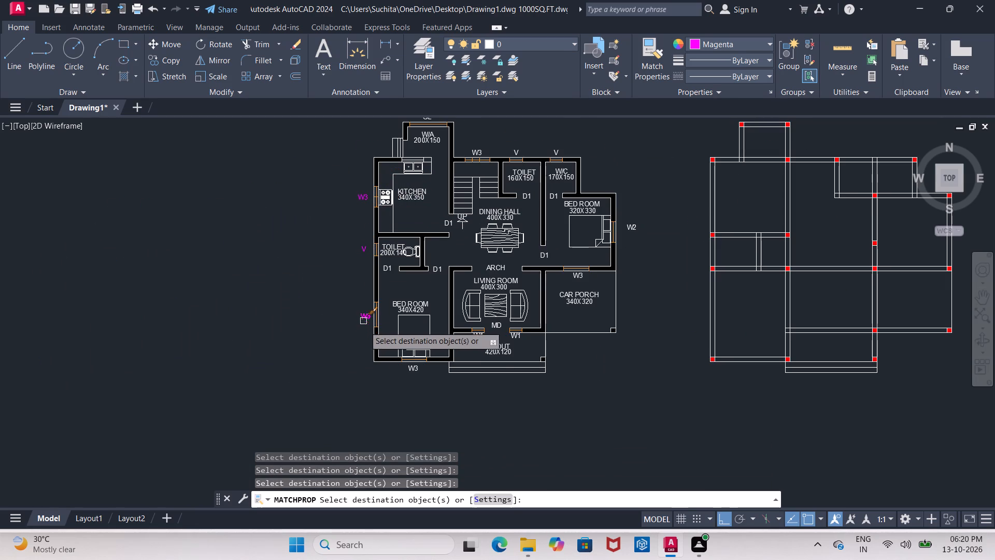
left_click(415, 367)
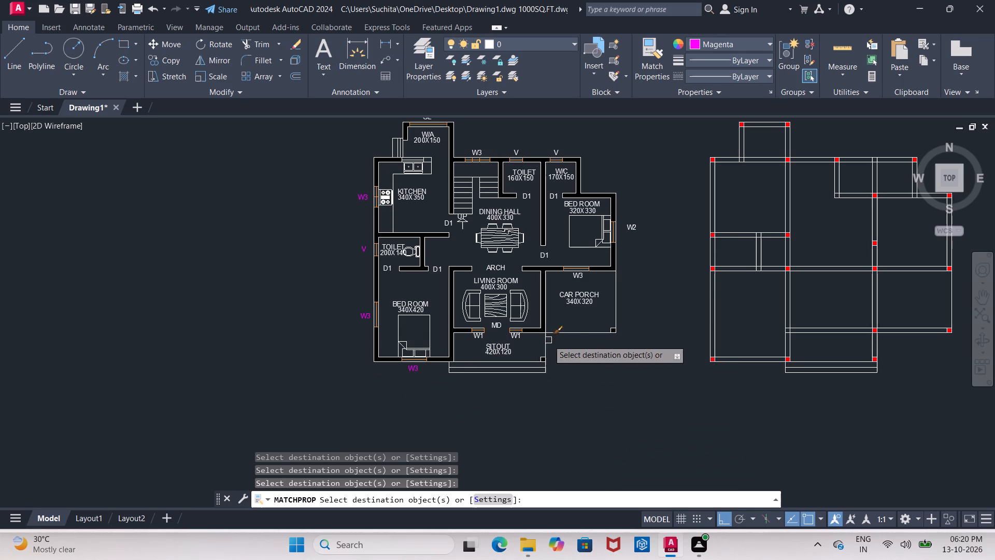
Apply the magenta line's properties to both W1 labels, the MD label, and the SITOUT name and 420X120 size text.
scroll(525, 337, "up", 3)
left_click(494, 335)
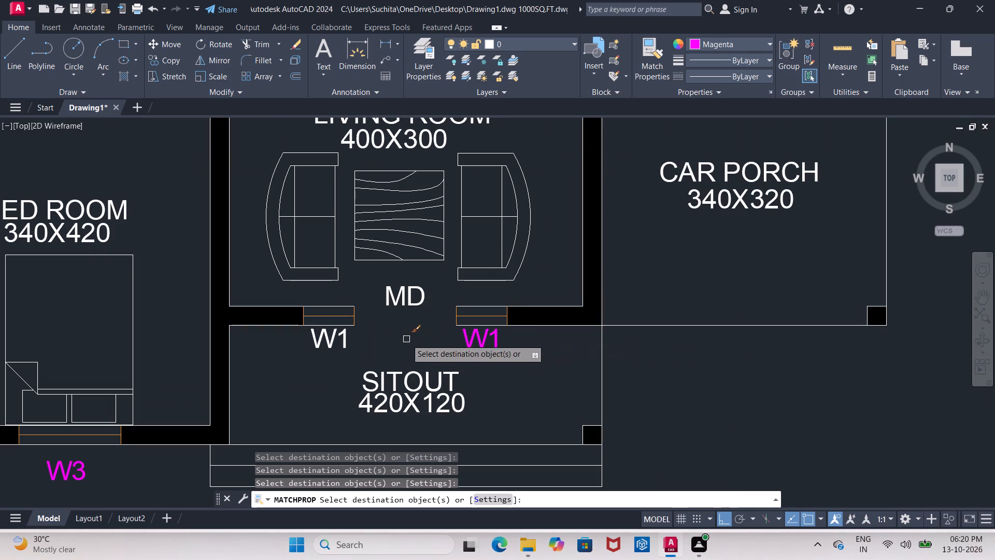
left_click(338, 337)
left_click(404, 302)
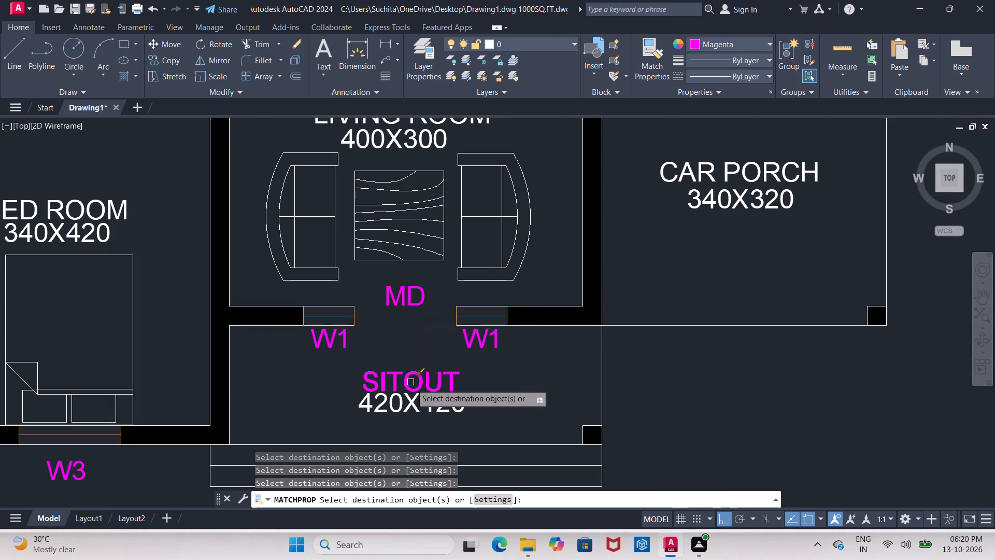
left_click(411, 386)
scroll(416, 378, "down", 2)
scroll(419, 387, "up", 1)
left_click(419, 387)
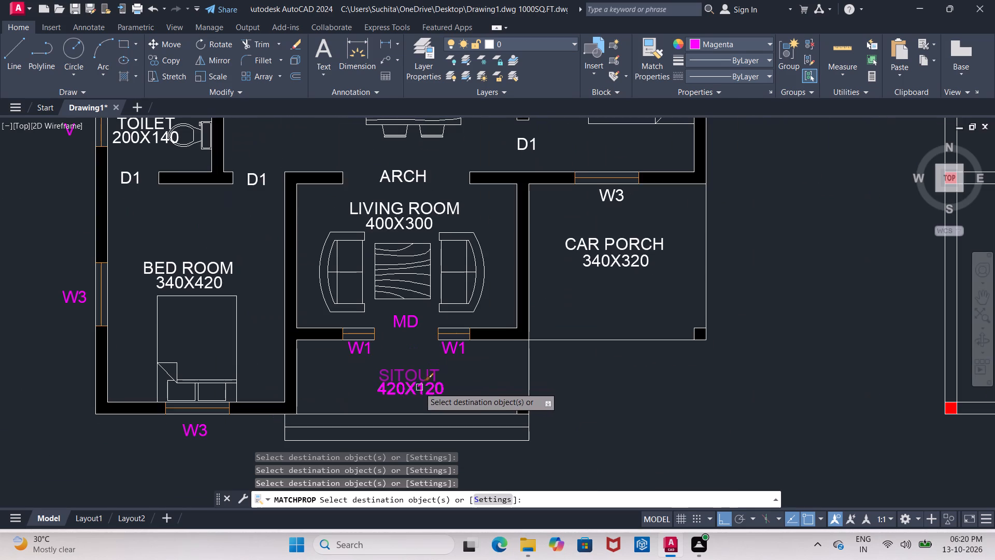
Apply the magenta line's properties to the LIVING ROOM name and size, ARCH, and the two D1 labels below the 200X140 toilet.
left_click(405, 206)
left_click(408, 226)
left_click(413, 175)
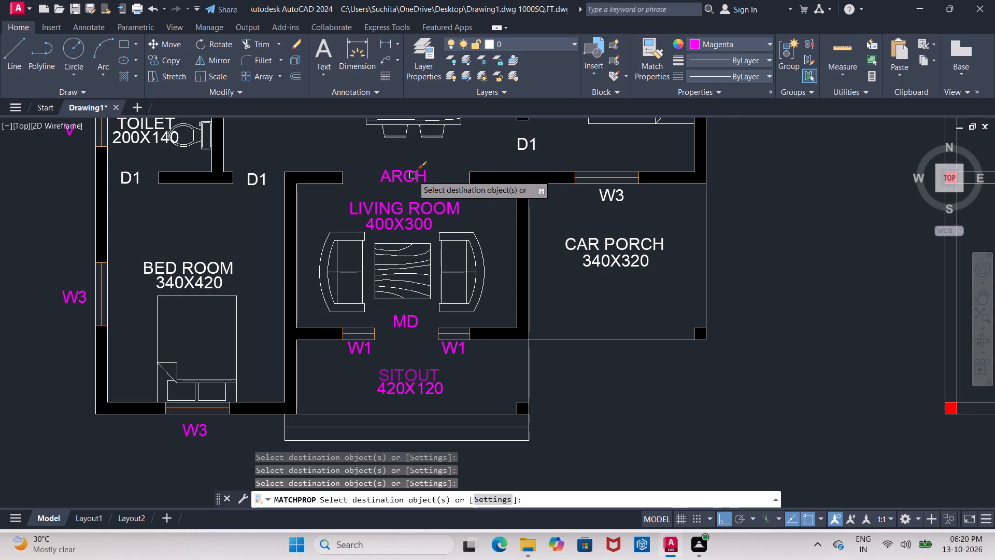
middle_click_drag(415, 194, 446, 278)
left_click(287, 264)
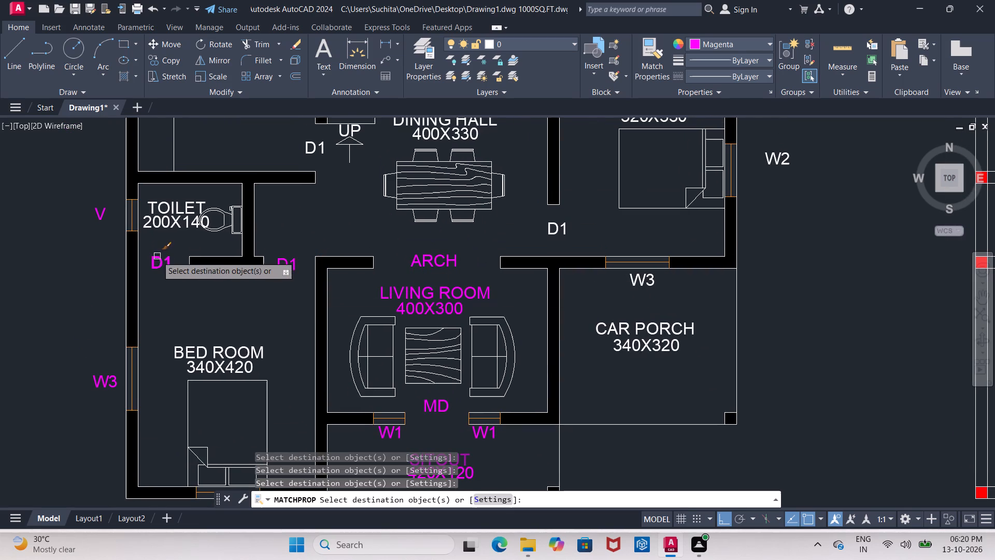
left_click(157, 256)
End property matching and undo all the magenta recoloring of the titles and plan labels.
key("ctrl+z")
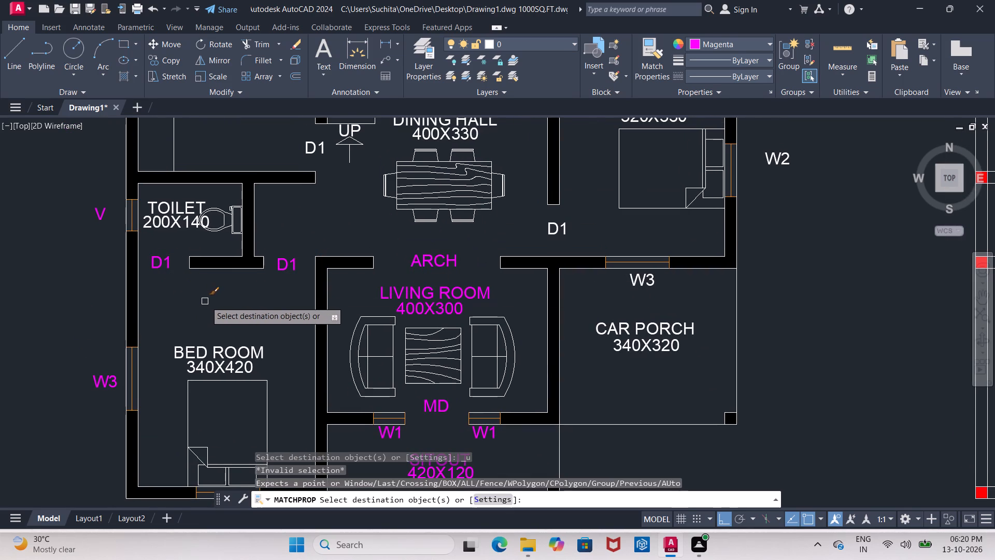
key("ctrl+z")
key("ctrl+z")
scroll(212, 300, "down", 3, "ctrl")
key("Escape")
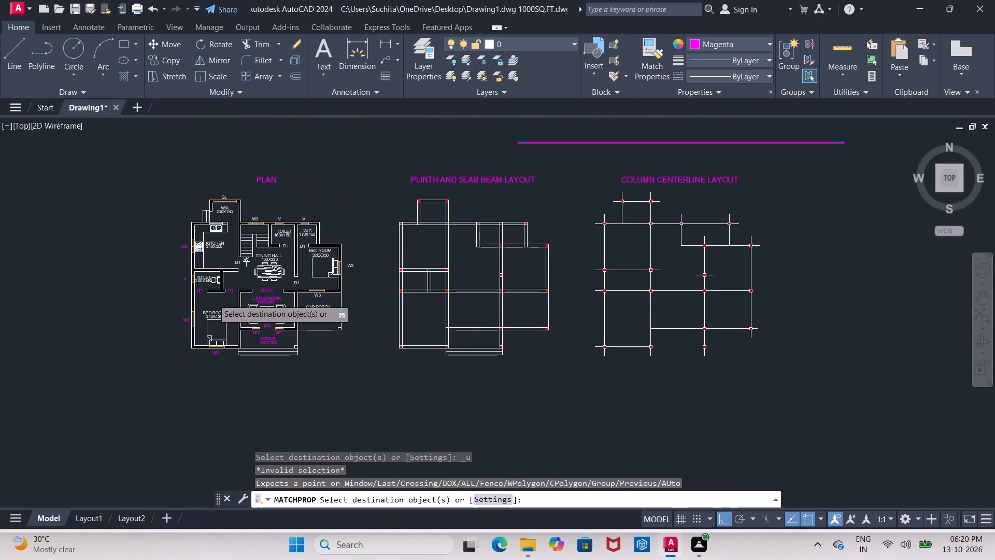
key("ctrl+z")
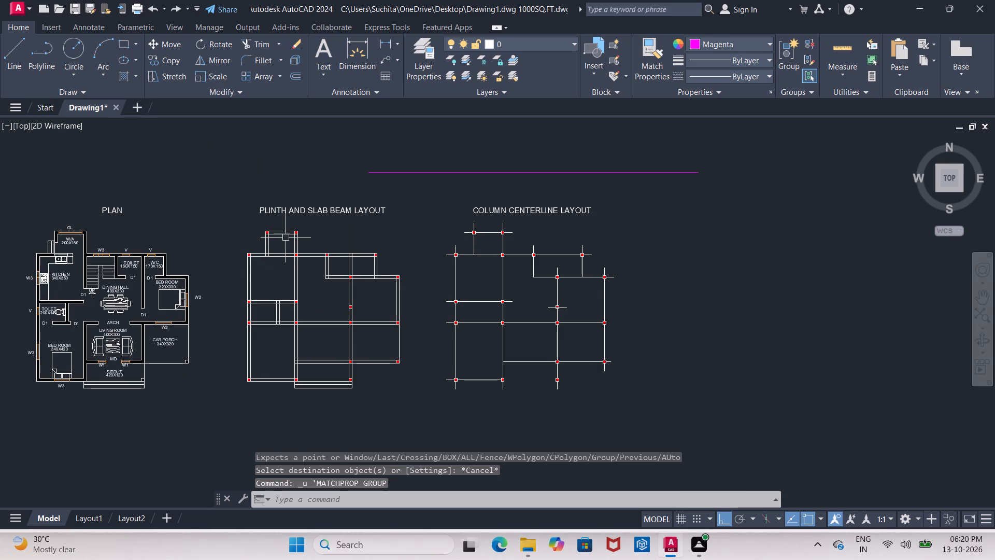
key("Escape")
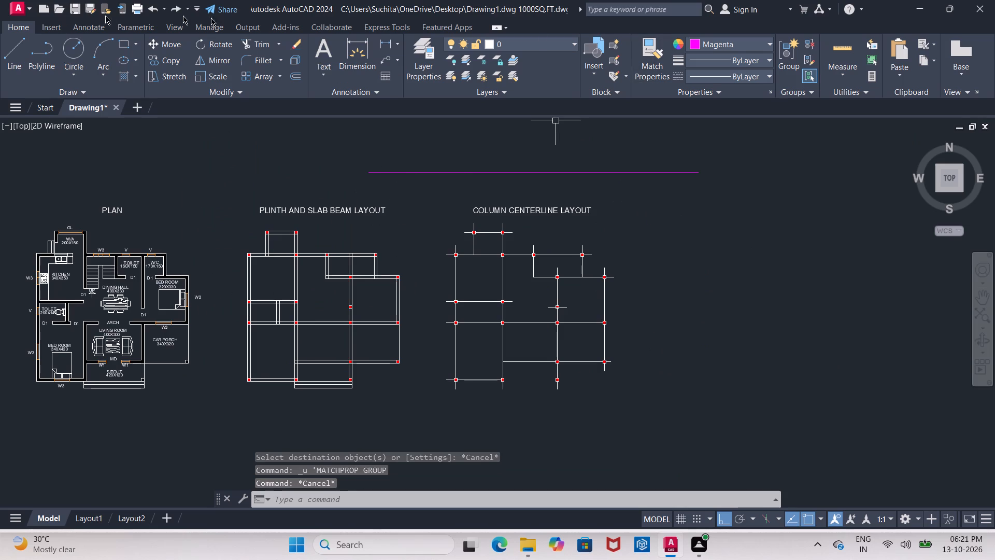
Match the magenta line's properties onto only the three layout titles: COLUMN CENTERLINE LAYOUT, PLINTH AND SLAB BEAM LAYOUT and PLAN.
left_click(651, 48)
left_click(637, 173)
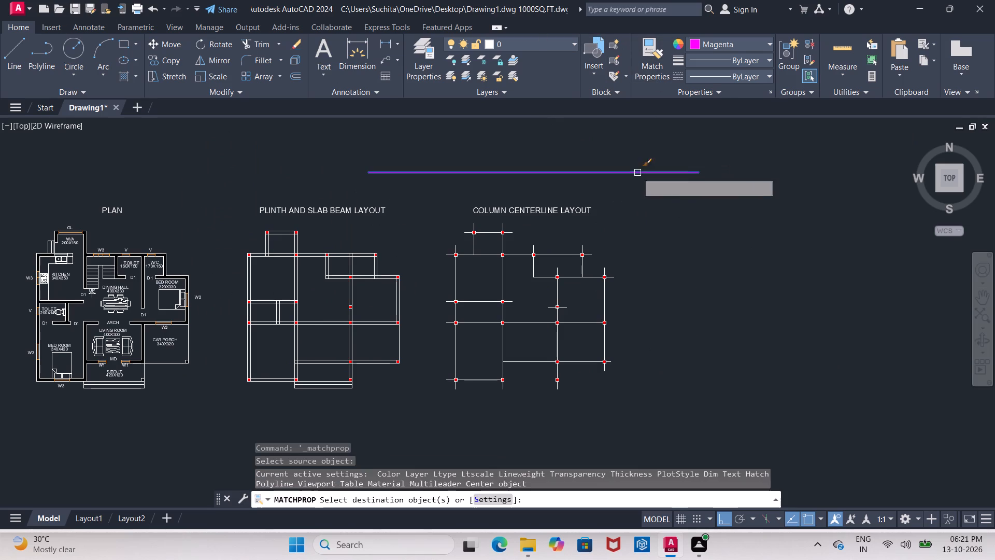
left_click(567, 206)
left_click(368, 208)
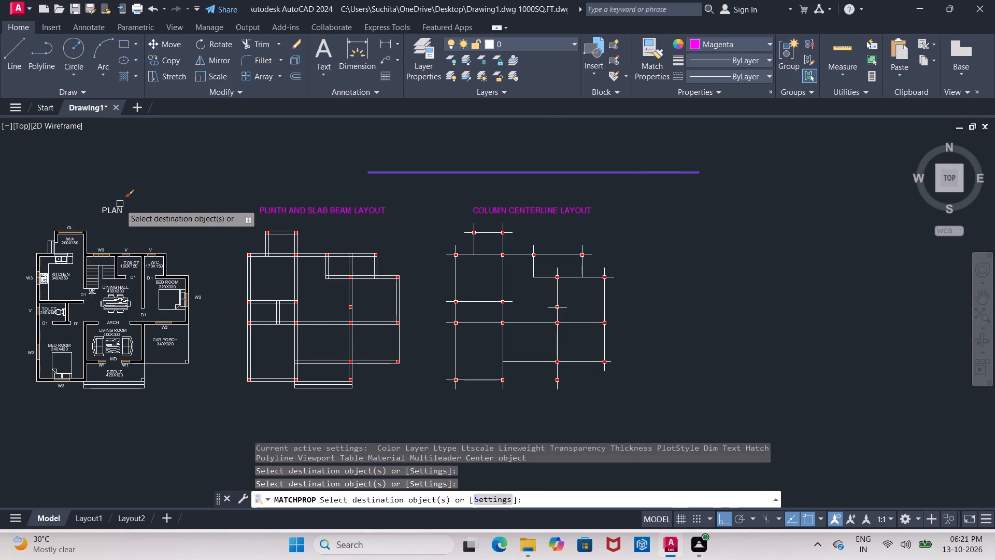
left_click(119, 207)
key("Escape")
Delete the magenta horizontal line above the layout titles.
left_click(429, 174)
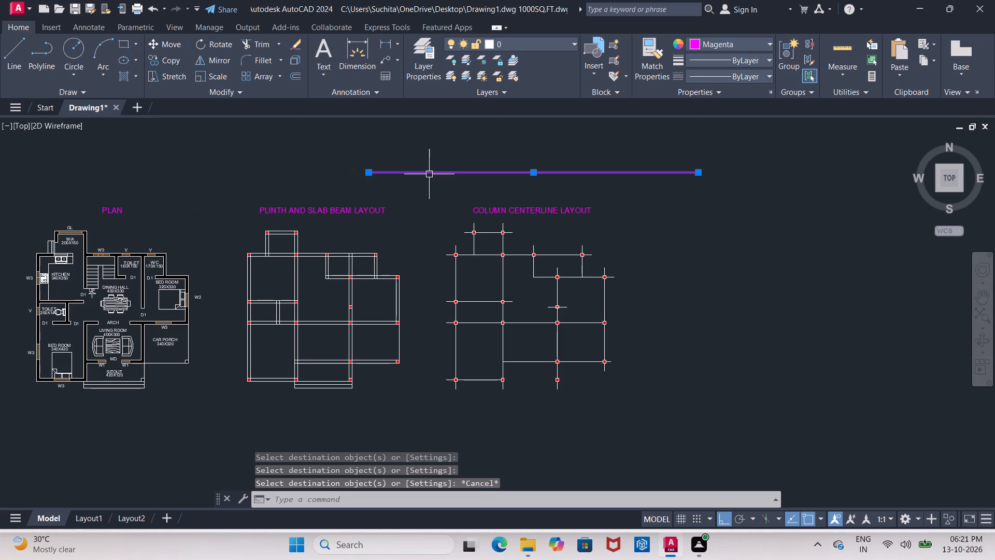
key("Delete")
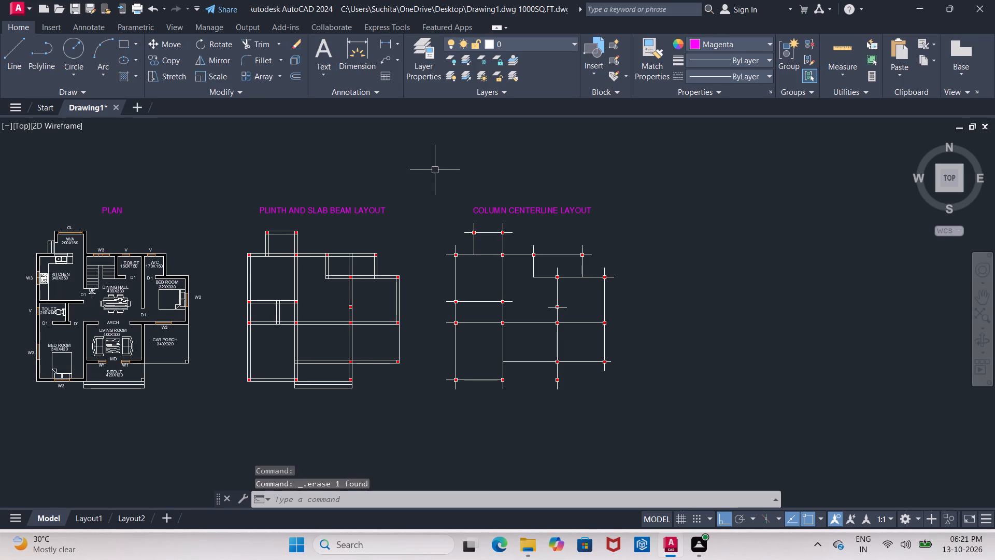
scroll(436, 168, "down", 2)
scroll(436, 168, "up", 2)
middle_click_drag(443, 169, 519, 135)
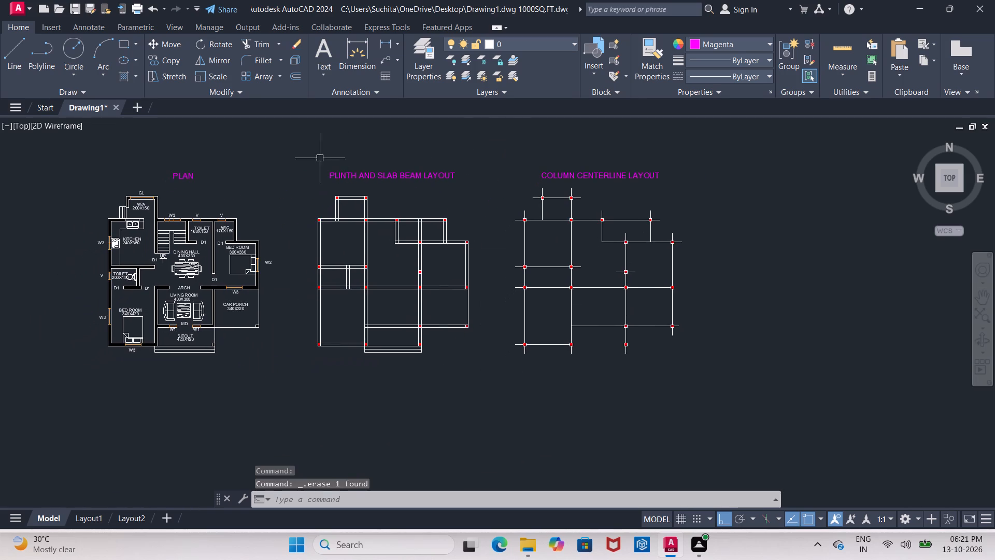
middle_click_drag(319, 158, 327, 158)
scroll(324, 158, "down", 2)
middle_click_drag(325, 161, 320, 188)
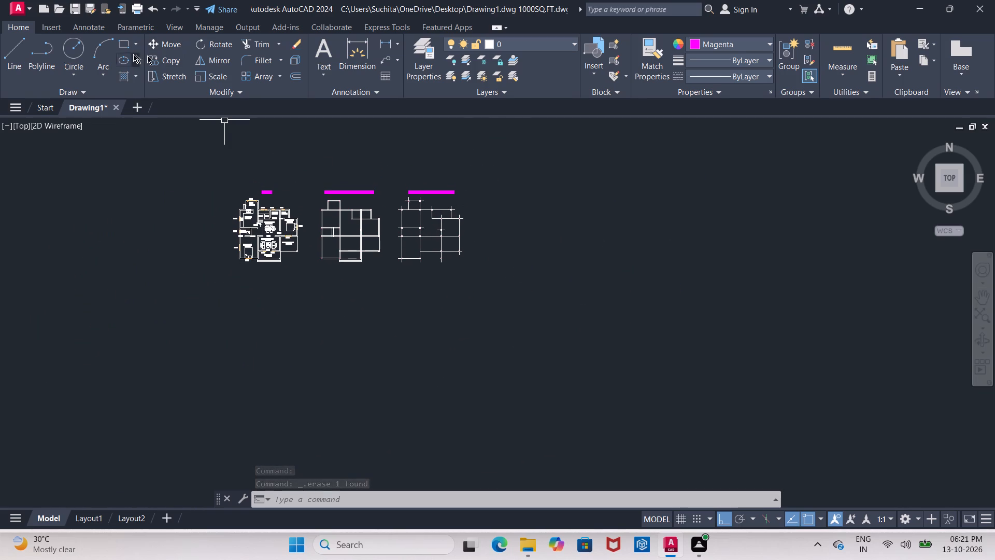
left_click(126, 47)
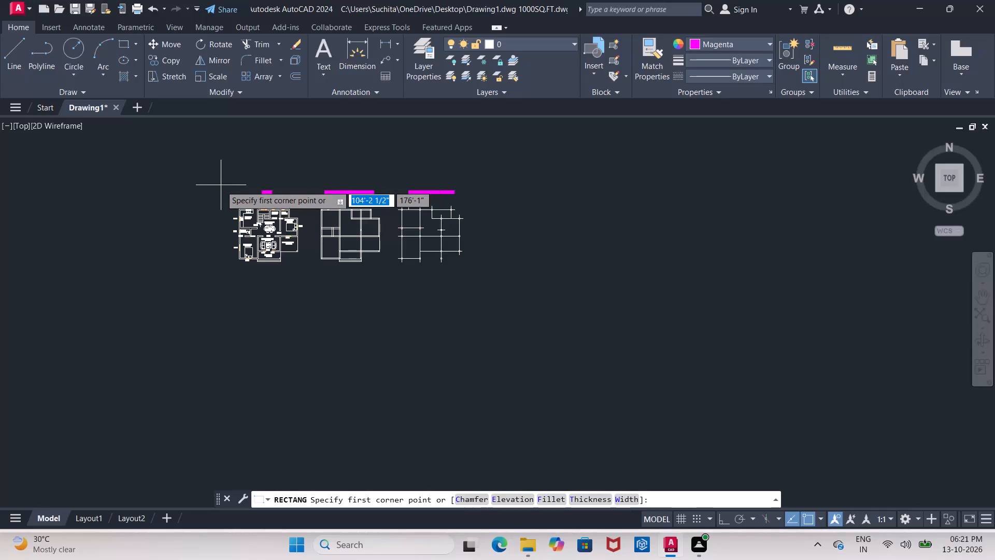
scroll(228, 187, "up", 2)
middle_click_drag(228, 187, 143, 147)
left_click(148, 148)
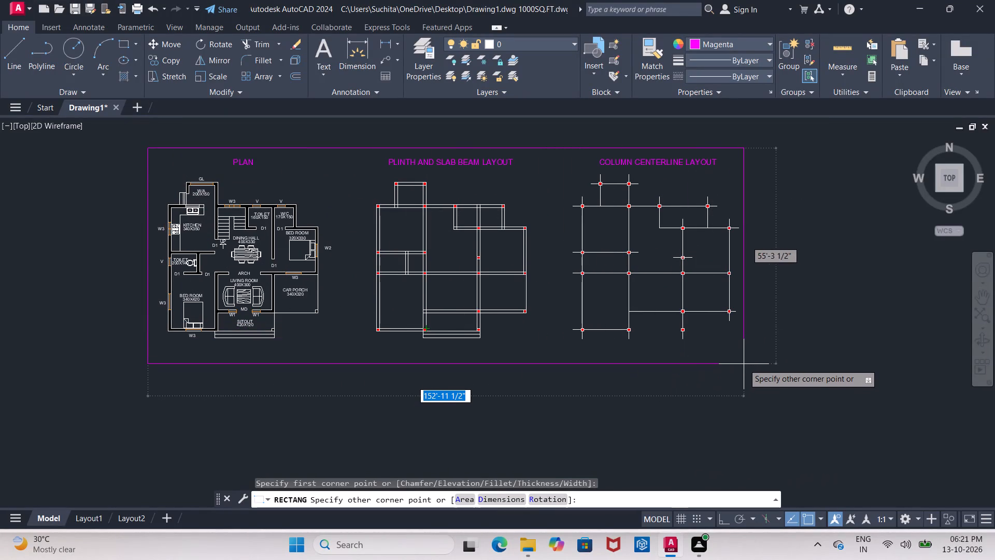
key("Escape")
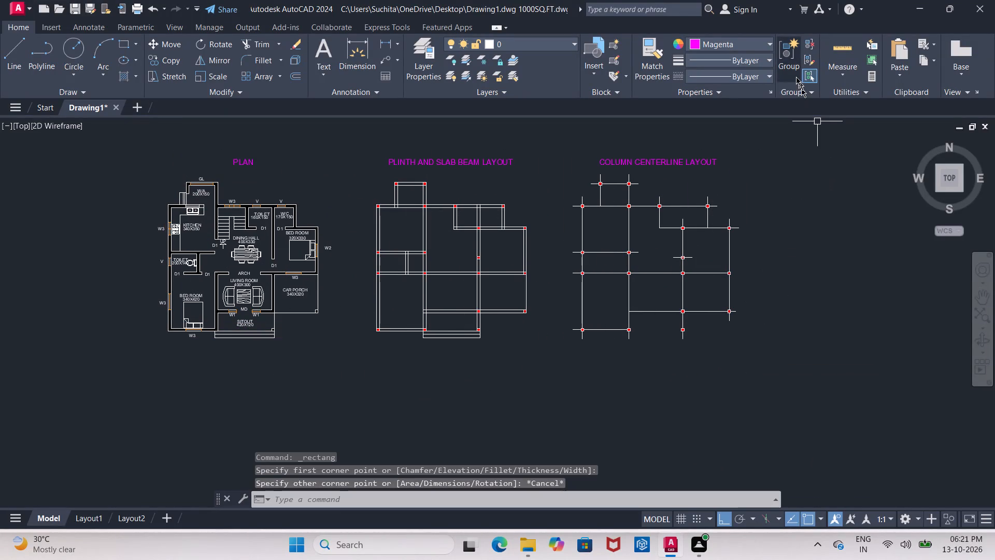
Set the current object color to ByLayer and draw a border rectangle about 152'-3" by 50'-3" around all three titled layouts.
left_click(763, 40)
left_click(705, 62)
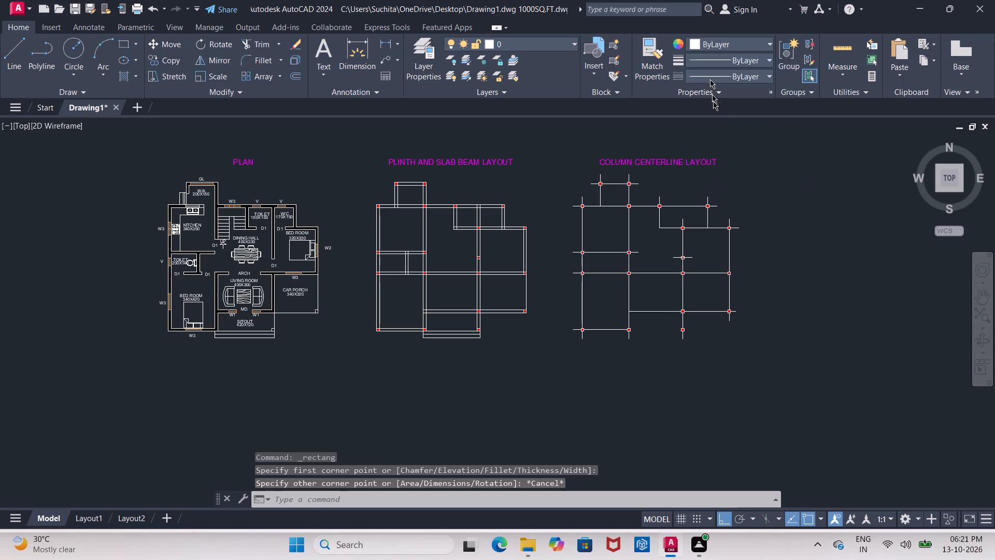
left_click(124, 47)
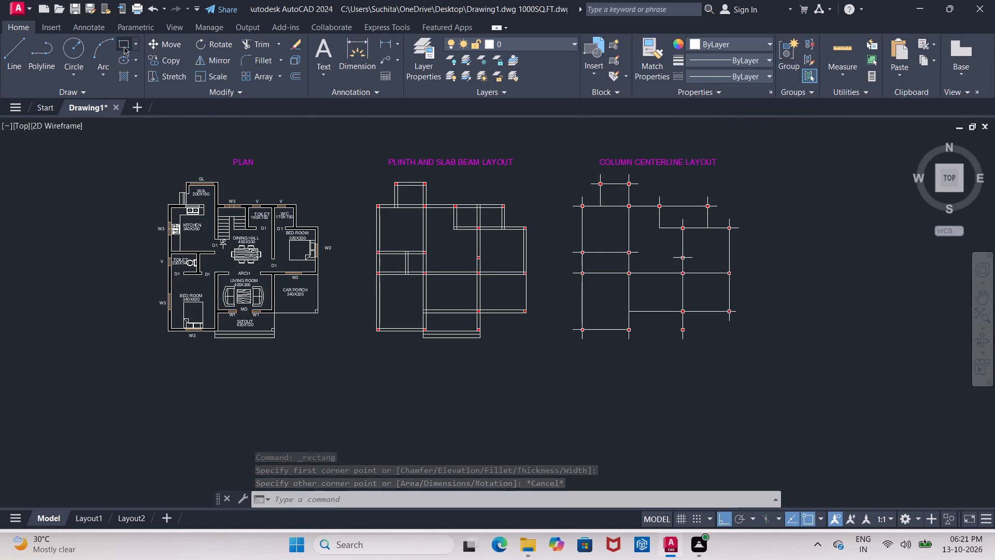
left_click(149, 151)
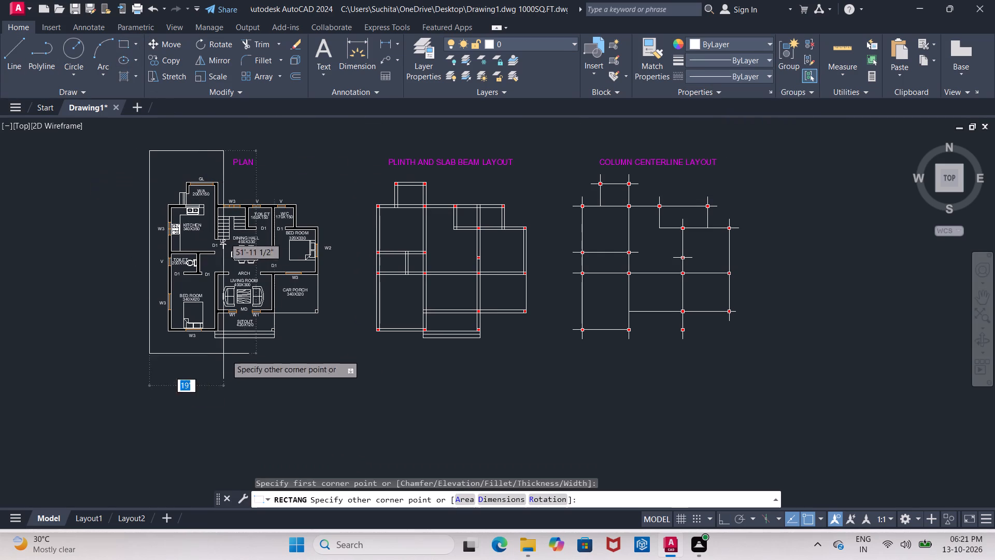
left_click(743, 347)
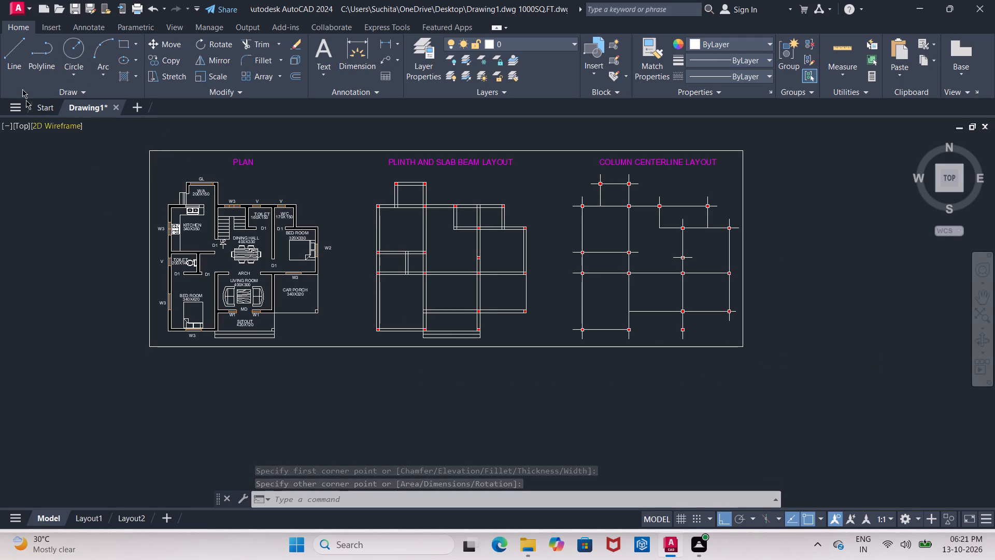
Save the drawing as "Drawing1.dwg 1000SQ.FT LOG ON" in the mallikarjun folder on the Desktop.
left_click(21, 13)
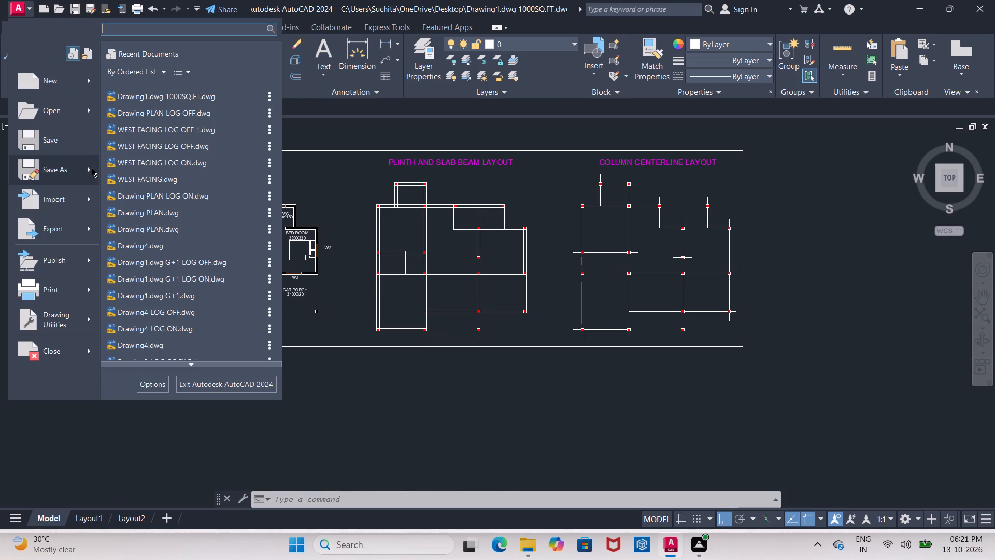
left_click(176, 94)
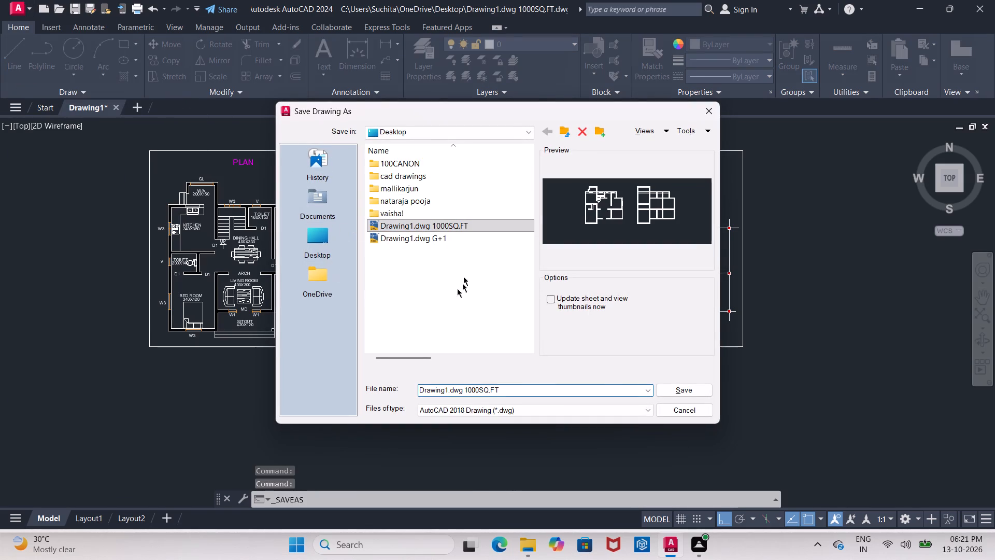
left_click(520, 395)
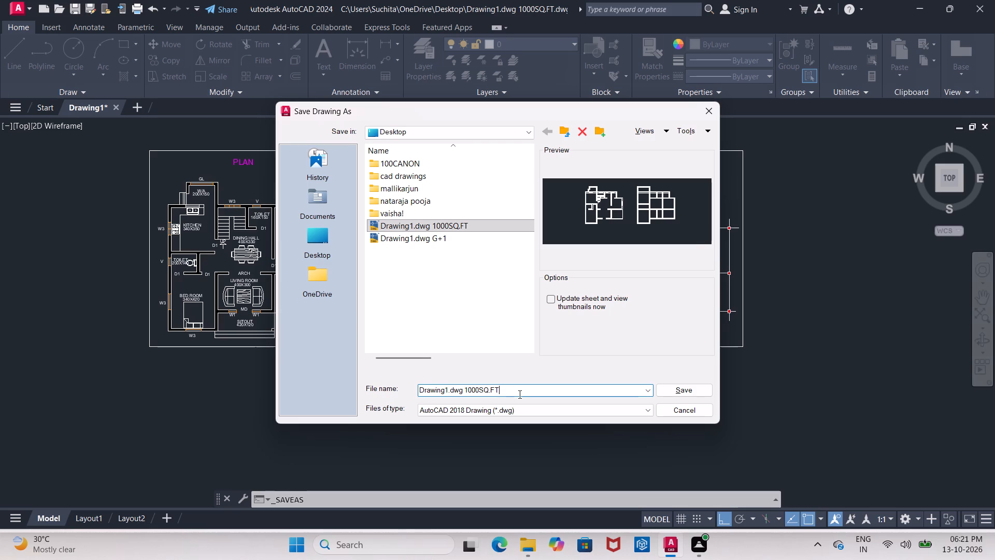
key("BackSpace")
key("BackSpace")
key("BackSpace")
key("BackSpace")
key("BackSpace")
key("BackSpace")
key("BackSpace")
key("BackSpace")
key("BackSpace")
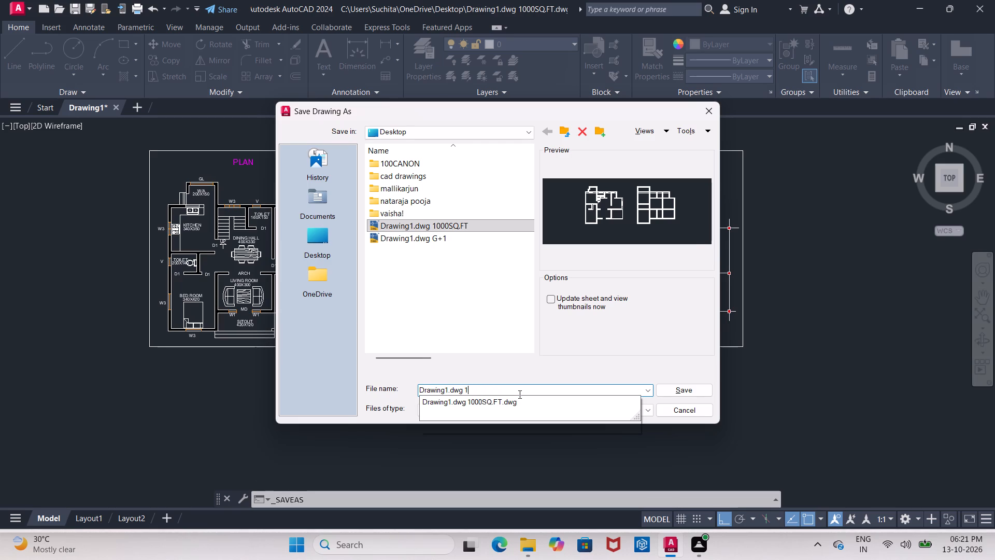
type("LO")
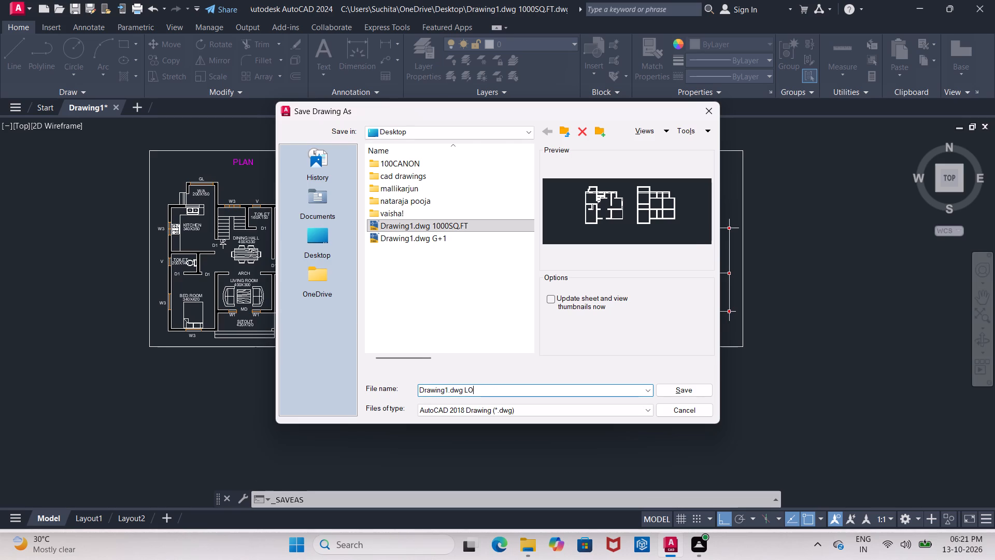
key("BackSpace")
key("BackSpace")
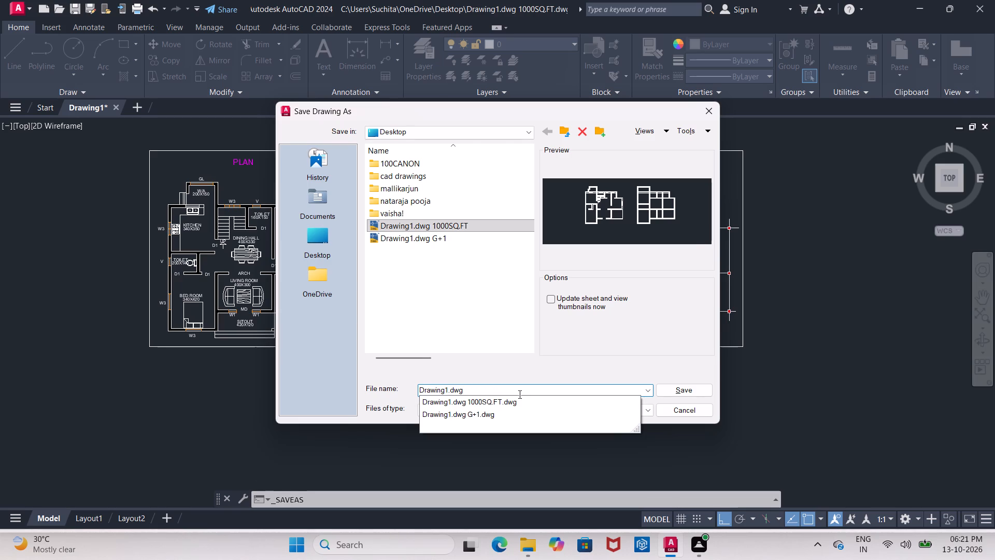
type("100")
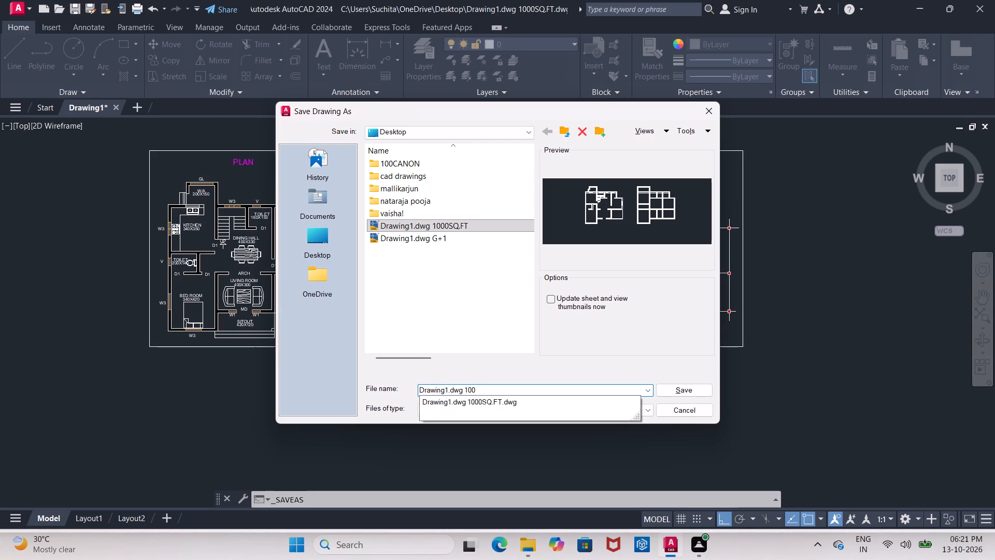
key("0")
type("SQ")
key("period")
type("FT LOG ON")
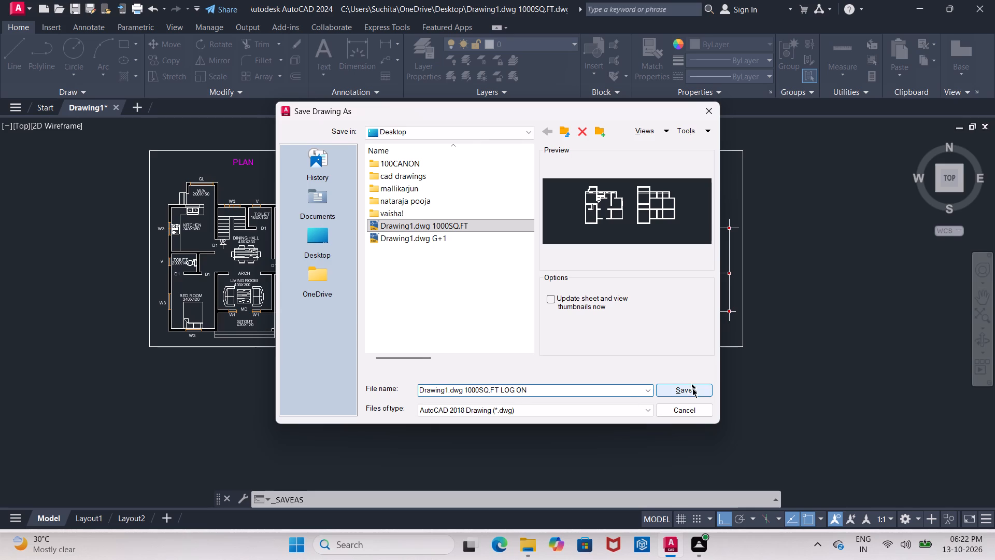
left_click(318, 246)
double_click(409, 337)
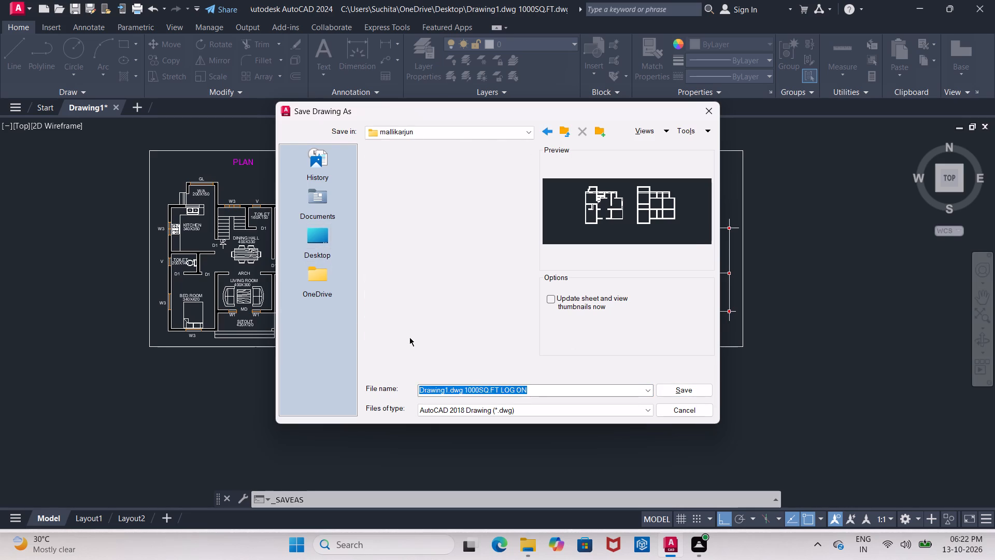
left_click(675, 390)
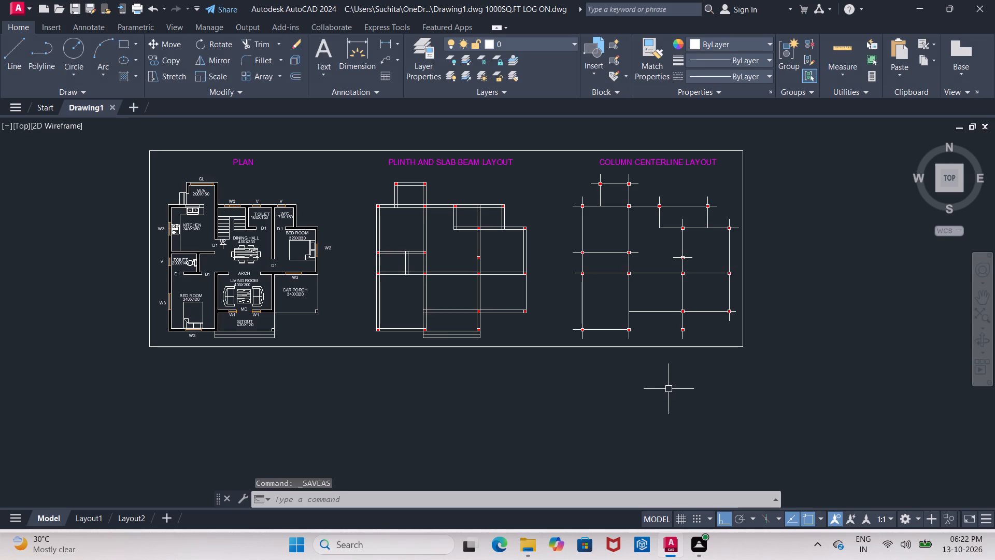
Turn off log file recording with LOGFILEOFF.
type("LOG")
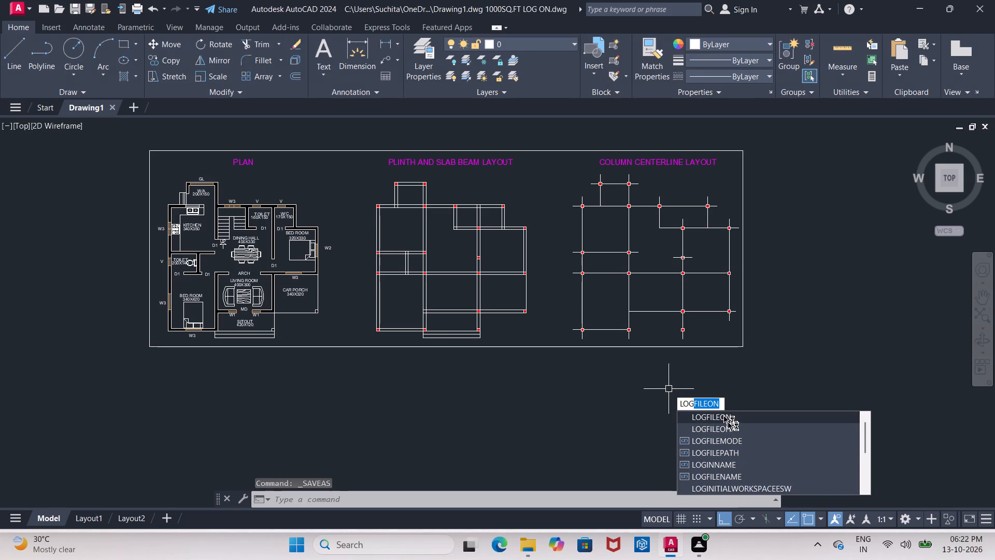
left_click(729, 426)
right_click_drag(137, 129, 96, 58)
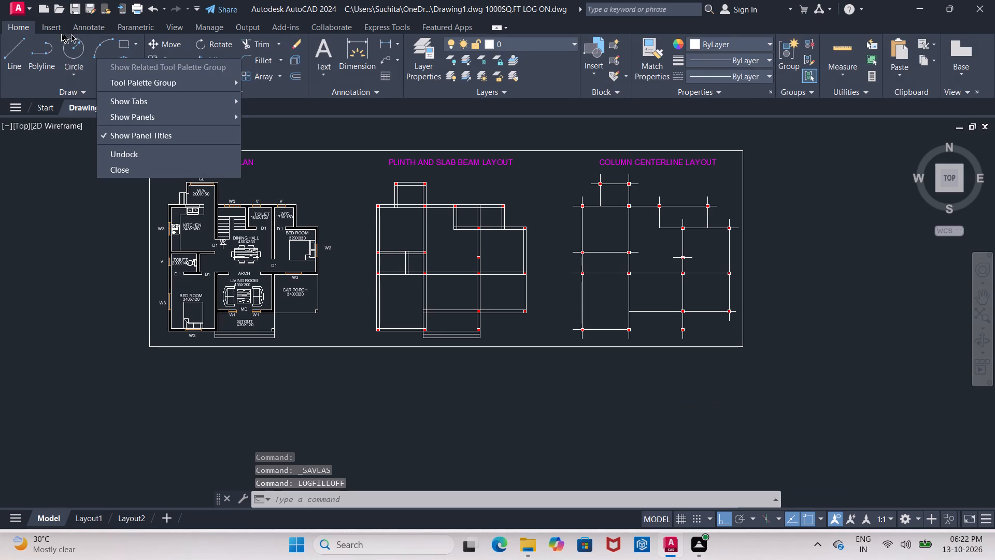
left_click(63, 189)
Save the drawing as "Drawing1.dwg 1000SQ.FT LOG OFF" in the same mallikarjun folder.
left_click(27, 10)
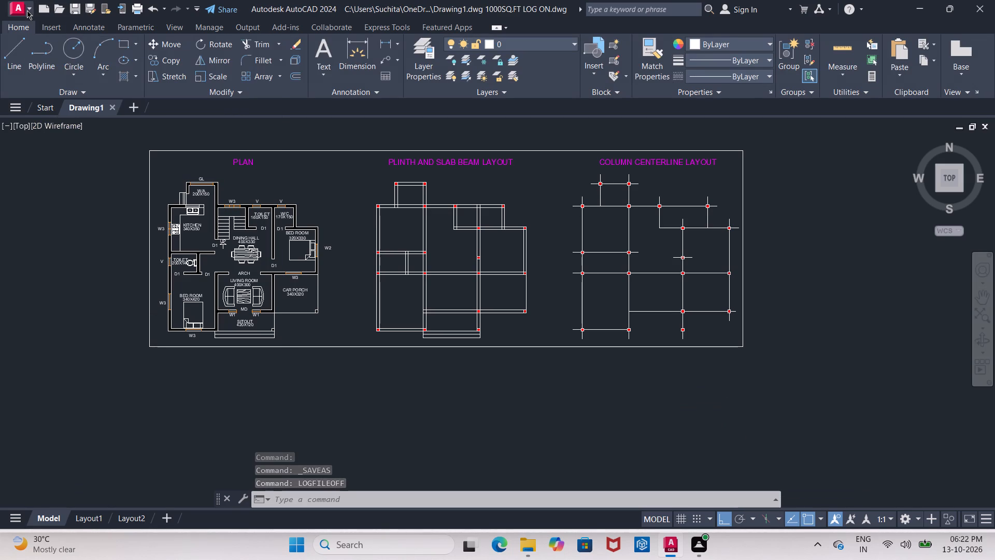
left_click(158, 96)
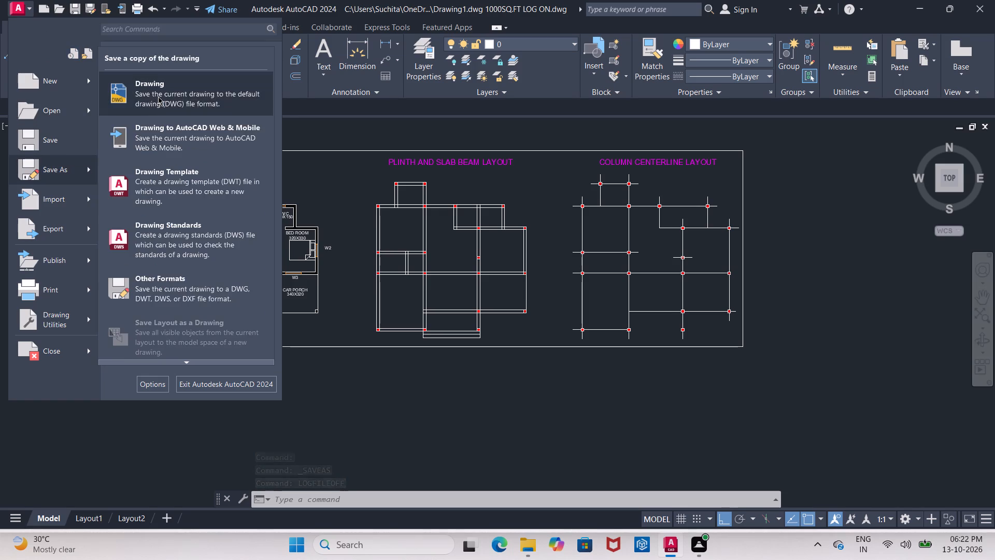
left_click(556, 388)
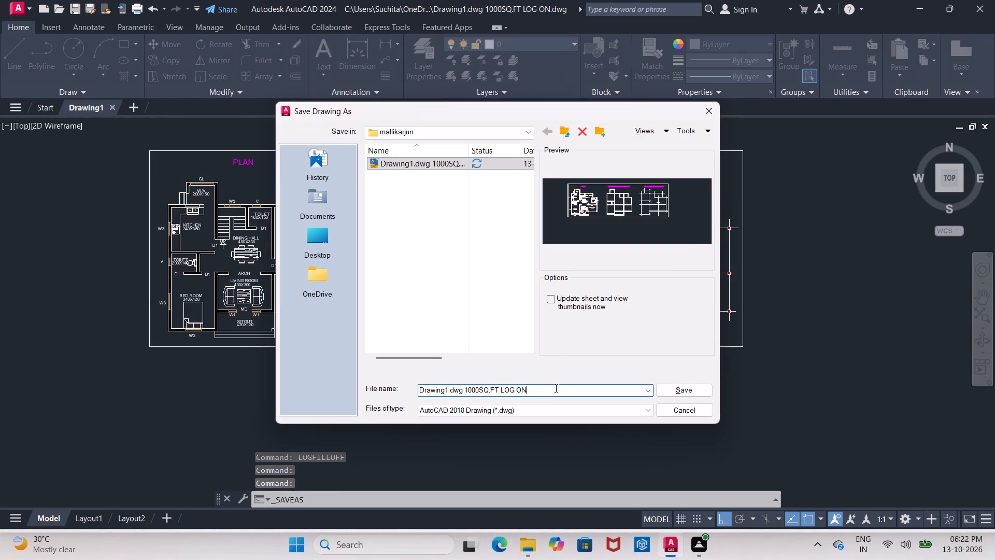
key("BackSpace")
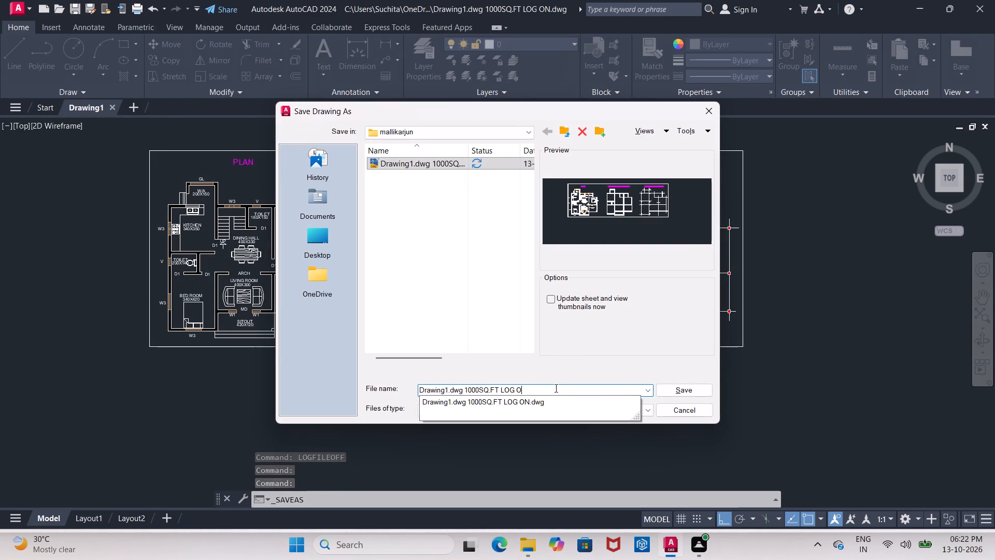
type("FF")
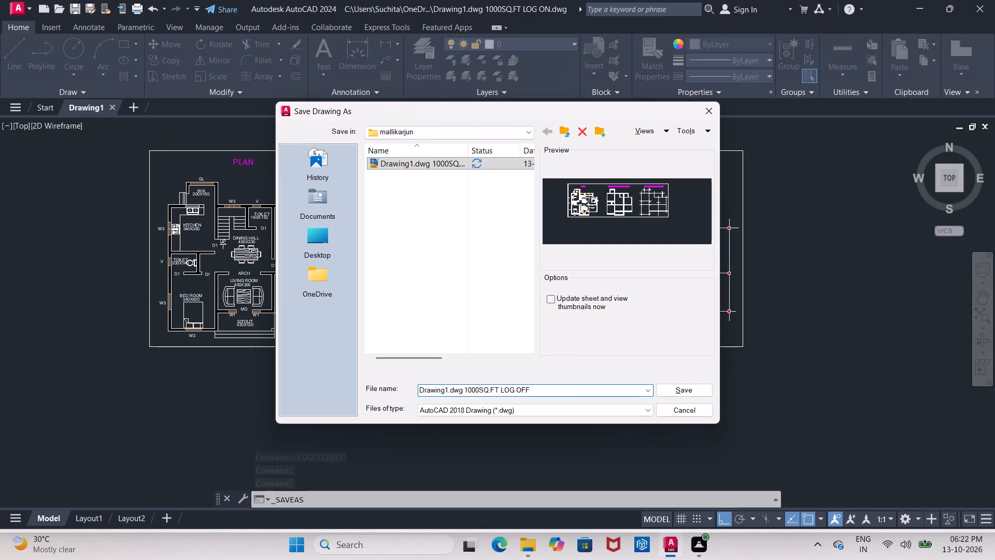
left_click(689, 391)
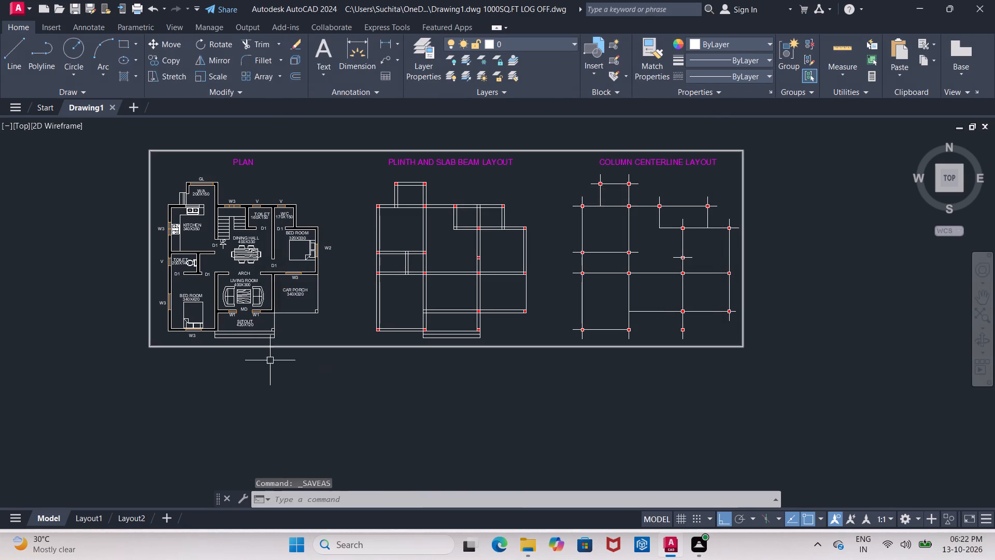
Set up a plot with DWG To PDF.pc3, using a window around the border rectangle, and preview it.
key("ctrl+p")
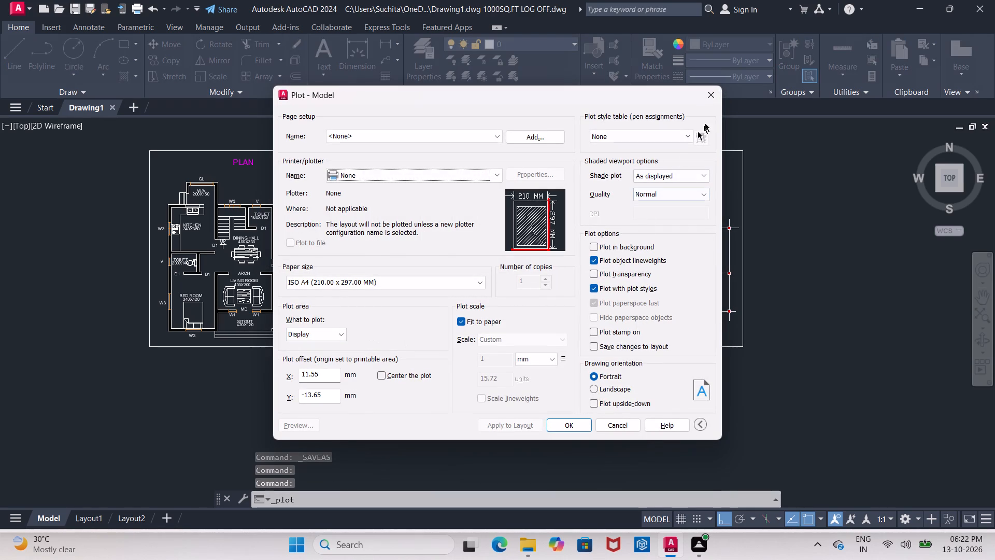
left_click(718, 97)
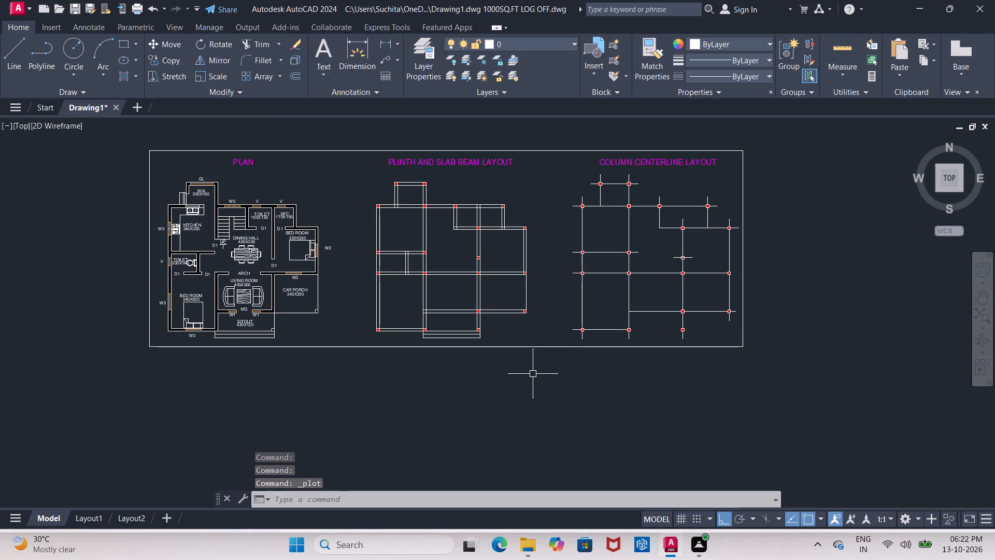
key("ctrl+p")
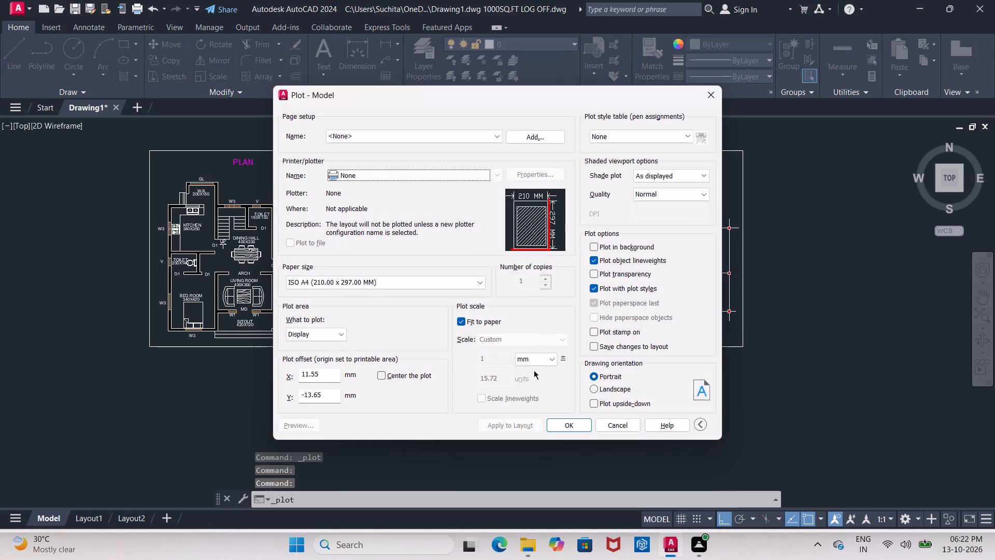
left_click(491, 174)
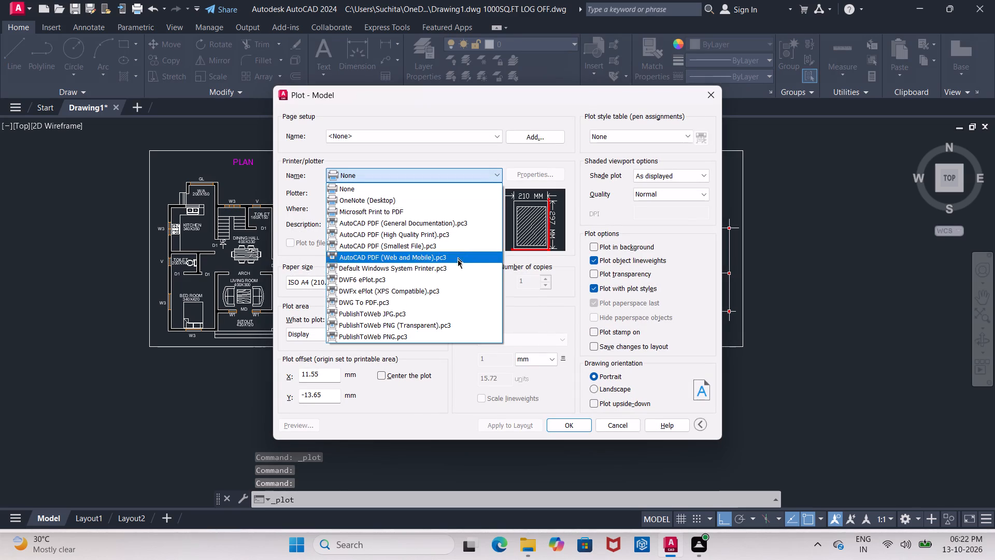
left_click(457, 299)
left_click(334, 325)
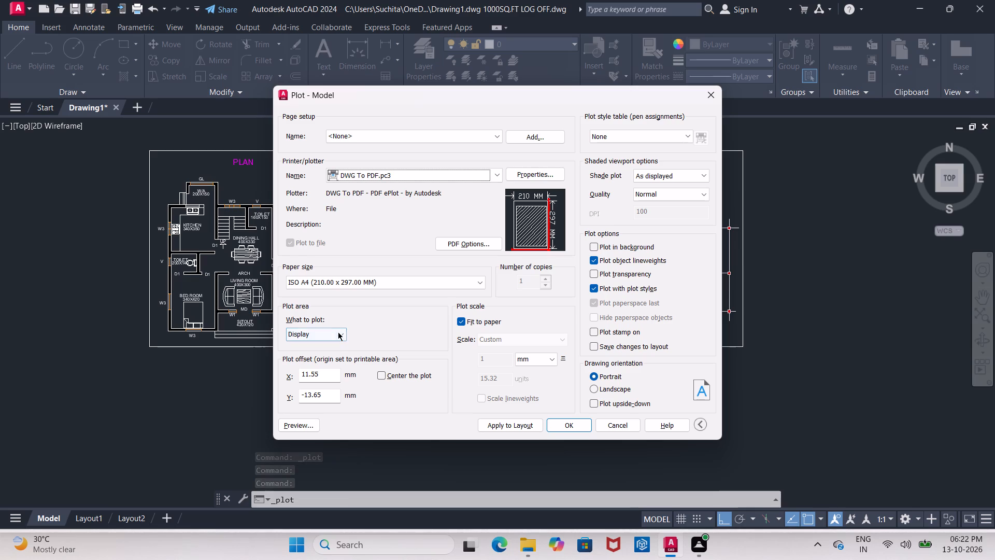
left_click(338, 332)
left_click(335, 371)
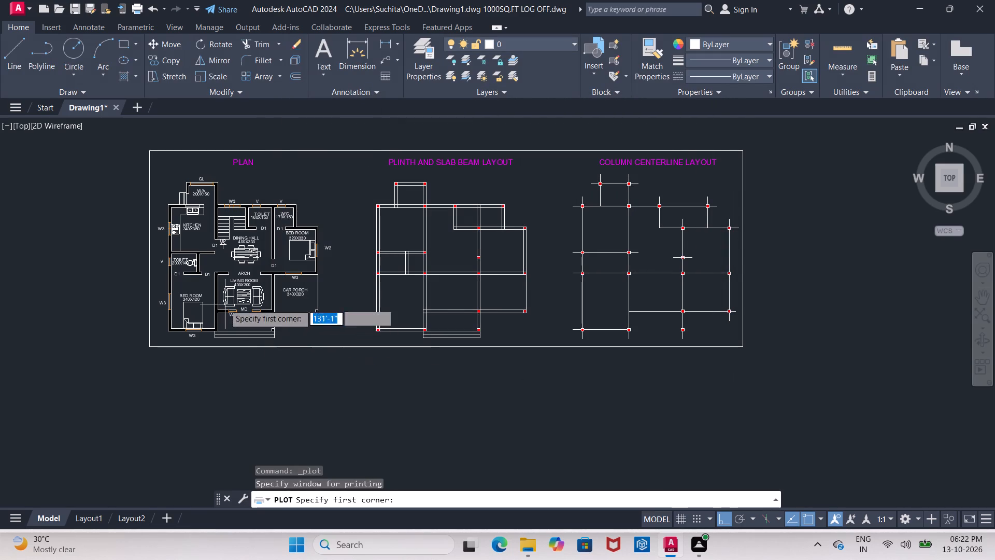
left_click(147, 151)
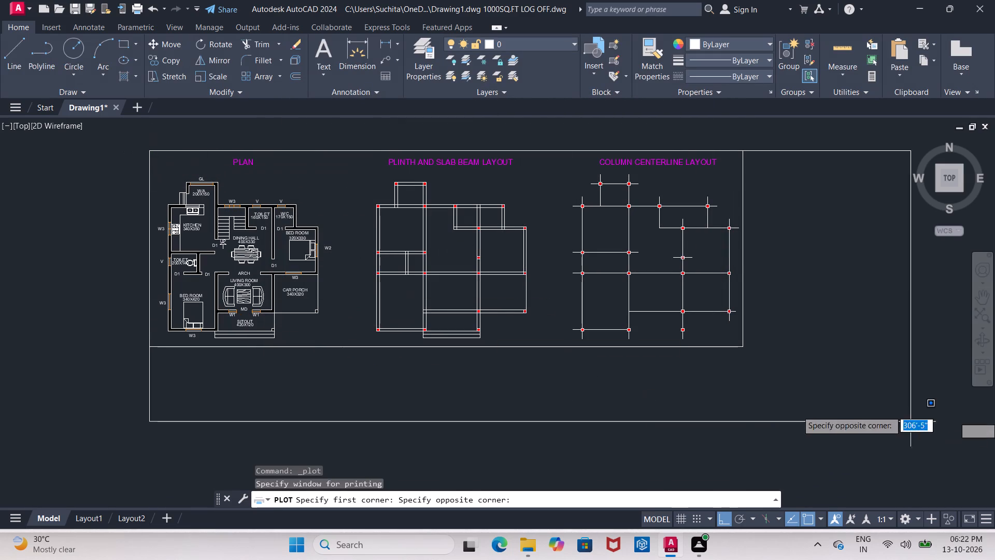
left_click(744, 348)
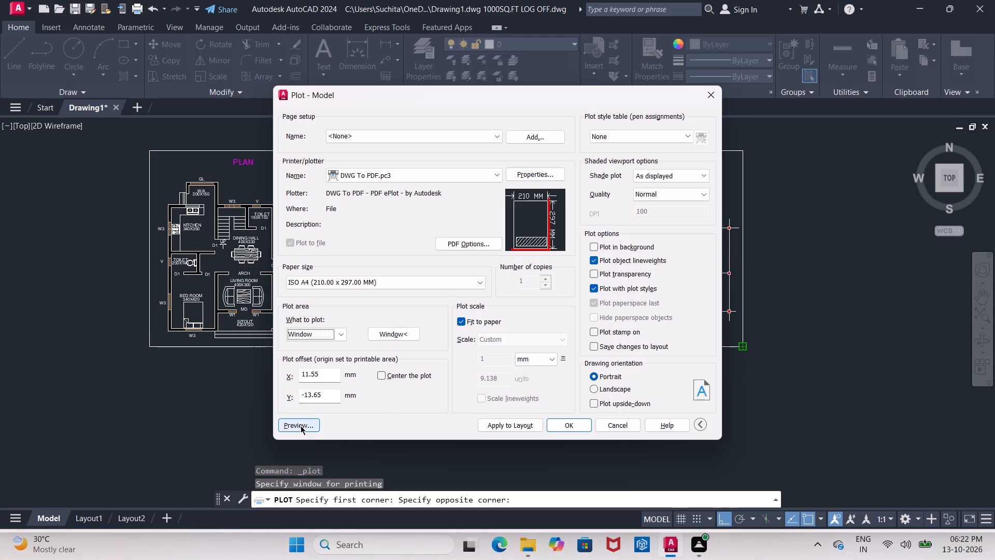
left_click(301, 426)
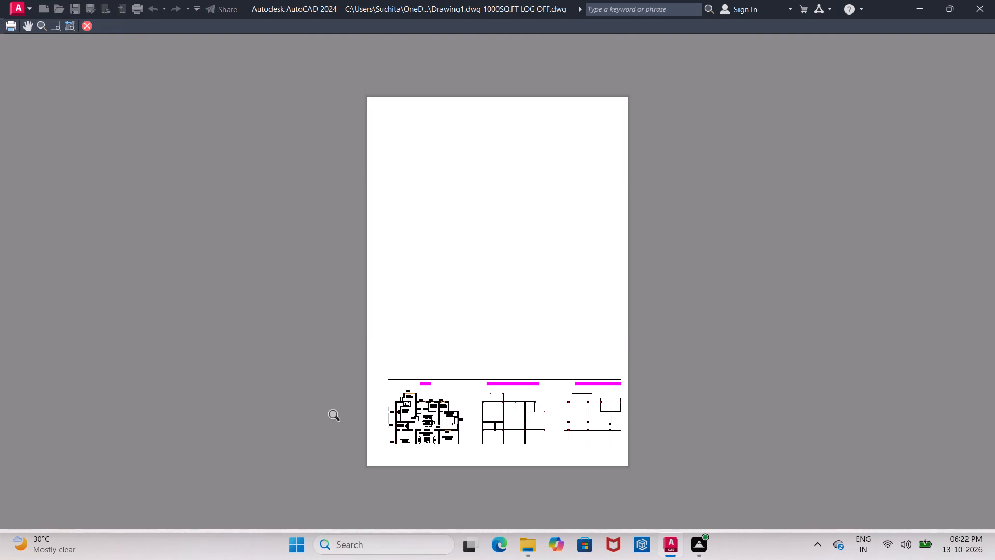
left_click(87, 24)
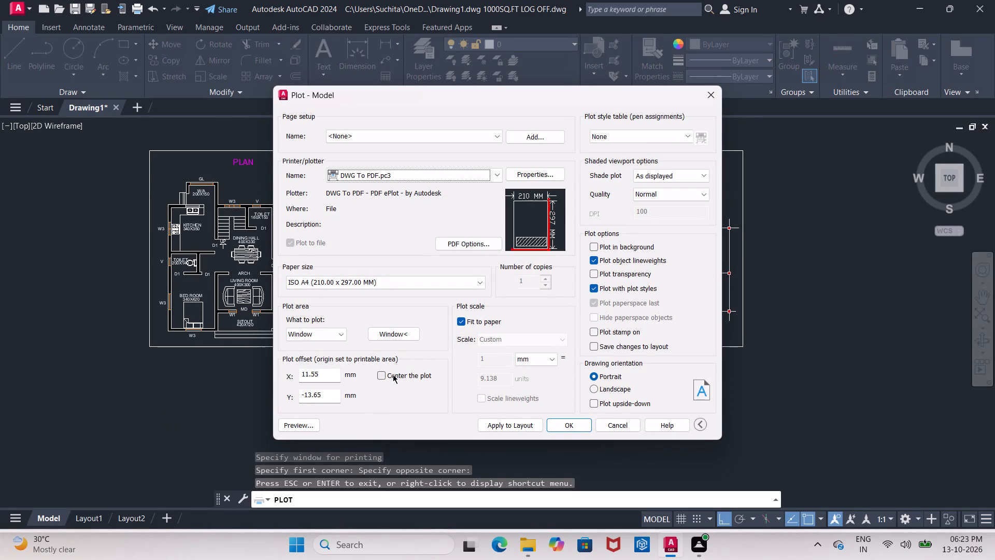
Center the plot on the sheet and set the drawing orientation to landscape.
left_click(385, 372)
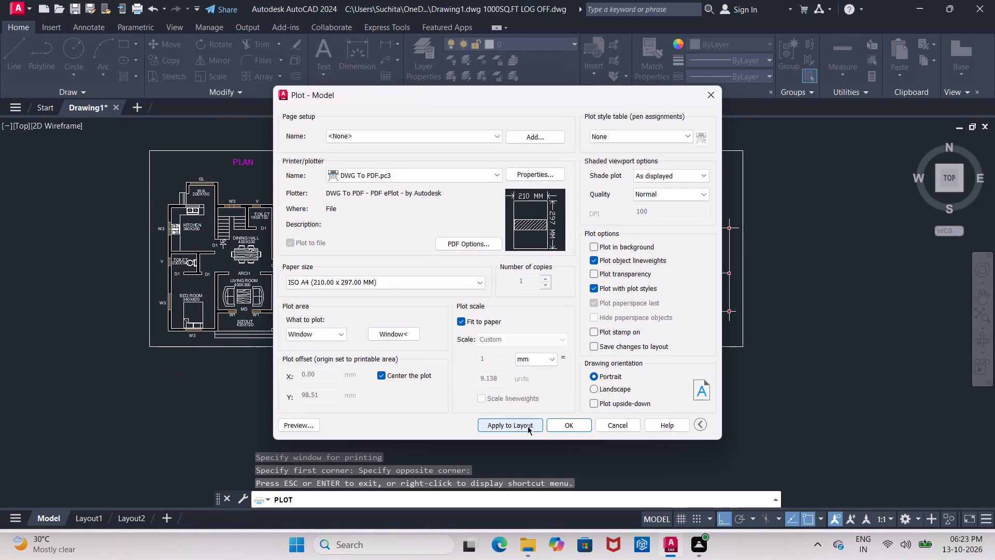
left_click(593, 387)
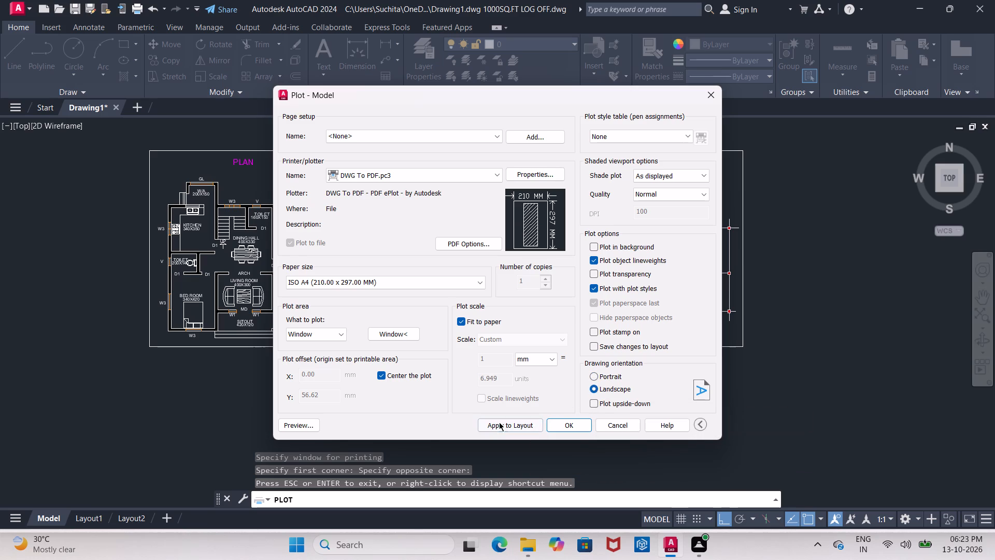
Preview the landscape plot and examine the plan, beam and column layouts inside the border.
left_click(311, 424)
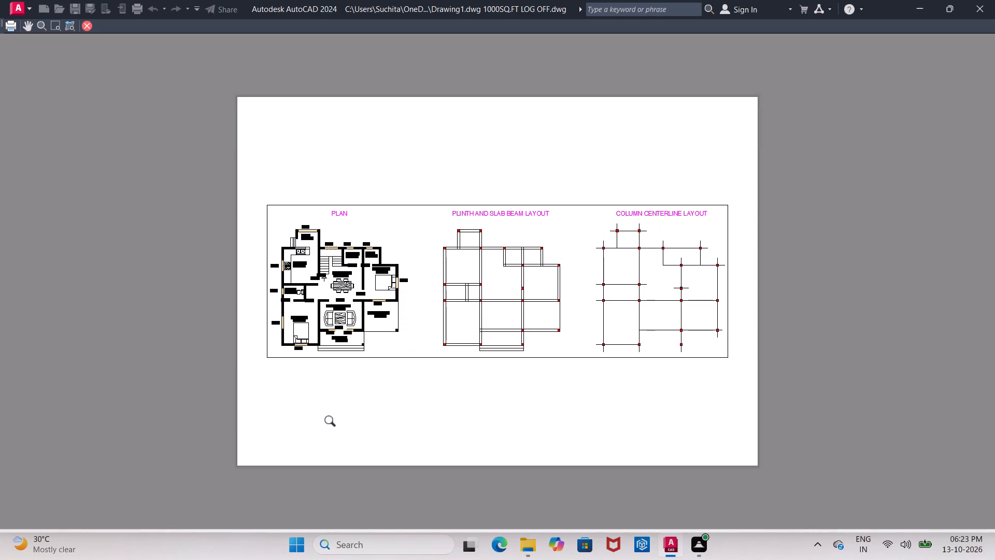
middle_click_drag(414, 406, 414, 405)
middle_click_drag(414, 405, 401, 427)
scroll(416, 401, "up", 2)
middle_click_drag(416, 401, 440, 457)
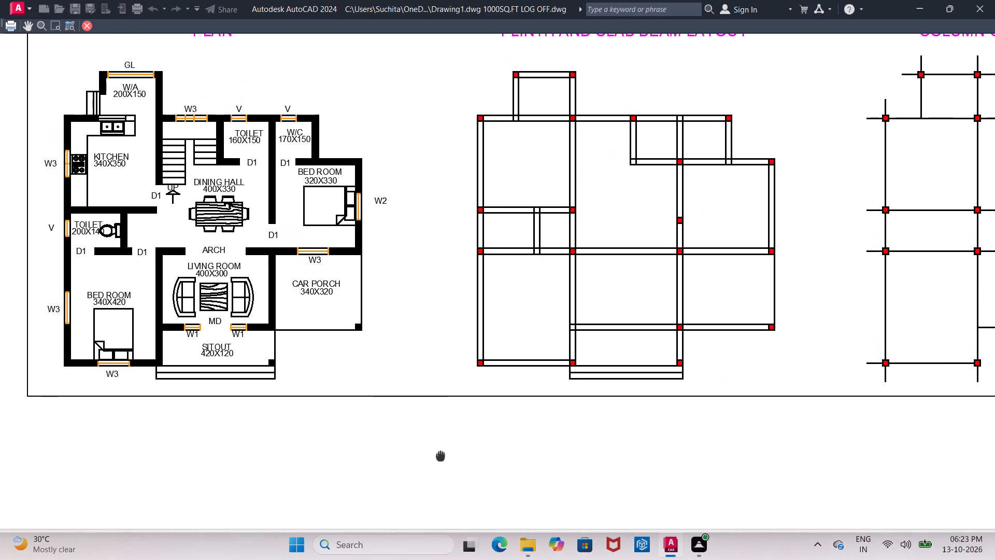
middle_click_drag(440, 457, 440, 459)
scroll(440, 459, "down", 1)
scroll(440, 459, "up", 1)
middle_click_drag(440, 459, 375, 458)
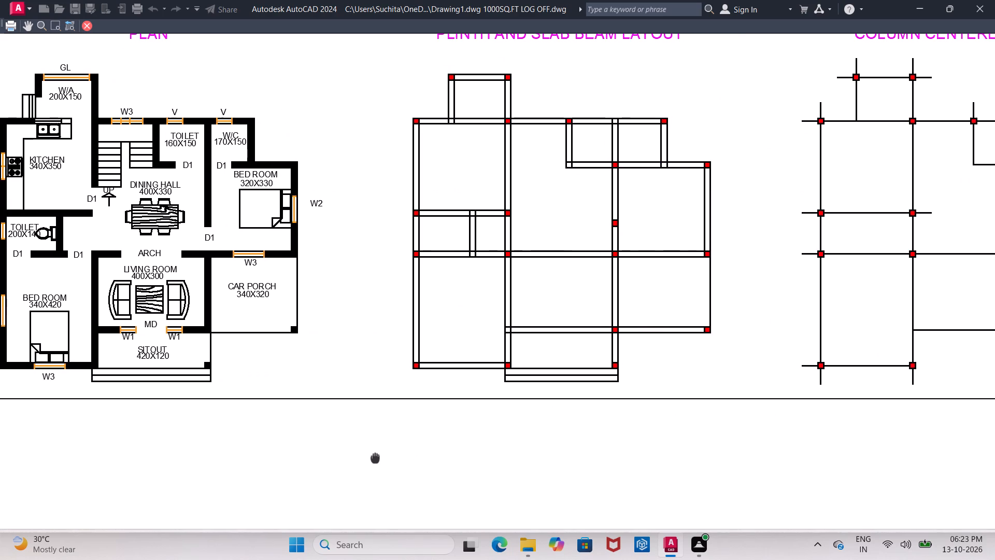
middle_click_drag(375, 458, 371, 458)
scroll(371, 458, "down", 1)
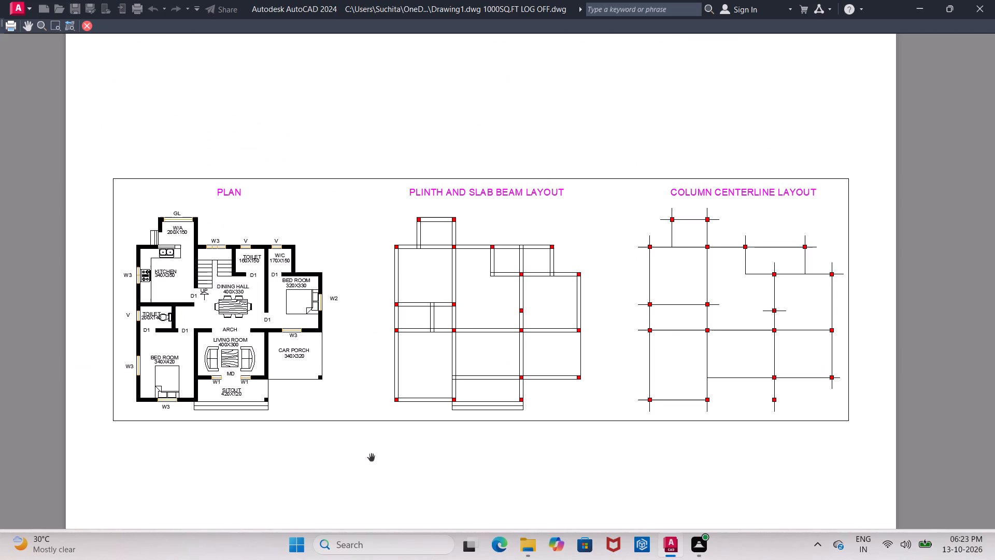
middle_click_drag(287, 439, 314, 436)
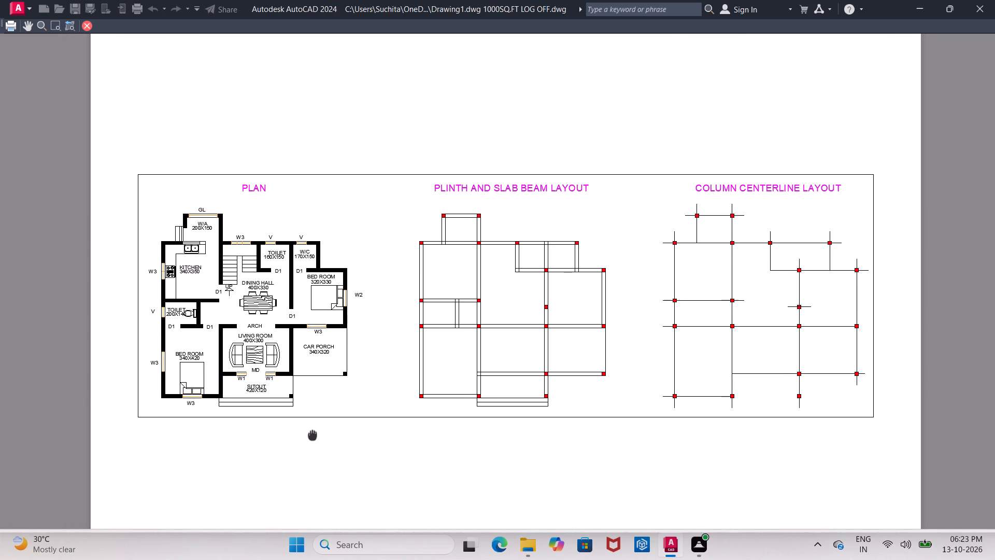
middle_click_drag(314, 436, 316, 435)
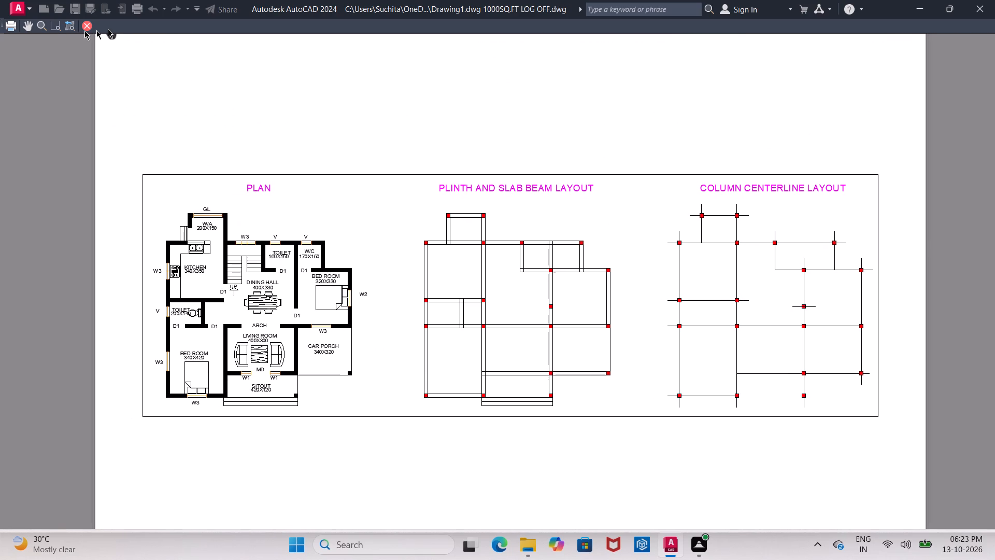
left_click(87, 27)
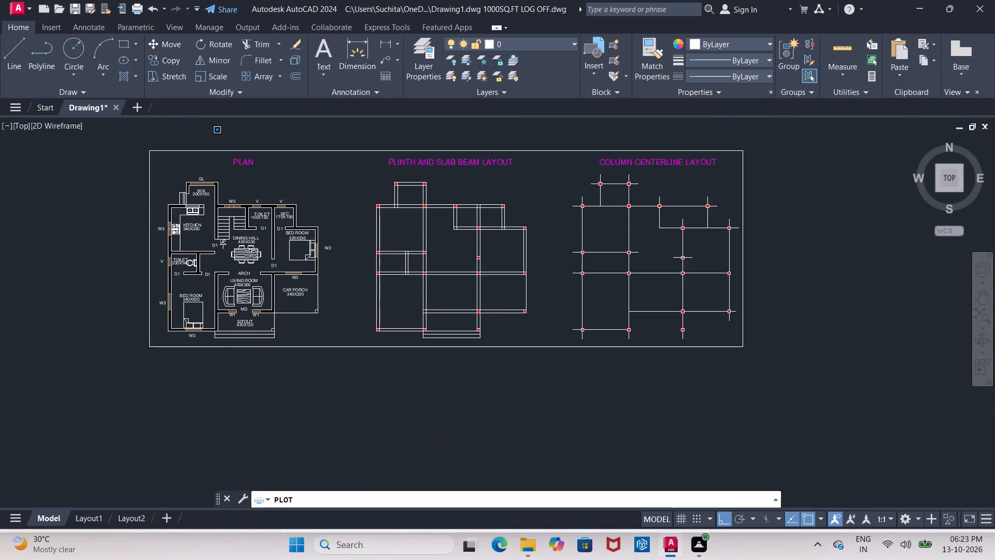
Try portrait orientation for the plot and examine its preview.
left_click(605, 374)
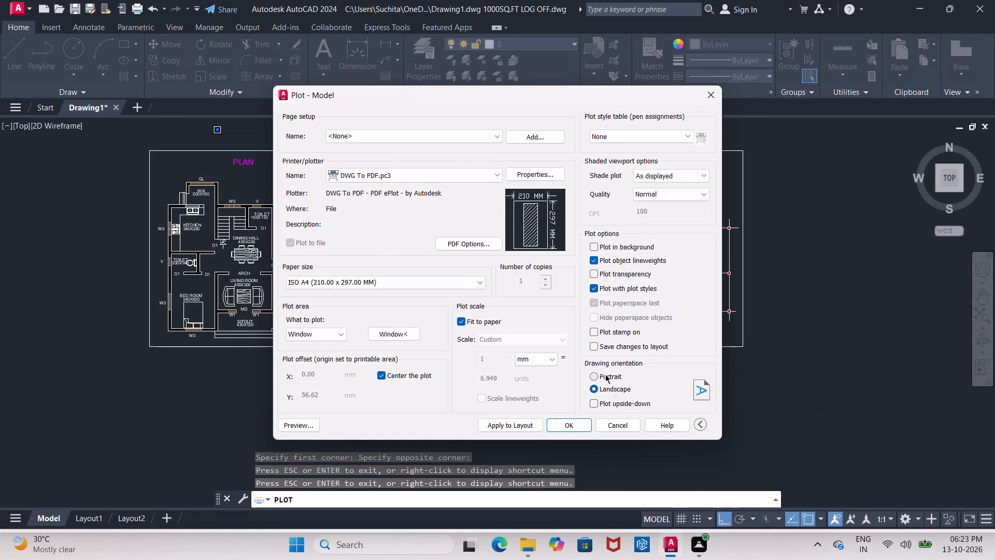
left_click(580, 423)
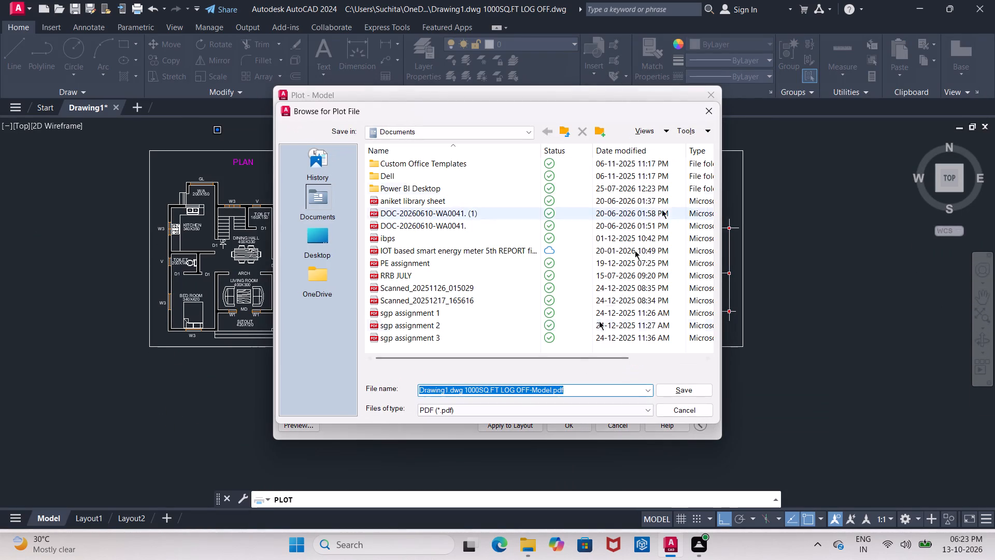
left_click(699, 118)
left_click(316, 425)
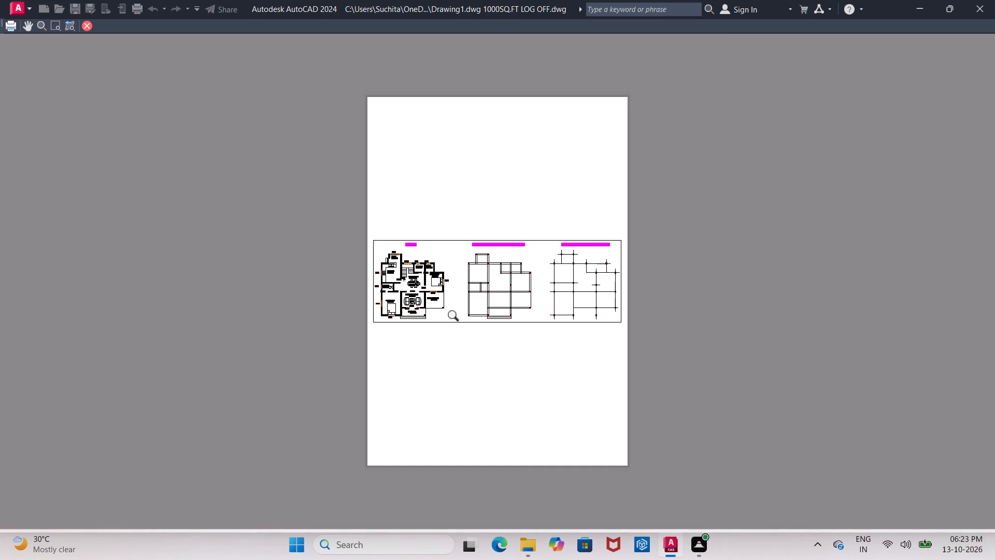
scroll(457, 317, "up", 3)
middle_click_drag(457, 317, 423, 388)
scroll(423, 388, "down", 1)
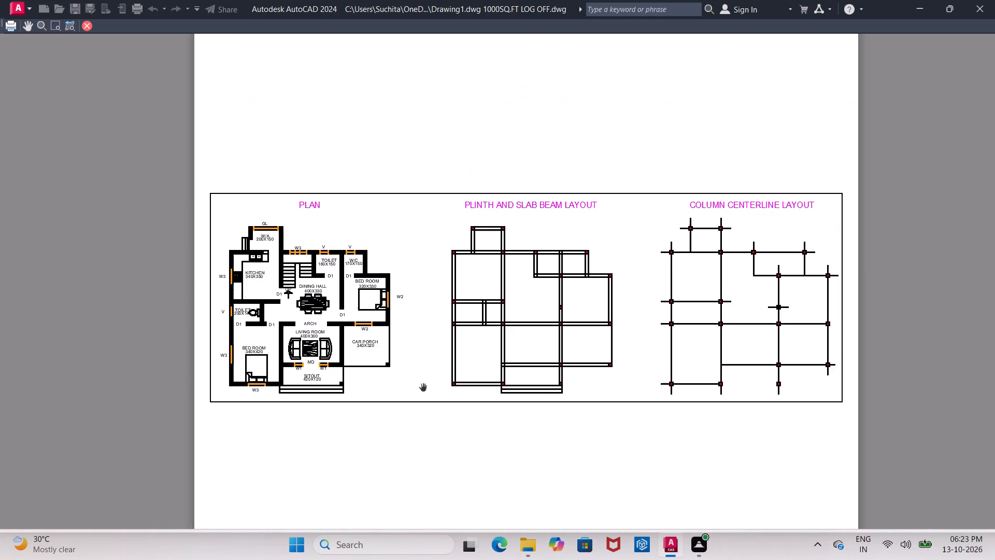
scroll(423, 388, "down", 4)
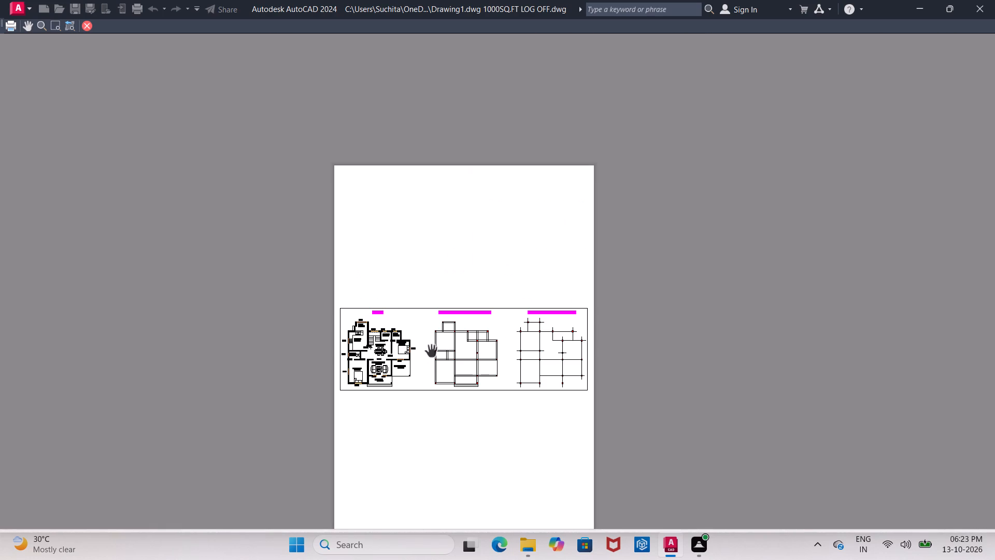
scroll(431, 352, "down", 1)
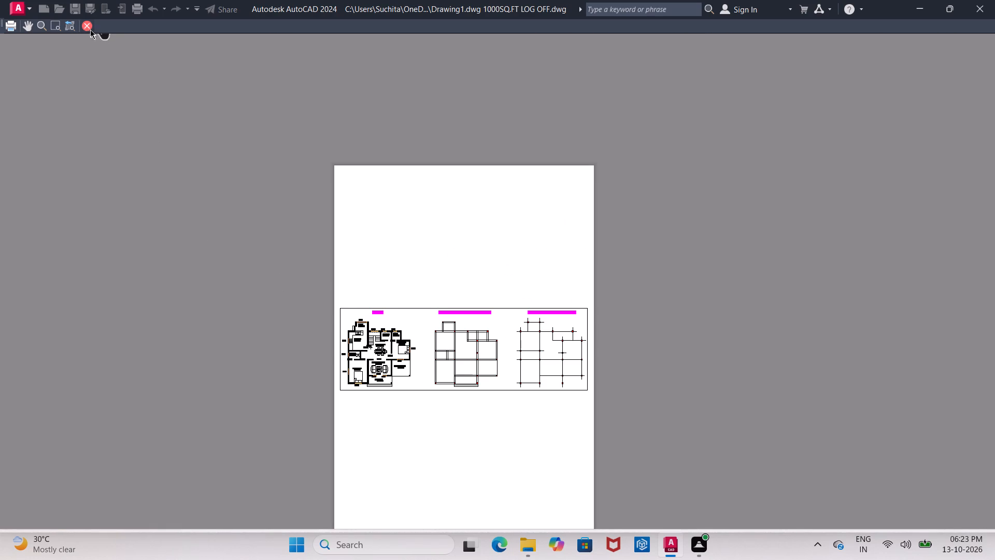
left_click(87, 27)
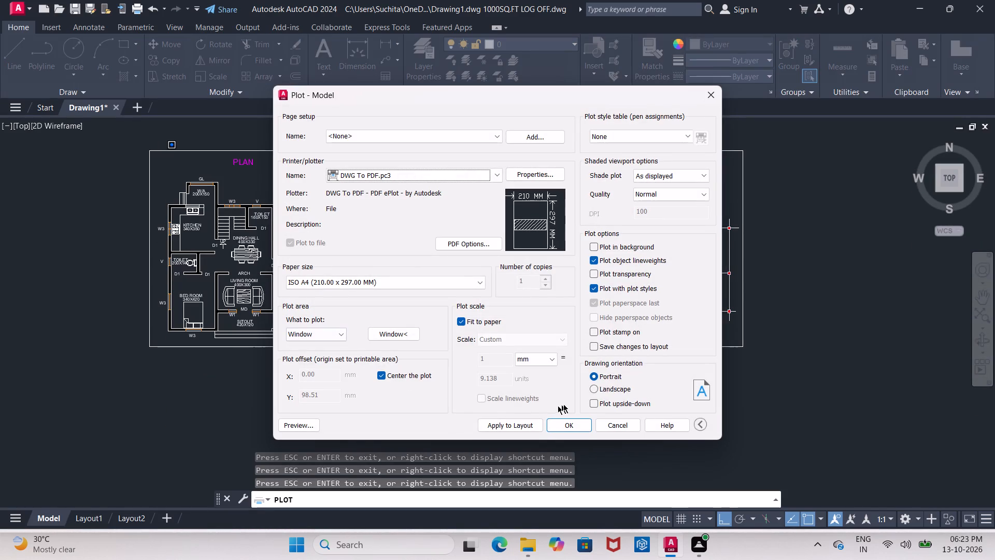
Set the drawing orientation back to landscape and check the plot preview.
left_click(605, 386)
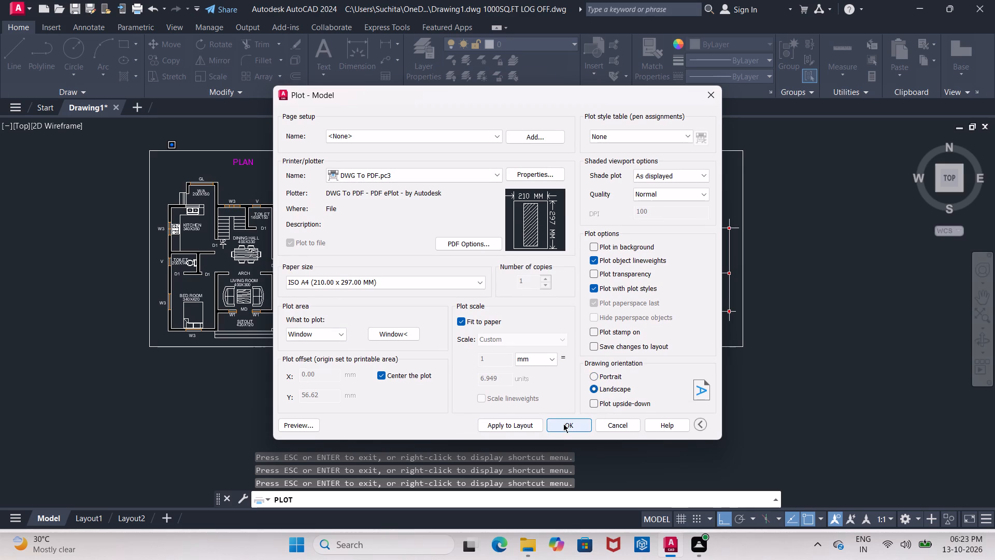
left_click(301, 423)
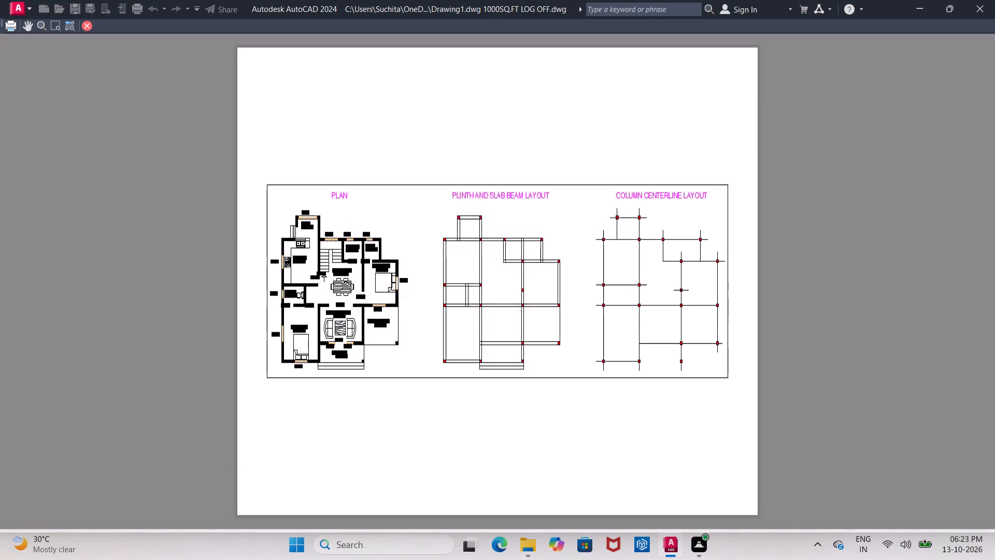
left_click(86, 27)
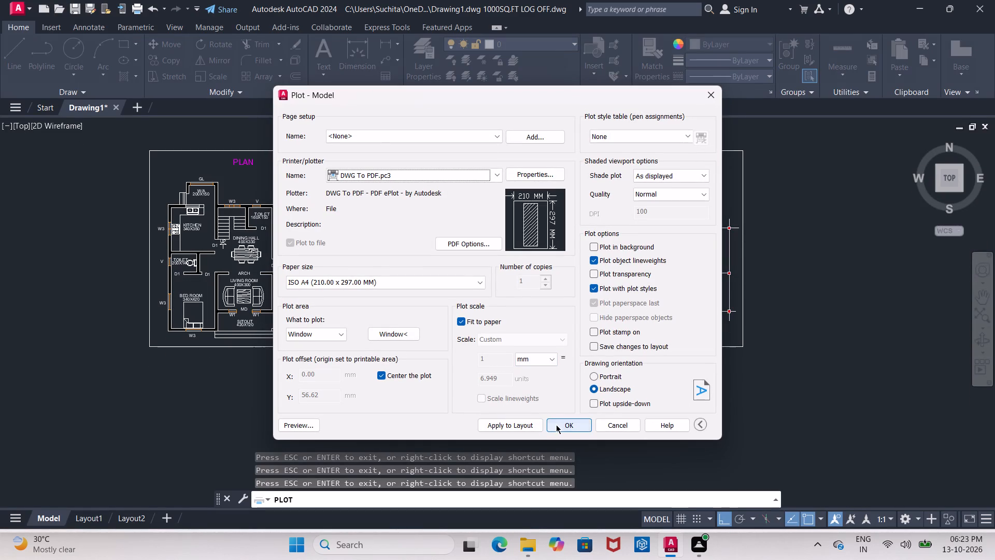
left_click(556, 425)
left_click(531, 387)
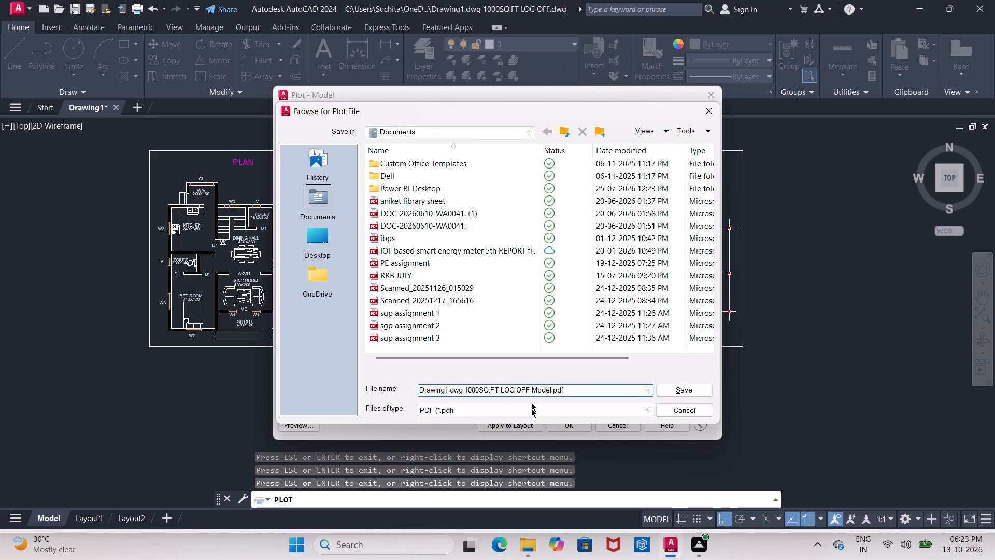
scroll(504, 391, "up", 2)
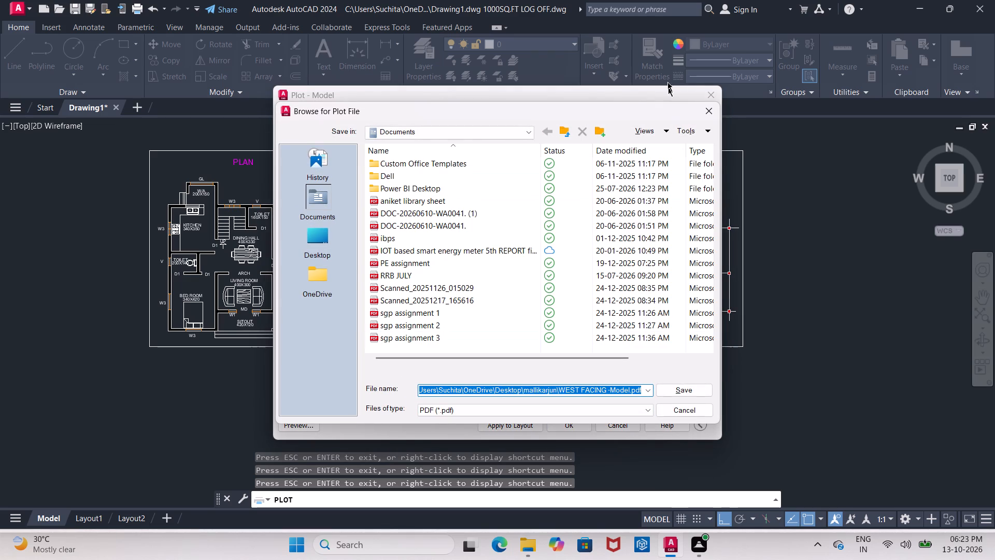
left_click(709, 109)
Plot the sheet to the Documents folder as "Drawing1.dwg 1000SQ.FT-Model.pdf" and close the PDF that opens.
left_click(576, 424)
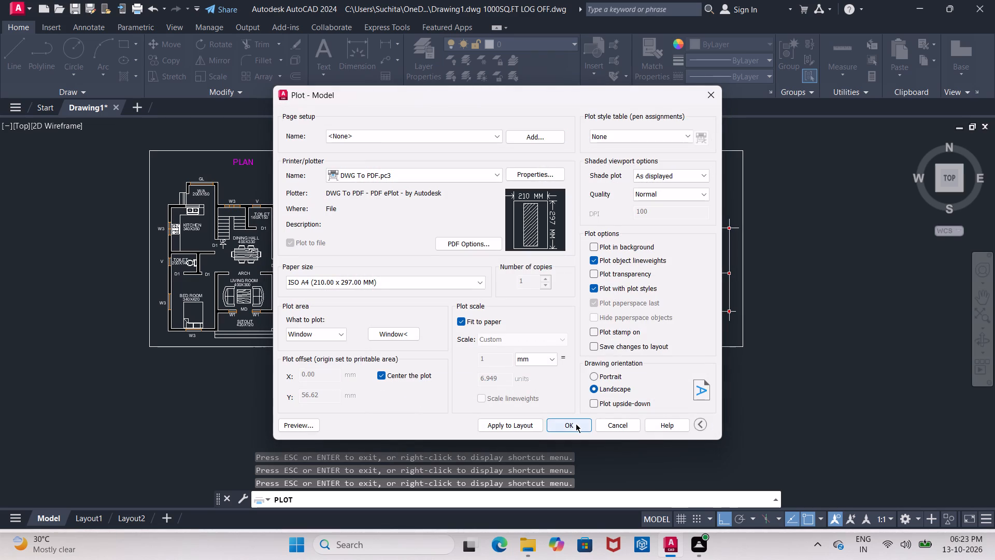
left_click(594, 389)
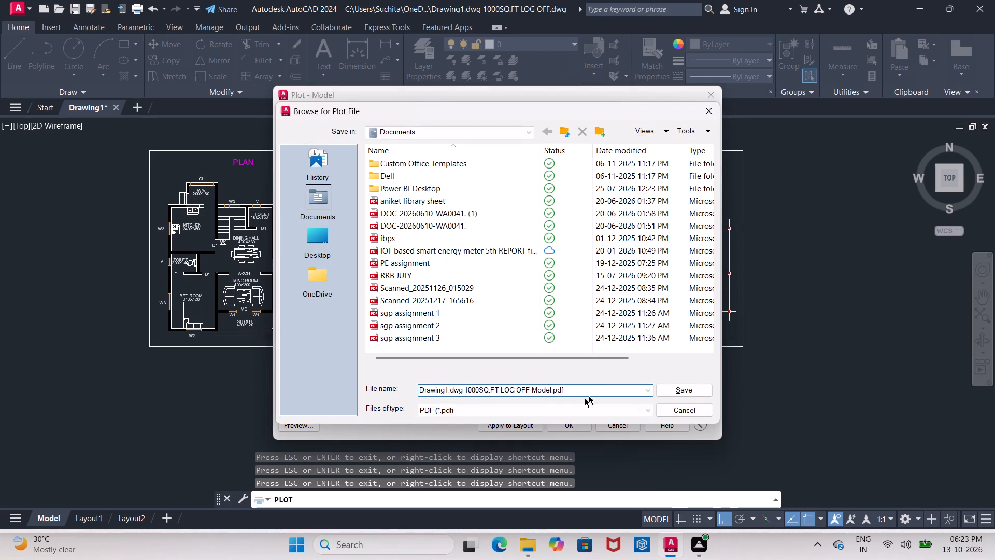
left_click(528, 388)
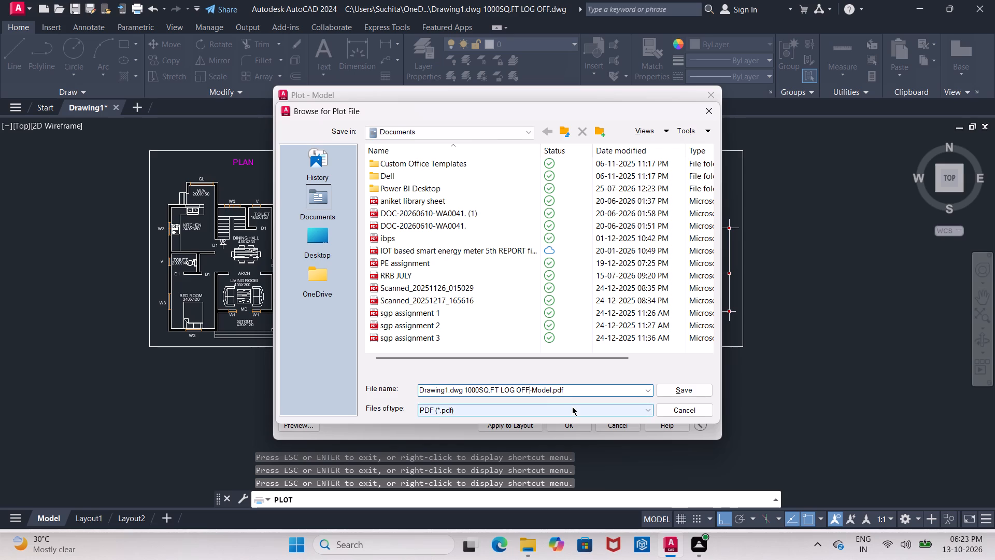
key("BackSpace")
key("BackSpace")
key("BackSpace")
key("BackSpace")
key("BackSpace")
key("BackSpace")
key("BackSpace")
key("BackSpace")
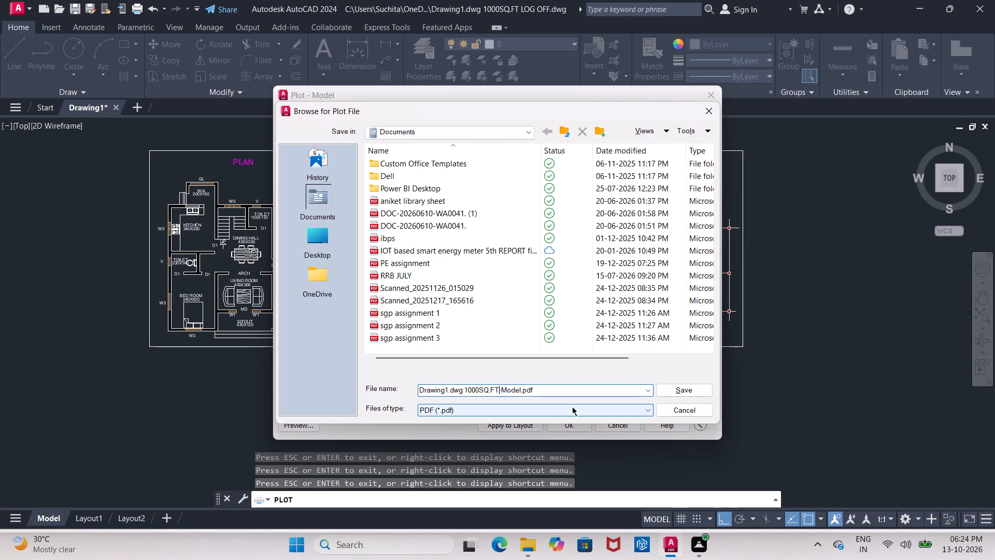
left_click(692, 393)
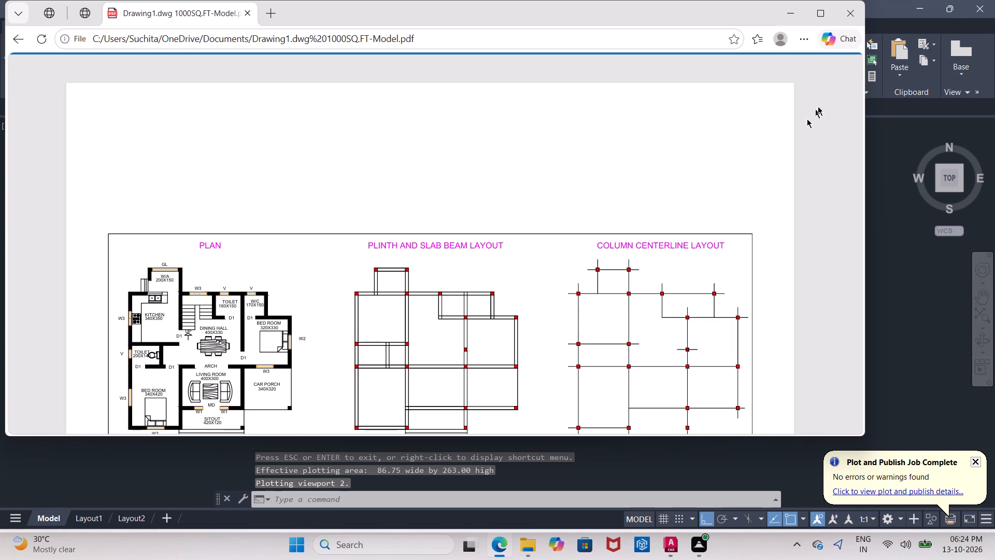
left_click(853, 18)
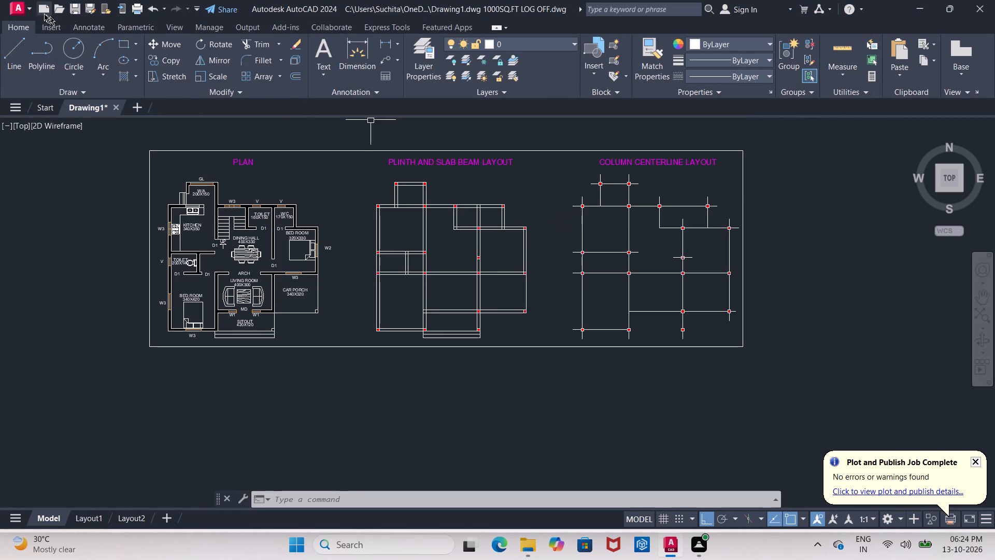
Set up a DWG To PDF.pc3 plot of a window around the outer frame, centered and in landscape orientation.
left_click(28, 10)
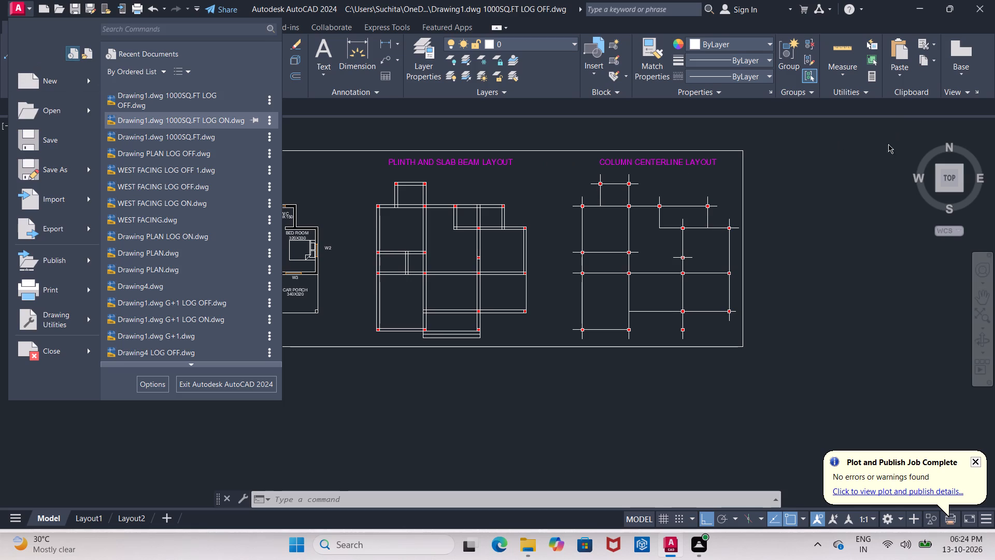
left_click(888, 144)
key("ctrl+p")
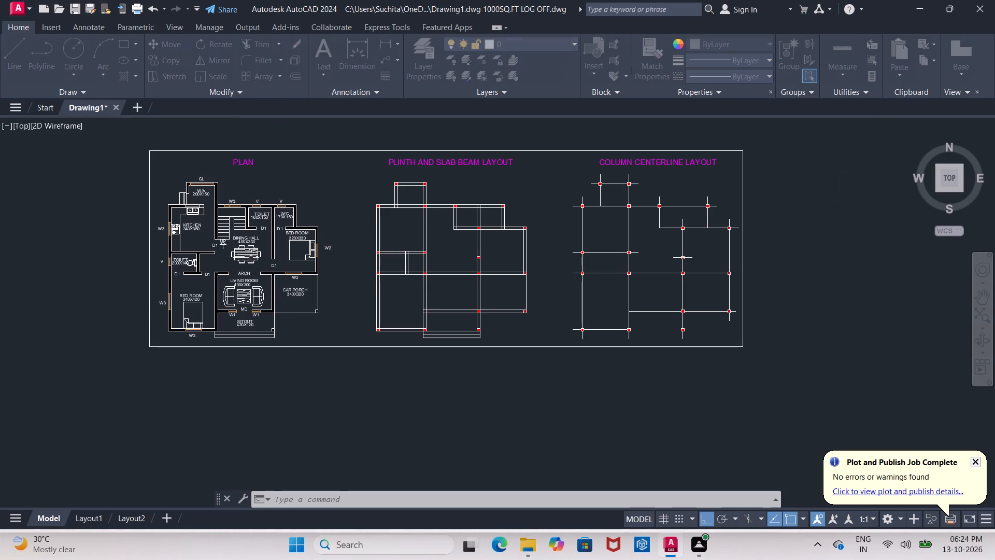
left_click(492, 179)
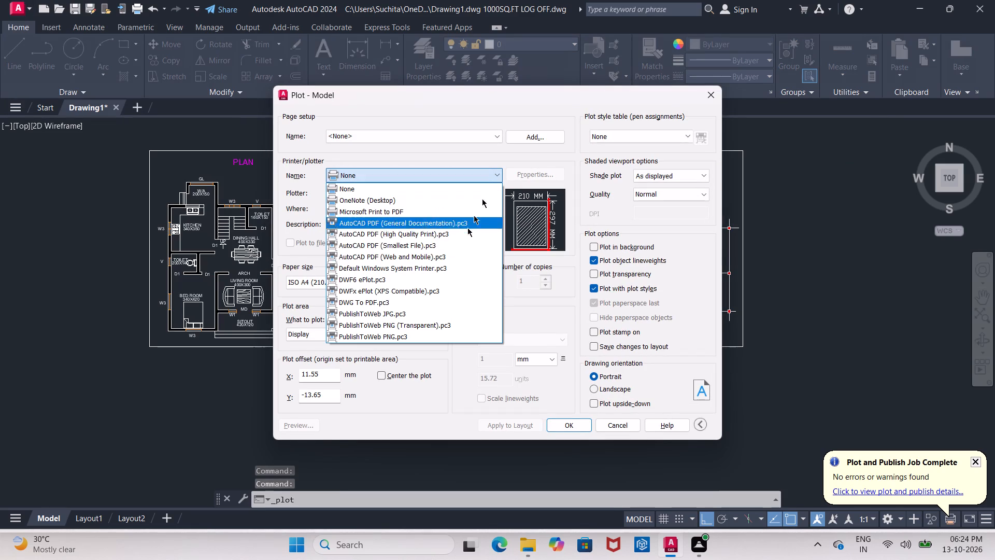
left_click(440, 301)
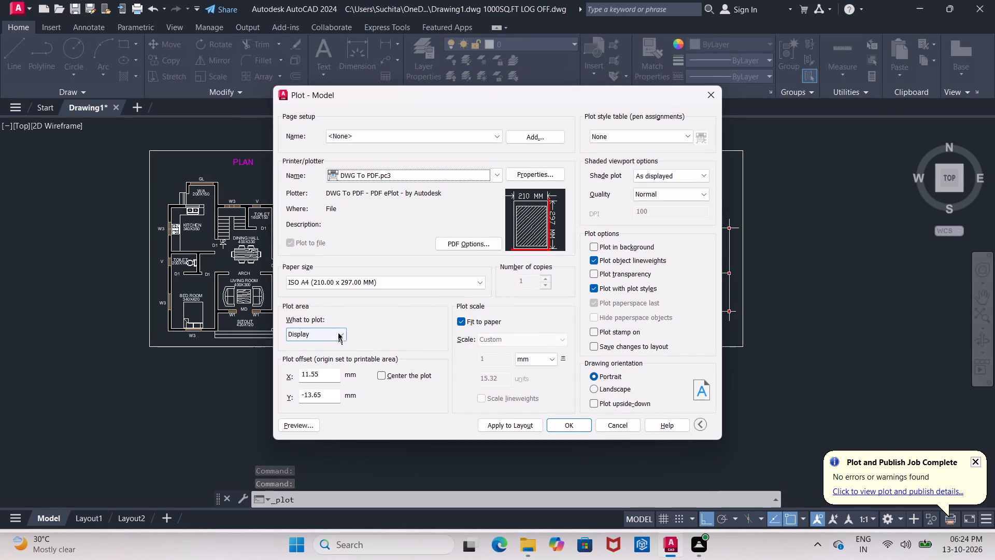
left_click(338, 332)
left_click(333, 371)
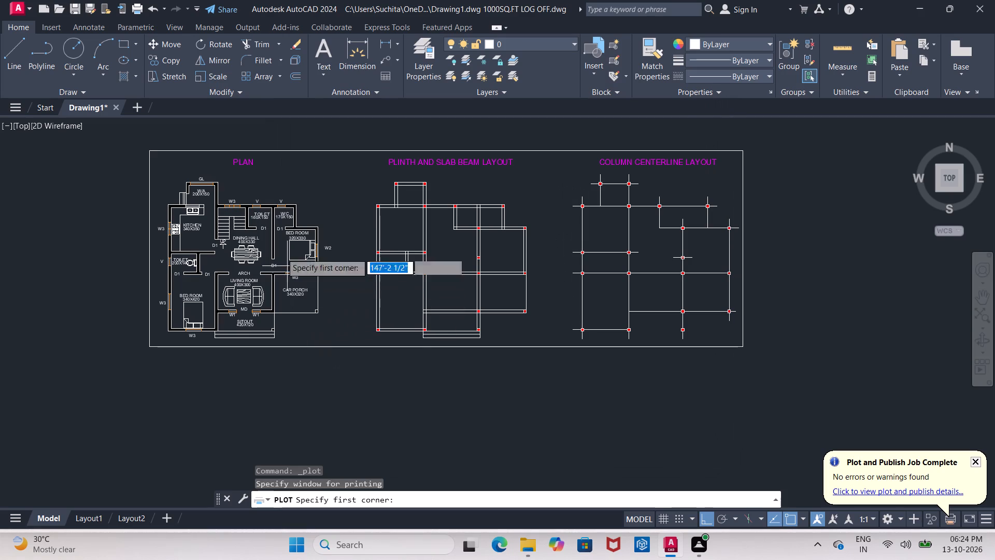
left_click(151, 150)
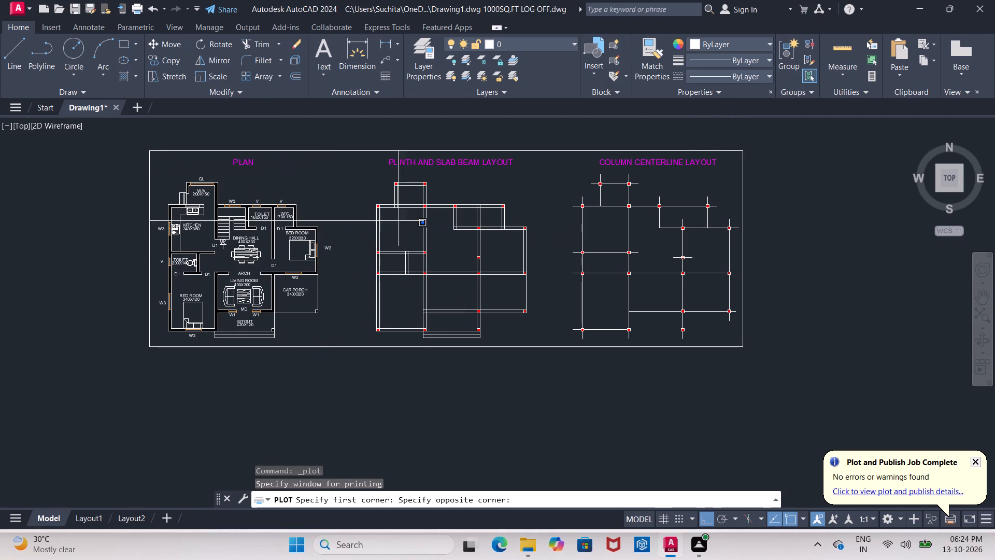
left_click(744, 348)
left_click(385, 373)
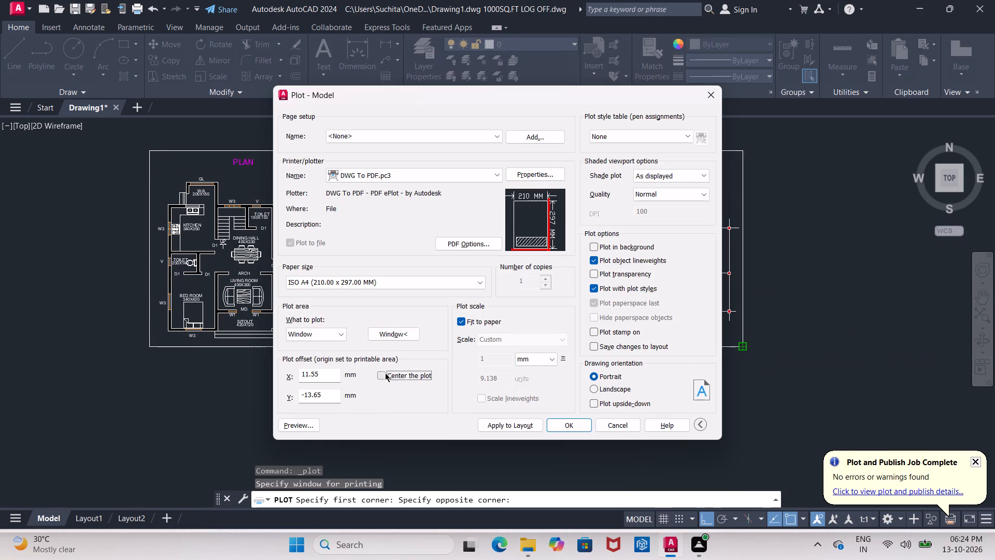
left_click(605, 386)
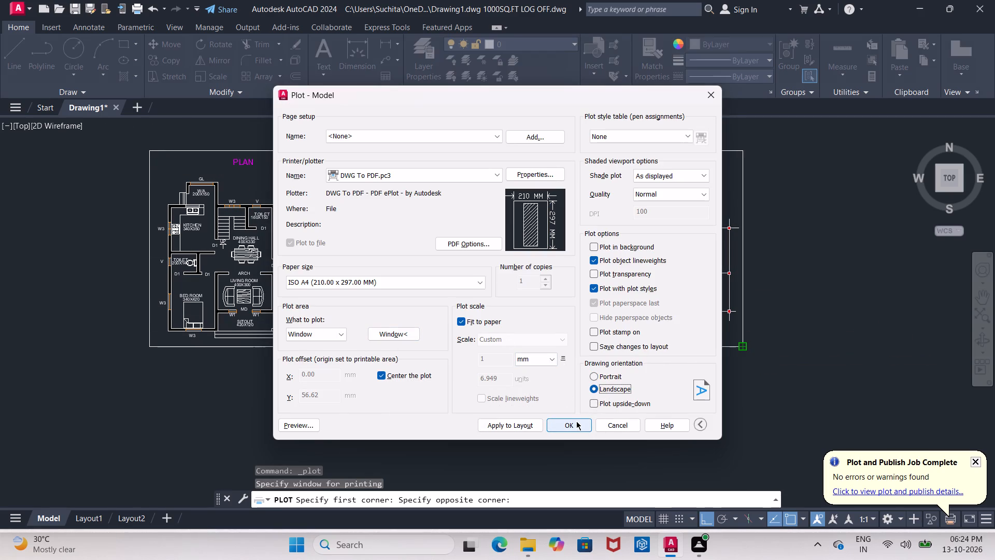
Plot the sheet to the Desktop's mallikarjun folder as "Drawing1.dwg 1000SQ.FT -Model.pdf" and close the PDF that opens.
left_click(576, 421)
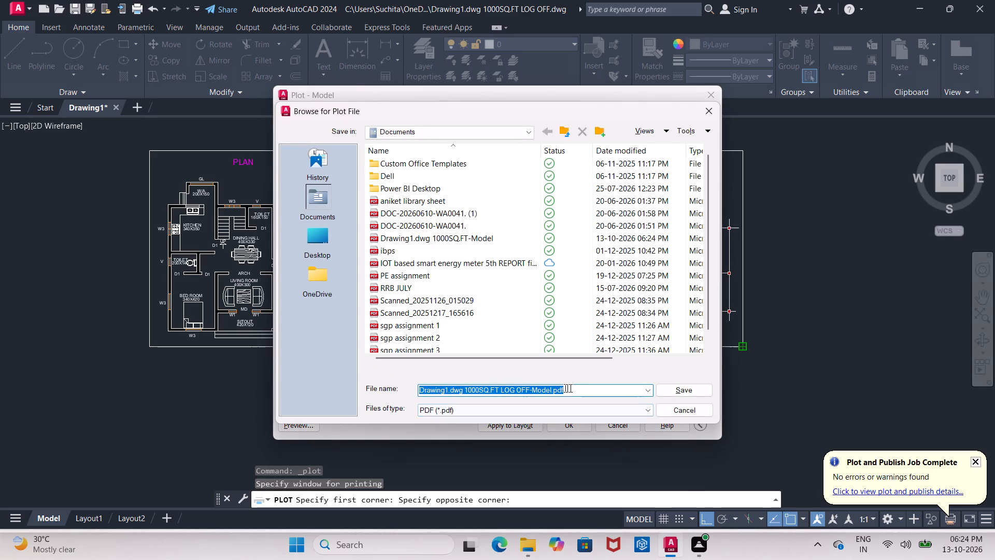
left_click(576, 389)
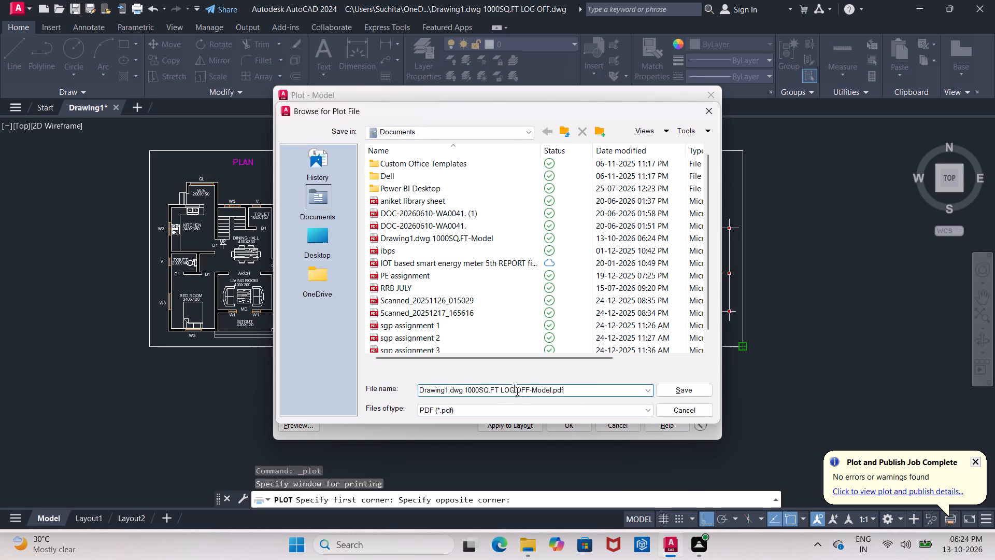
left_click(528, 391)
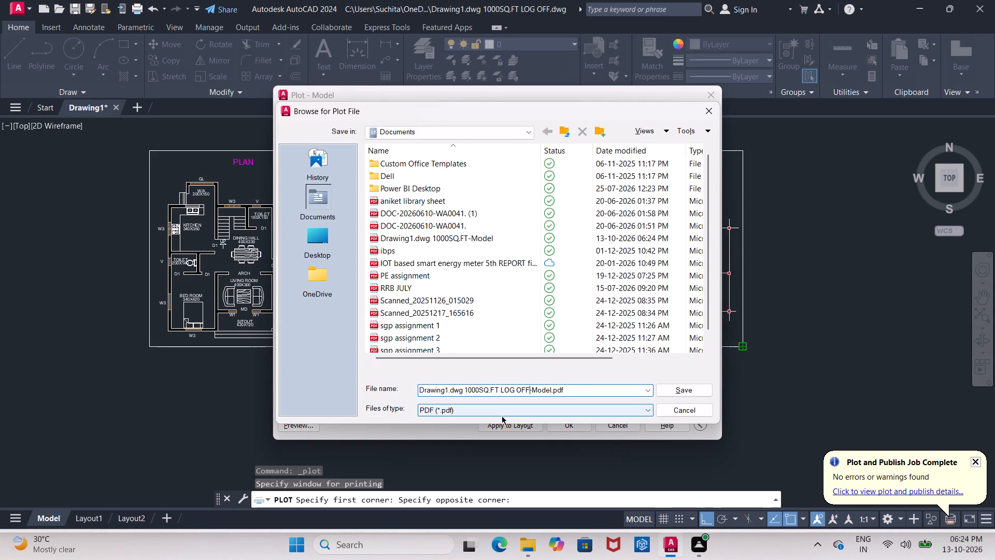
key("BackSpace")
key("BackSpace")
key("BackSpace")
key("BackSpace")
key("BackSpace")
key("BackSpace")
key("BackSpace")
left_click(319, 251)
scroll(495, 259, "down", 2)
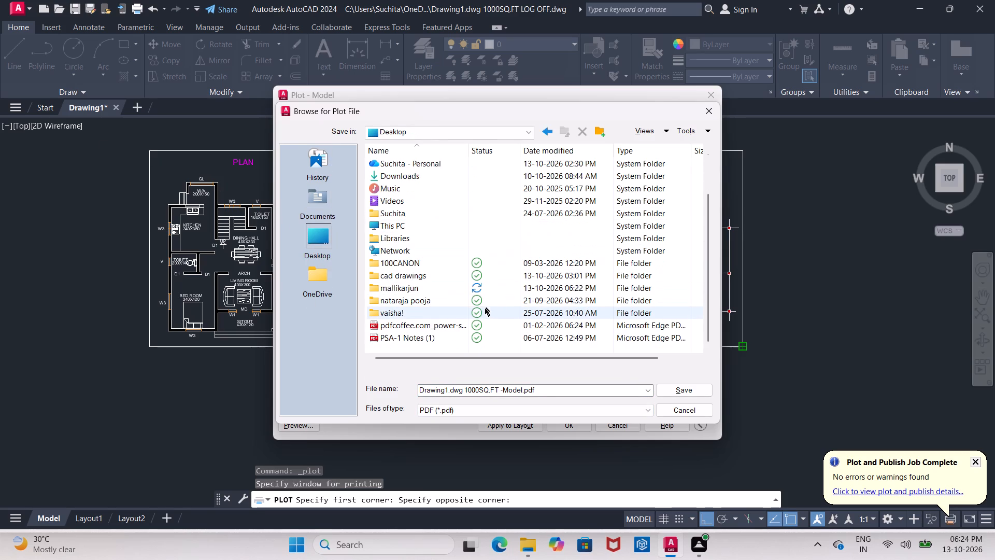
double_click(479, 287)
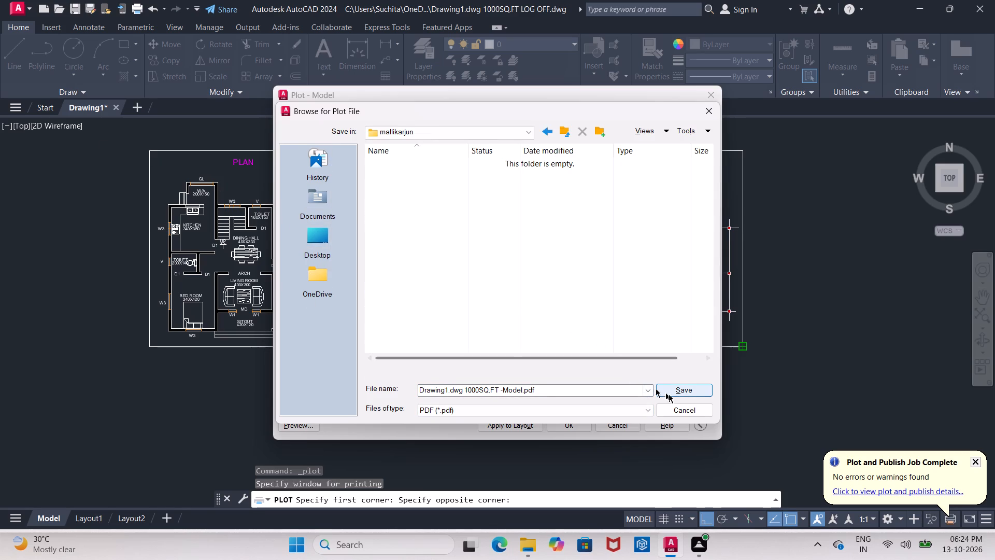
left_click(675, 393)
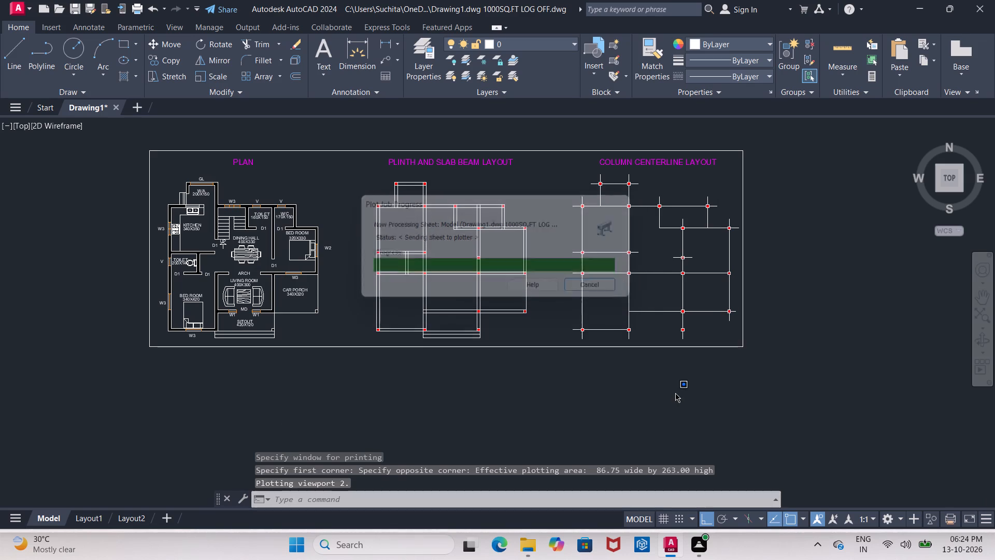
left_click(860, 6)
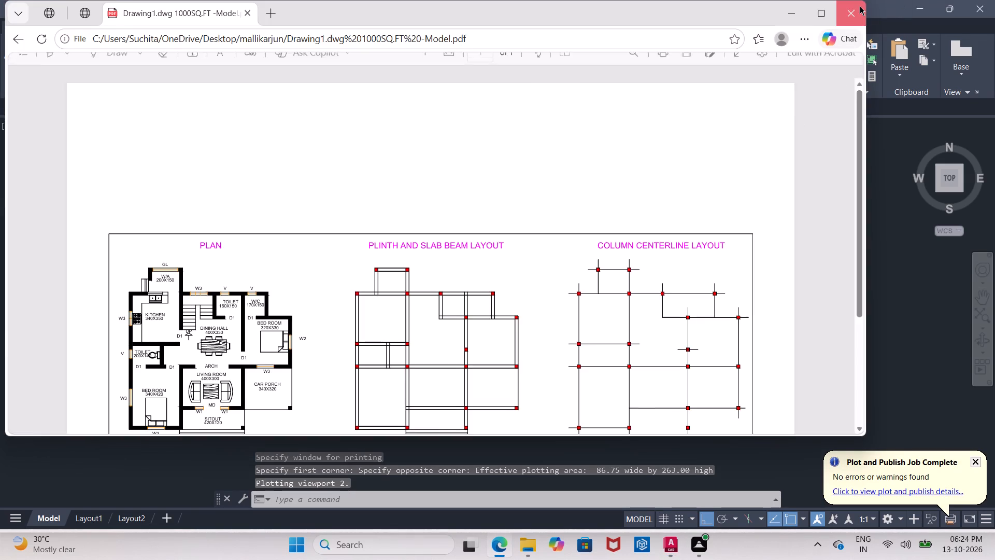
Exit AutoCAD without saving the changes to the LOG OFF drawing.
left_click(992, 2)
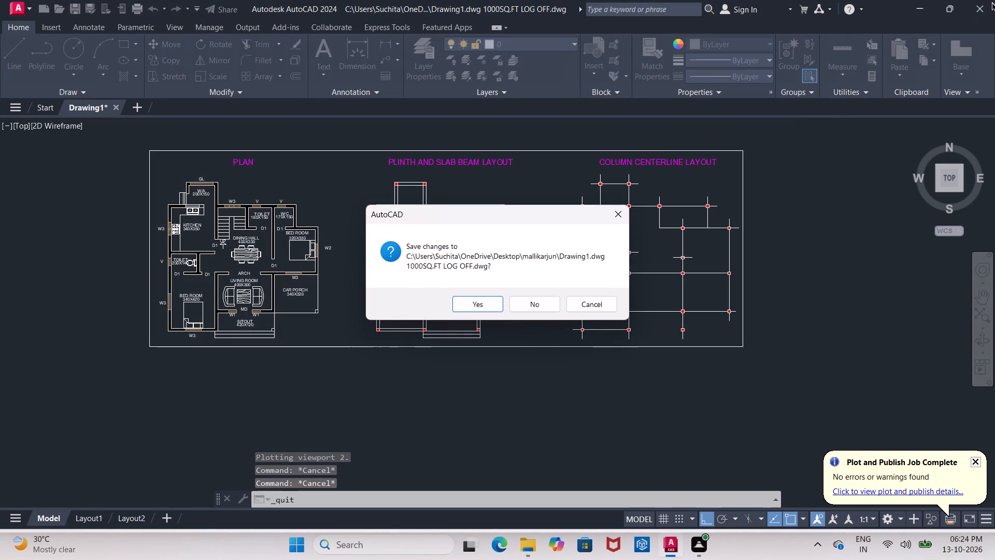
left_click(526, 301)
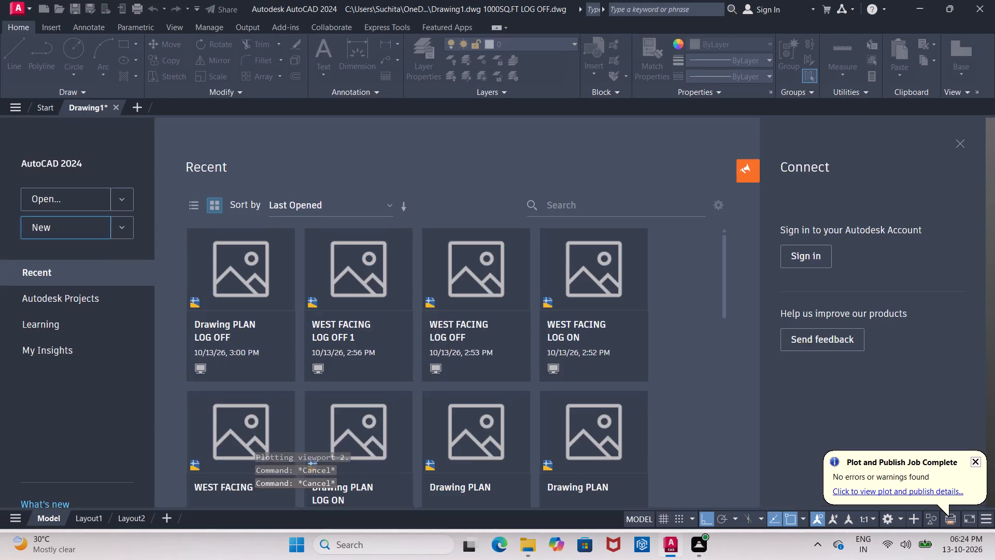